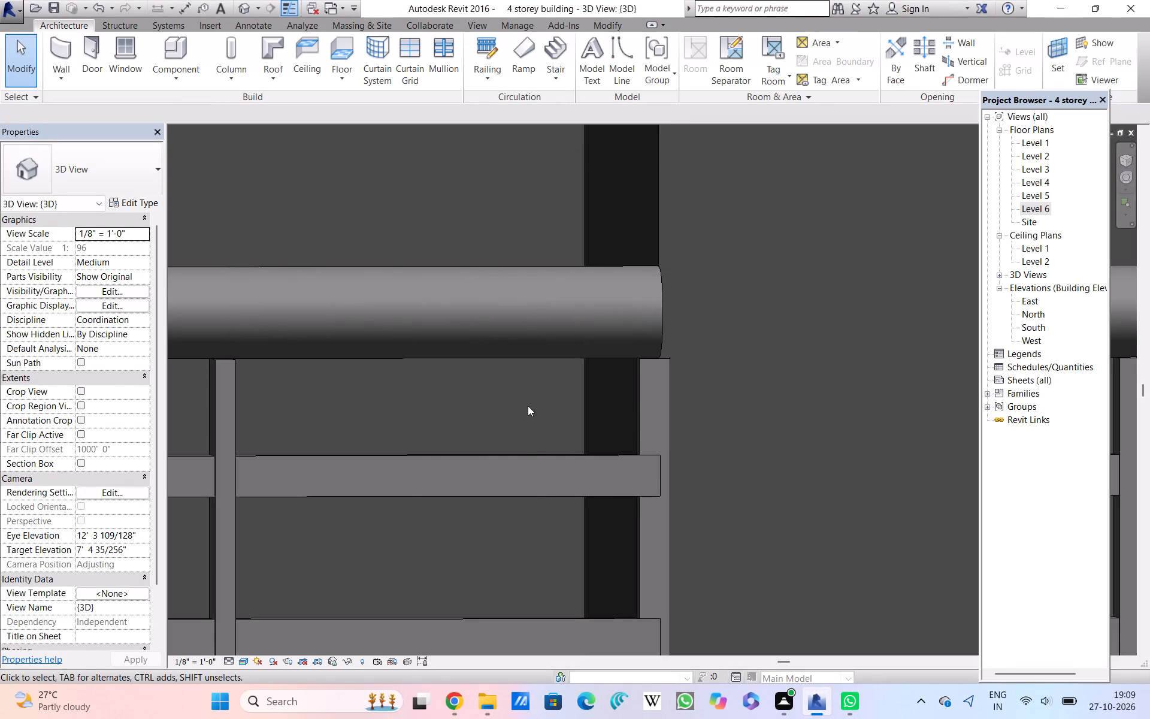
Examine the balcony railing's two horizontal rails between the intermediate post and the end post, below the round handrail.
scroll(528, 406, "up", 6)
scroll(528, 406, "down", 4)
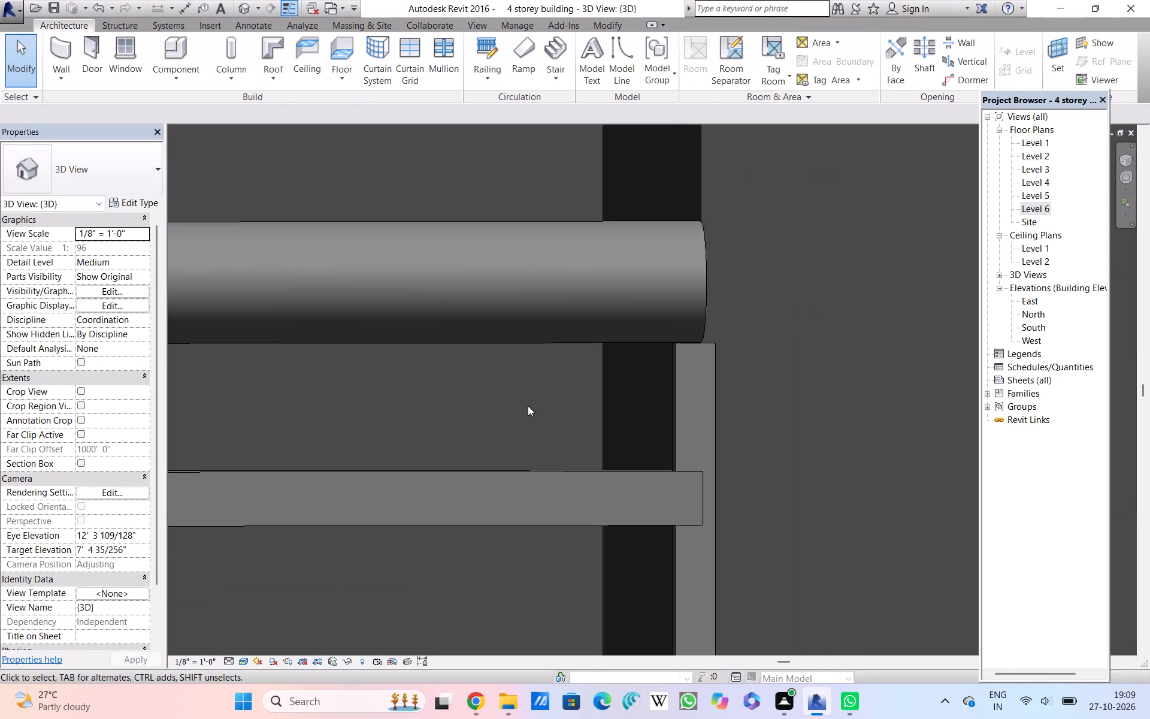
scroll(528, 406, "down", 5)
middle_click_drag(528, 406, 745, 392)
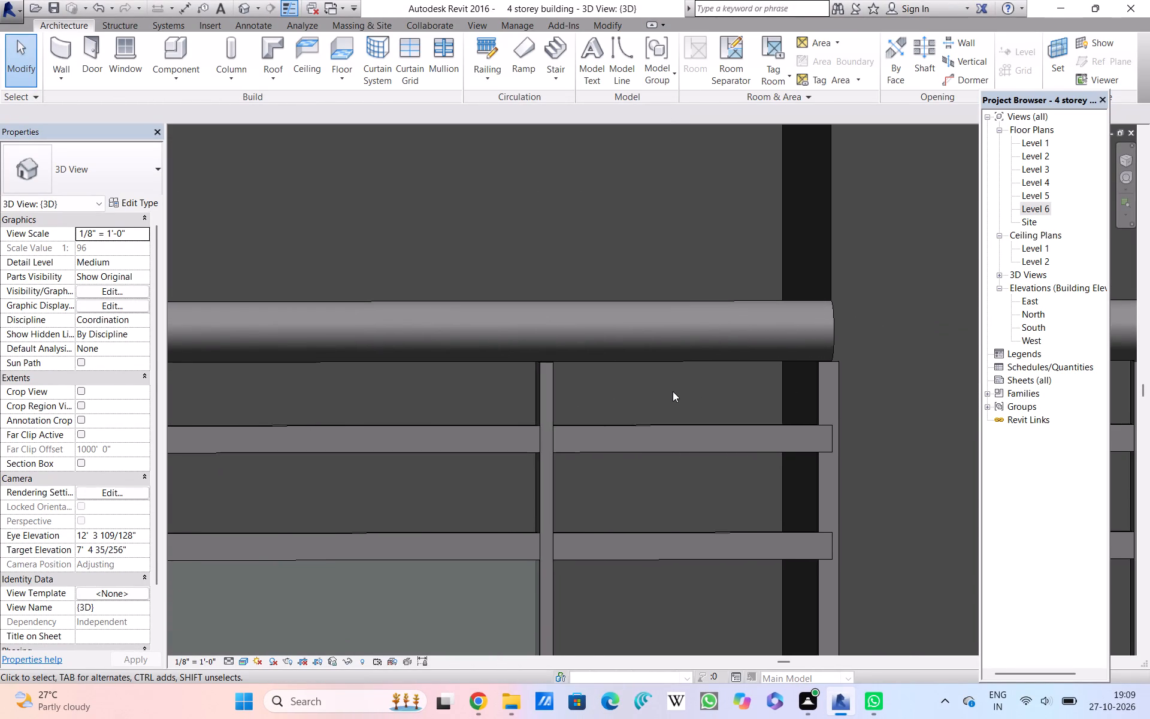
scroll(673, 391, "down", 6)
scroll(677, 487, "up", 5)
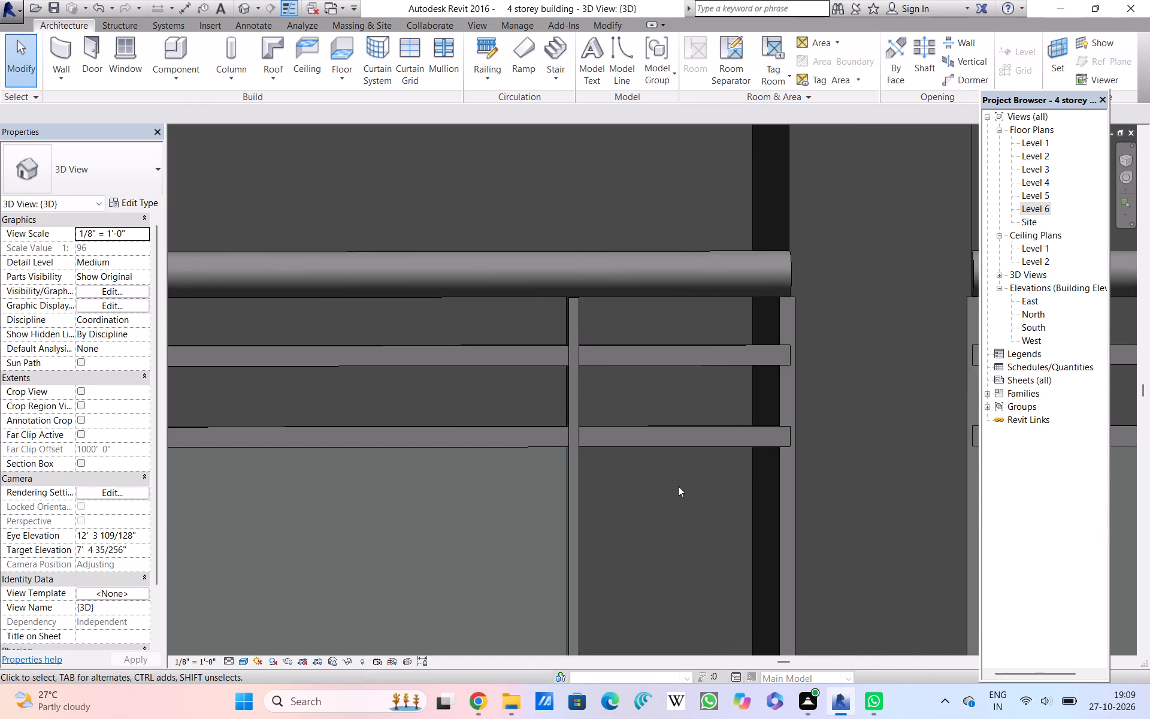
middle_click_drag(660, 370, 653, 454)
scroll(660, 370, "down", 1)
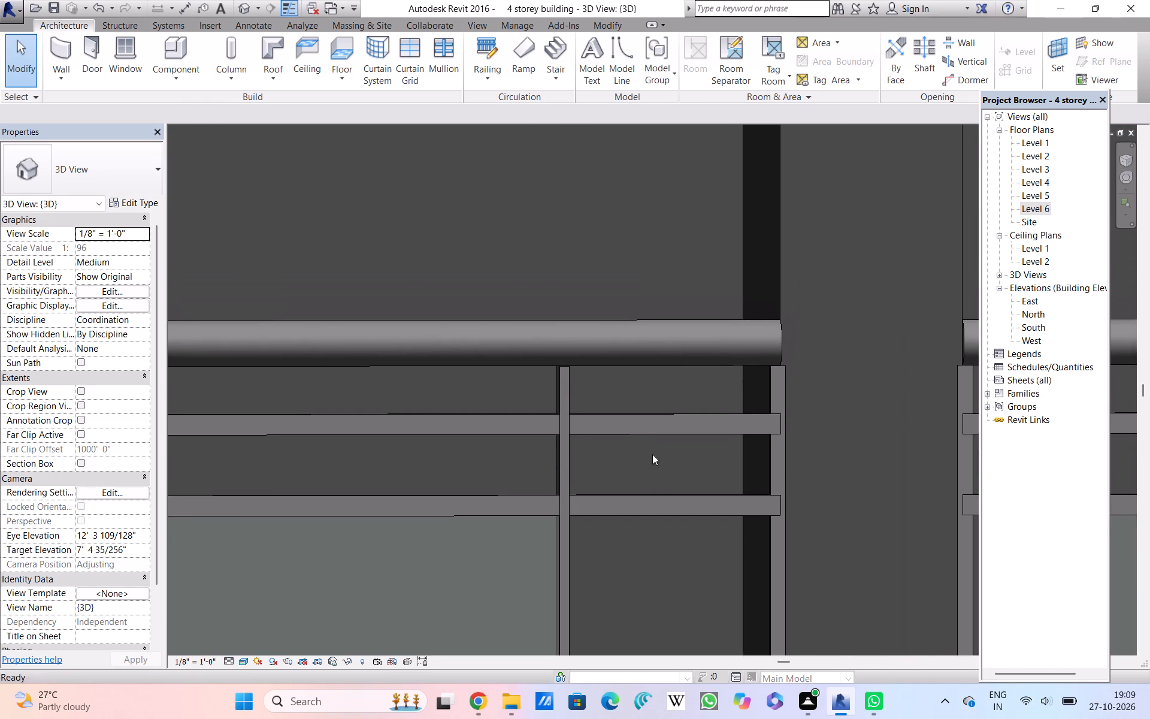
scroll(635, 439, "up", 5)
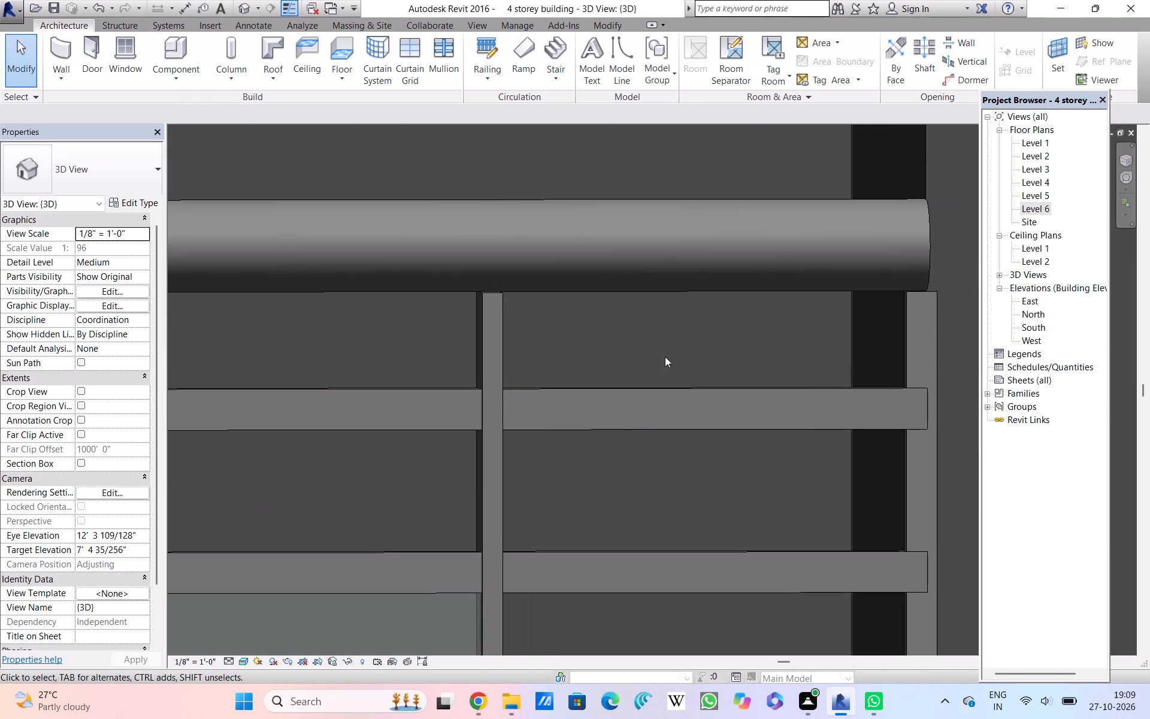
scroll(665, 357, "down", 1)
middle_click_drag(665, 357, 519, 389)
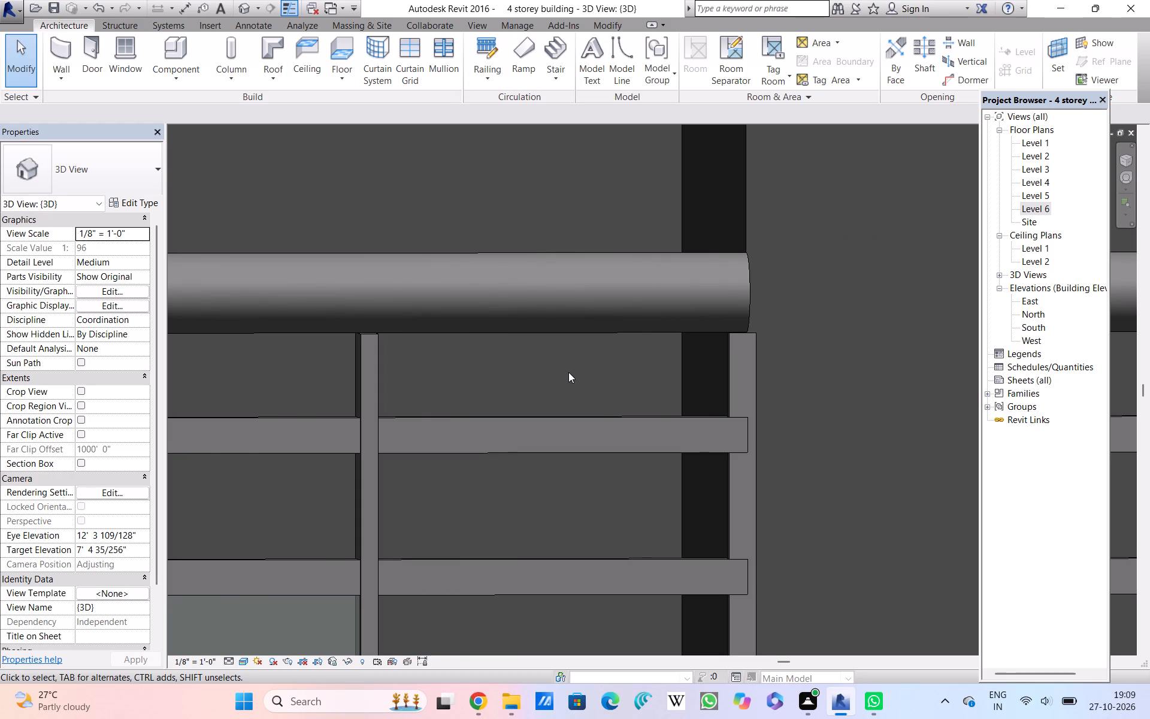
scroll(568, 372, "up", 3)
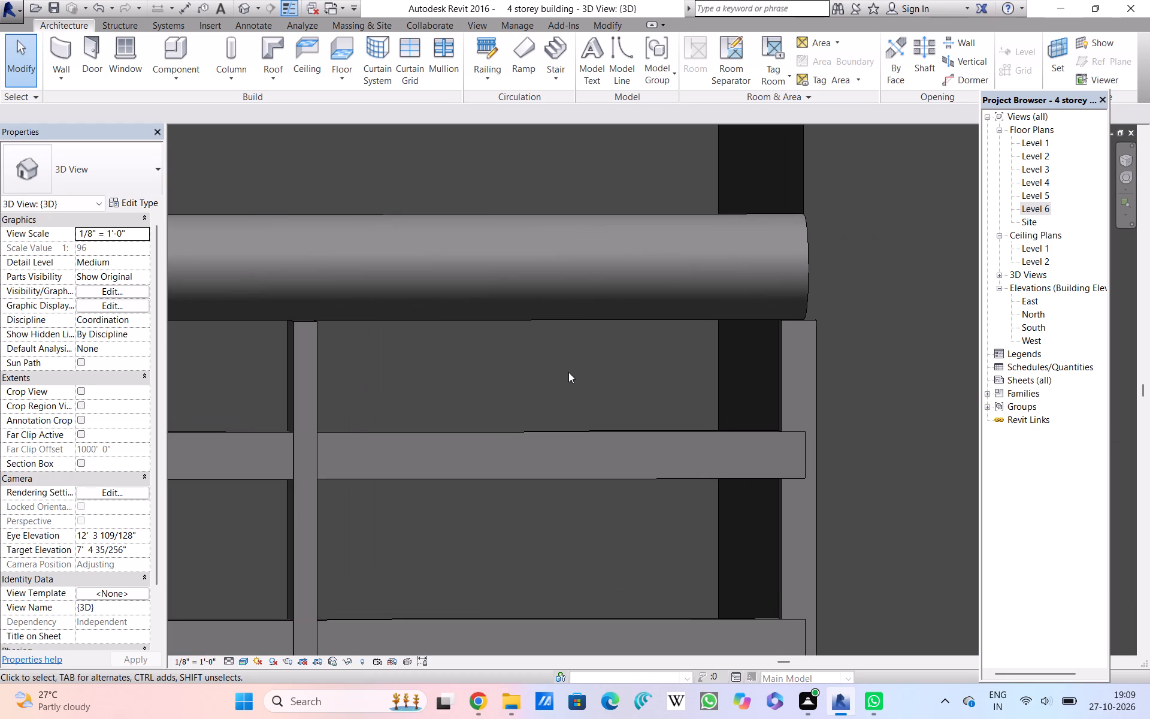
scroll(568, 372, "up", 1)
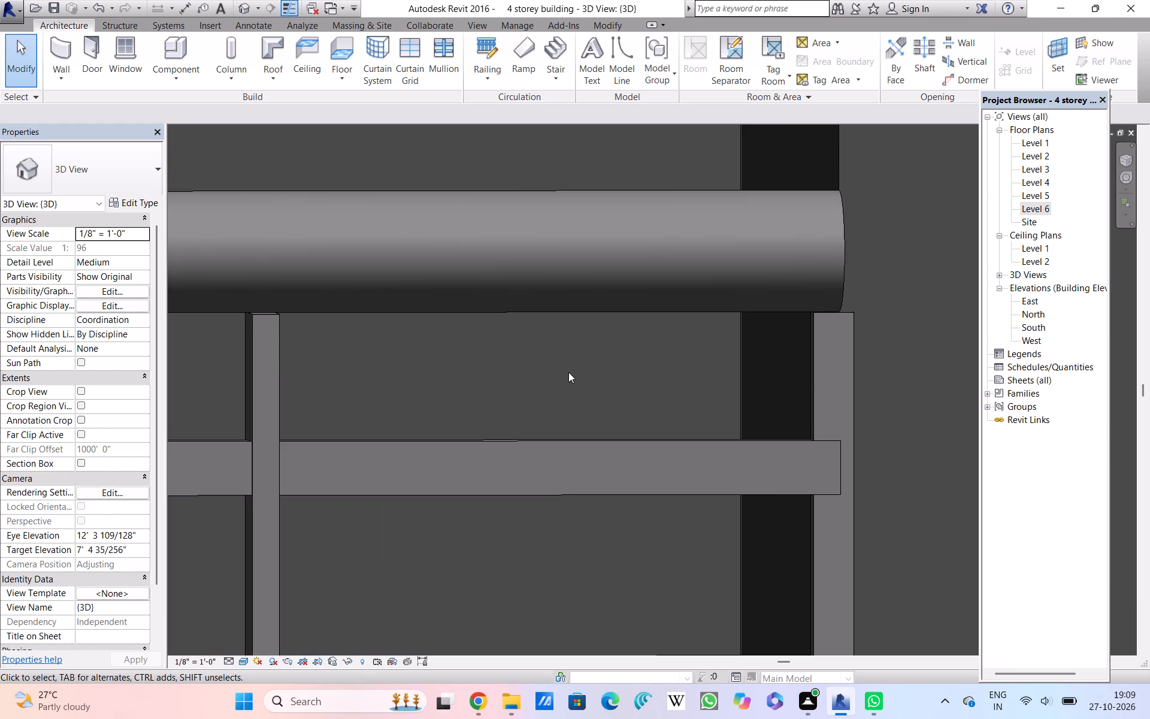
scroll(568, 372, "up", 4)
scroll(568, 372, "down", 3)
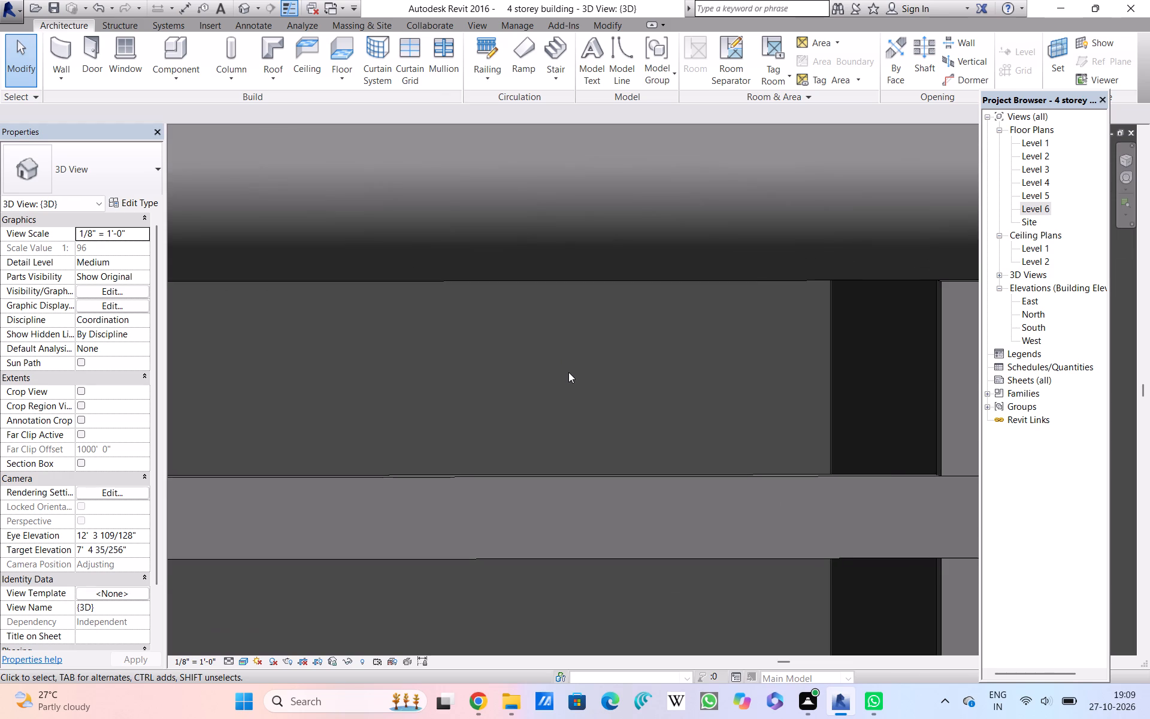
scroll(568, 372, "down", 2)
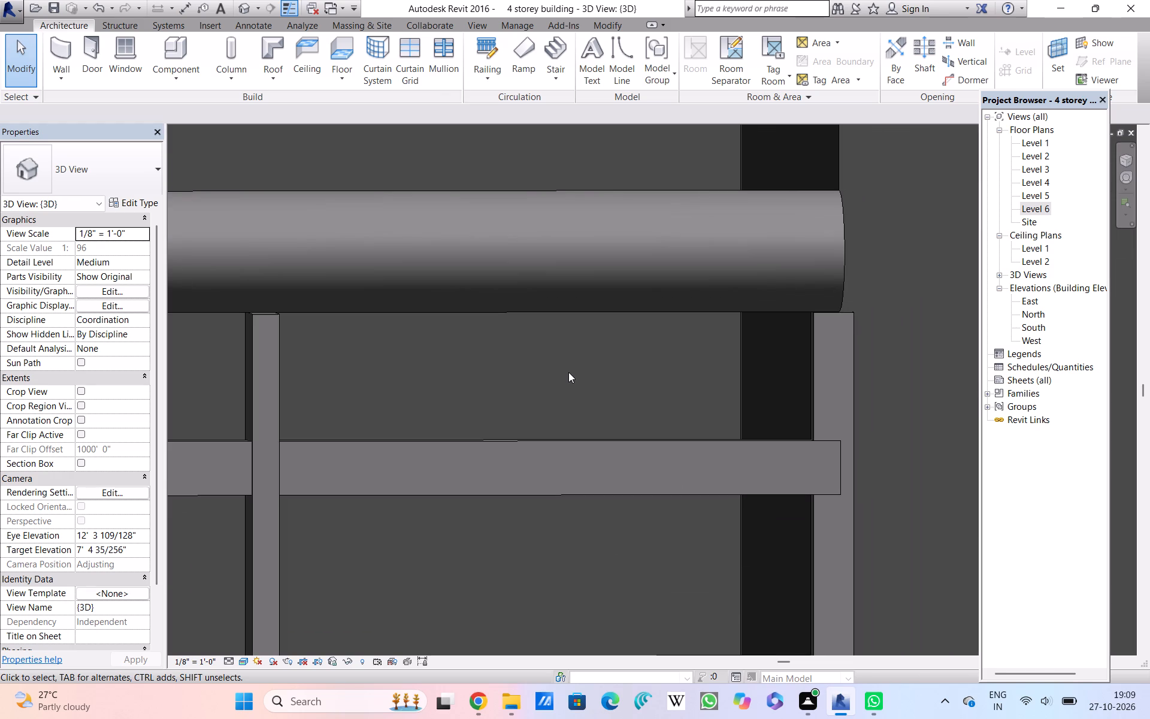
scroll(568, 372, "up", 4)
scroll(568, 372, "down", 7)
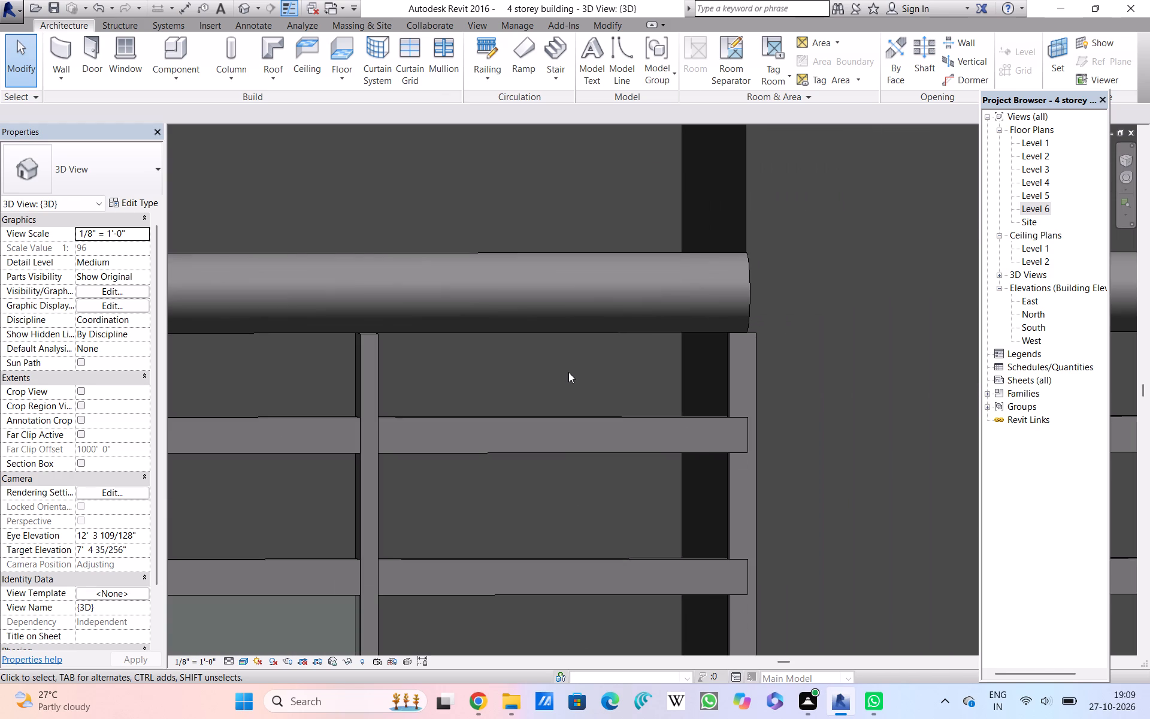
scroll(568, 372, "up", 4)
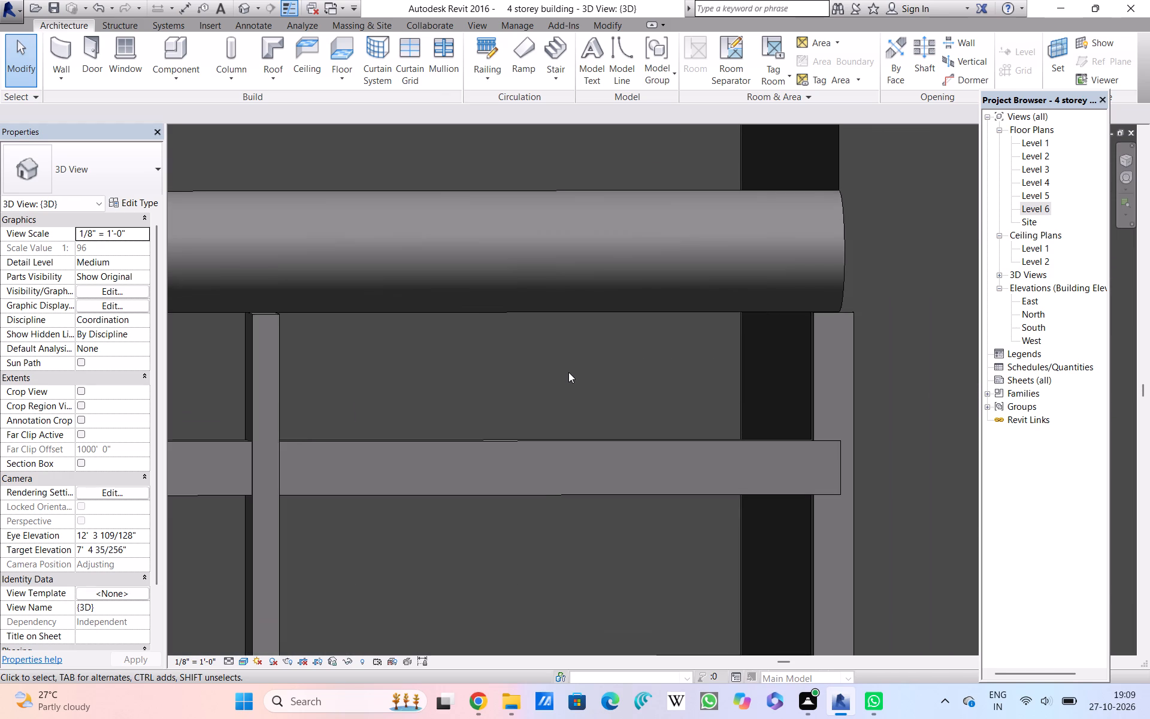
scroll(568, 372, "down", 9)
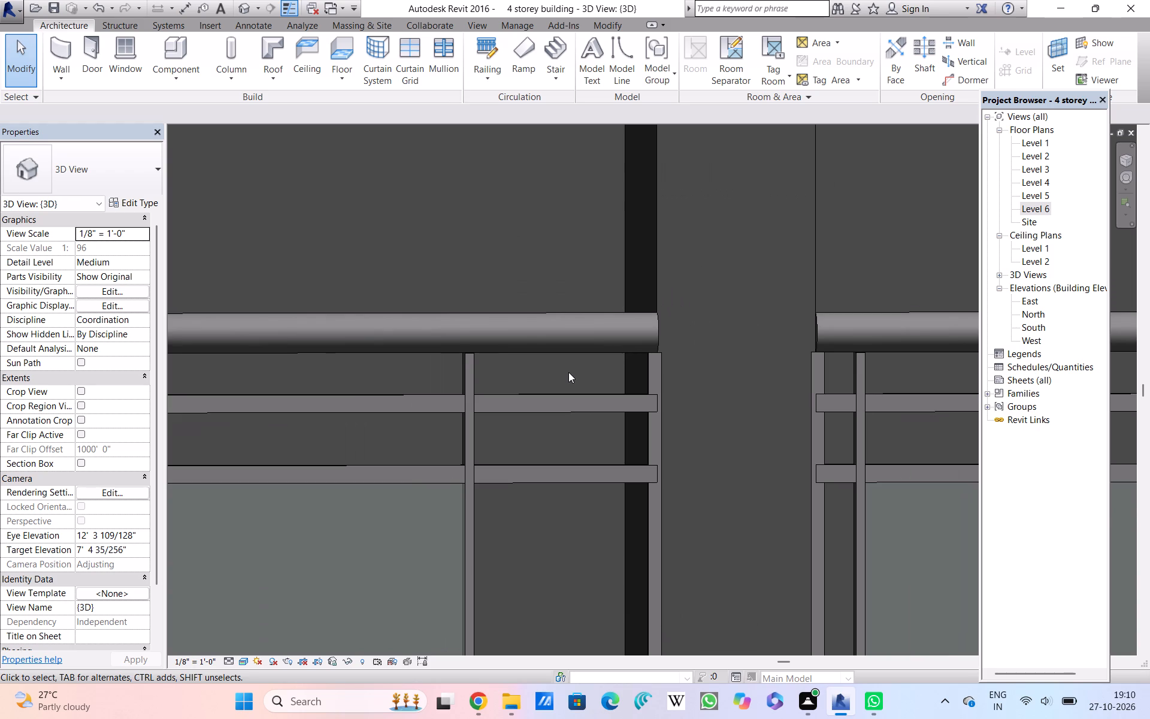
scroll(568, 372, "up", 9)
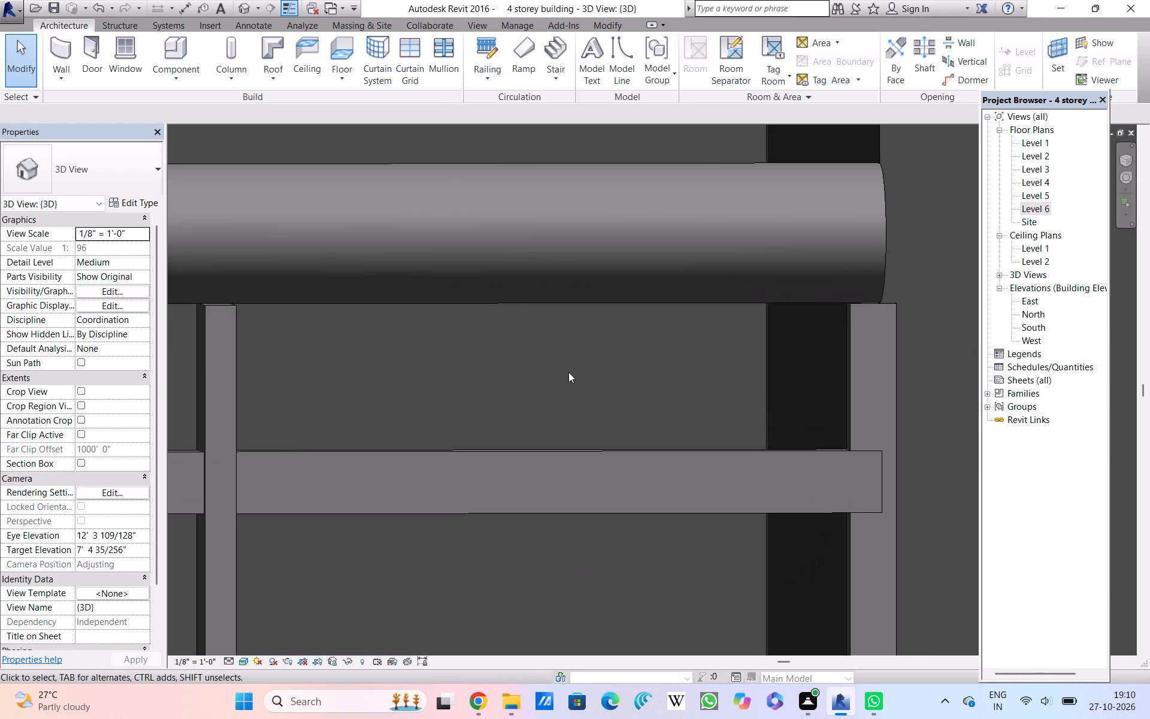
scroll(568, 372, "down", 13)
Examine up close where the upper and lower horizontal rails meet the intermediate post and the end post.
middle_click_drag(568, 372, 568, 428)
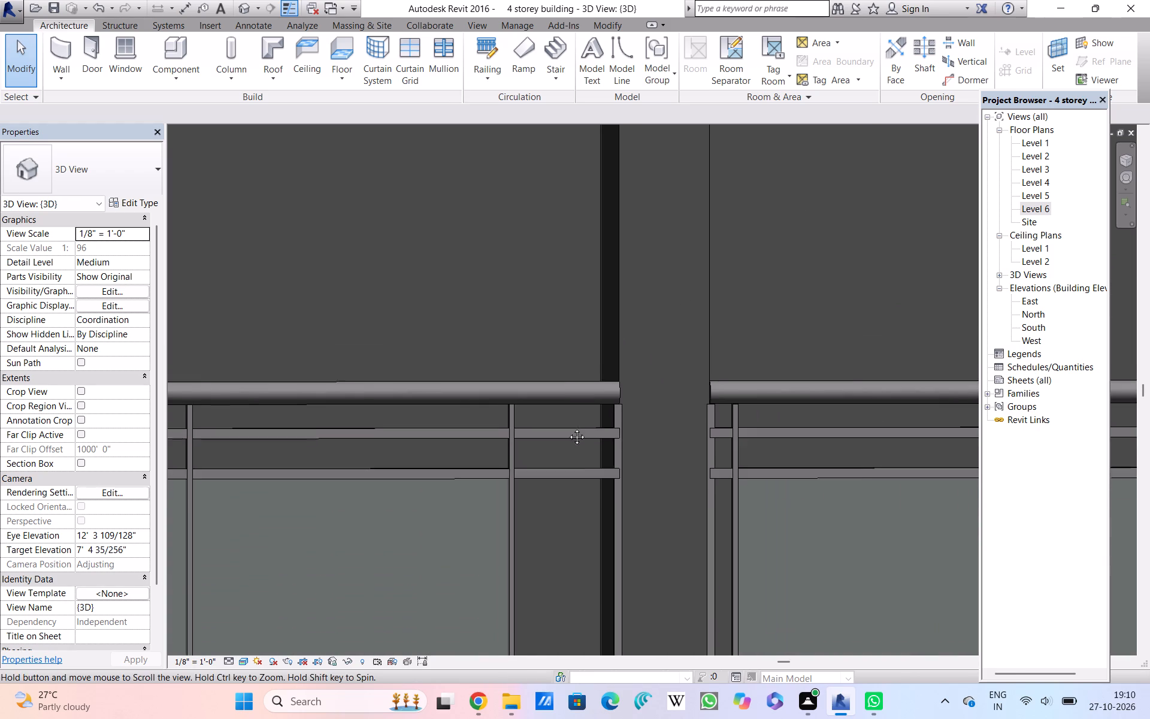
middle_click_drag(568, 428, 567, 437)
scroll(567, 437, "up", 8)
middle_click_drag(567, 437, 587, 382)
scroll(541, 458, "up", 5)
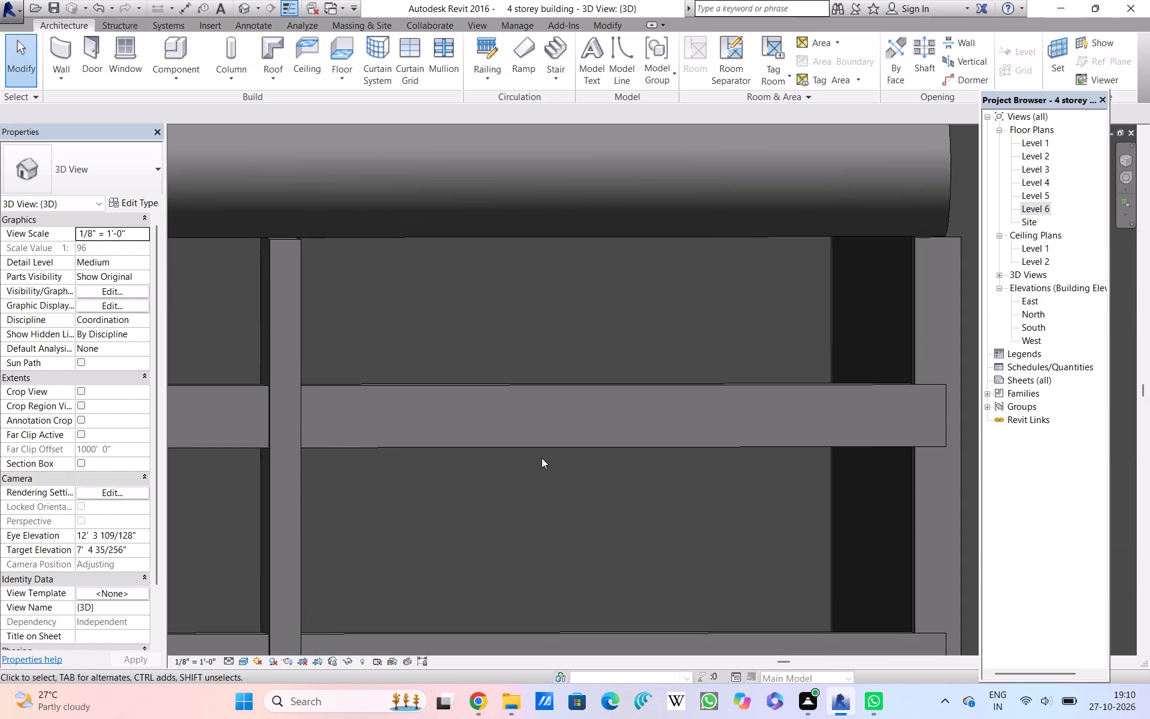
middle_click_drag(510, 484, 515, 421)
scroll(515, 421, "down", 4)
scroll(515, 421, "up", 8)
scroll(515, 421, "down", 4)
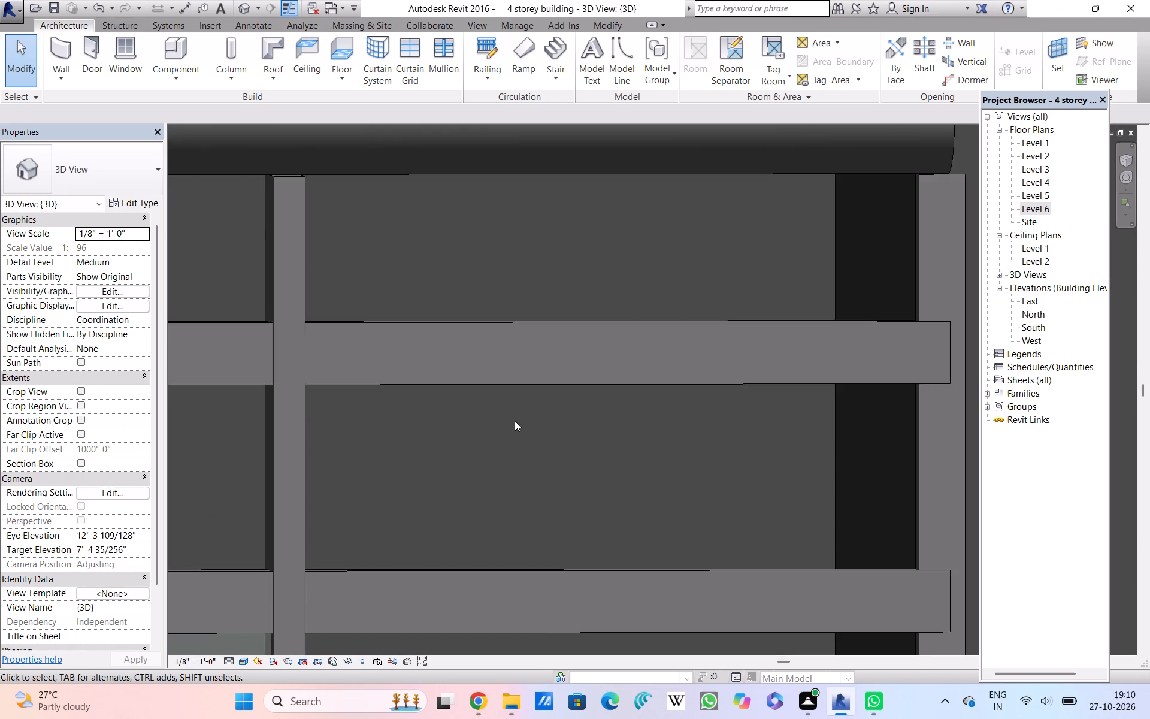
scroll(515, 421, "down", 7)
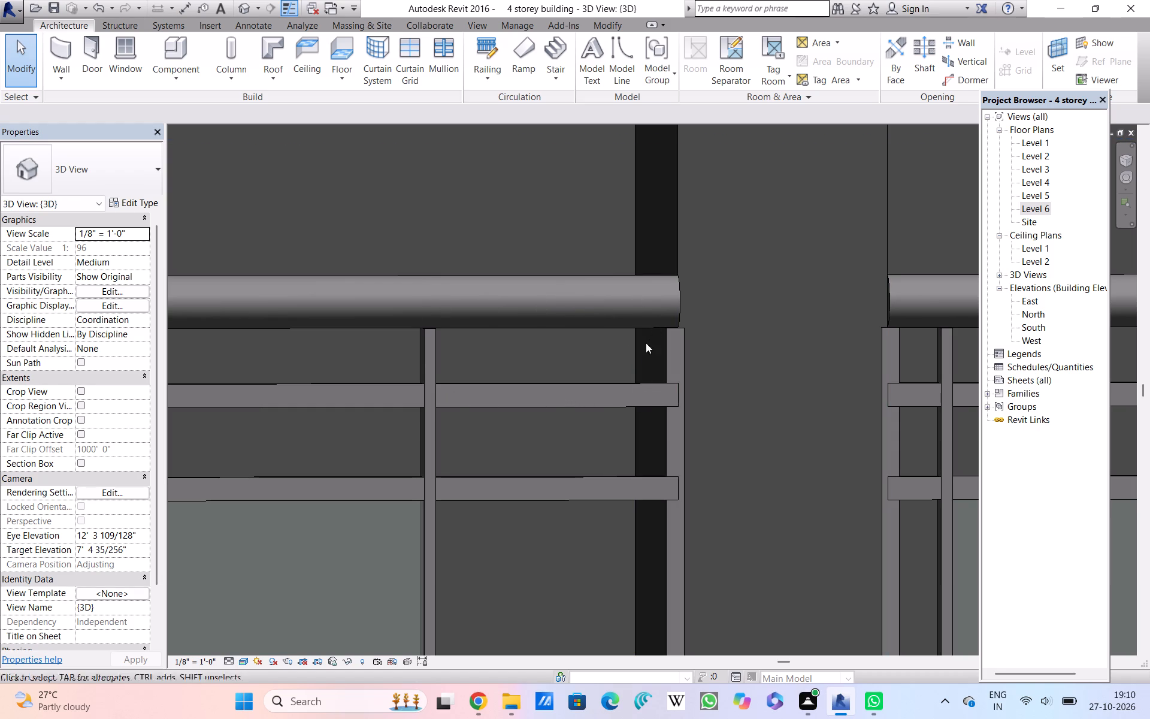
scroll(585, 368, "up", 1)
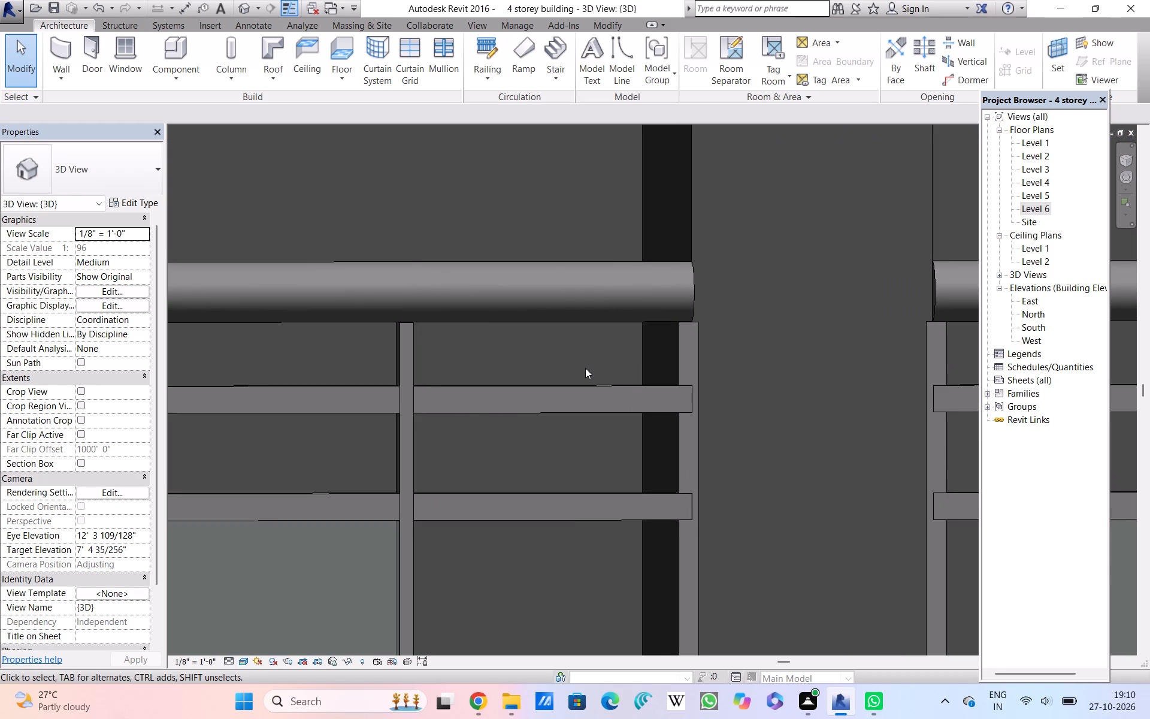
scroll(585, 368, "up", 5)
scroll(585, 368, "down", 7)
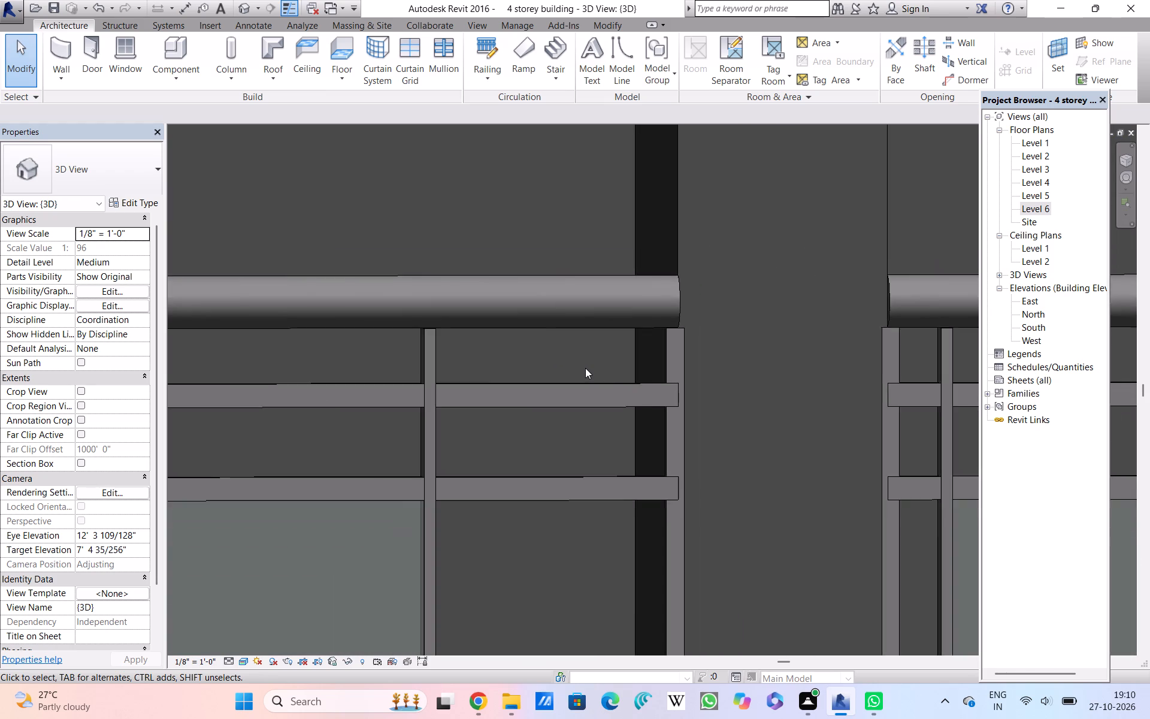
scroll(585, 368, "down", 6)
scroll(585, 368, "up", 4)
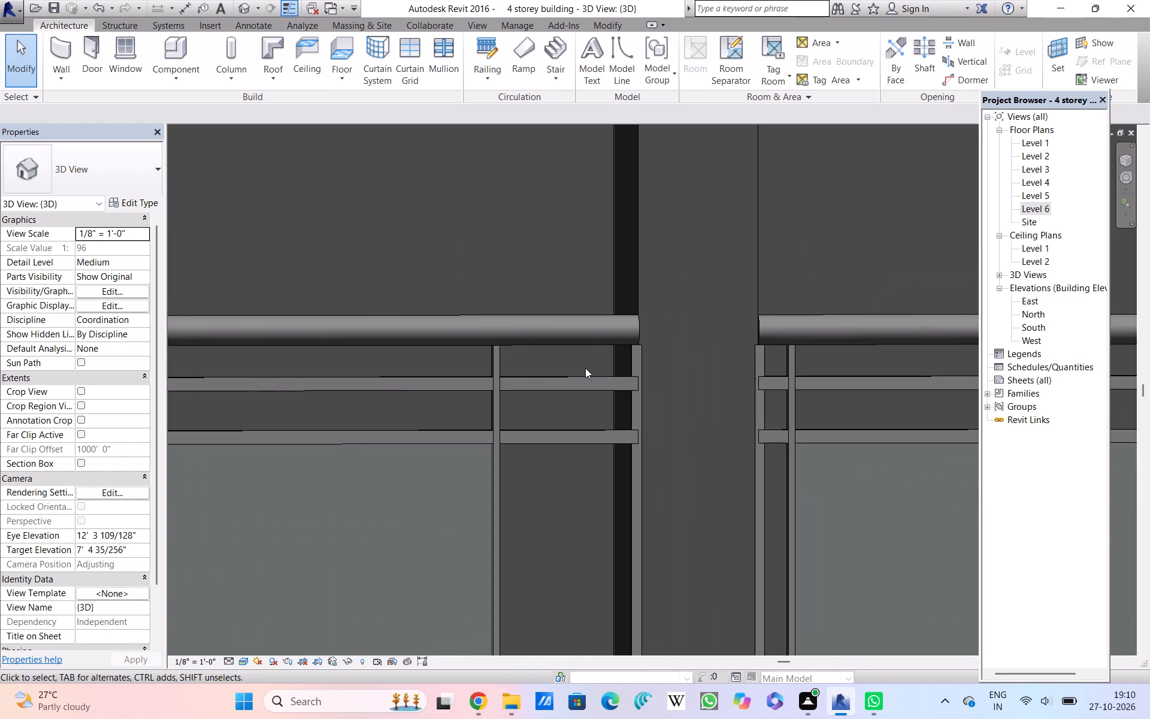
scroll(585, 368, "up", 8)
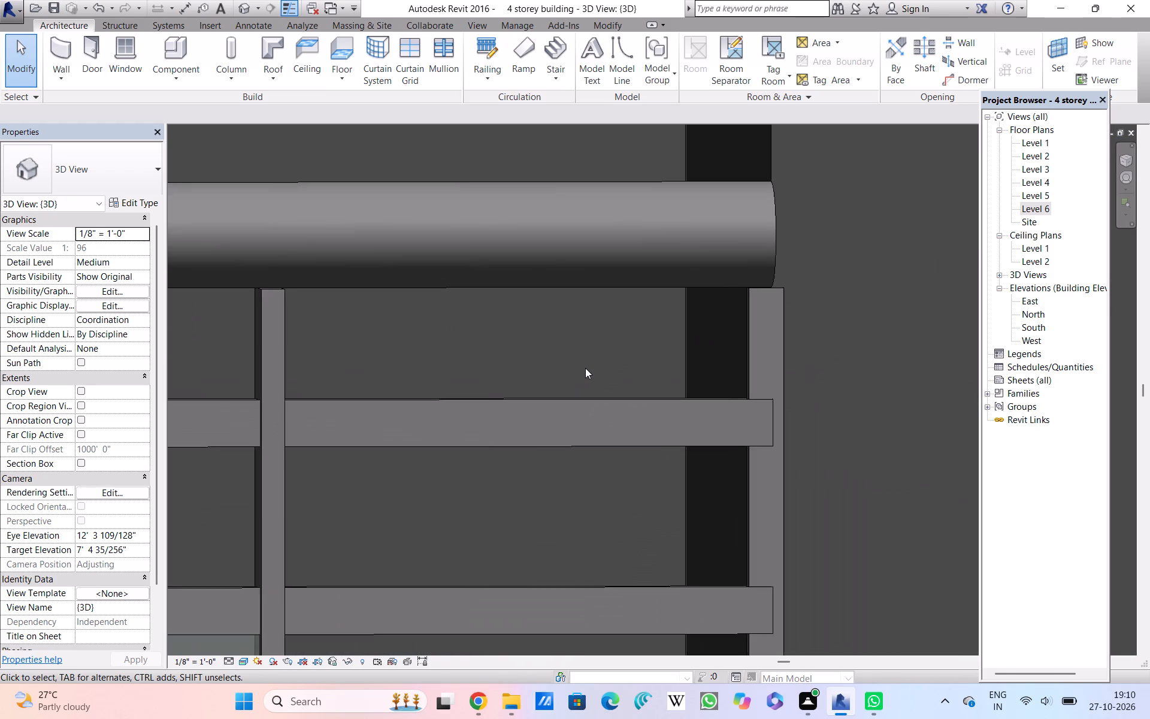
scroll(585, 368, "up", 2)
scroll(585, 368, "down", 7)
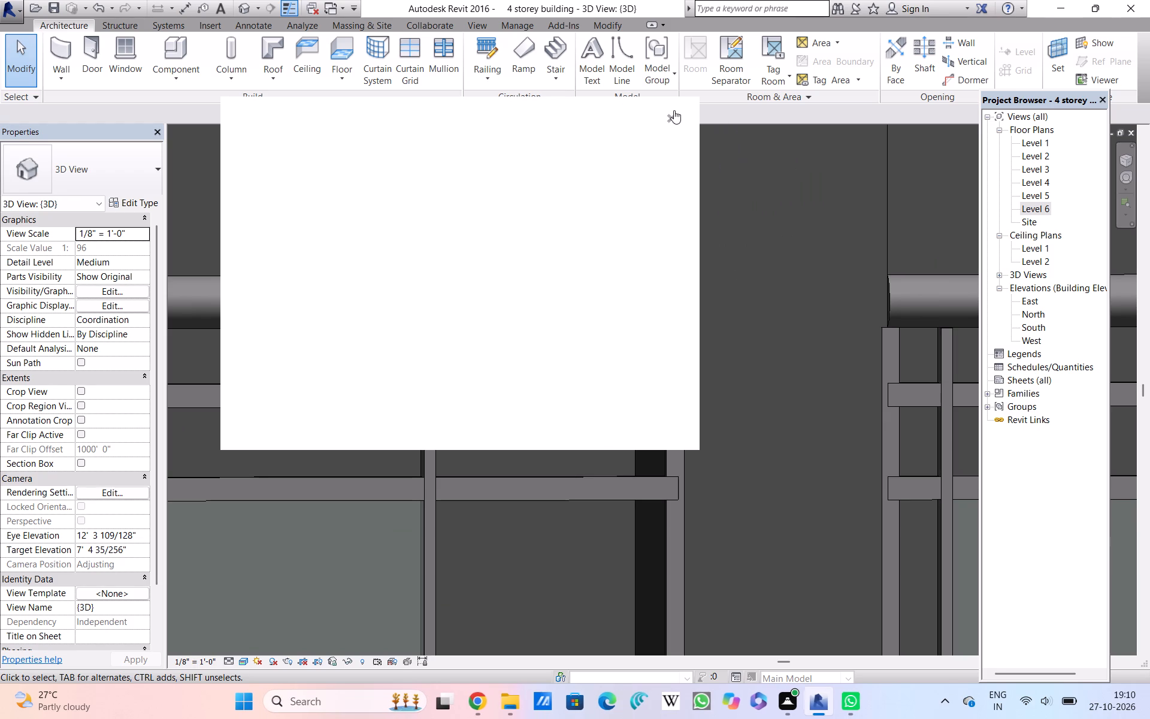
Close the blank notification window that covers the railing in the 3D view.
triple_click(673, 117)
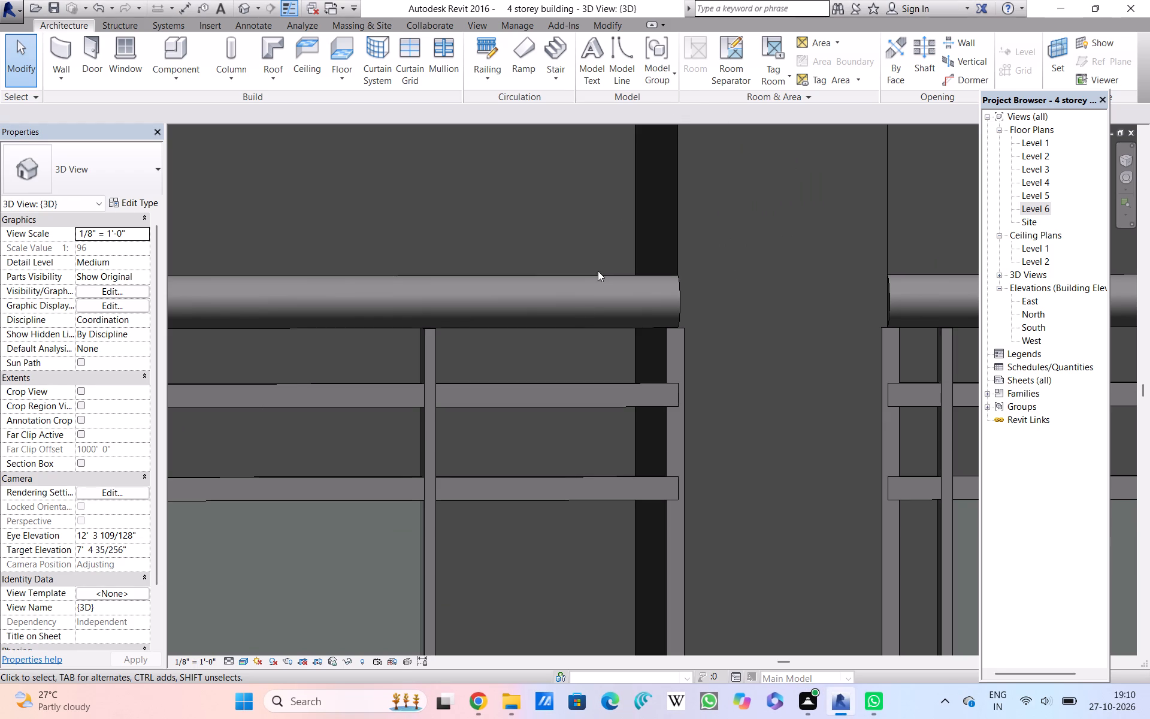
Examine the round handrail's end and the gap between the two neighbouring balcony railings.
scroll(575, 345, "up", 3)
scroll(575, 345, "down", 1)
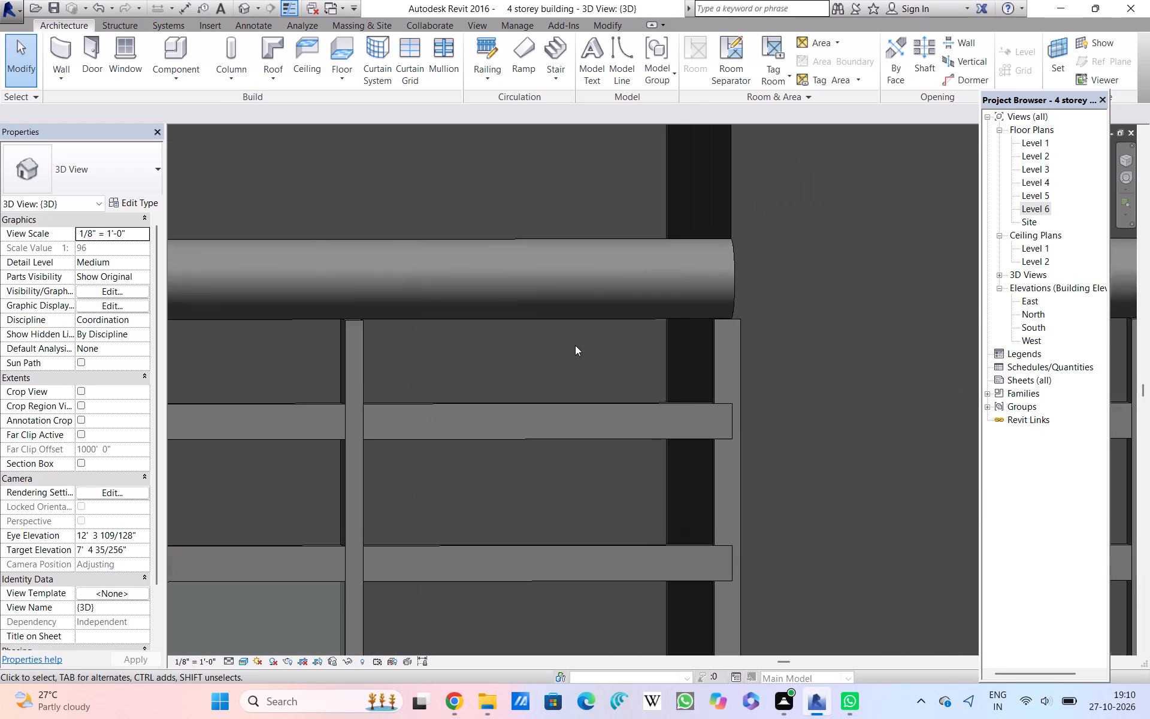
scroll(575, 345, "down", 5)
middle_click_drag(575, 345, 640, 431)
scroll(575, 345, "down", 1)
scroll(630, 410, "down", 4)
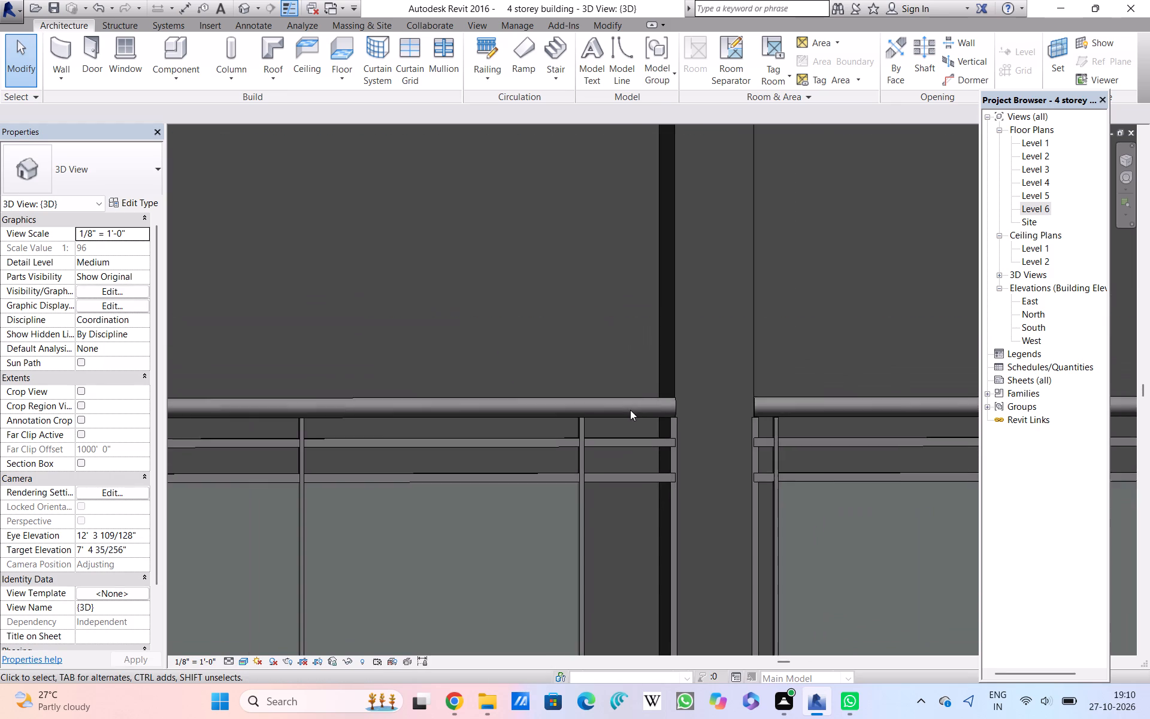
scroll(630, 410, "down", 5)
scroll(629, 409, "up", 11)
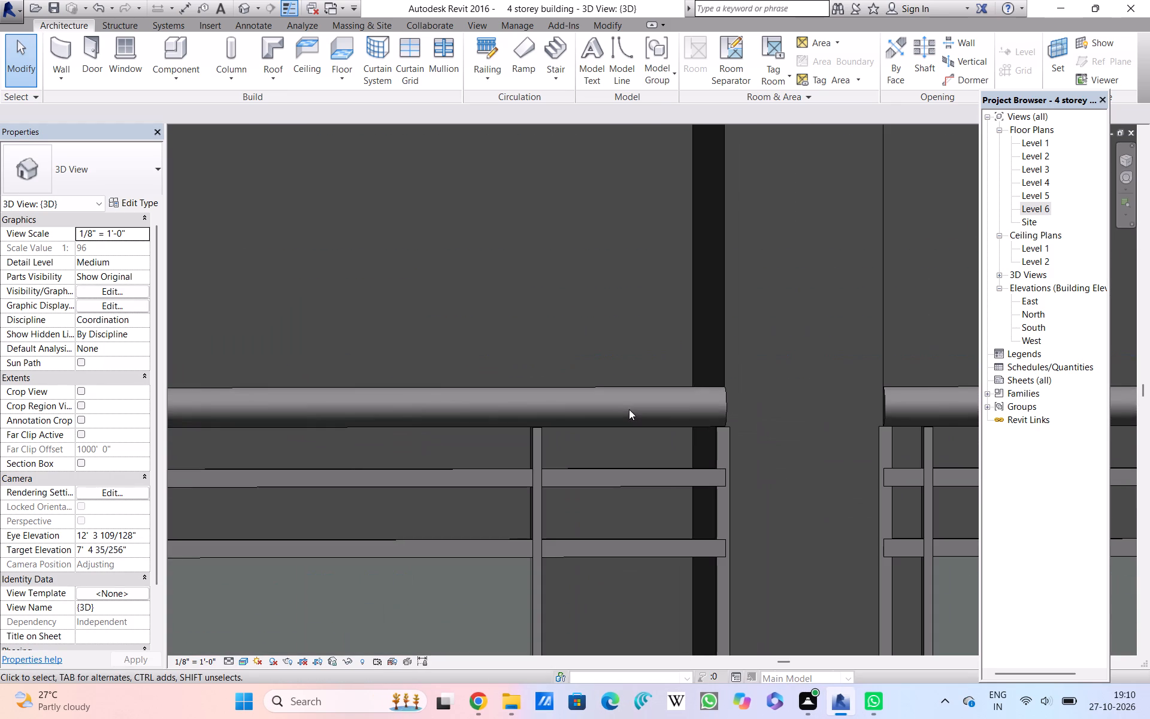
scroll(637, 430, "up", 9)
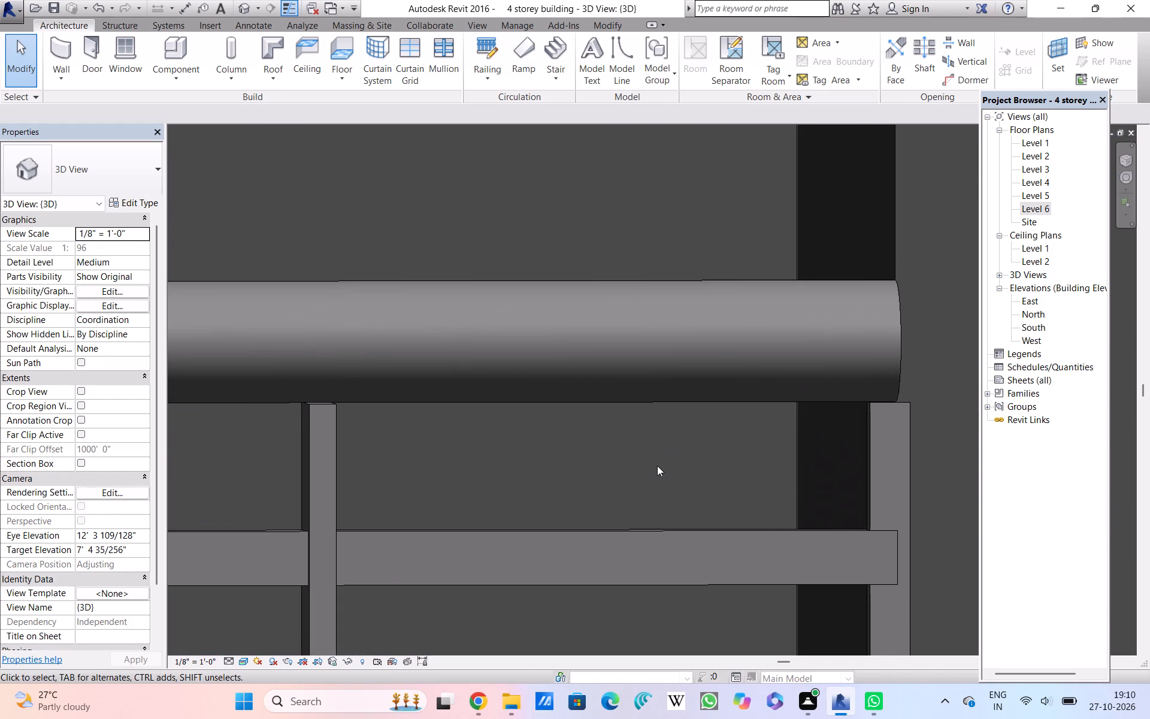
Examine the railing end from close up and at full balcony height, including the glass panels on both sides of the gap.
scroll(657, 466, "down", 2)
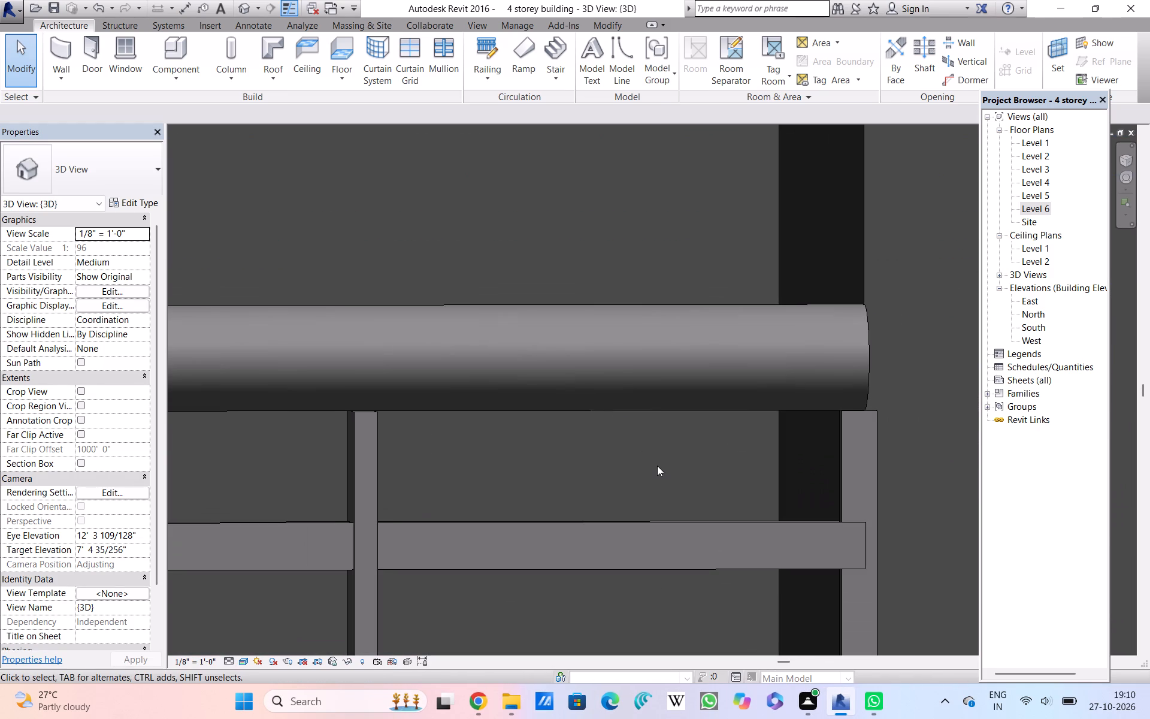
scroll(657, 466, "up", 3)
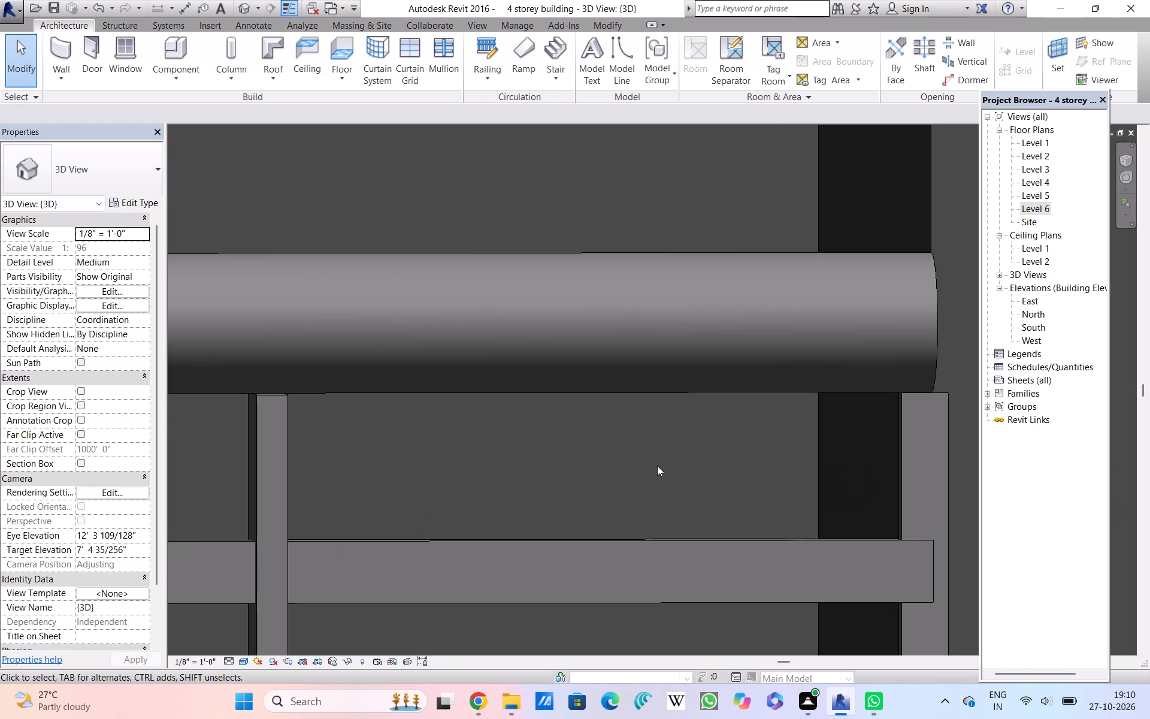
scroll(657, 466, "up", 4)
scroll(657, 466, "down", 14)
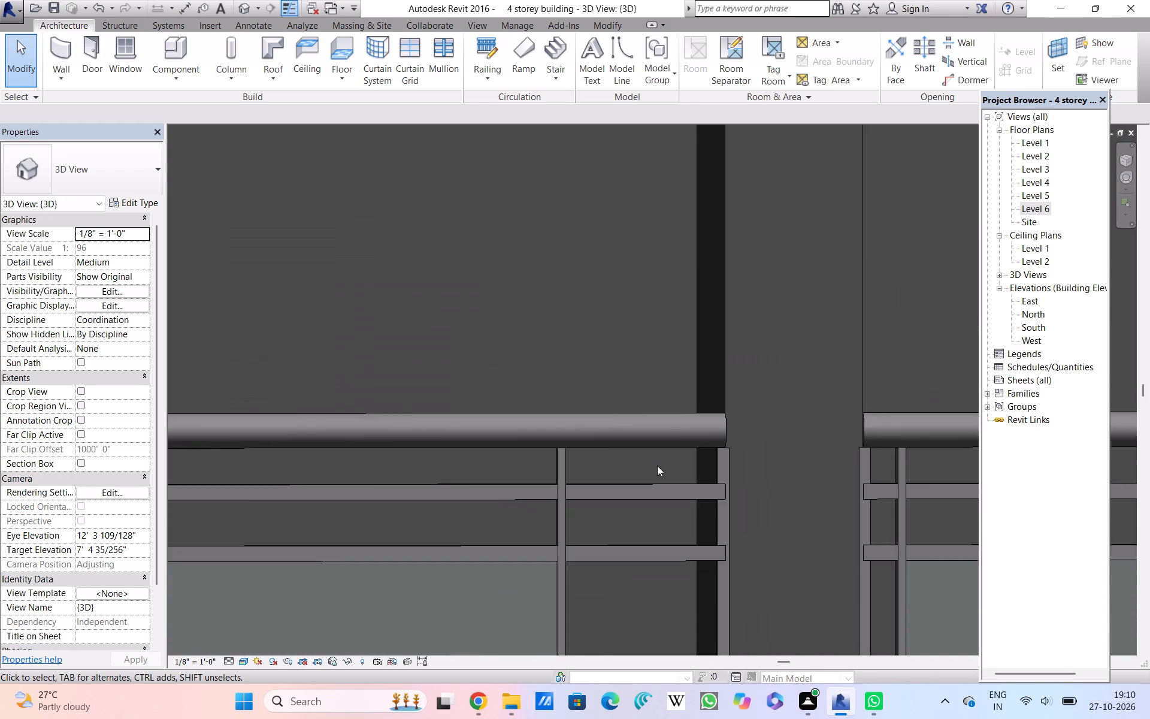
scroll(657, 466, "down", 5)
scroll(657, 466, "up", 4)
scroll(657, 466, "down", 4)
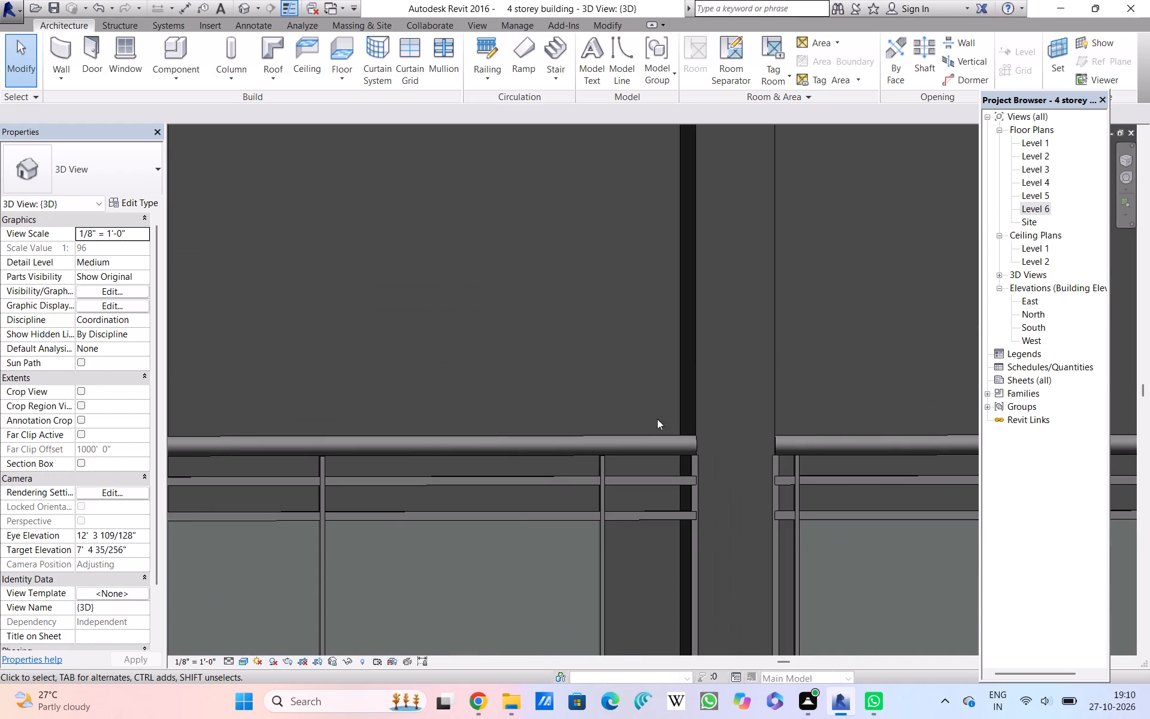
scroll(653, 383, "down", 4)
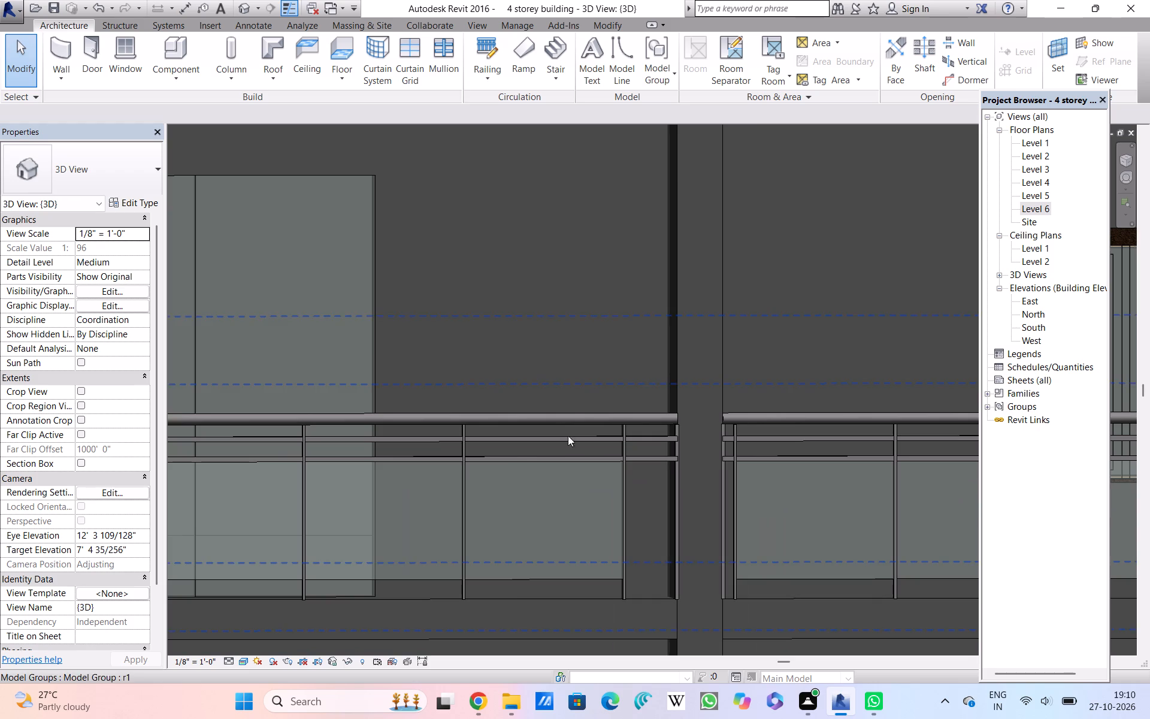
scroll(639, 513, "up", 8)
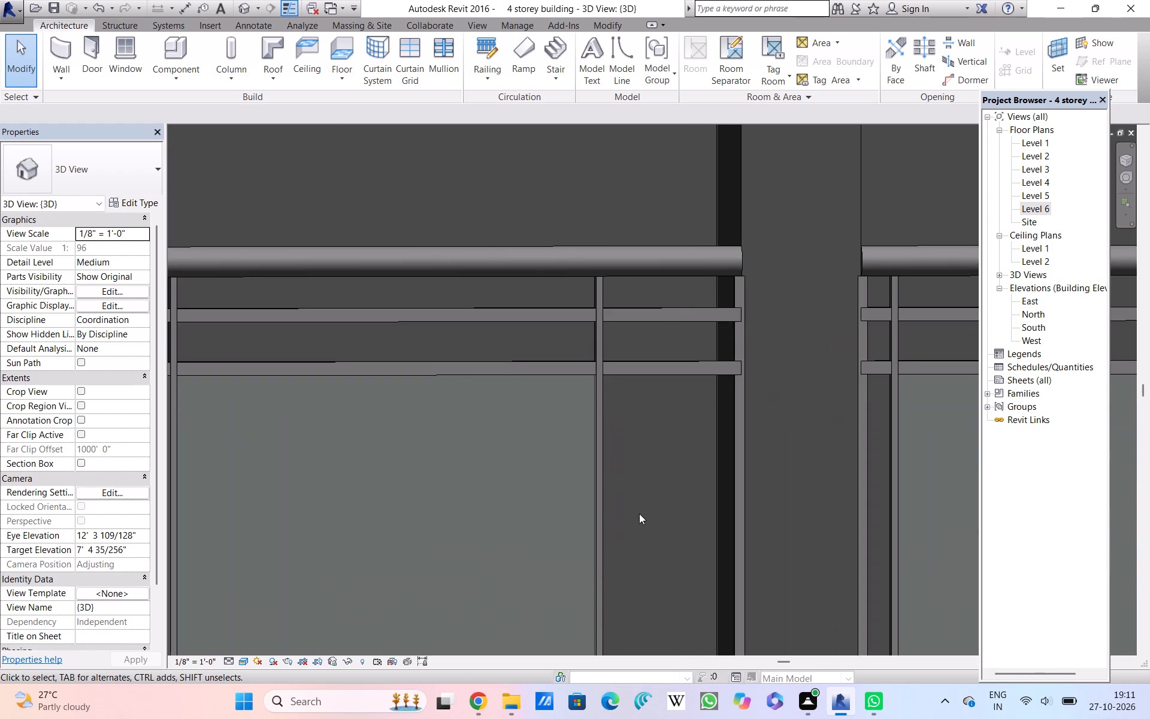
scroll(639, 513, "up", 2)
scroll(632, 354, "down", 3)
middle_click_drag(632, 354, 619, 455)
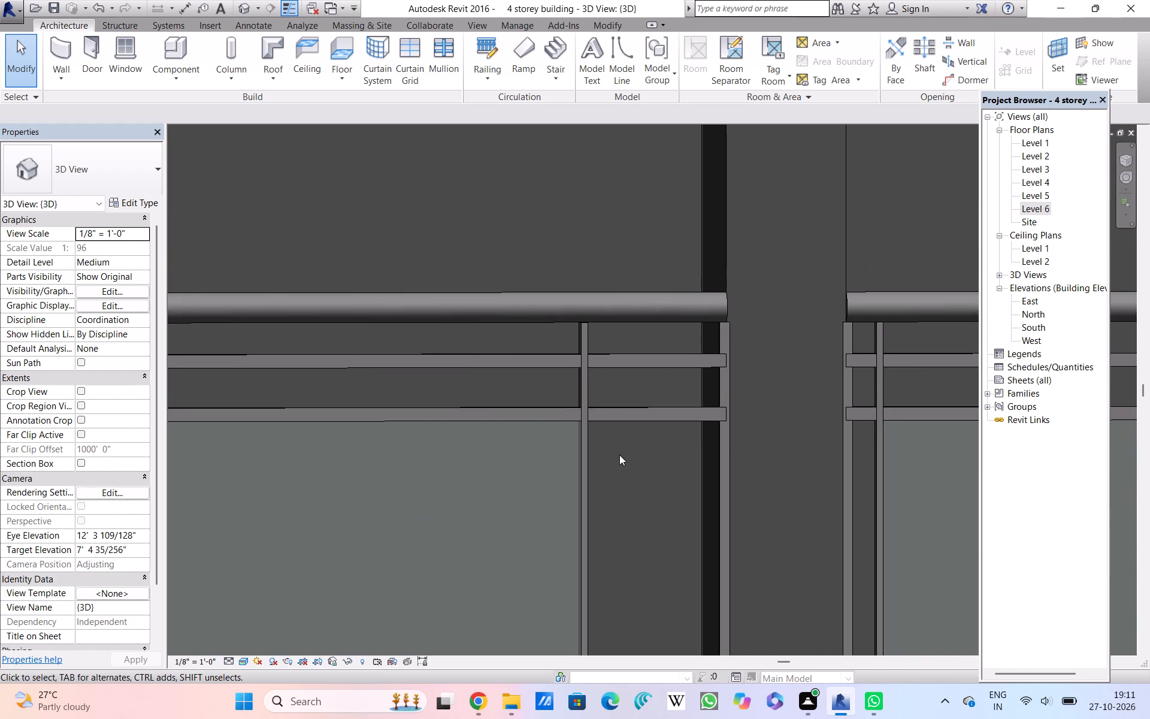
Examine the handrail and horizontal rails at the end post beside the gap between the neighbouring balcony railings.
scroll(613, 428, "up", 2)
scroll(618, 371, "up", 1)
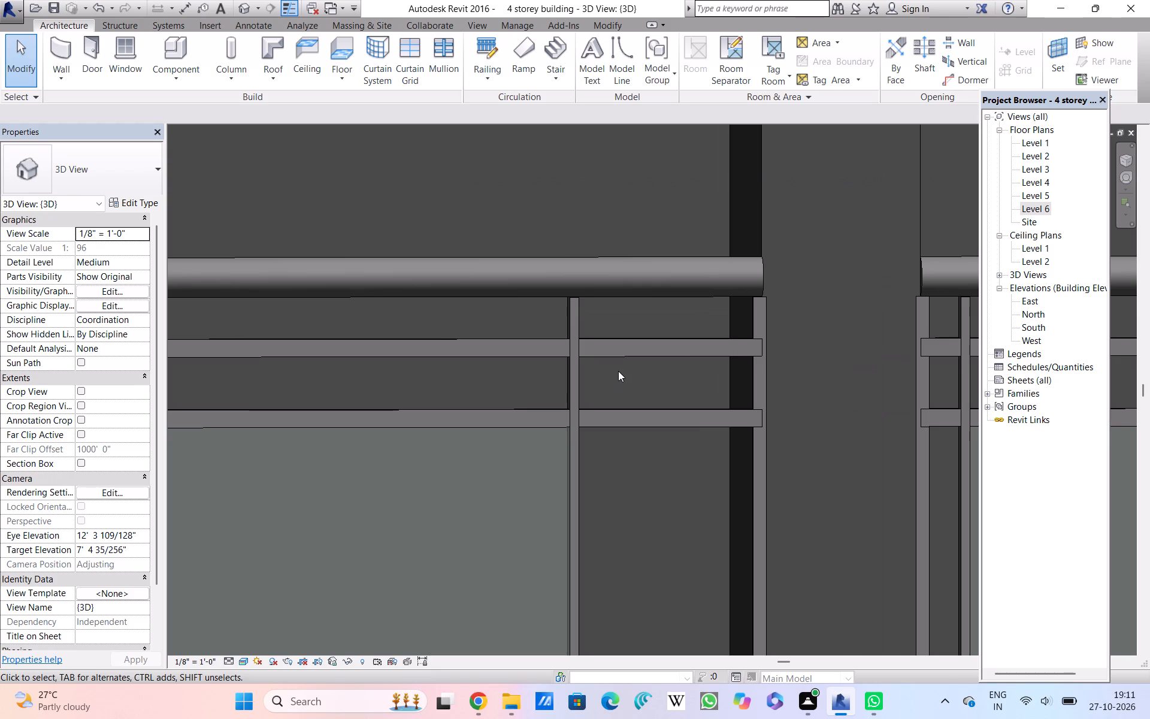
scroll(618, 371, "down", 1)
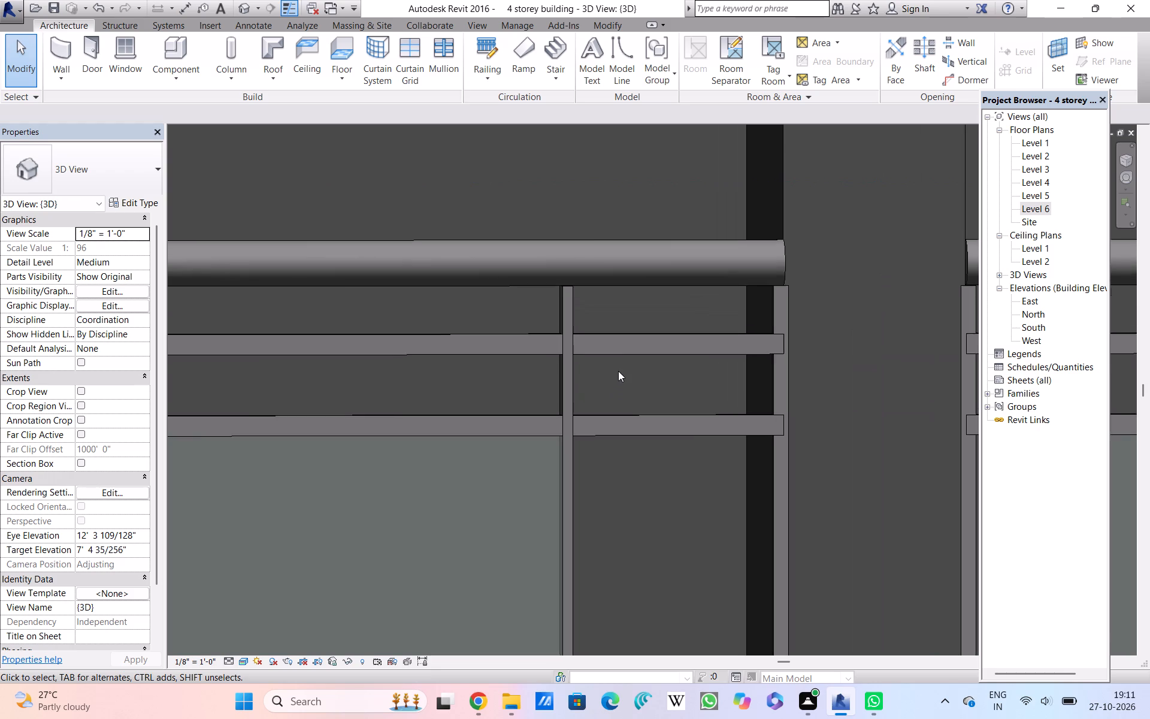
scroll(618, 371, "down", 6)
middle_click_drag(618, 371, 767, 371)
scroll(618, 371, "down", 1)
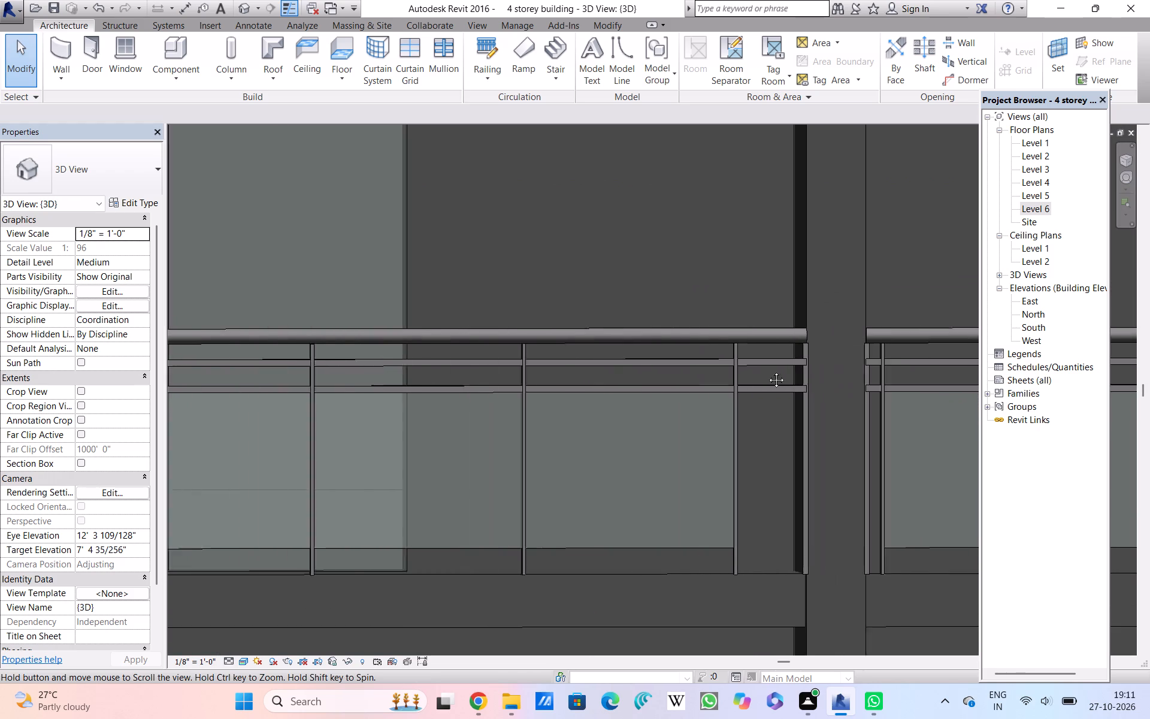
Follow the balcony railing past the glazed door to its far end post, checking the posts, rails and glass panels.
middle_click_drag(767, 371, 795, 369)
middle_click_drag(600, 370, 830, 371)
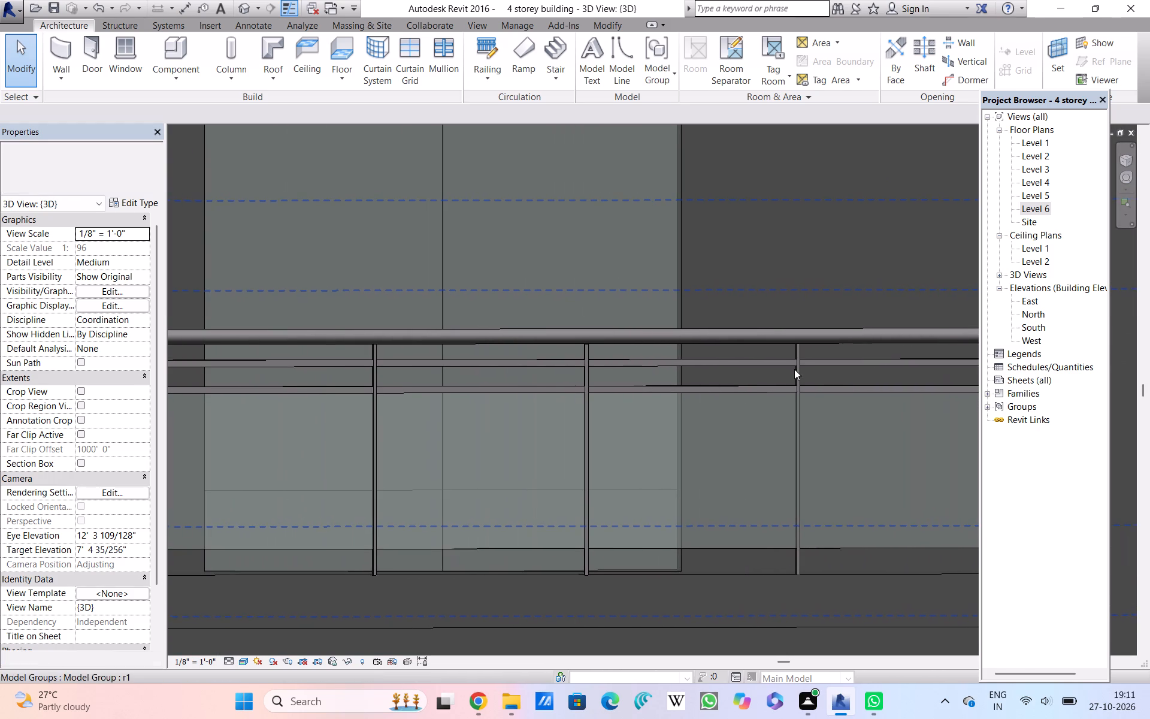
middle_click_drag(553, 382, 884, 386)
scroll(553, 382, "down", 1)
scroll(493, 381, "up", 1)
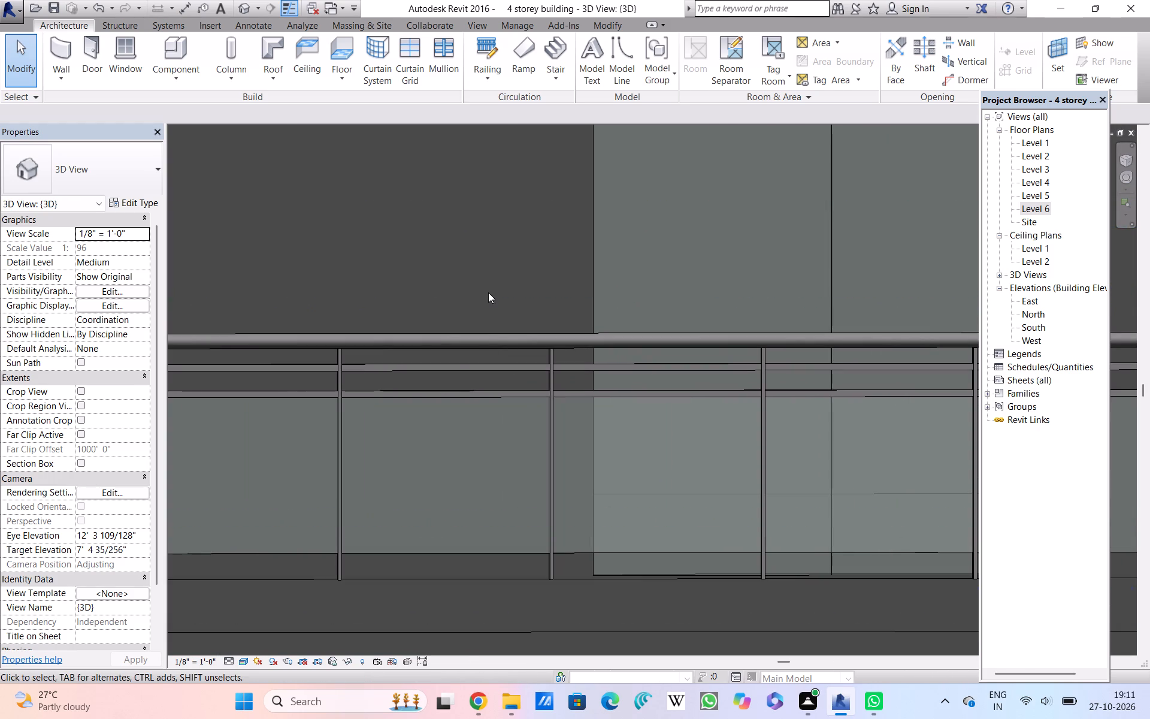
scroll(458, 365, "up", 5)
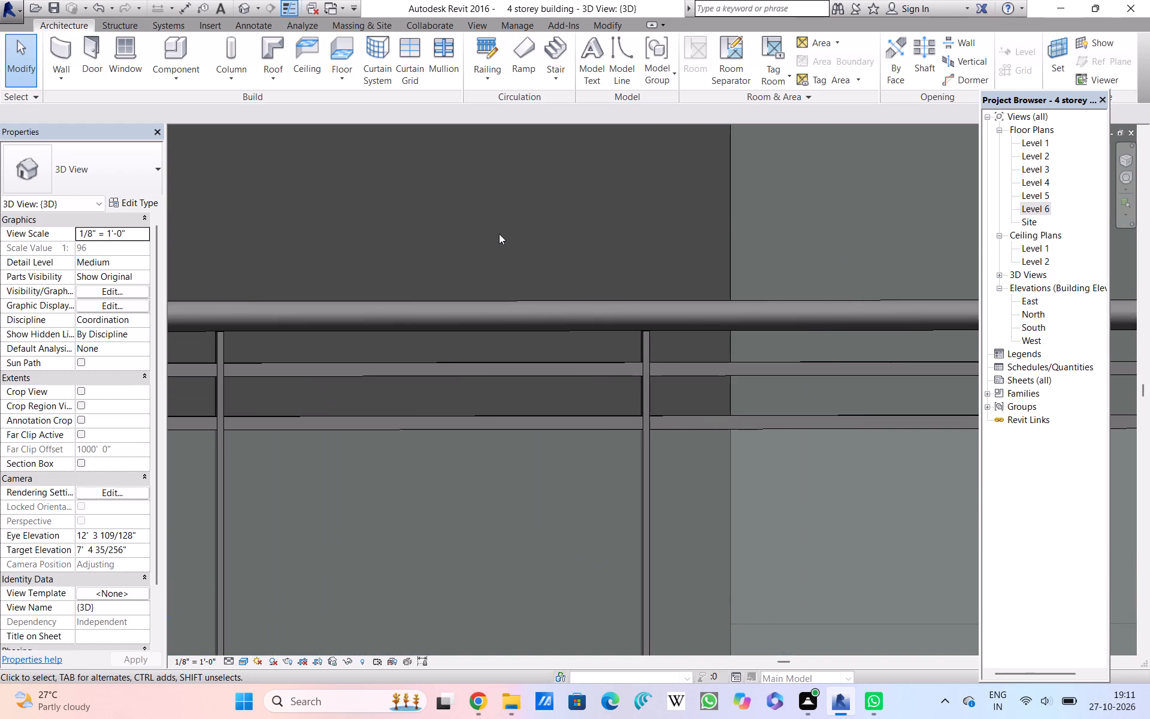
scroll(499, 234, "up", 4)
scroll(499, 234, "down", 9)
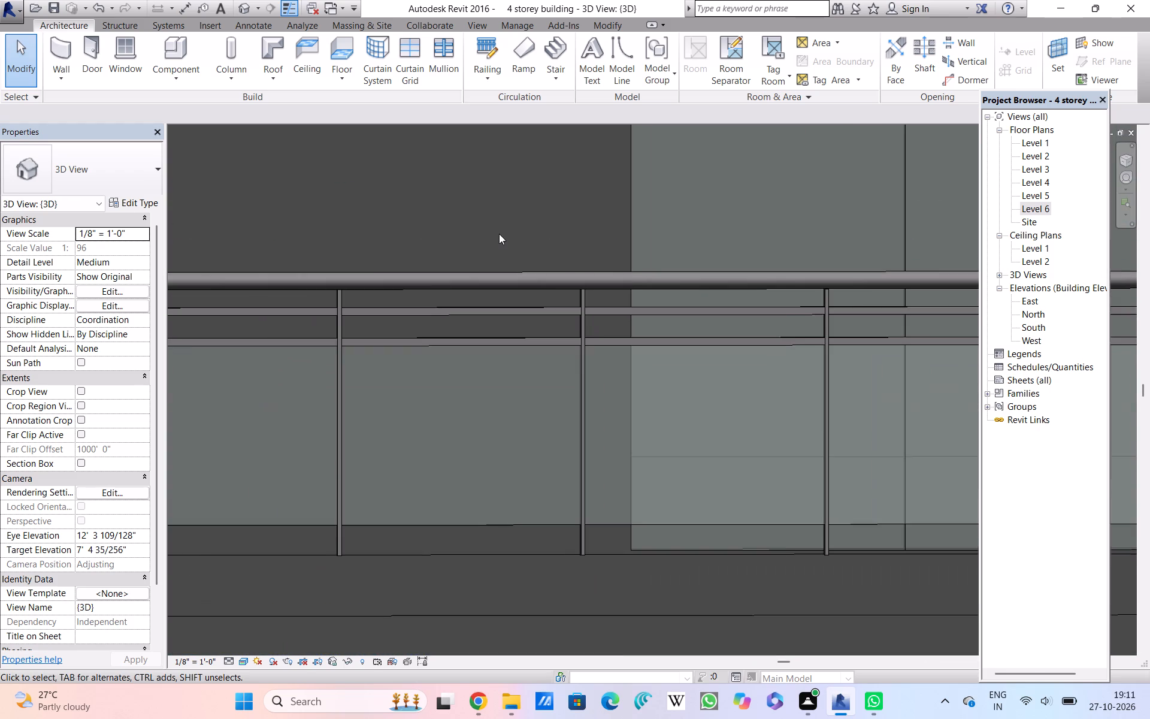
middle_click_drag(499, 234, 711, 232)
scroll(577, 247, "up", 2)
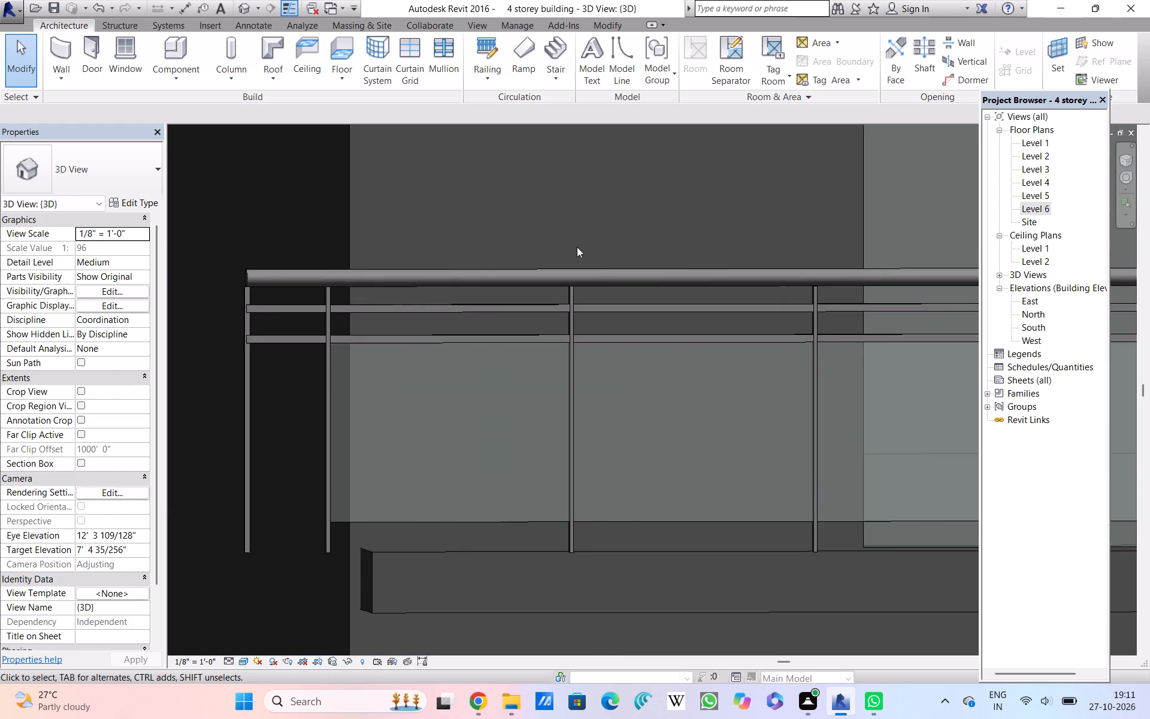
scroll(577, 247, "down", 3)
Re-examine the gap between the two neighbouring railings, from the handrail ends down to the post bases at the slab.
middle_click_drag(725, 214, 74, 376)
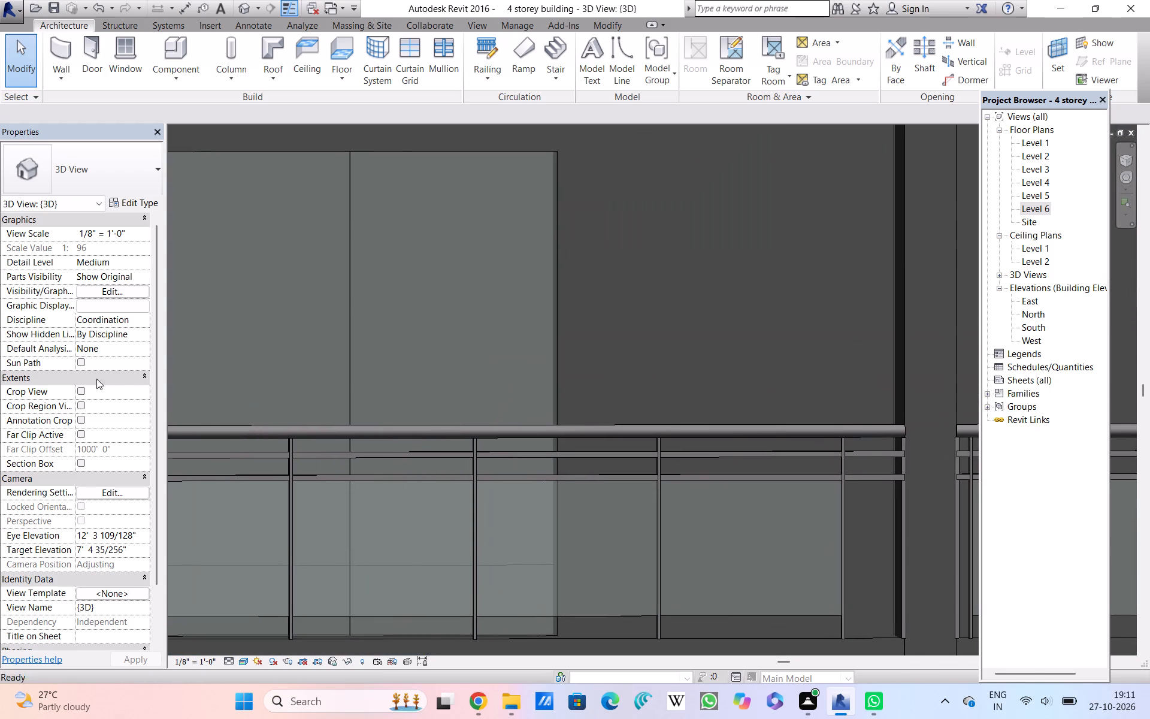
middle_click_drag(641, 357, 443, 380)
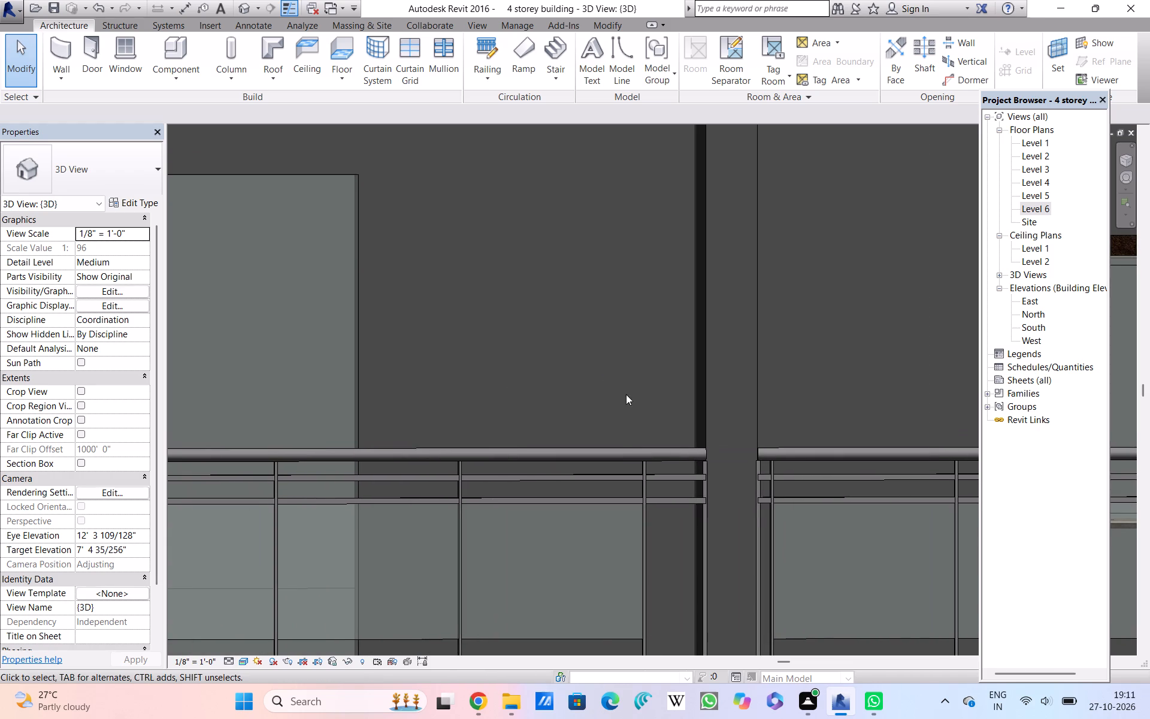
scroll(665, 418, "up", 6)
middle_click_drag(659, 411, 639, 348)
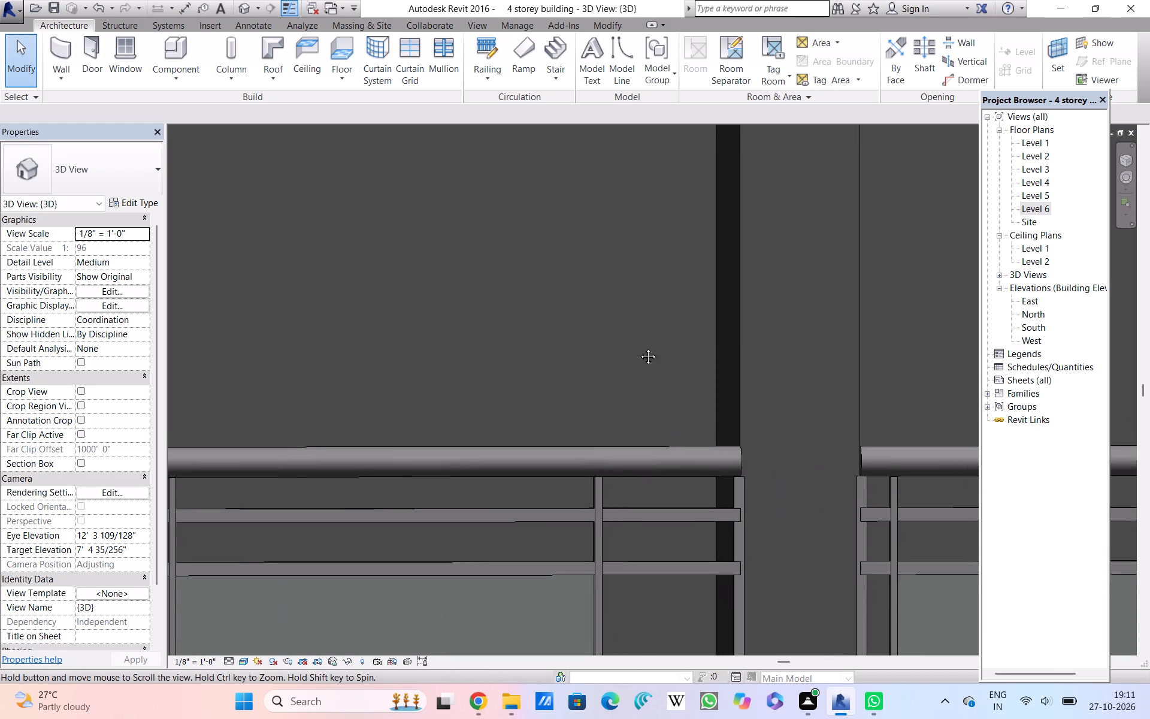
middle_click_drag(639, 348, 639, 250)
scroll(640, 191, "down", 5)
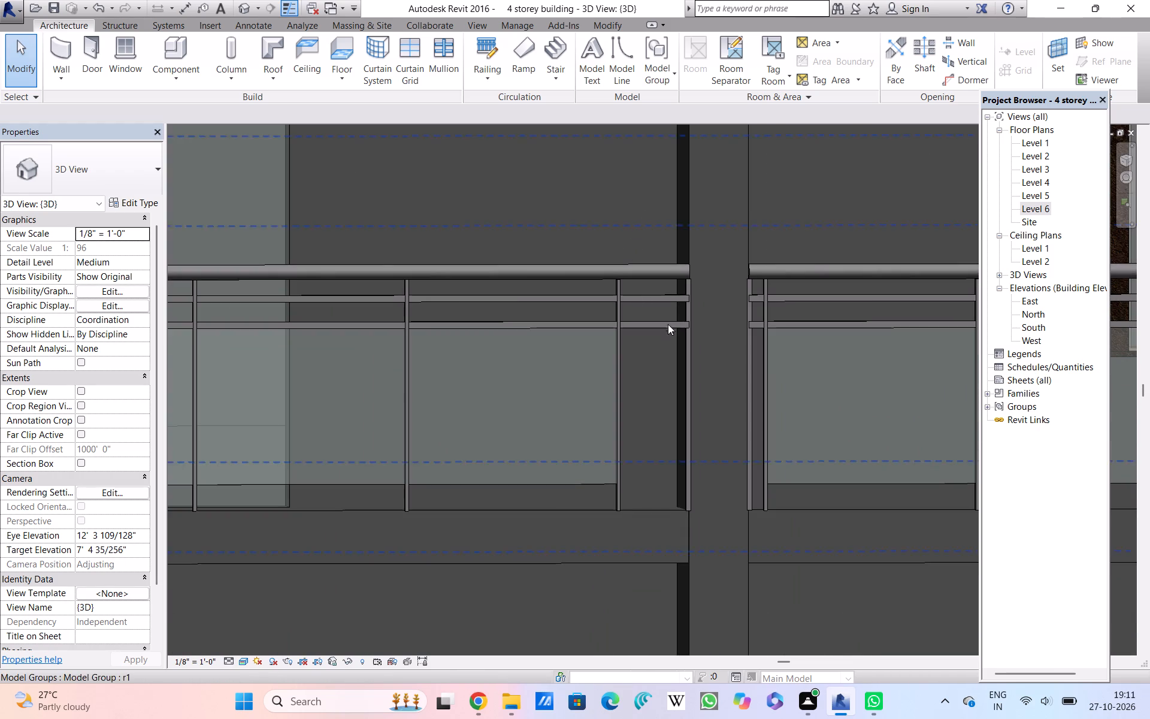
scroll(638, 368, "up", 8)
scroll(638, 368, "down", 2)
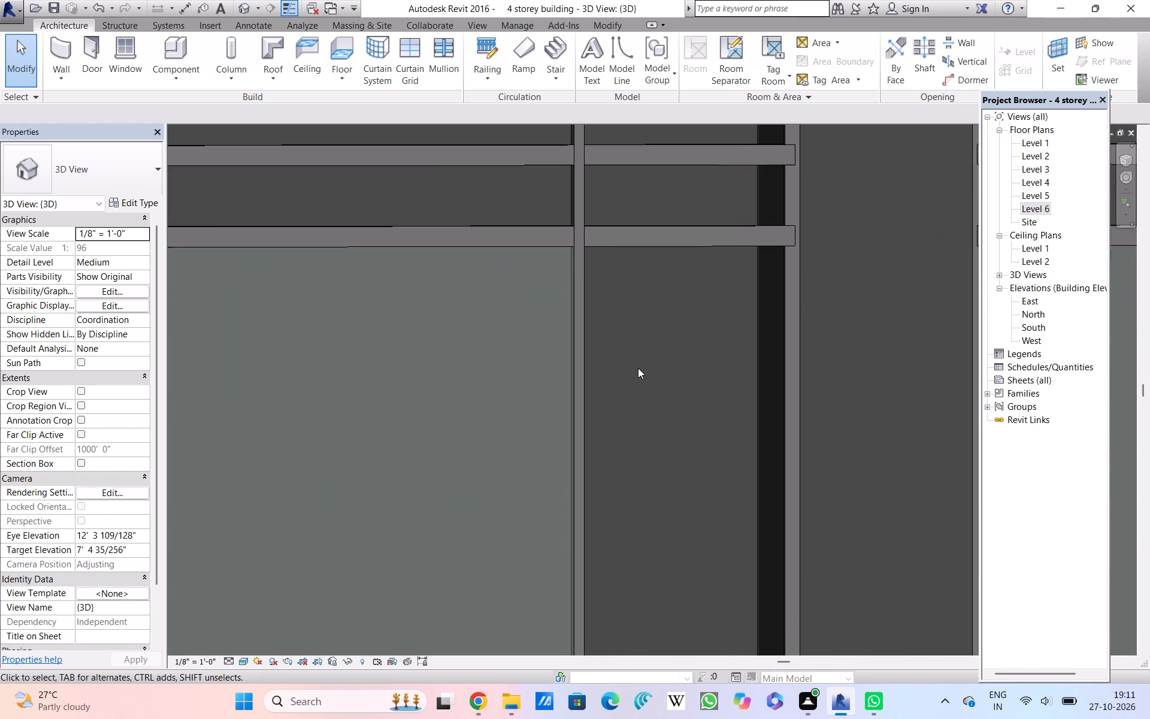
scroll(638, 368, "down", 1)
scroll(638, 368, "up", 4)
scroll(638, 368, "down", 6)
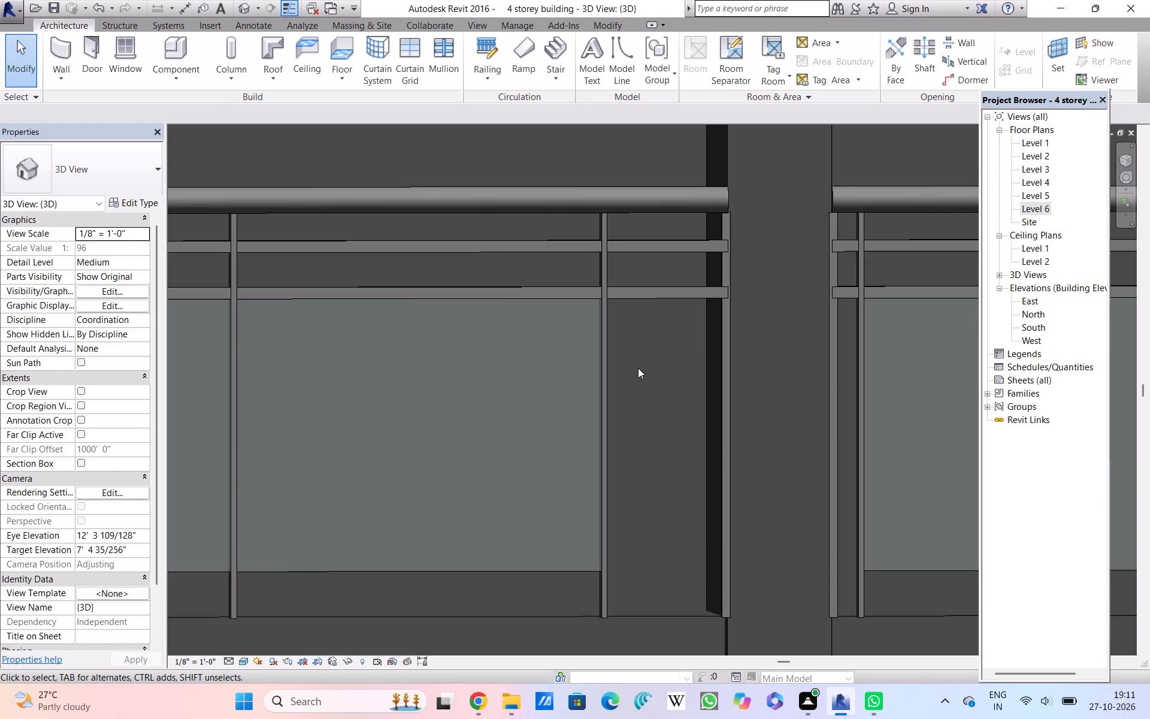
scroll(638, 368, "down", 2)
scroll(638, 368, "up", 5)
scroll(638, 368, "down", 3)
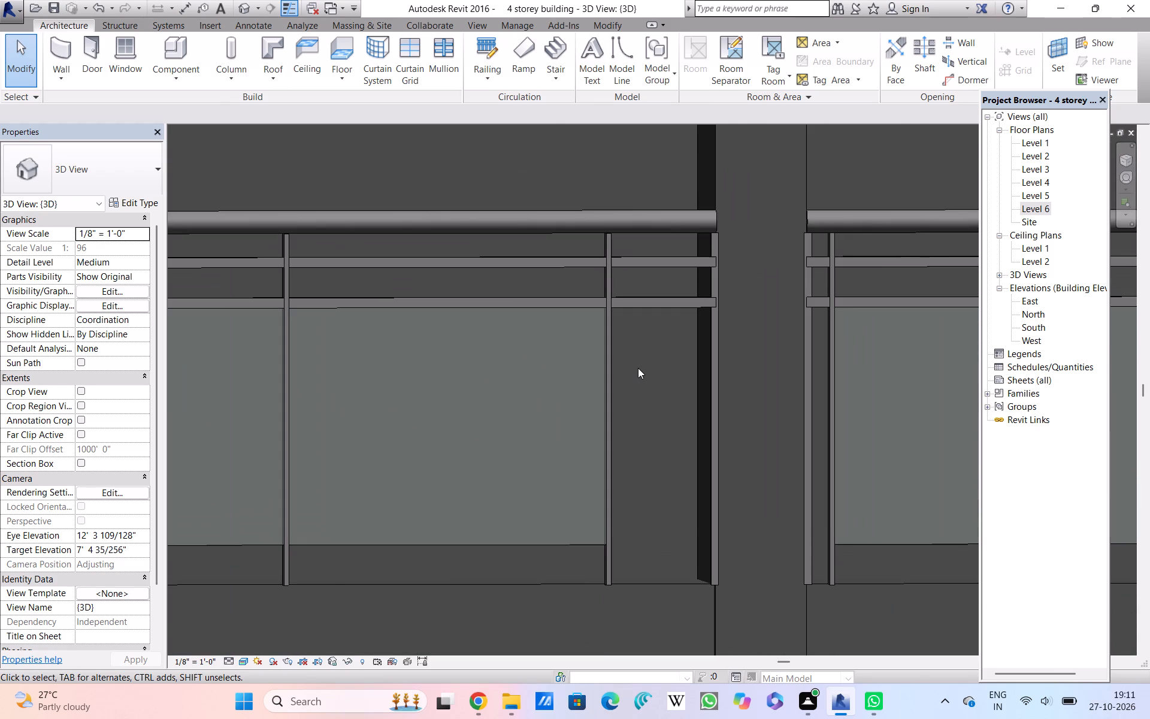
Examine the stacked balconies on the facade with their railings, glazed doors and framed windows.
middle_click_drag(638, 368, 631, 443)
scroll(638, 368, "down", 1)
scroll(631, 430, "down", 8)
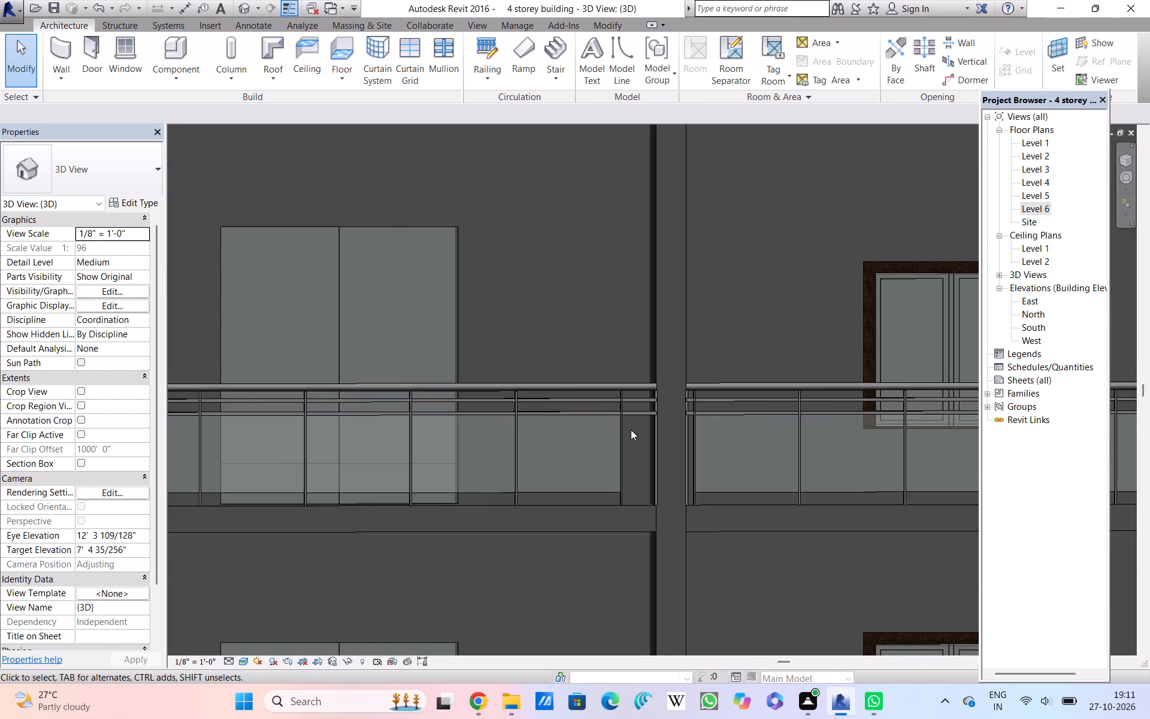
middle_click_drag(607, 325, 607, 376)
scroll(607, 325, "down", 3)
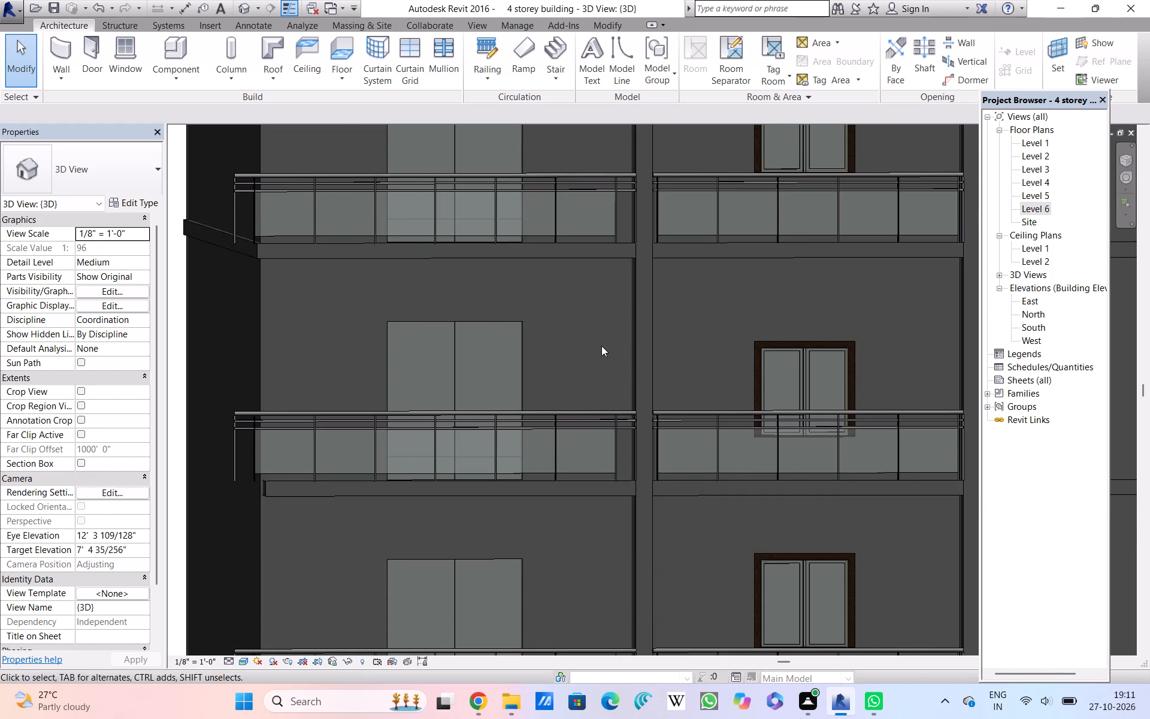
scroll(601, 333, "down", 1)
middle_click_drag(601, 333, 553, 358)
scroll(553, 358, "up", 4)
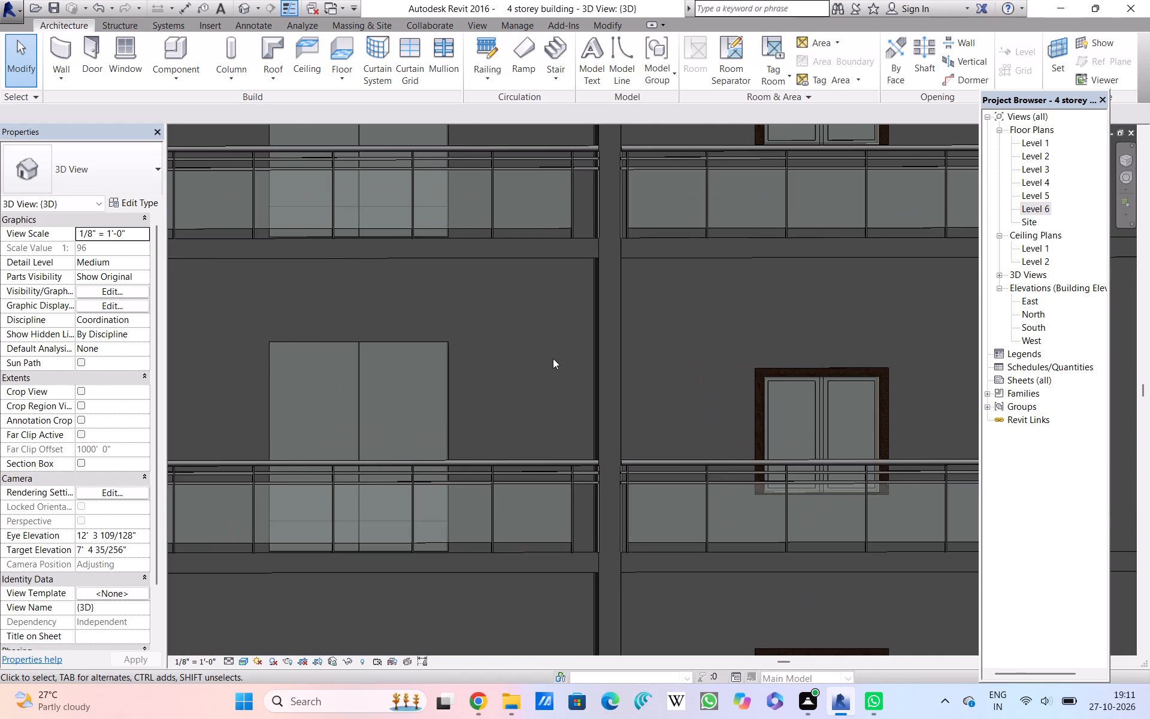
scroll(512, 374, "up", 6)
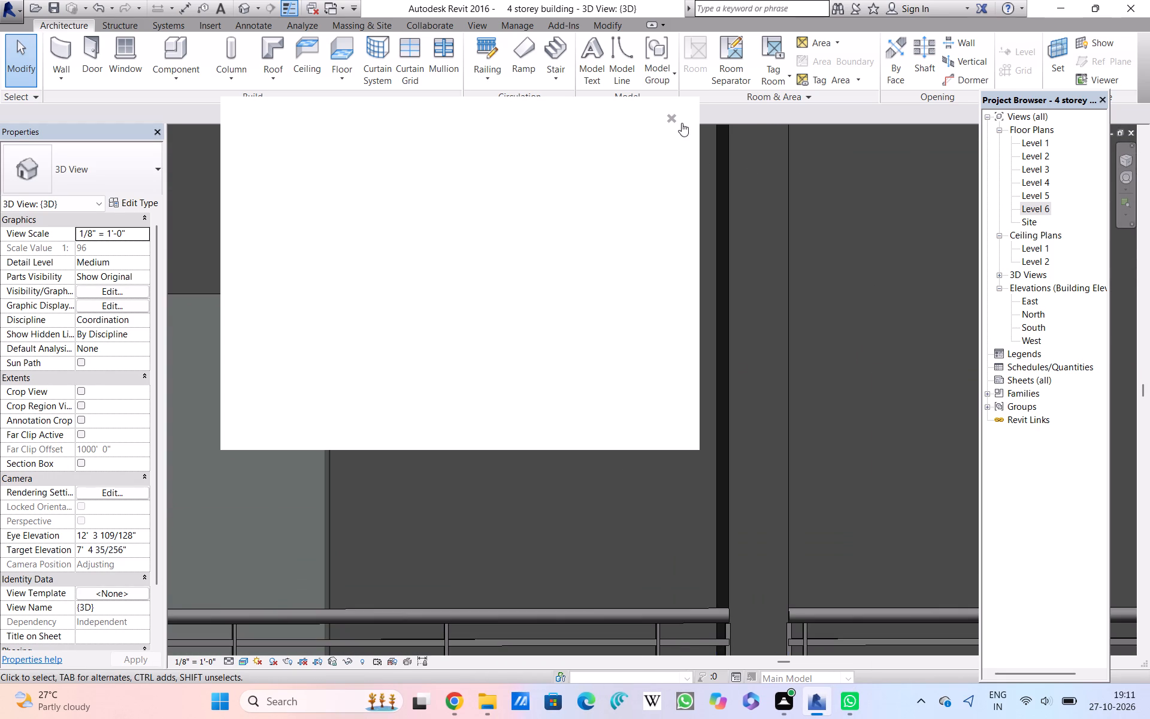
Close the blank notification window that covers the 3D view.
double_click(675, 117)
left_click(675, 117)
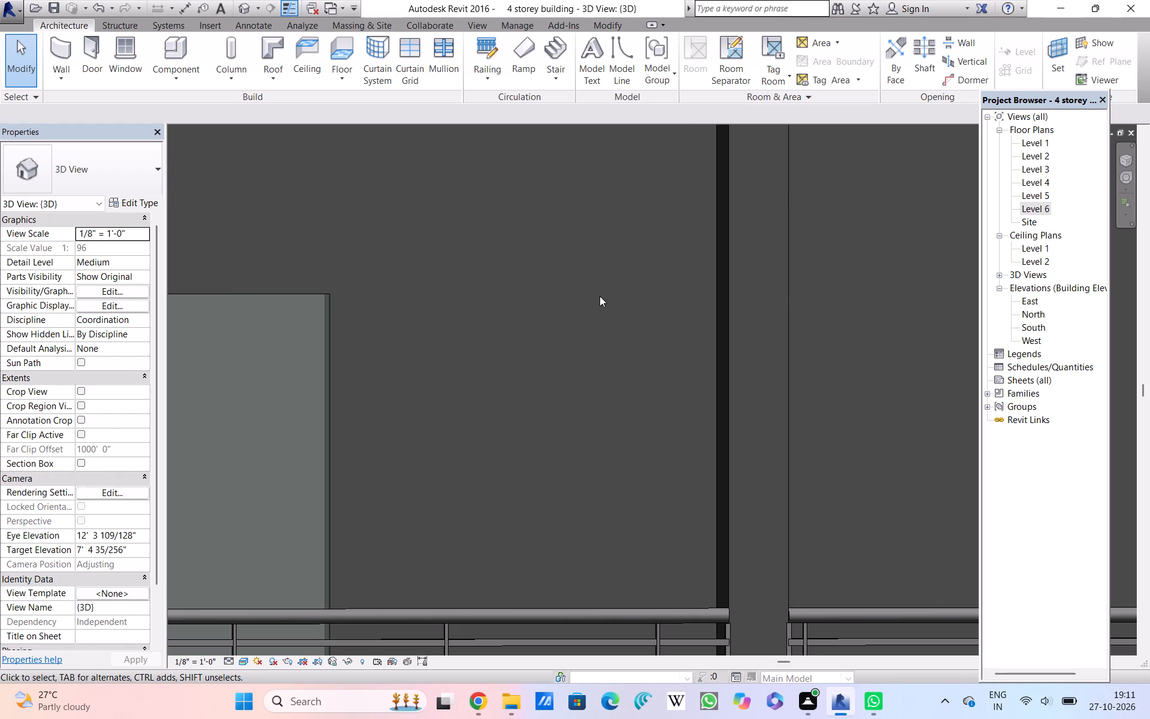
Examine the balcony with the two-panel glazed door and its railing up to the column beside it.
scroll(600, 296, "down", 3)
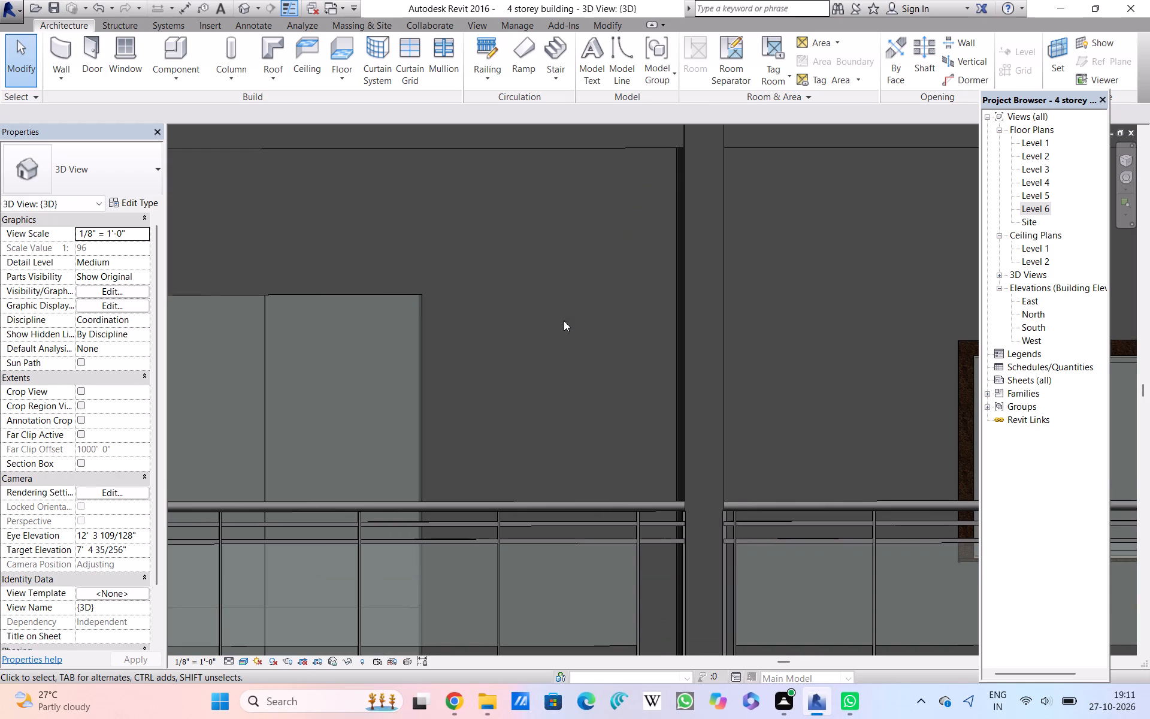
scroll(550, 329, "down", 1)
middle_click_drag(550, 329, 670, 331)
scroll(655, 329, "down", 1)
middle_click_drag(655, 329, 619, 337)
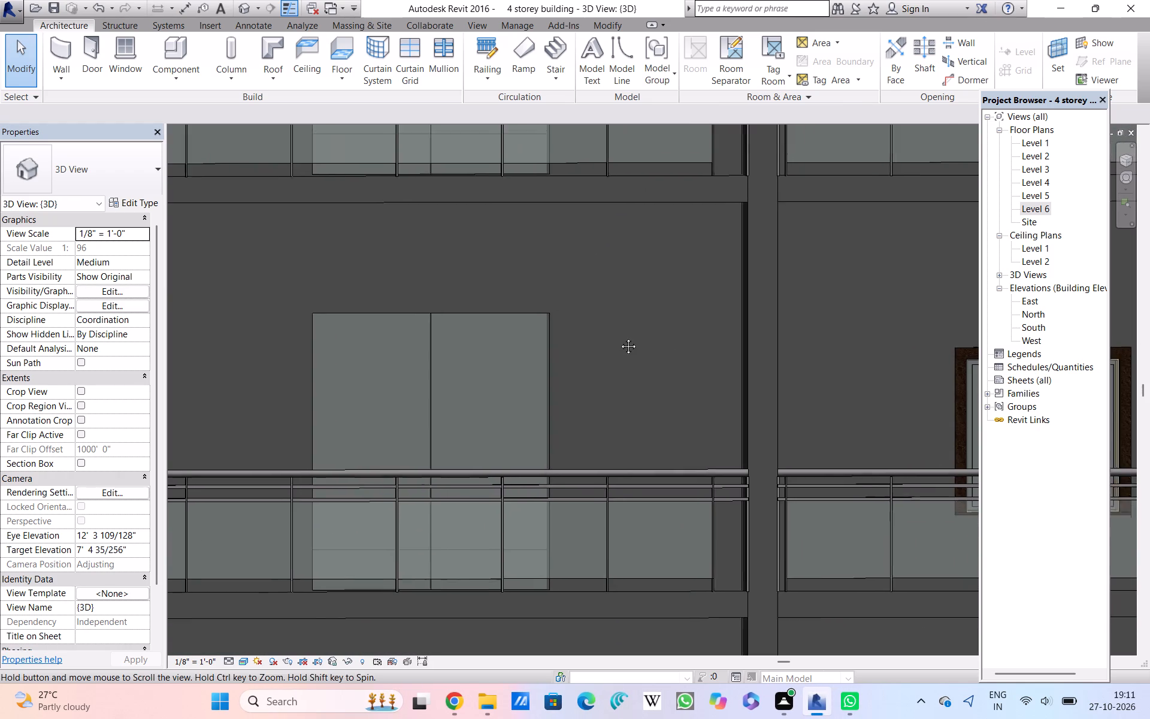
middle_click_drag(619, 337, 597, 338)
scroll(610, 386, "up", 2)
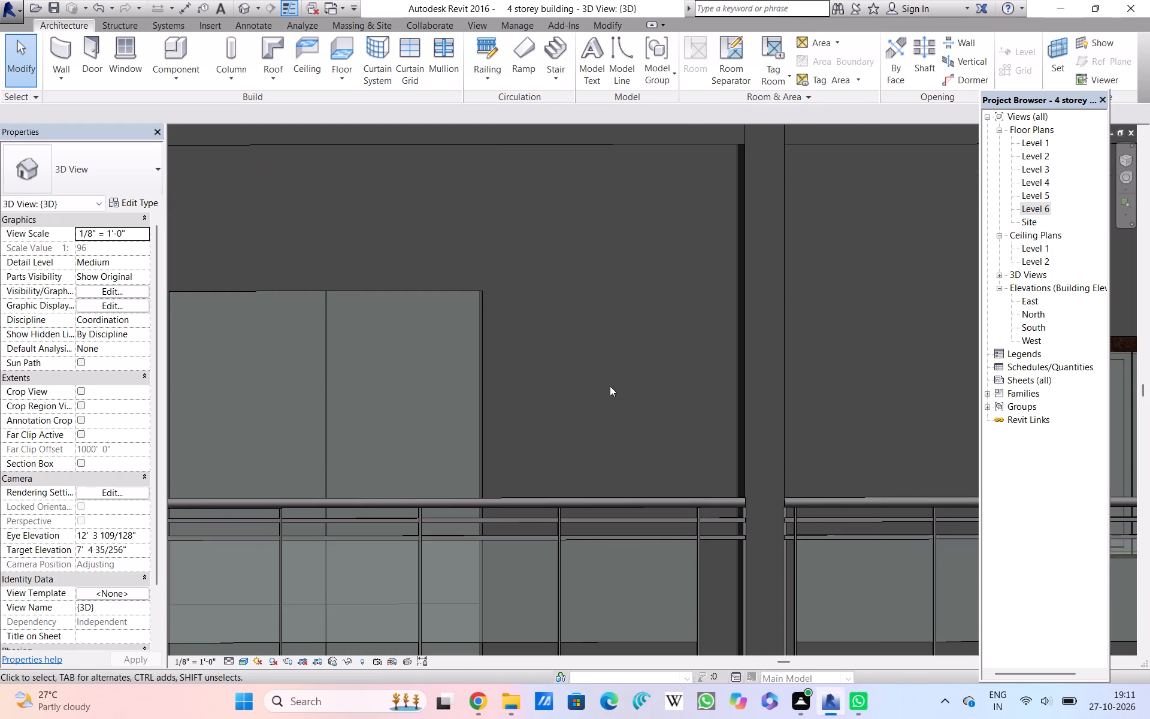
scroll(610, 386, "up", 1)
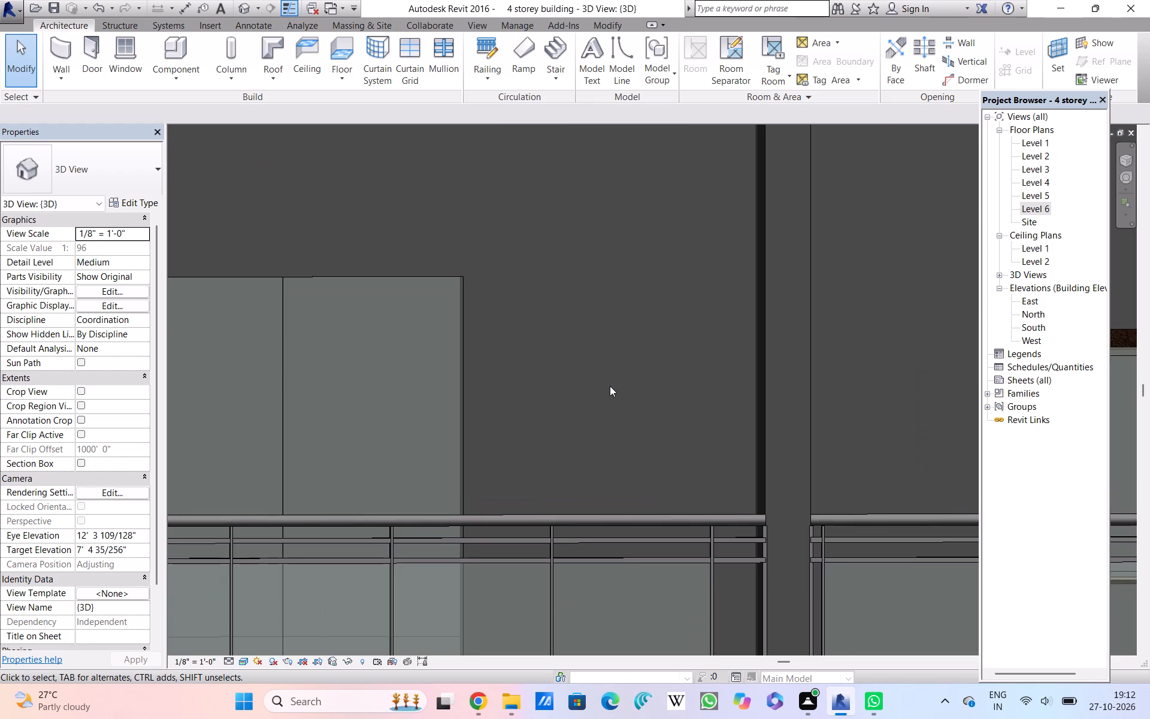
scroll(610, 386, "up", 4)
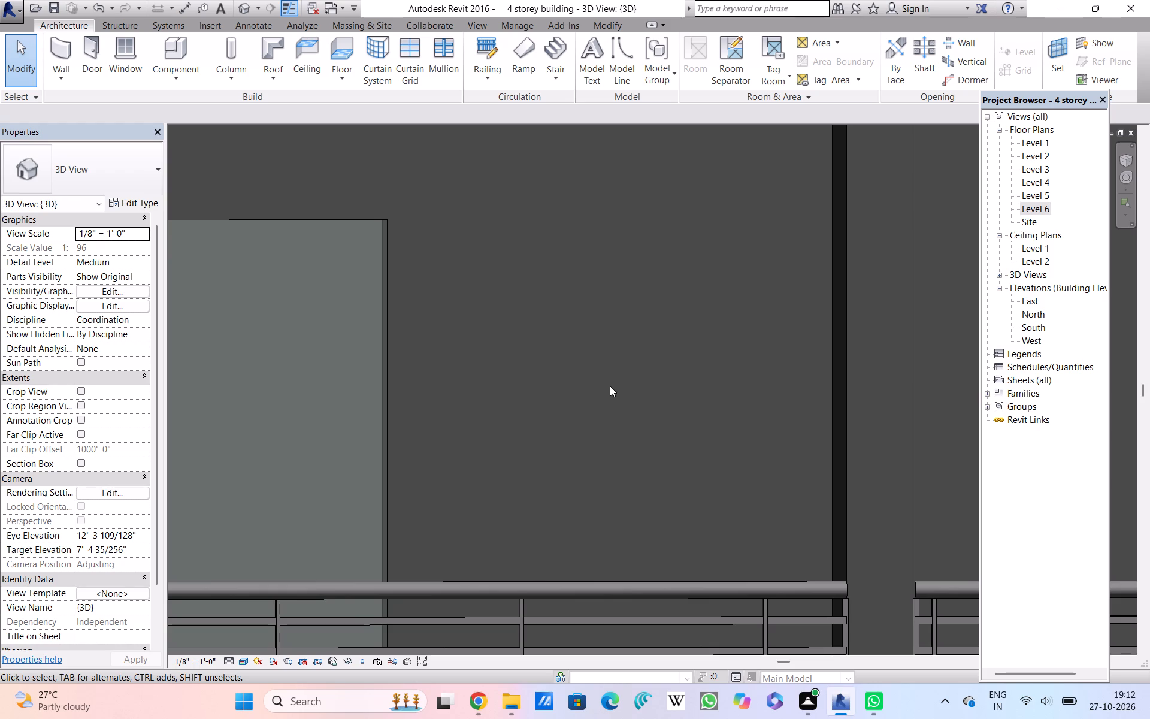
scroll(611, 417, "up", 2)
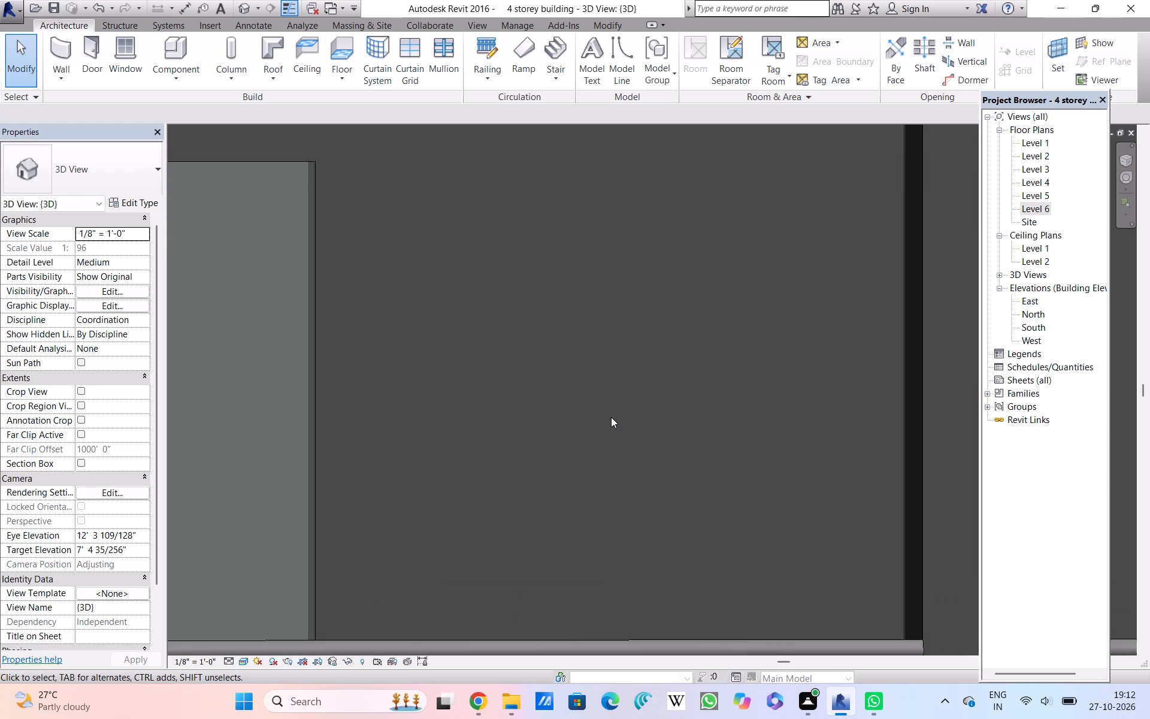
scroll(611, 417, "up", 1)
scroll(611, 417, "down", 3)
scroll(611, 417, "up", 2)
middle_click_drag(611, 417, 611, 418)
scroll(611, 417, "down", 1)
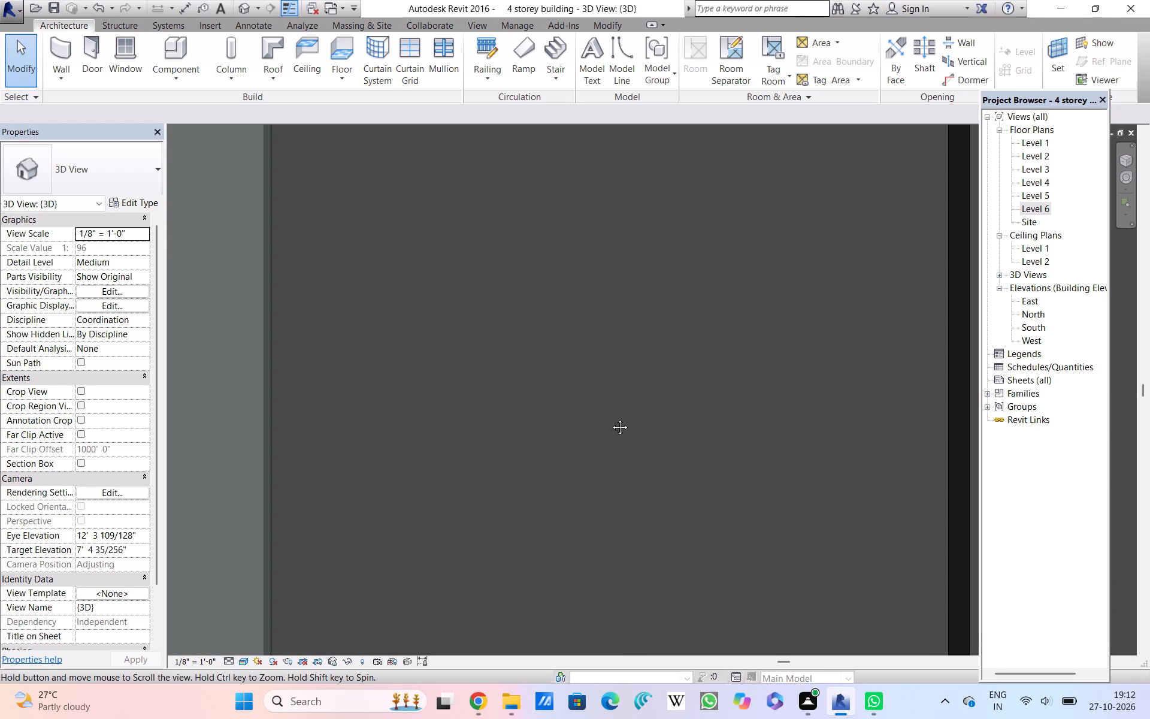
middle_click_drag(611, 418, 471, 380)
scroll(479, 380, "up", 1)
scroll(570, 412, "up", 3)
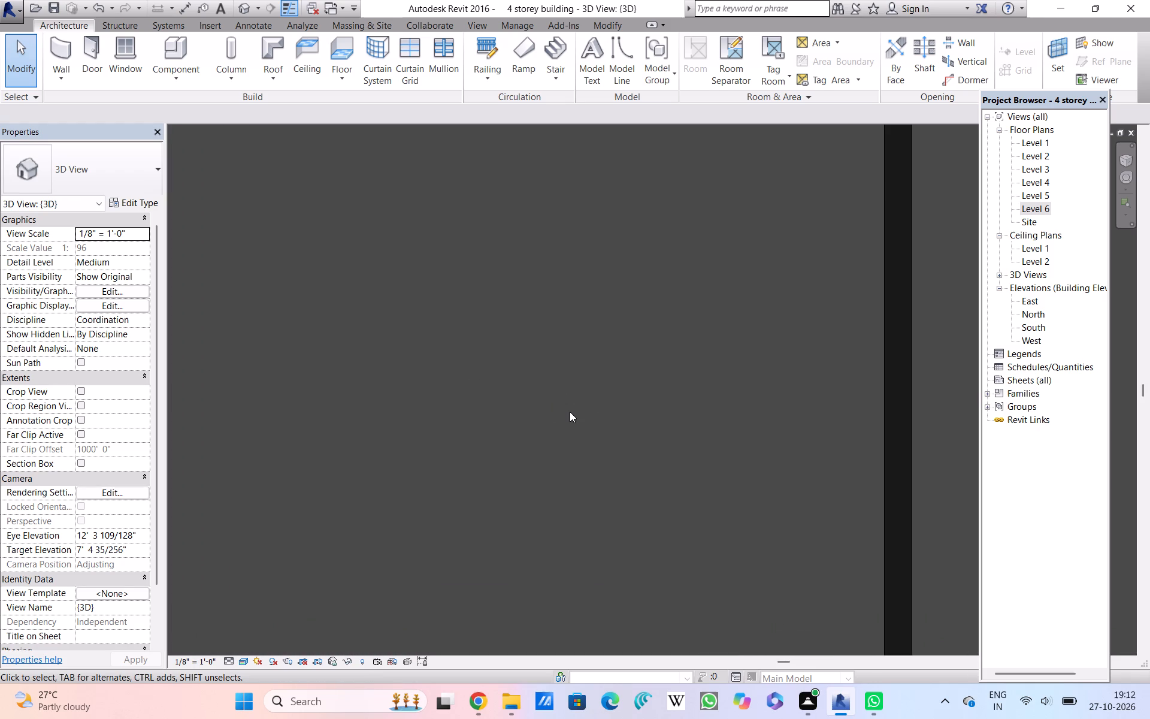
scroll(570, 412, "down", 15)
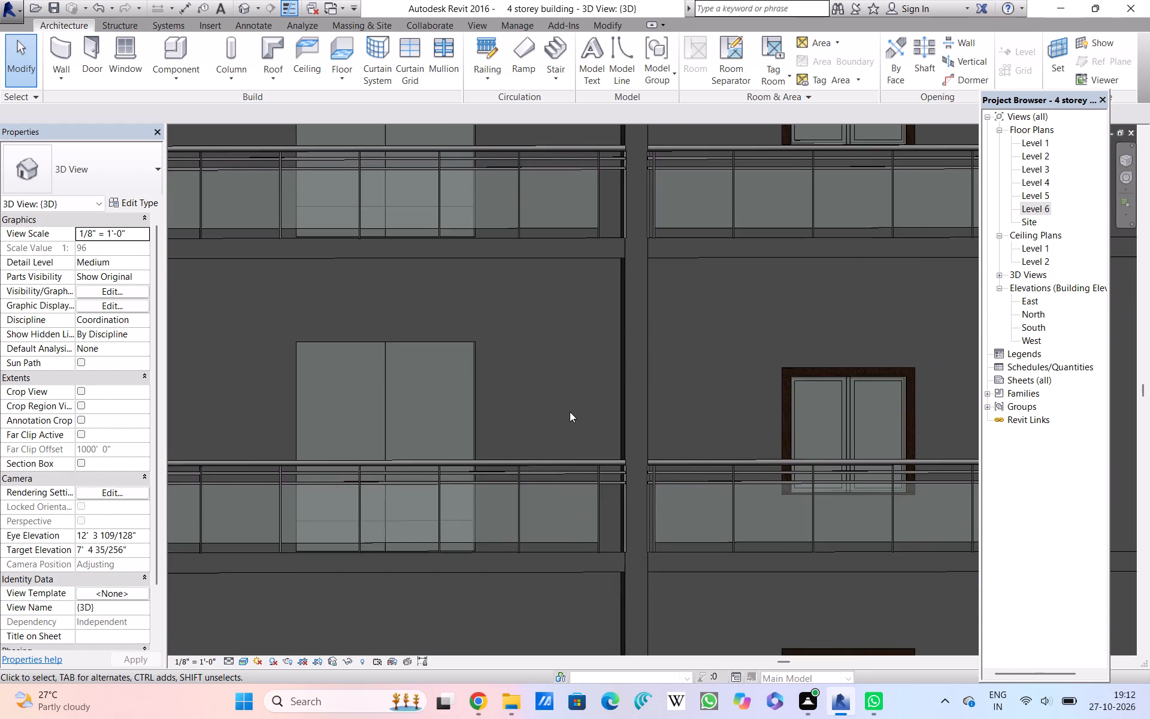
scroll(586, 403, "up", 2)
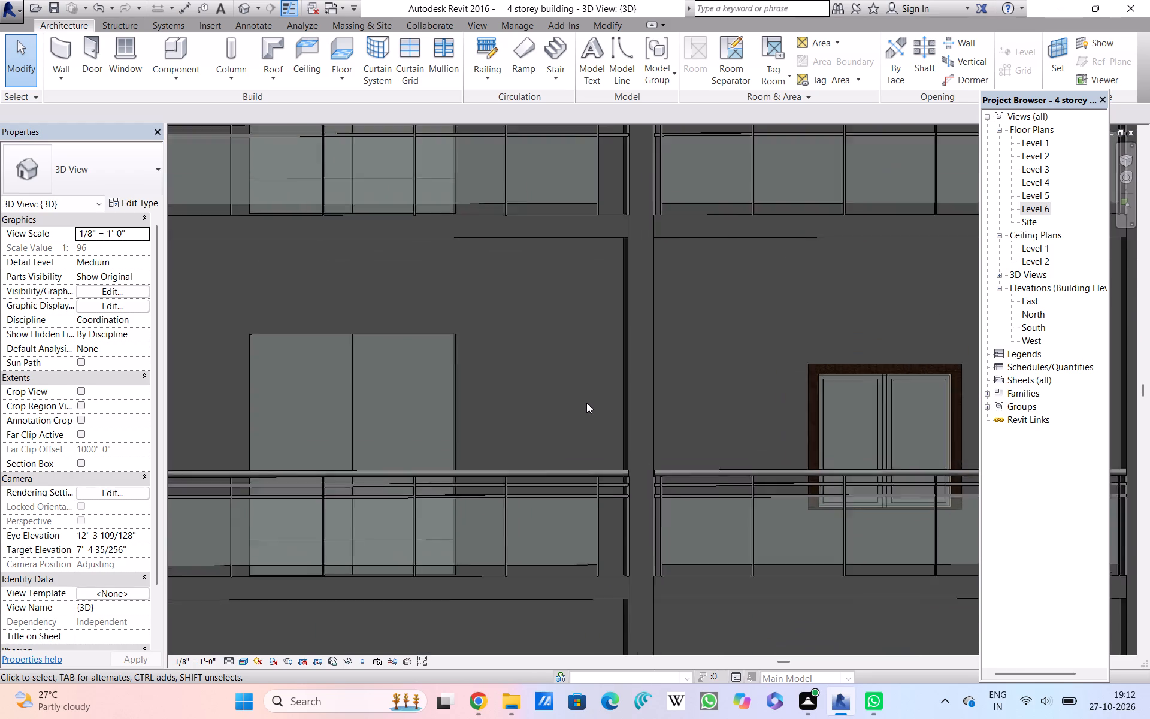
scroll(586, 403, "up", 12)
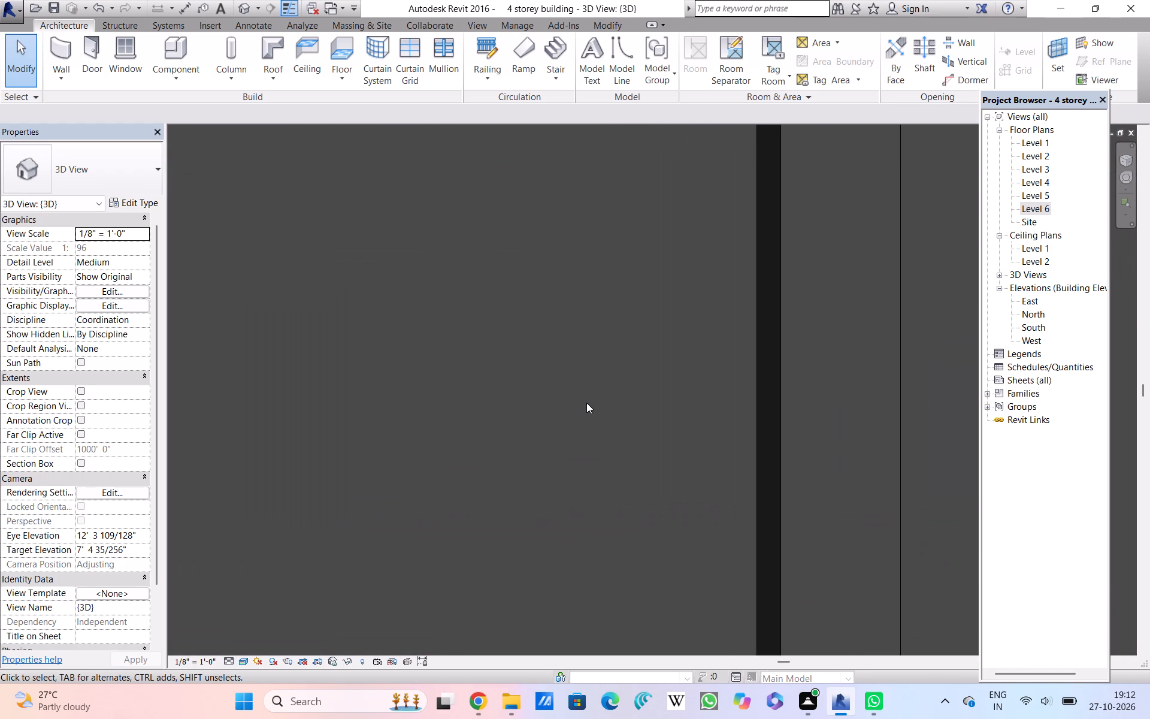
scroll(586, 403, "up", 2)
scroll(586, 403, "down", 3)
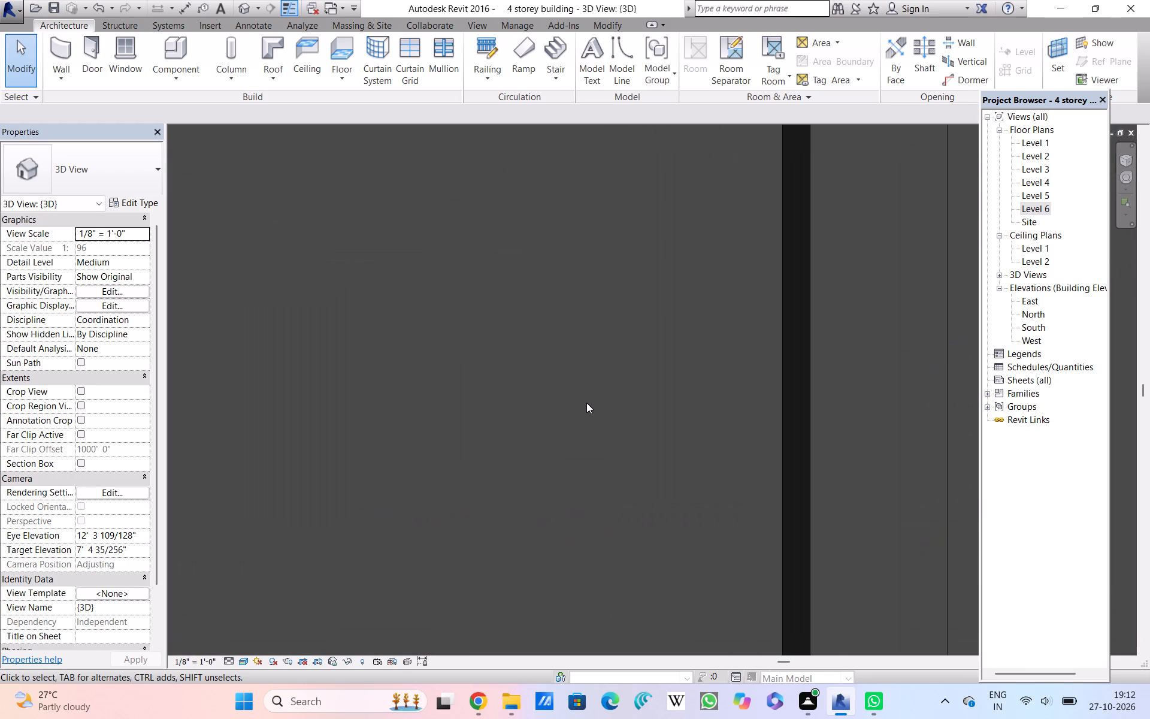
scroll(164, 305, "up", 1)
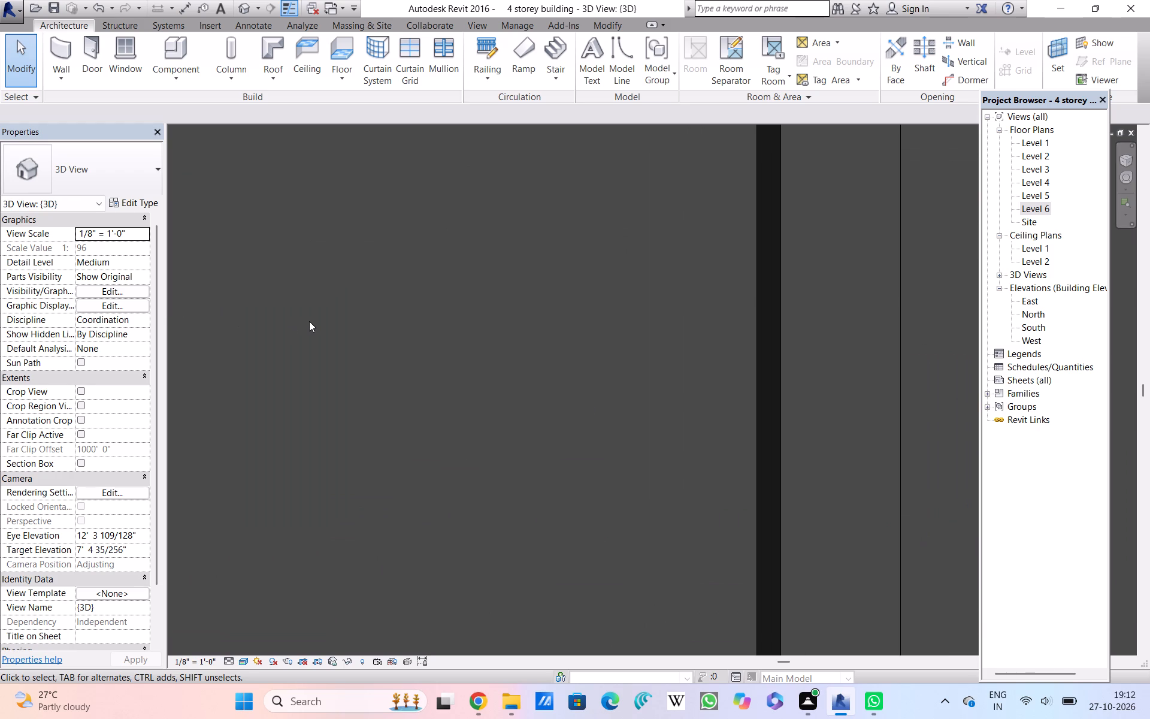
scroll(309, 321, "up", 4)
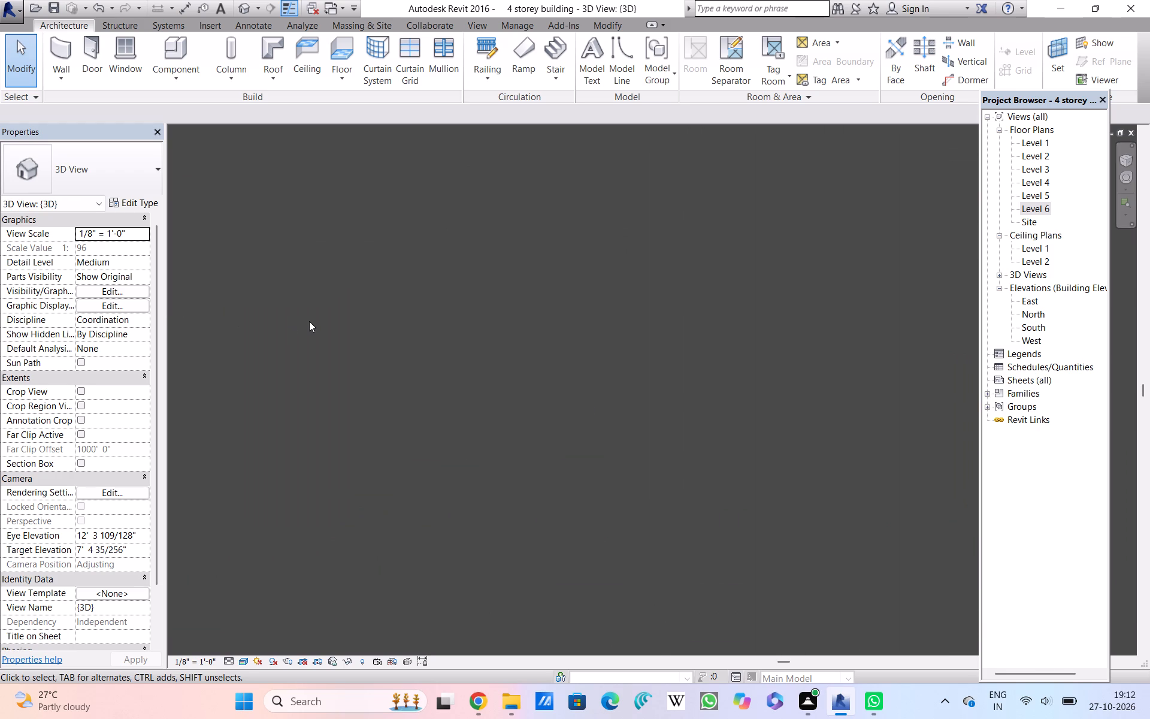
Examine the stacked balconies beside the column, from the handrails and glazed doors out to the facade's corner.
scroll(309, 321, "down", 11)
middle_click_drag(309, 321, 498, 339)
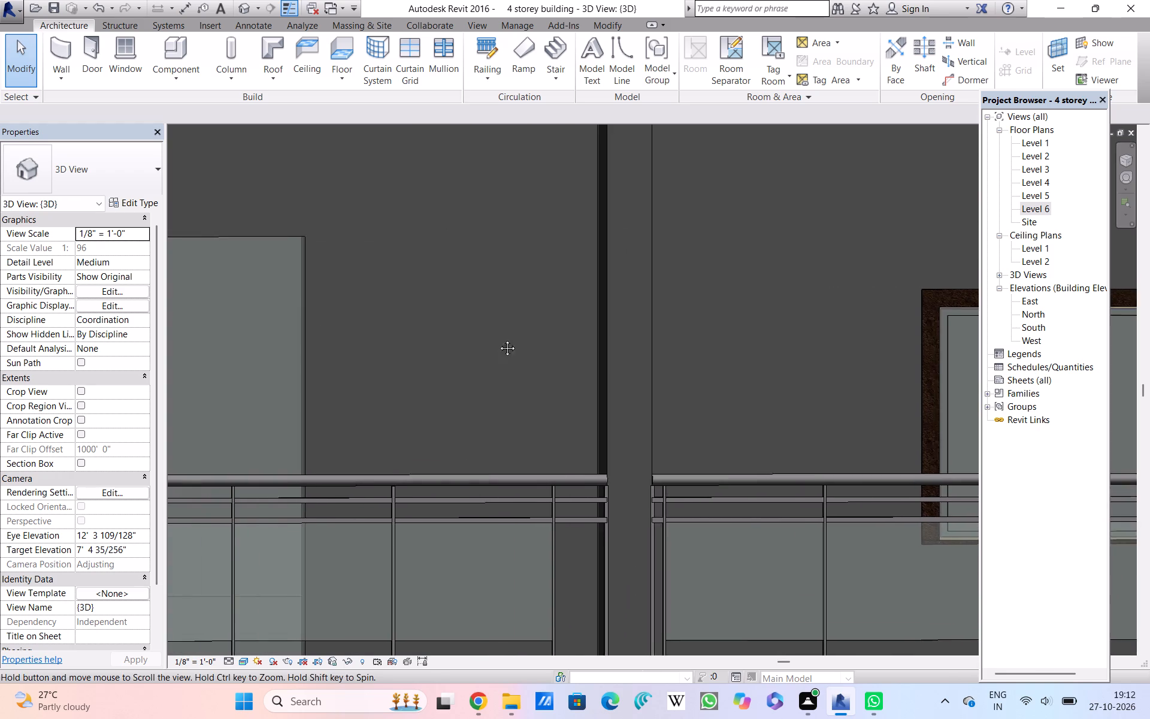
middle_click_drag(498, 339, 538, 351)
scroll(538, 351, "up", 4)
scroll(538, 351, "down", 5)
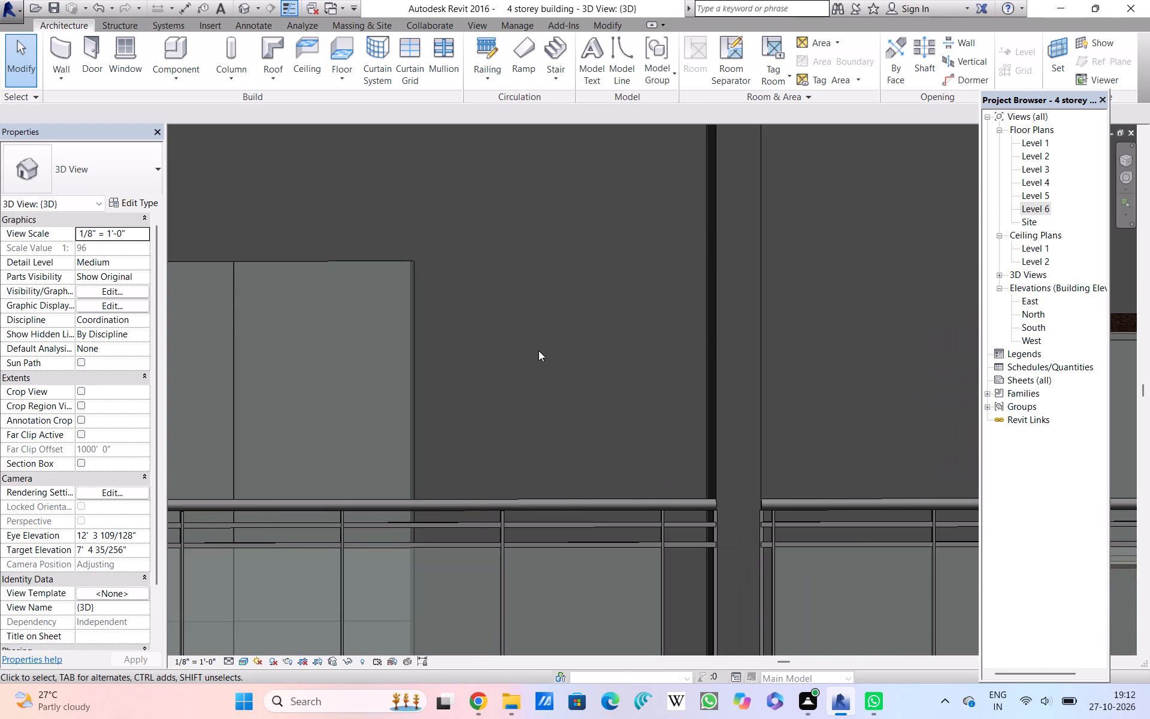
scroll(538, 351, "down", 2)
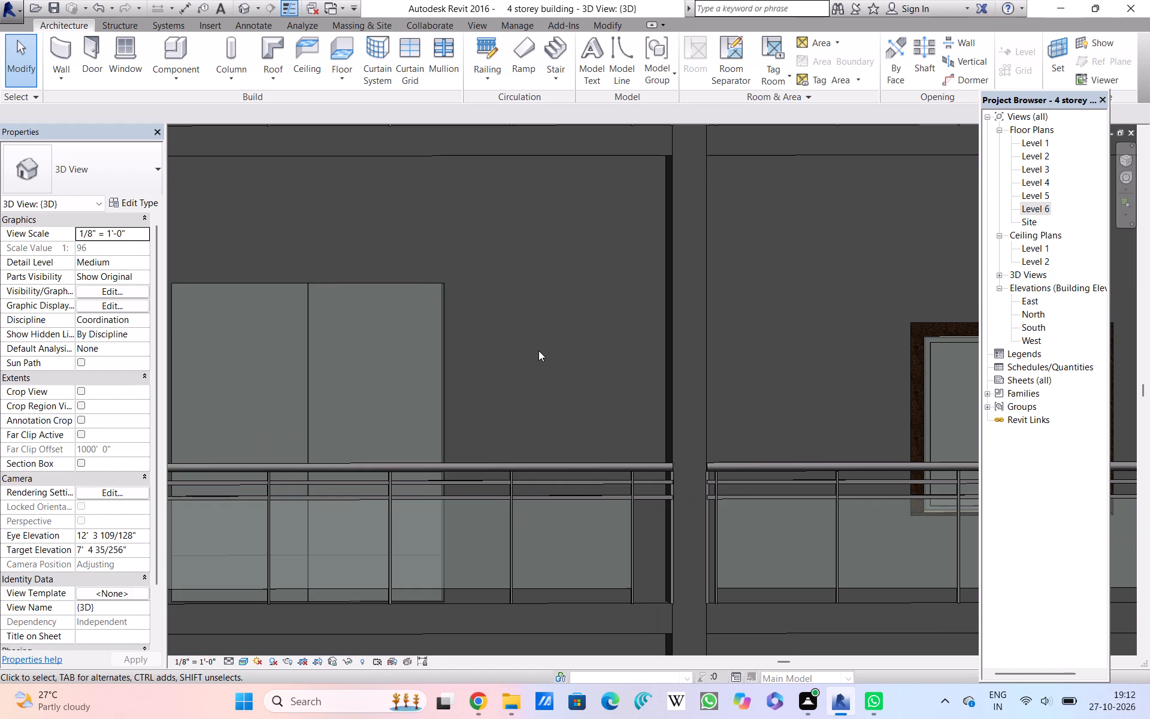
scroll(538, 351, "down", 3)
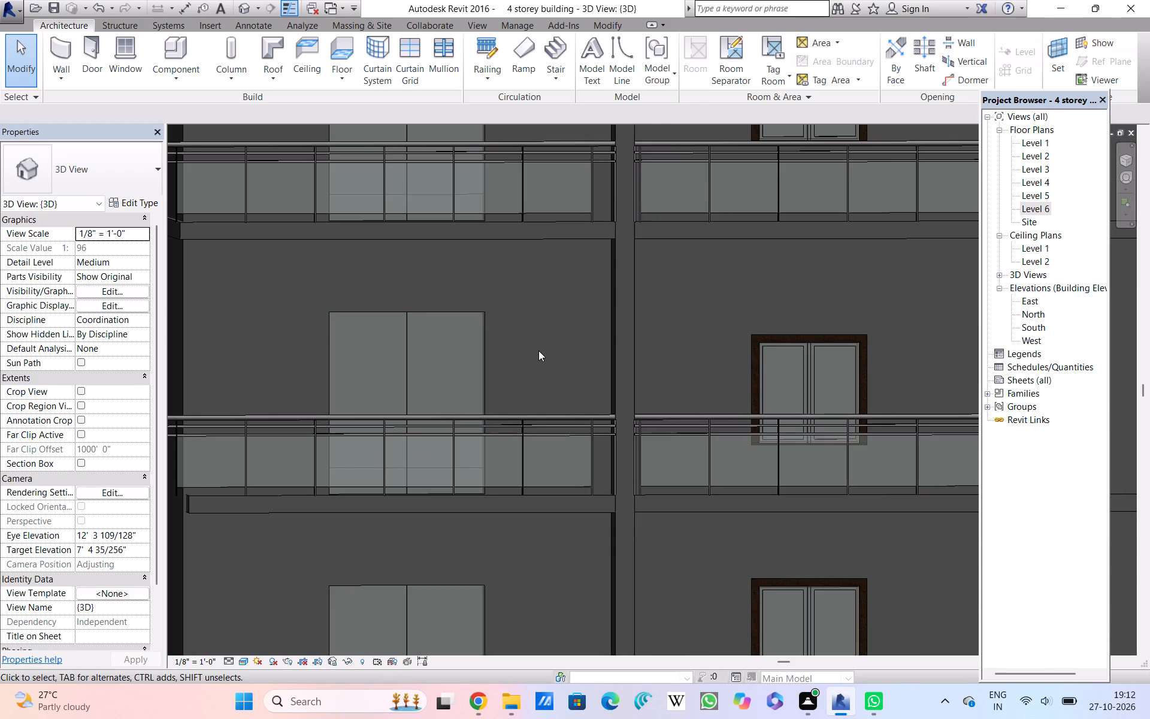
middle_click_drag(538, 351, 585, 424)
scroll(576, 395, "down", 1)
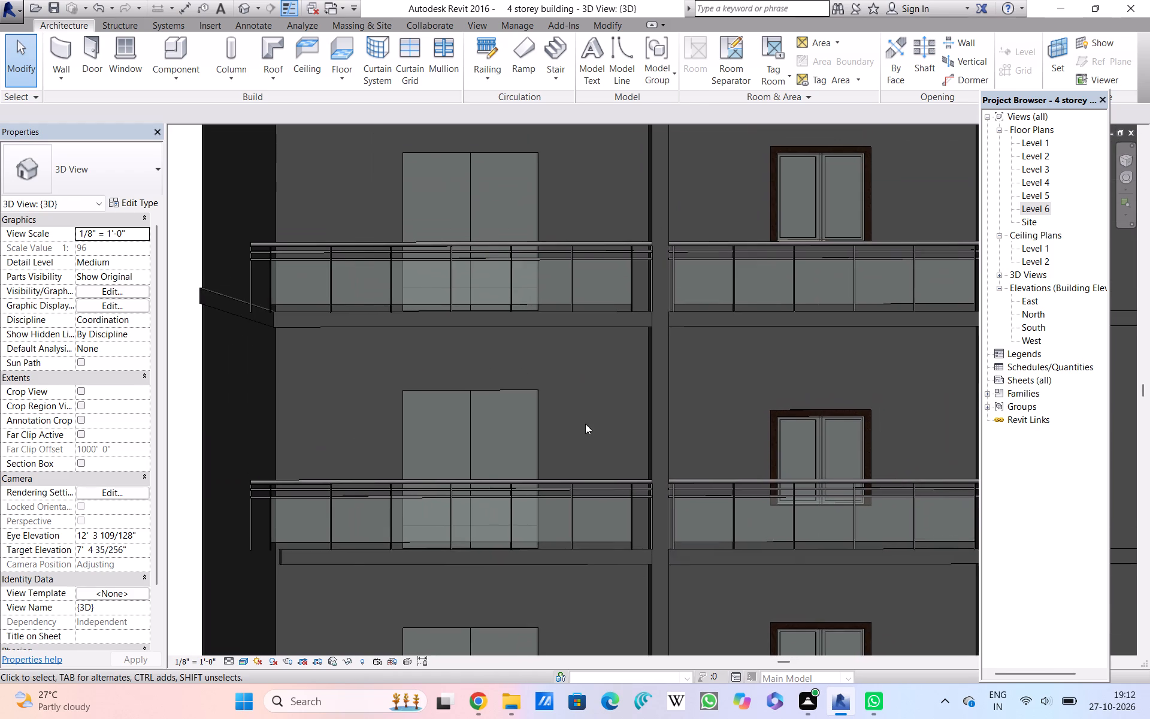
Examine the wall between the two-panel glazed door and the column that separates the balconies.
scroll(585, 424, "up", 7)
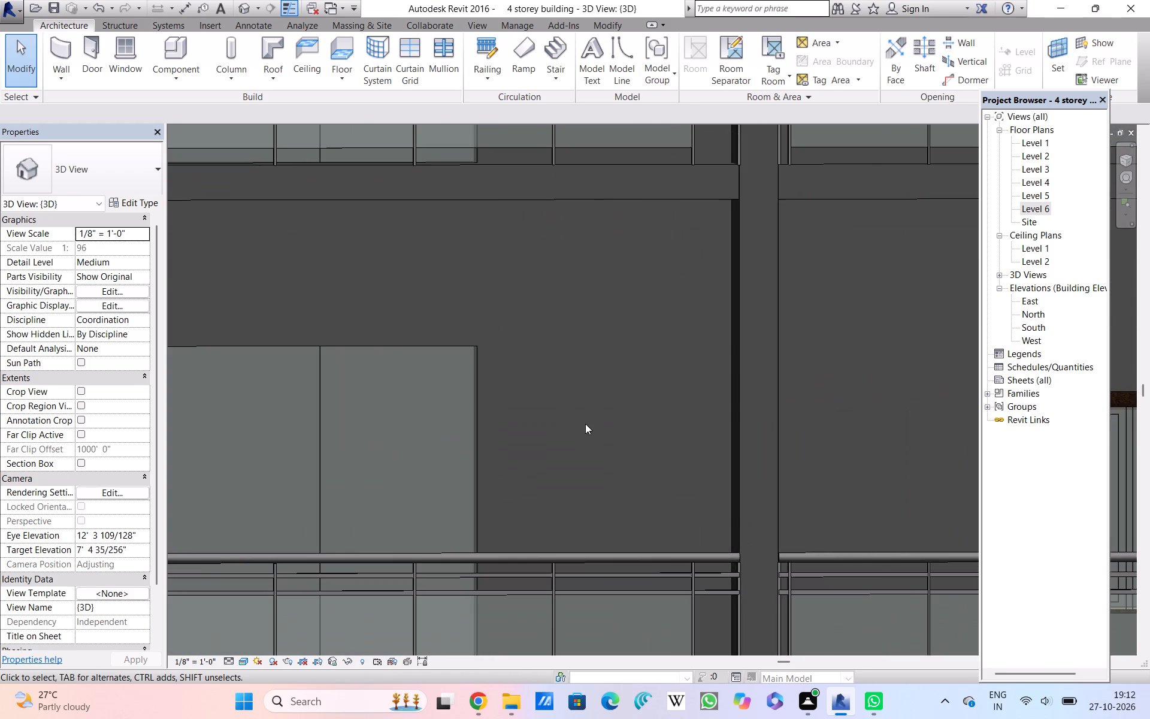
scroll(585, 424, "down", 2)
scroll(585, 424, "up", 8)
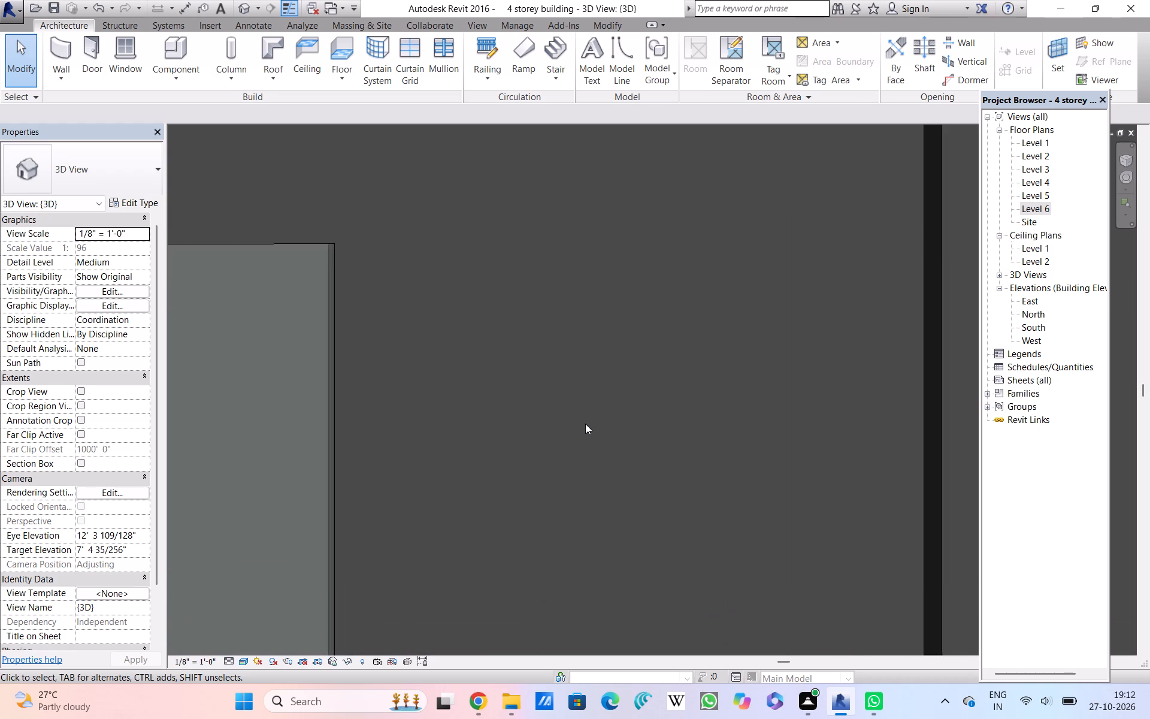
scroll(585, 424, "up", 6)
scroll(585, 424, "down", 5)
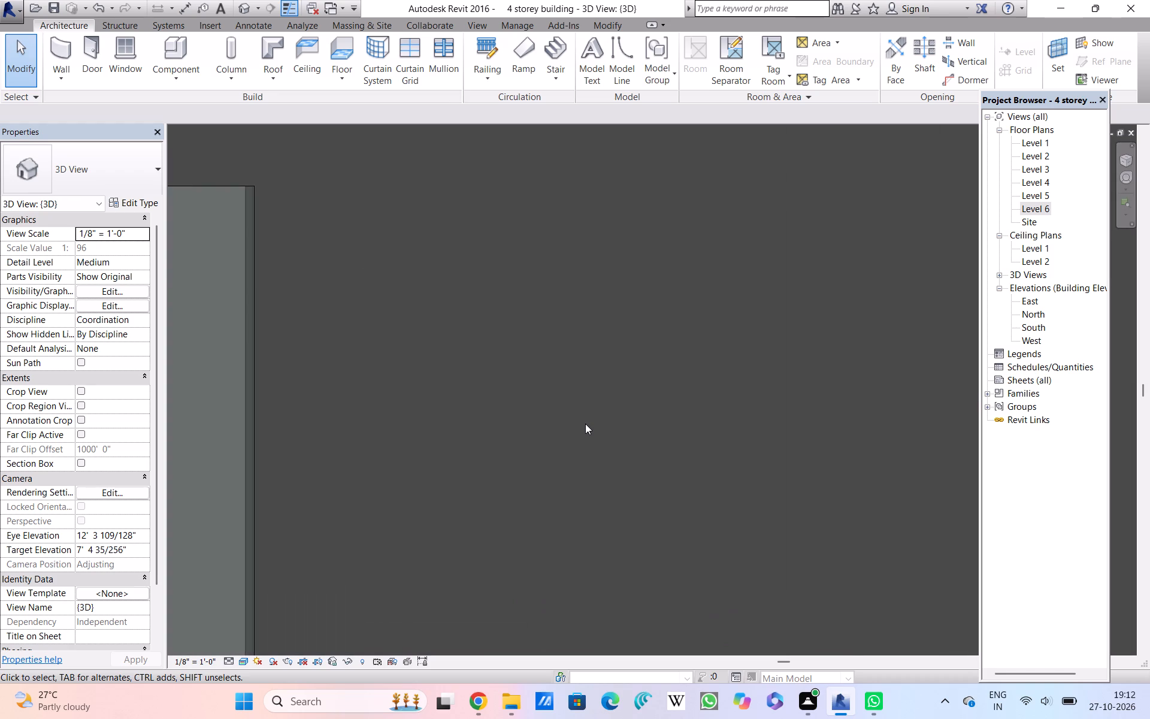
scroll(585, 424, "down", 9)
middle_click_drag(585, 424, 652, 439)
scroll(652, 439, "up", 4)
middle_click_drag(719, 412, 612, 422)
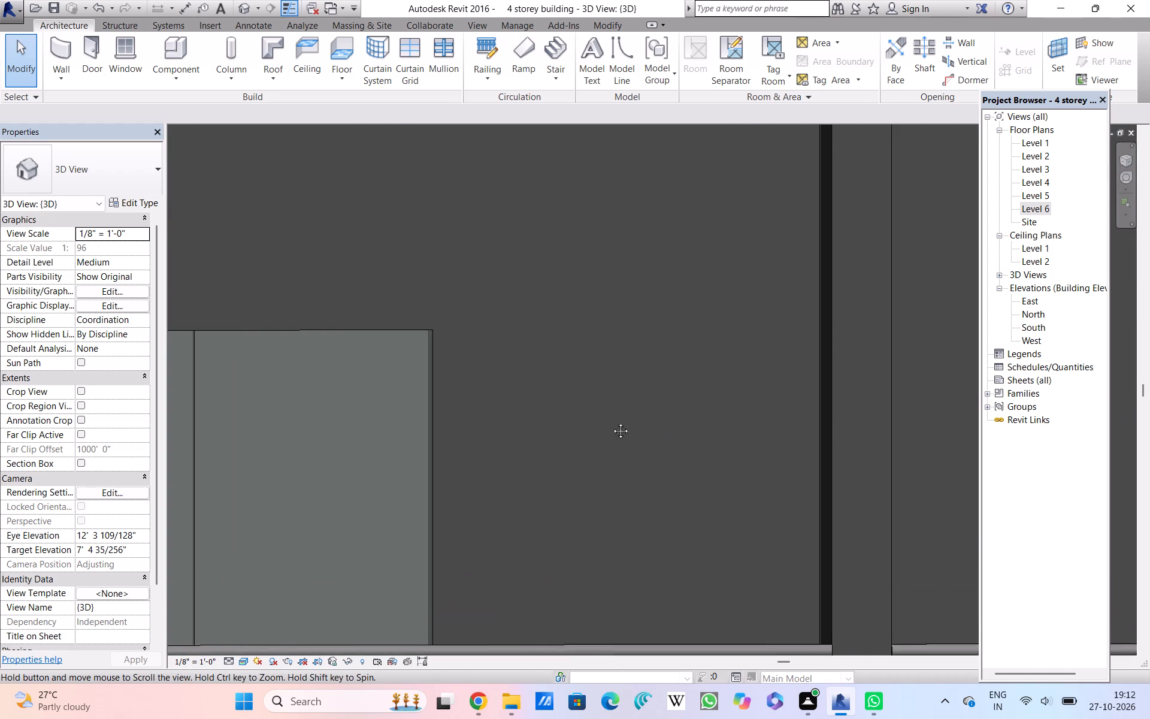
middle_click_drag(612, 422, 346, 401)
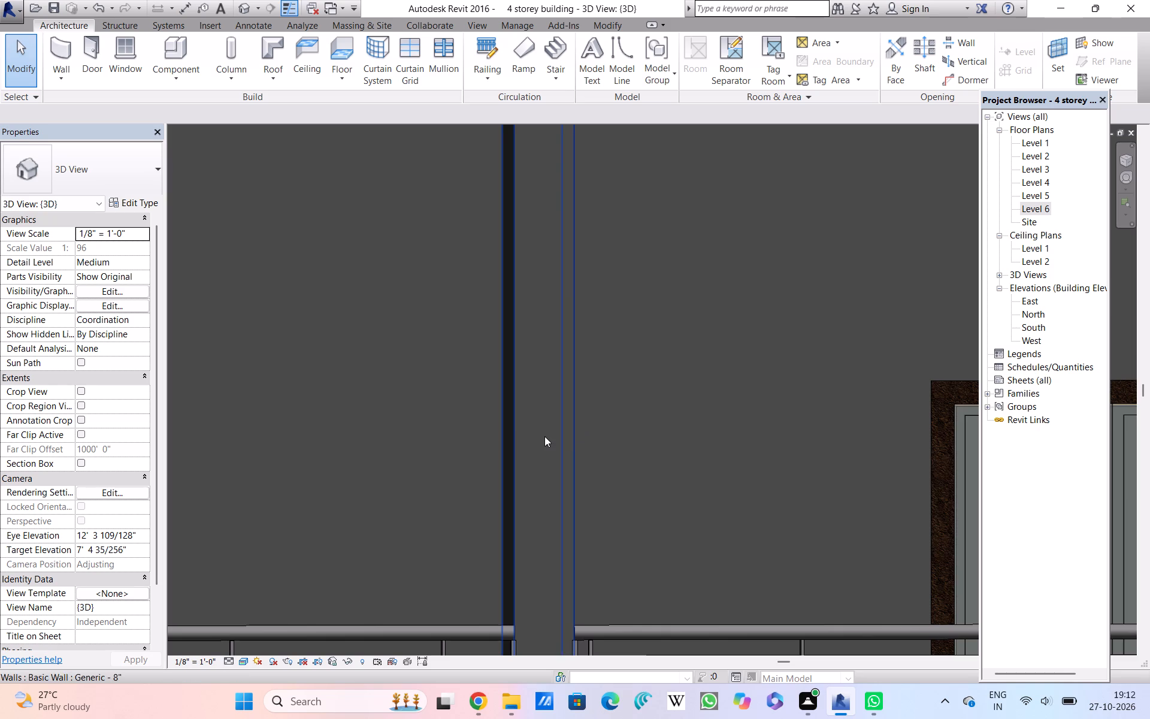
scroll(544, 436, "up", 11)
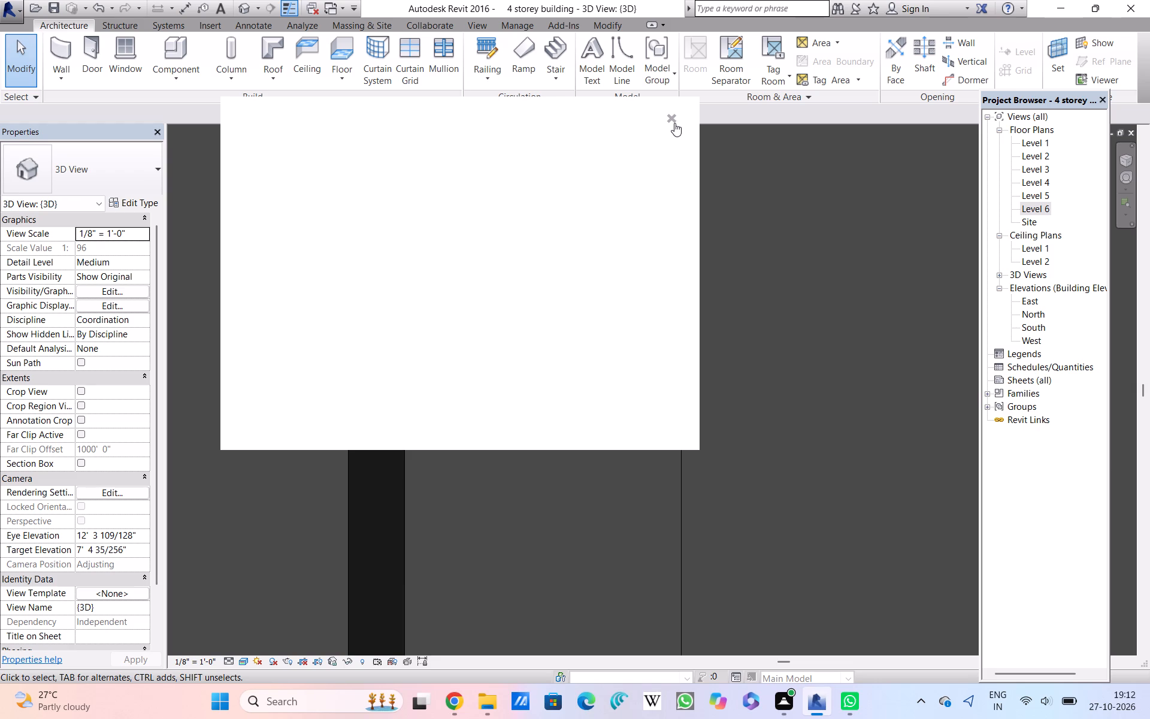
Close the blank notification window that covers the 3D view.
left_click(673, 116)
left_click(673, 116)
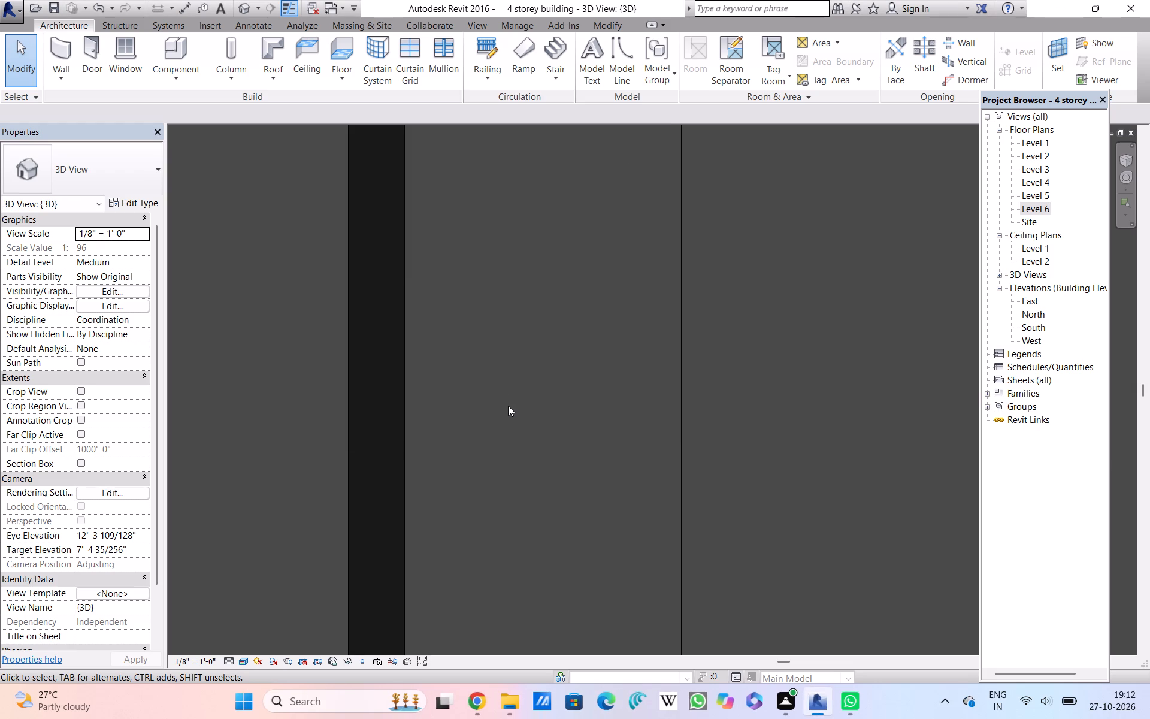
Examine the column between the two balconies, from the handrail ends up to the slab edge above.
scroll(509, 410, "up", 4)
scroll(509, 410, "down", 14)
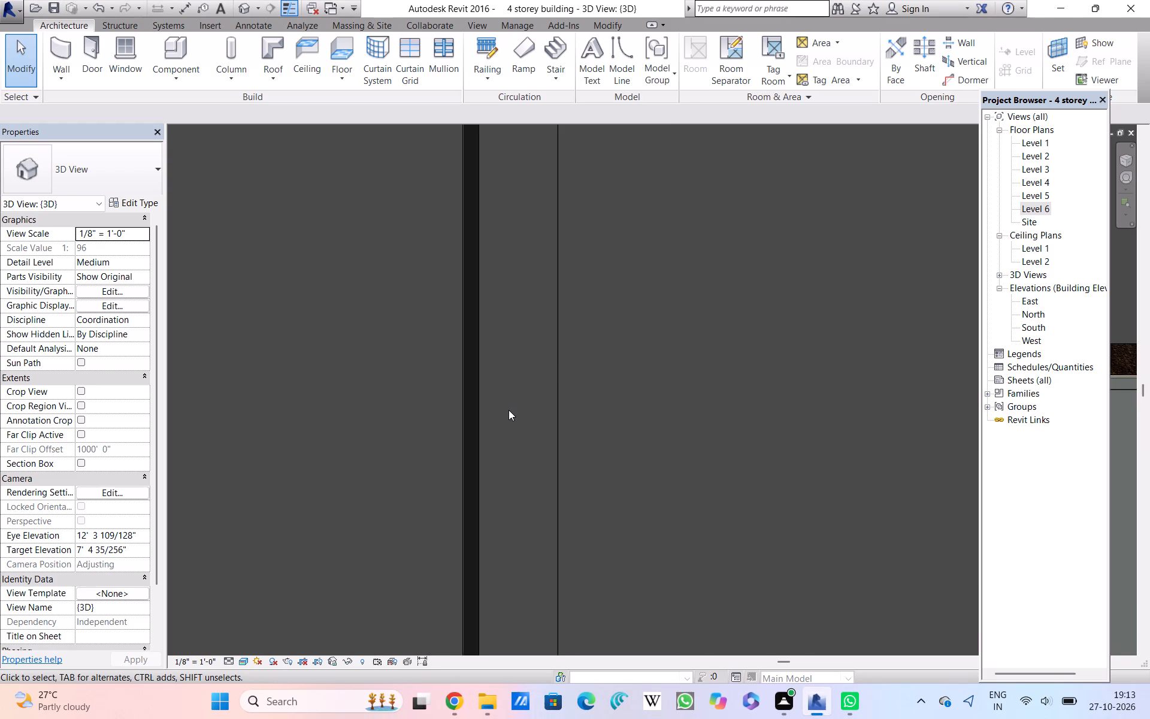
scroll(509, 410, "down", 3)
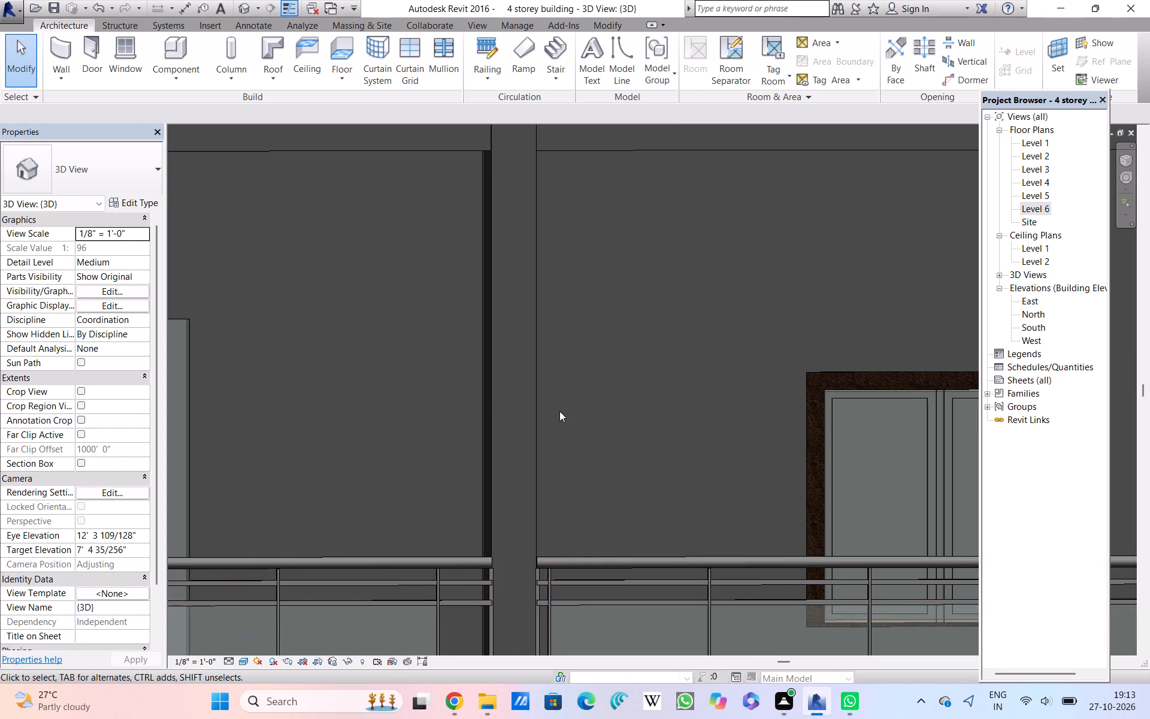
scroll(559, 411, "up", 2)
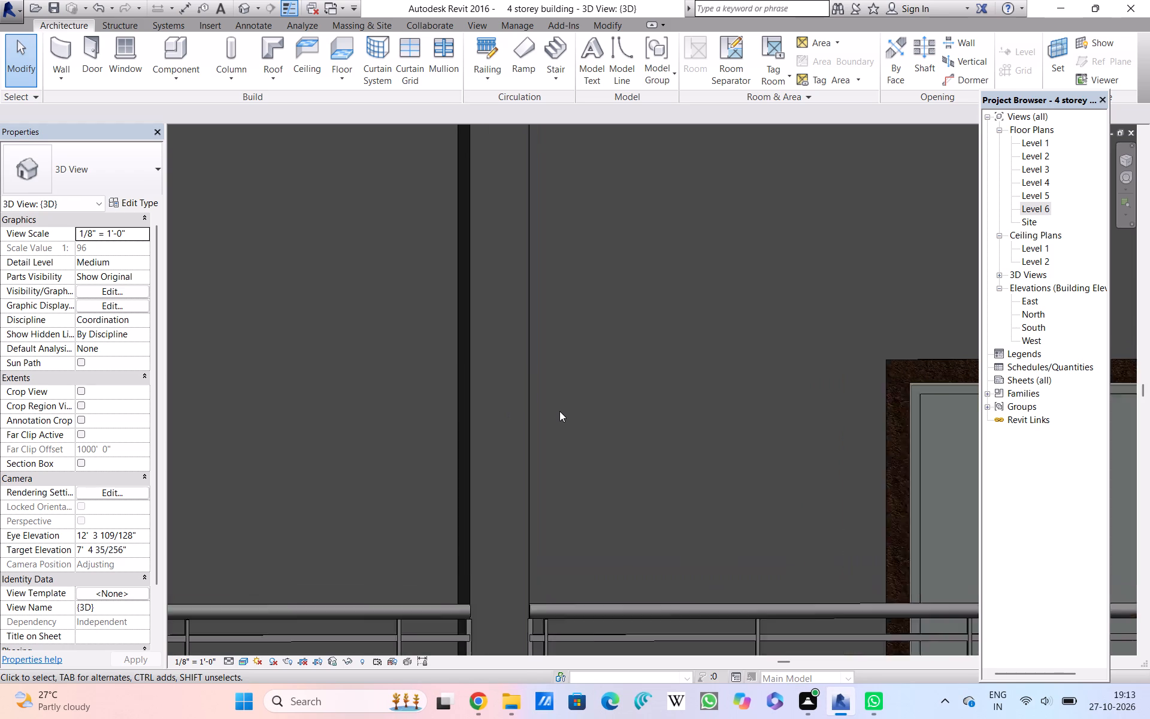
scroll(559, 411, "up", 2)
scroll(559, 411, "down", 3)
middle_click_drag(559, 411, 615, 485)
scroll(559, 411, "down", 1)
scroll(615, 485, "up", 3)
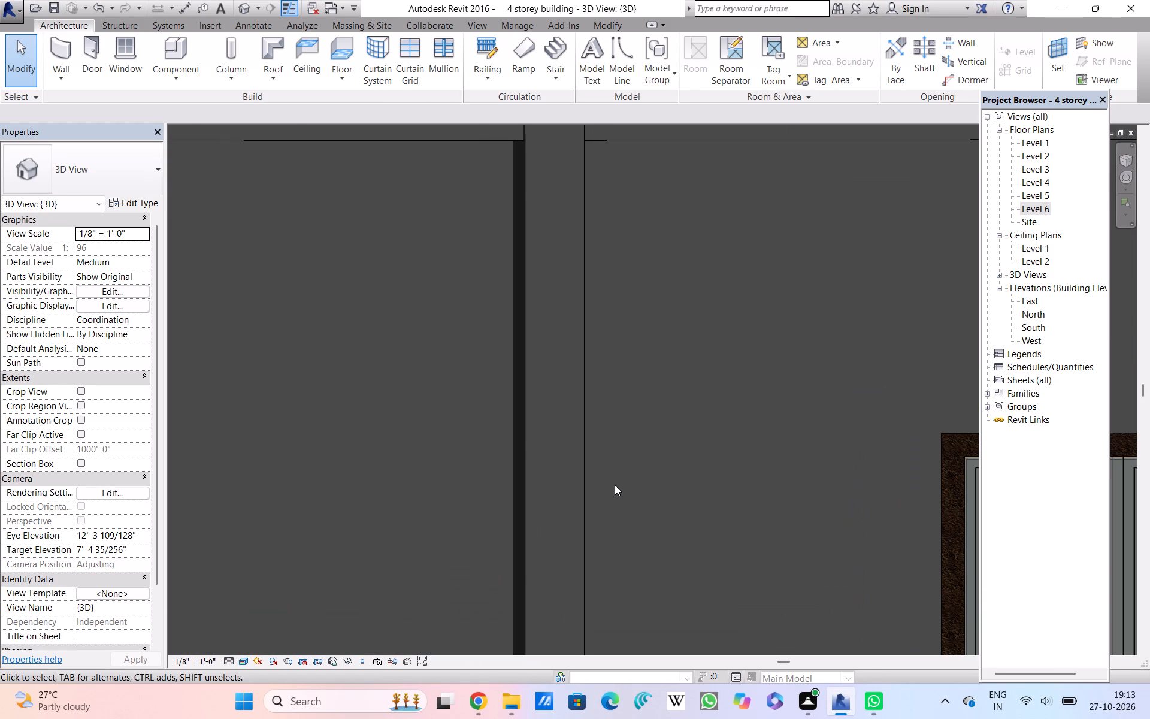
scroll(615, 485, "down", 3)
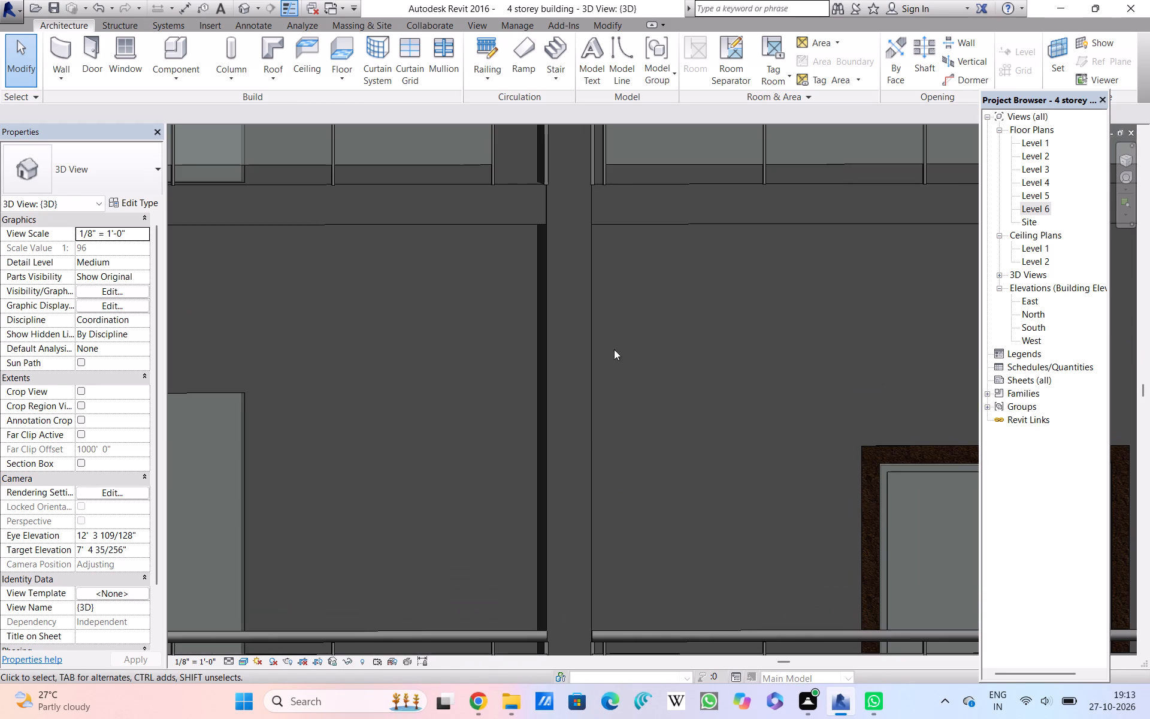
scroll(627, 324, "up", 4)
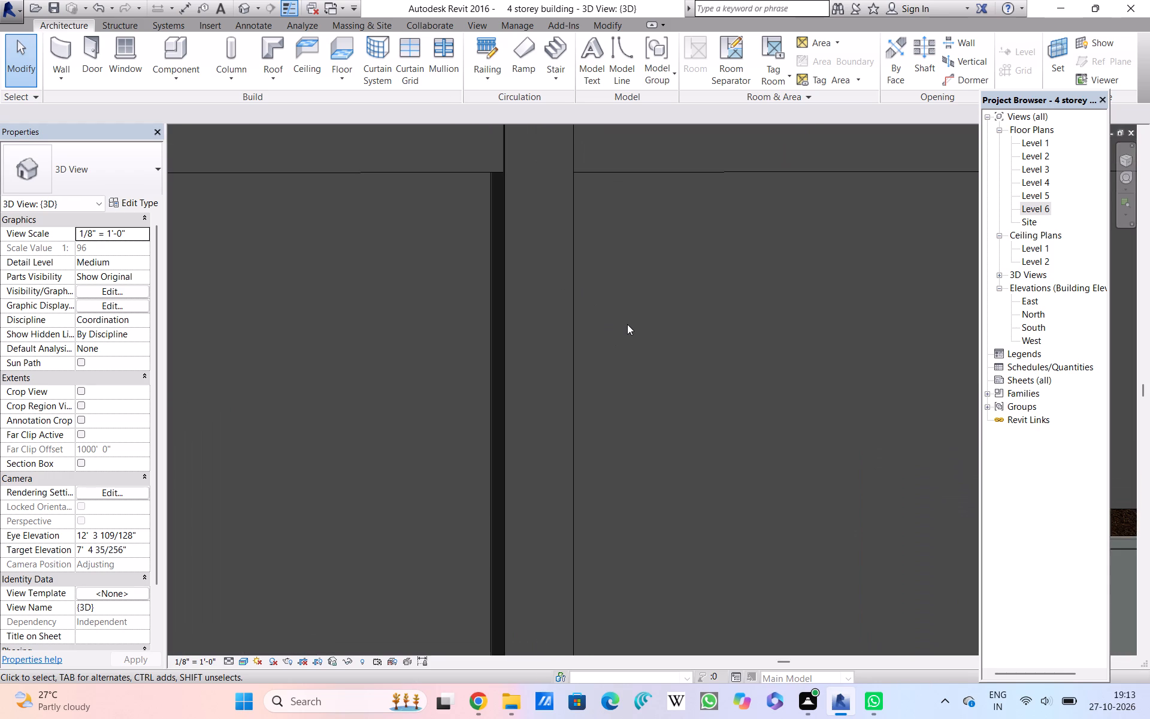
Examine the railings, slab edges, glazed doors and framed windows on both sides of the column across two storeys.
scroll(627, 324, "down", 4)
middle_click_drag(627, 324, 553, 427)
scroll(627, 324, "down", 1)
scroll(553, 427, "up", 1)
scroll(553, 427, "down", 2)
middle_click_drag(553, 427, 622, 428)
middle_click_drag(623, 479, 623, 446)
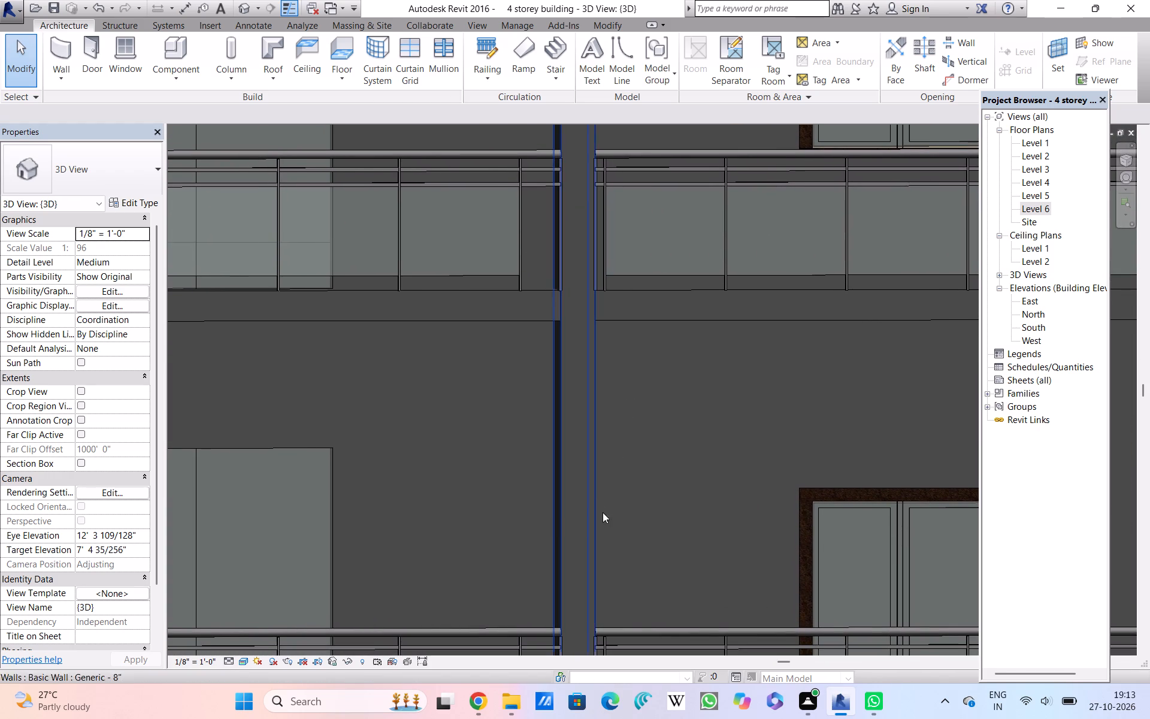
scroll(631, 527, "up", 5)
scroll(631, 527, "down", 7)
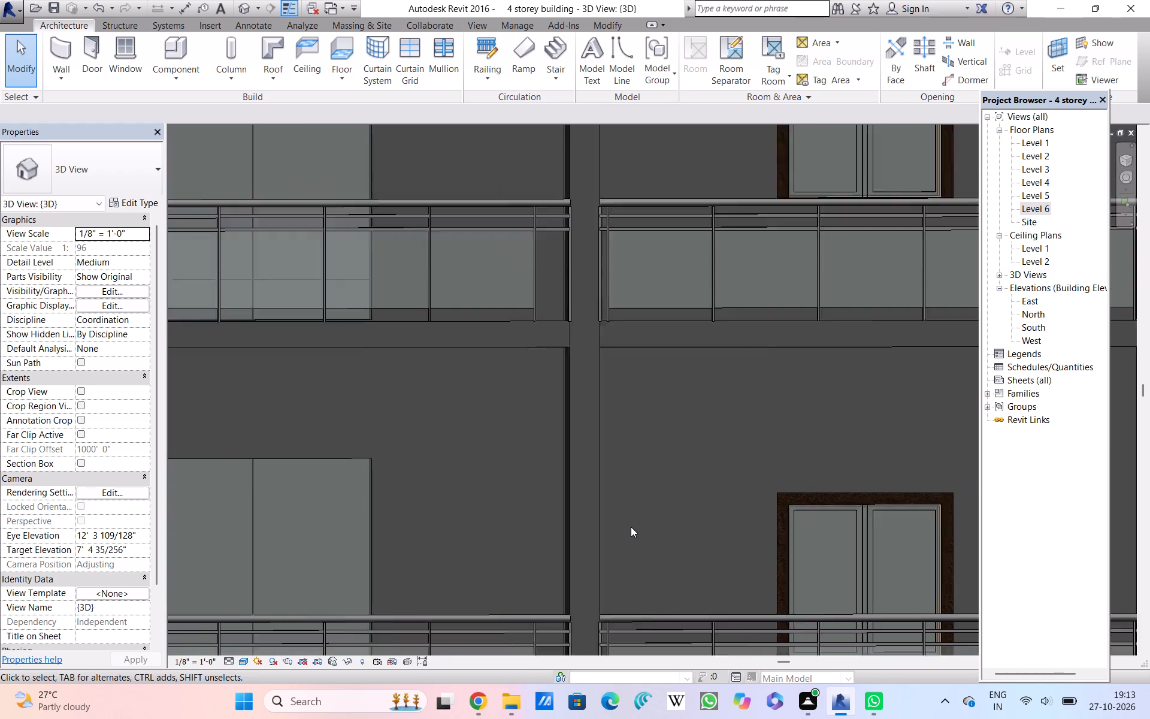
scroll(494, 499, "up", 1)
middle_click_drag(494, 499, 599, 513)
scroll(494, 499, "down", 1)
scroll(599, 513, "up", 1)
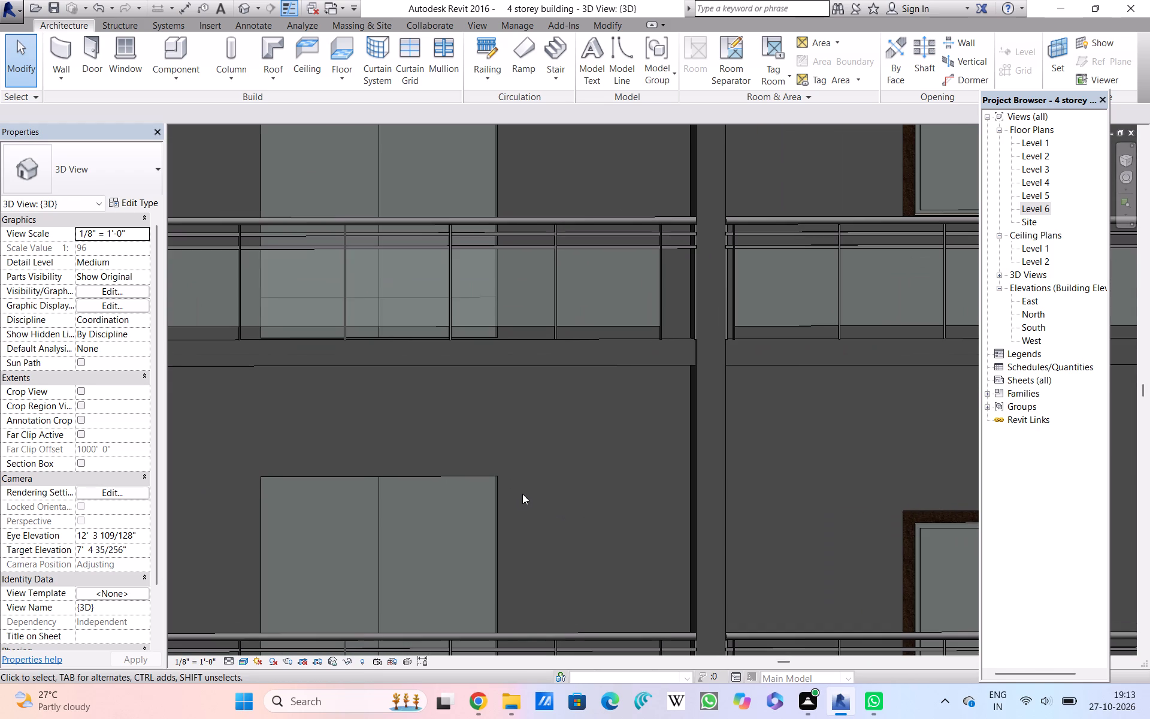
middle_click_drag(522, 494, 607, 505)
scroll(607, 505, "up", 5)
scroll(607, 505, "down", 5)
middle_click_drag(724, 504, 659, 438)
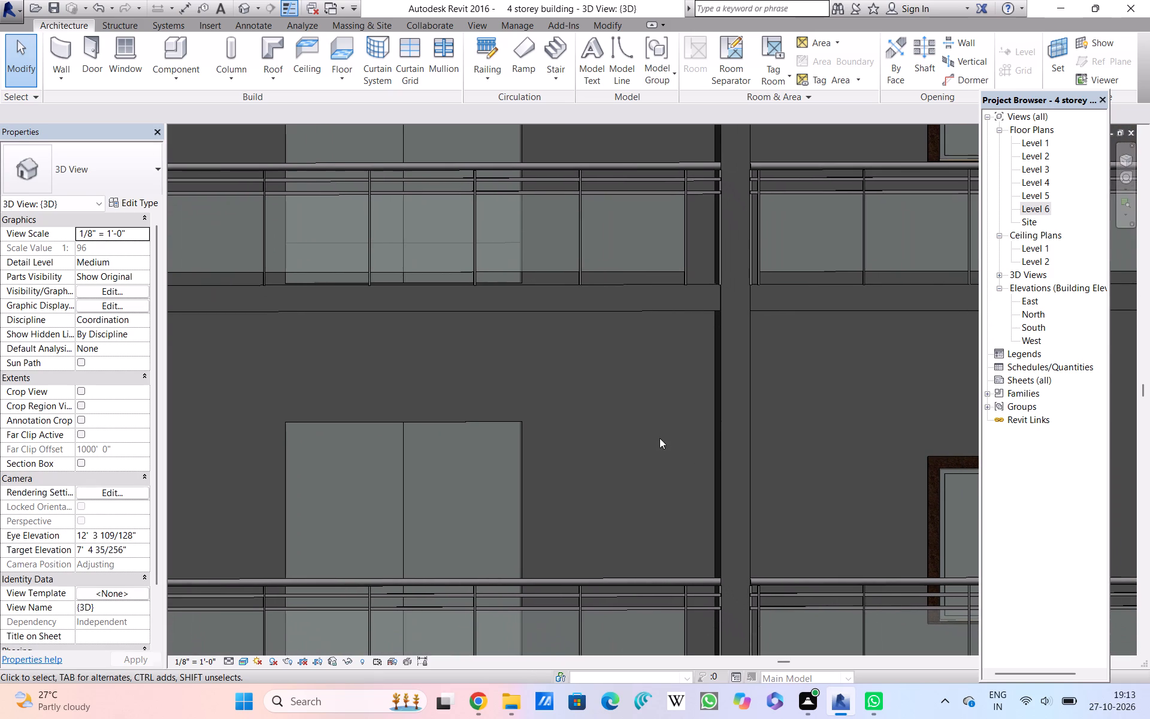
Examine the two-panel glazed door and the wall and slab edge around it up close.
scroll(628, 452, "up", 7)
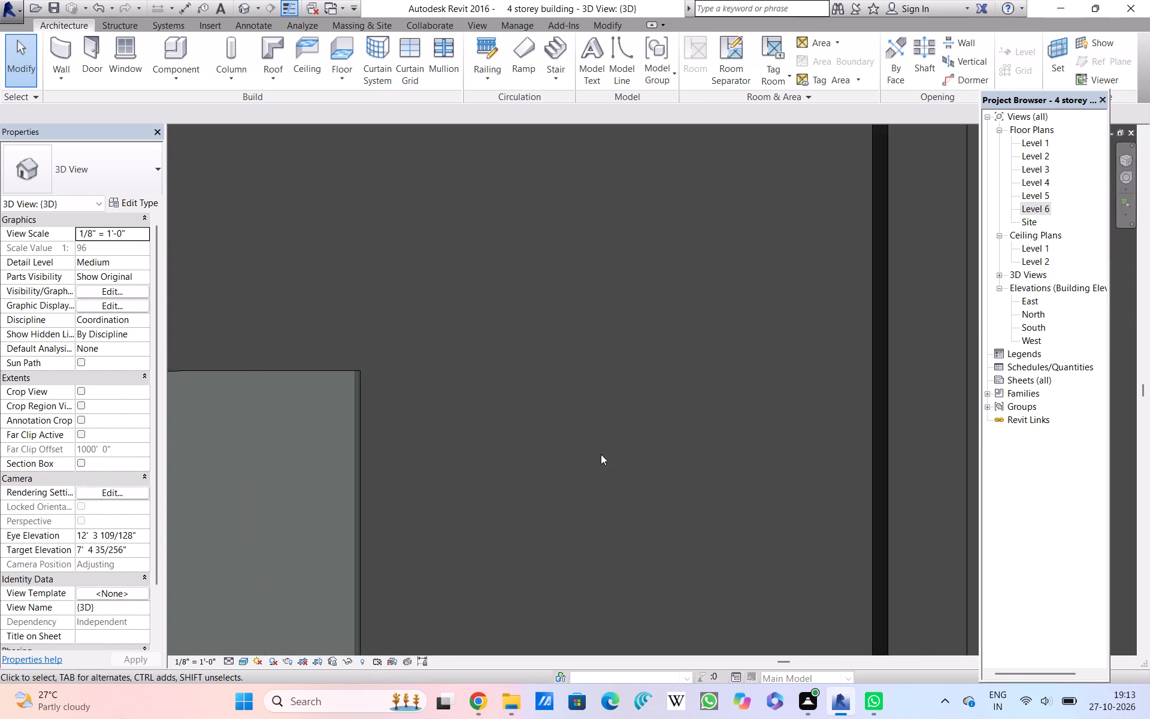
scroll(601, 454, "up", 1)
scroll(601, 454, "down", 3)
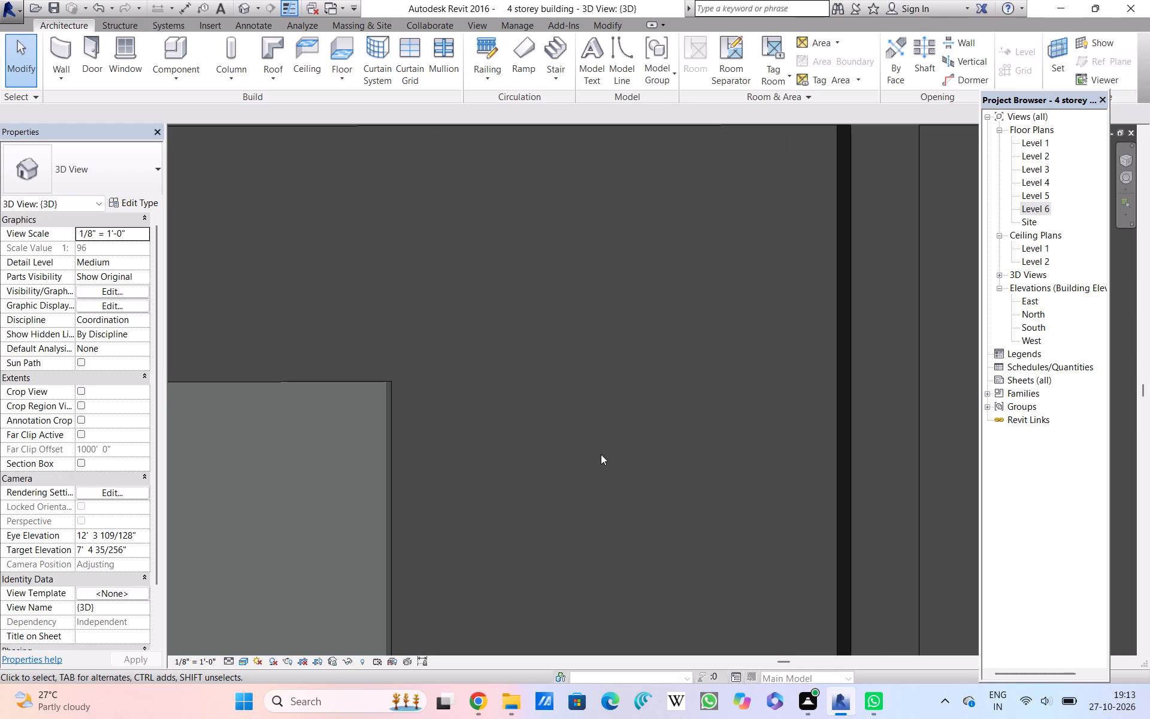
scroll(601, 454, "down", 3)
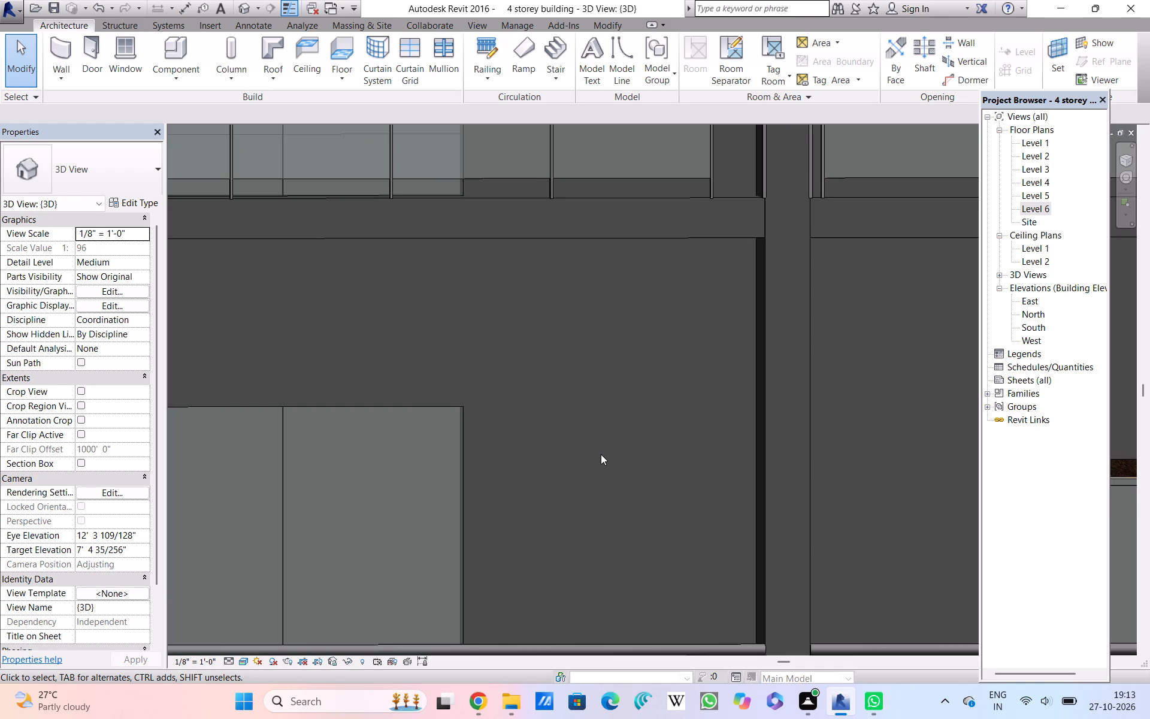
scroll(601, 454, "down", 2)
middle_click_drag(601, 454, 650, 483)
scroll(601, 454, "down", 1)
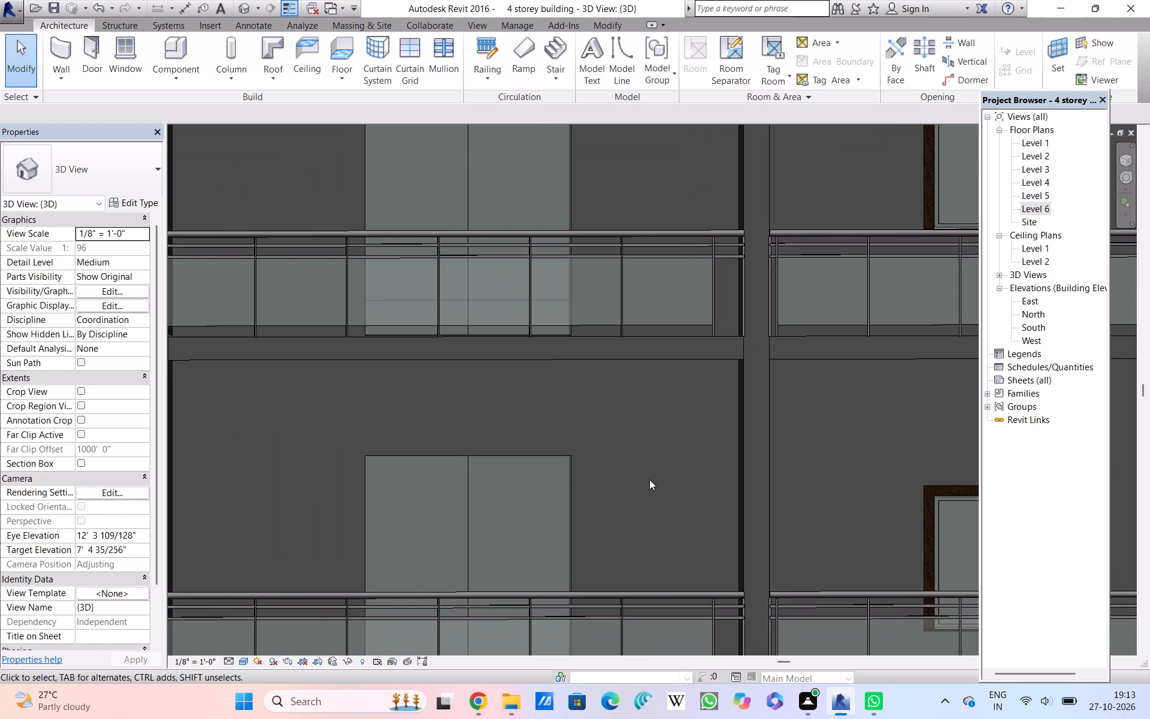
scroll(649, 479, "up", 3)
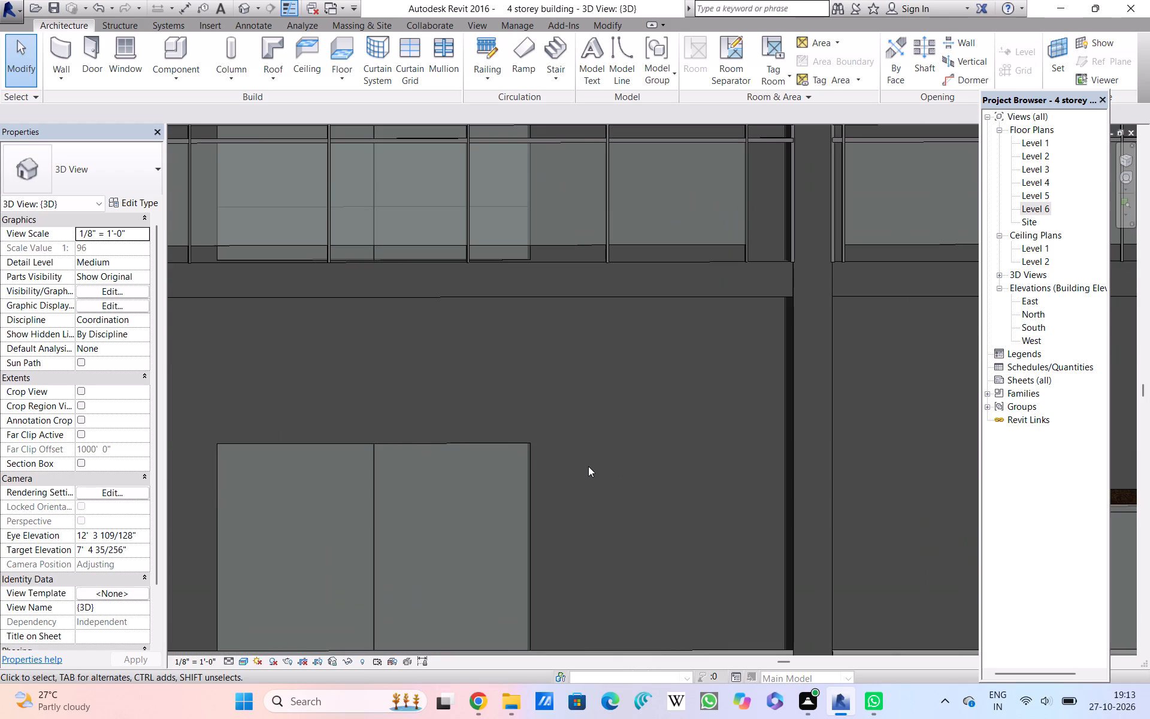
scroll(588, 465, "up", 3)
scroll(588, 465, "down", 1)
middle_click_drag(588, 465, 670, 487)
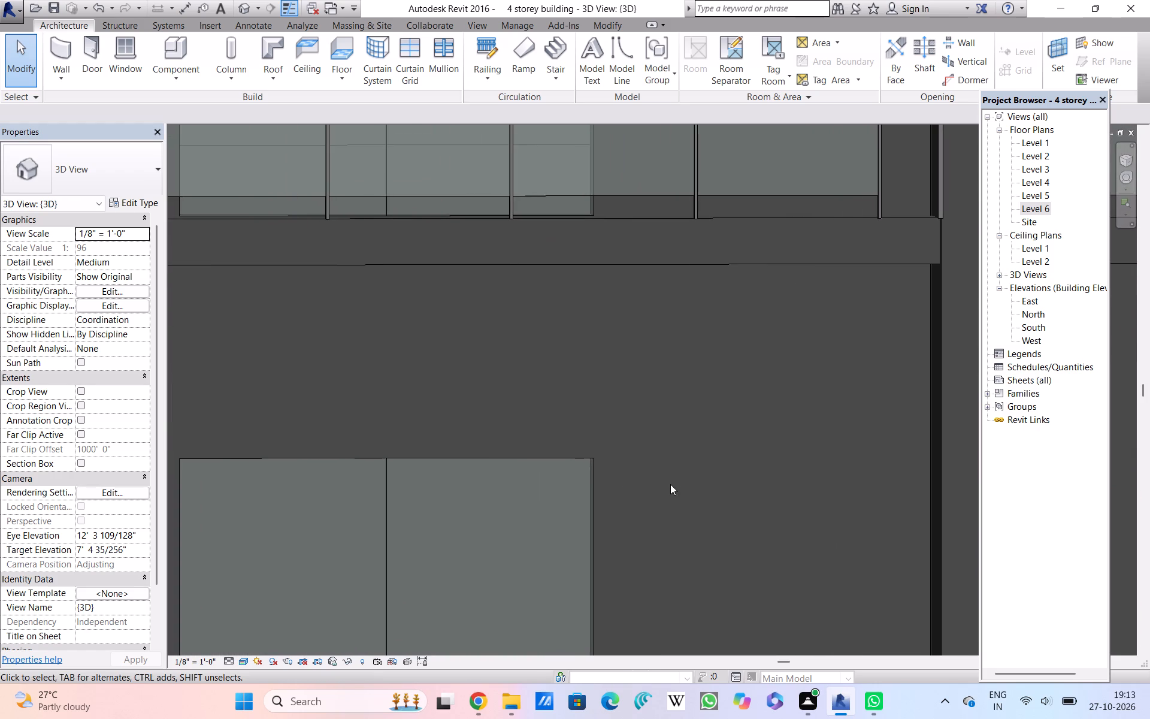
Review the facade's balcony stack from the roof parapet down, including the railings and framed windows.
scroll(668, 481, "down", 12)
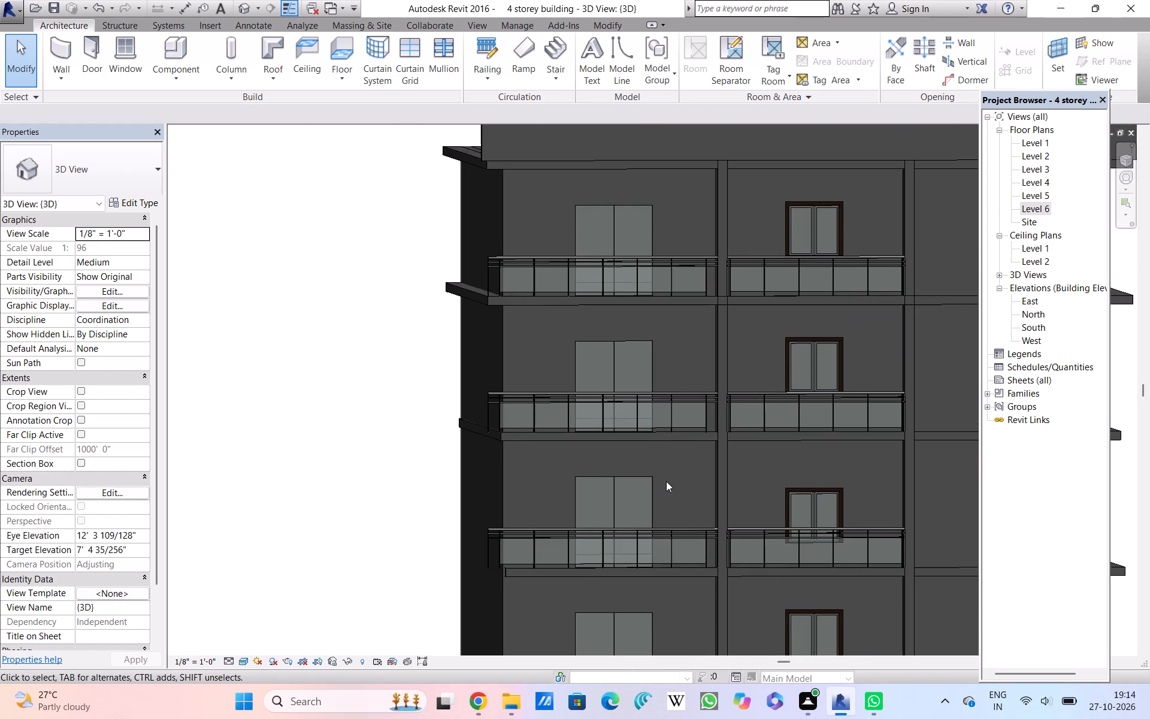
middle_click_drag(773, 485, 636, 492)
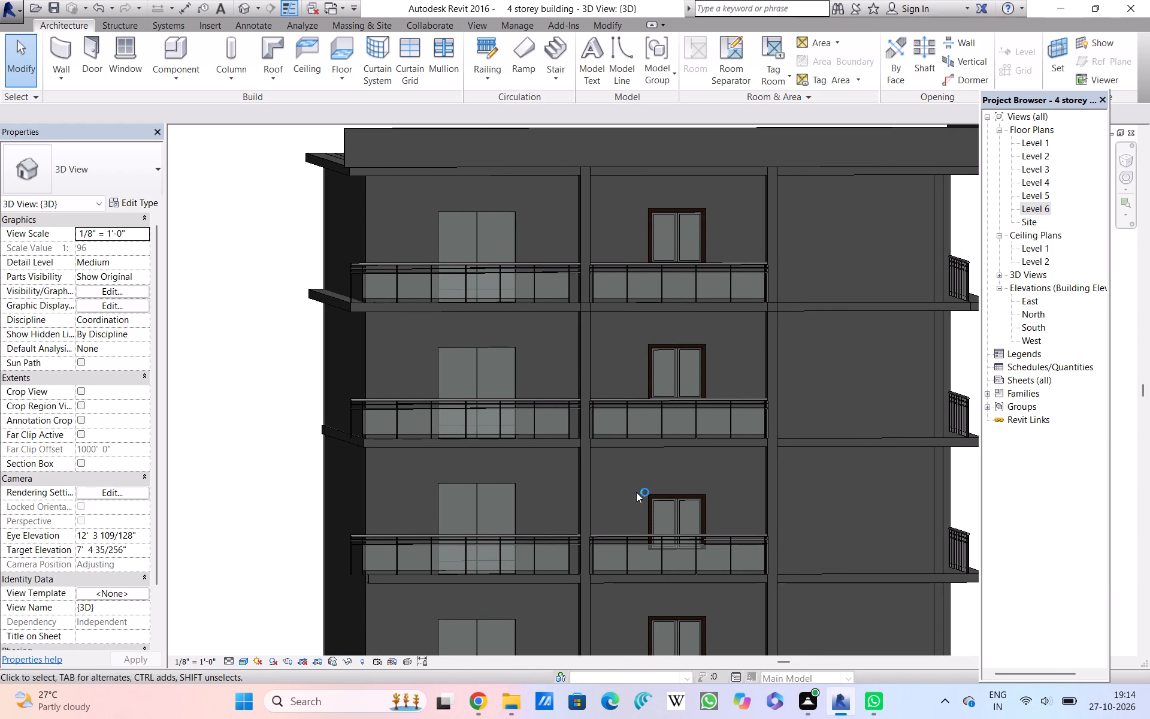
scroll(622, 491, "up", 5)
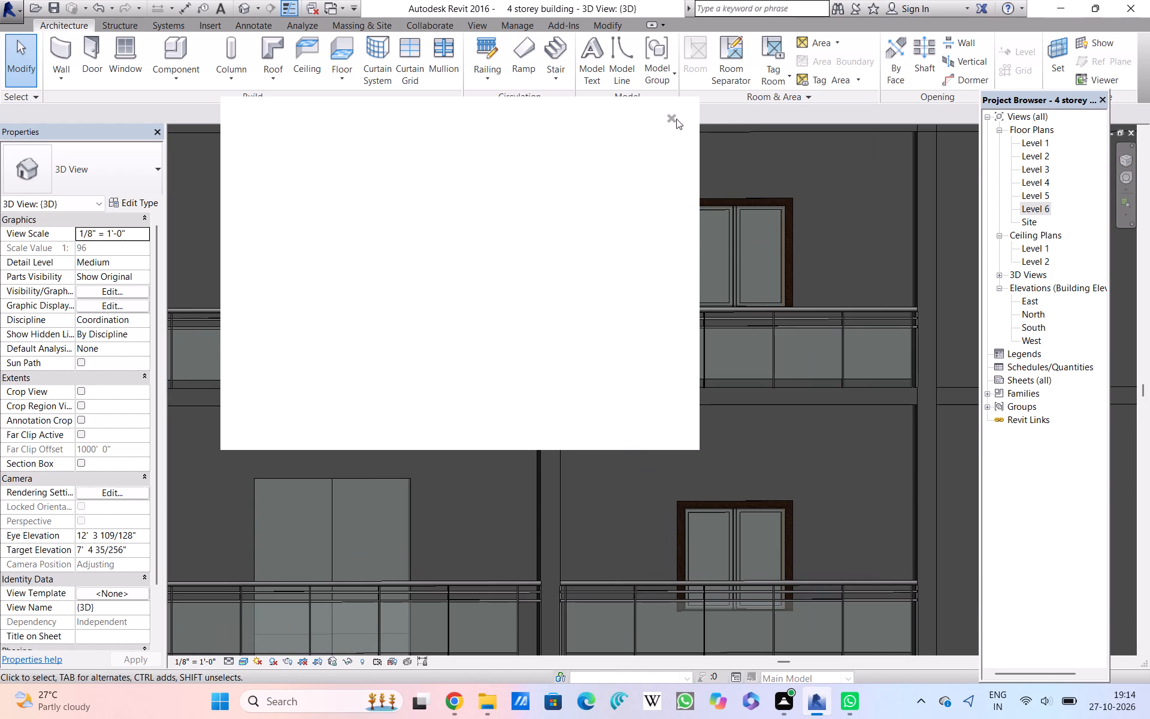
Close the blank notification window that covers the facade again.
triple_click(668, 115)
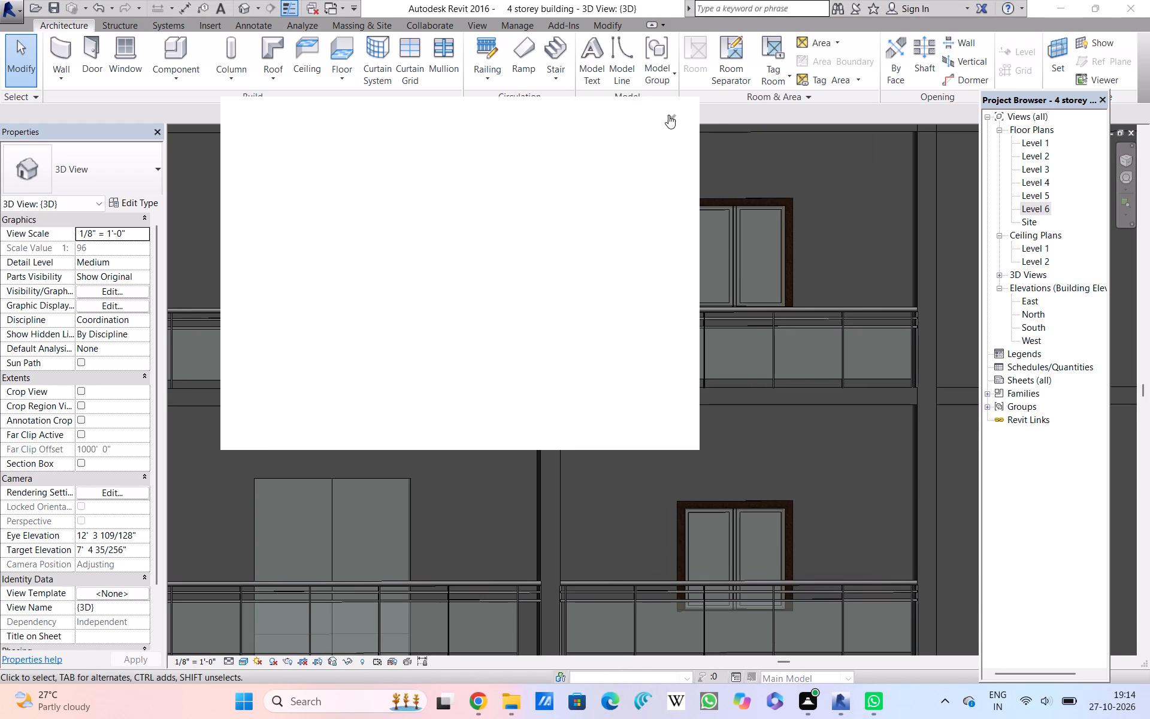
Examine the neighbouring balcony railings on either side of the column and the slab beneath them.
scroll(579, 449, "up", 5)
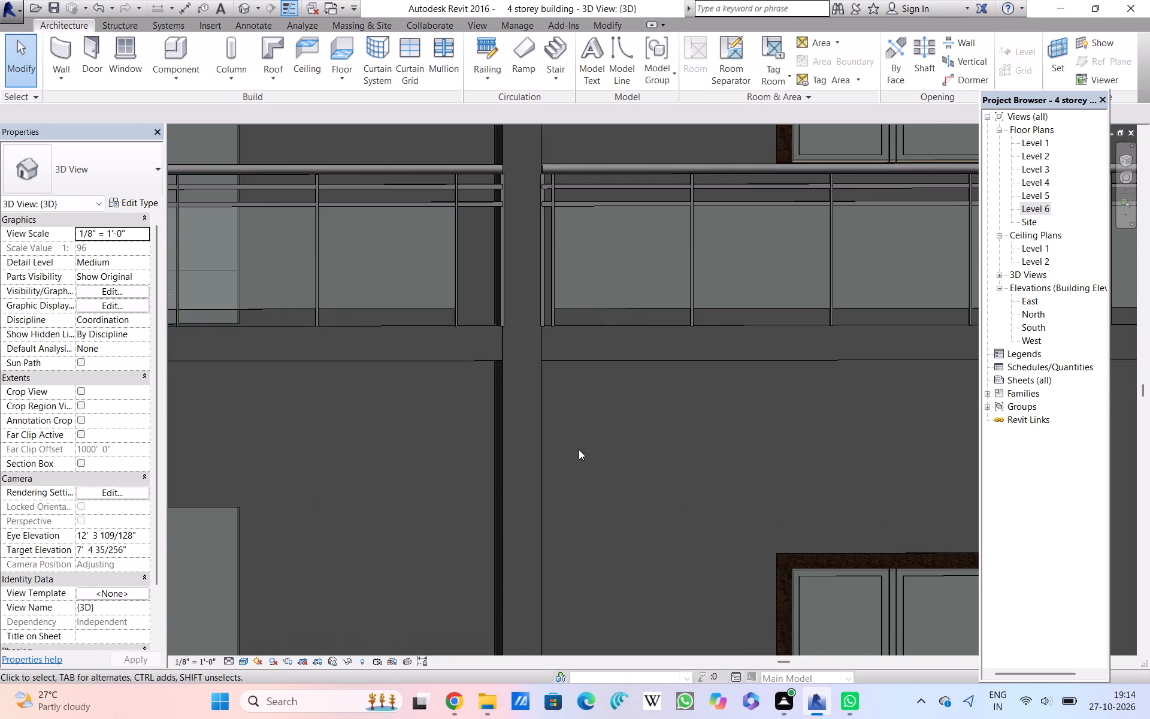
scroll(579, 449, "up", 4)
scroll(579, 449, "down", 10)
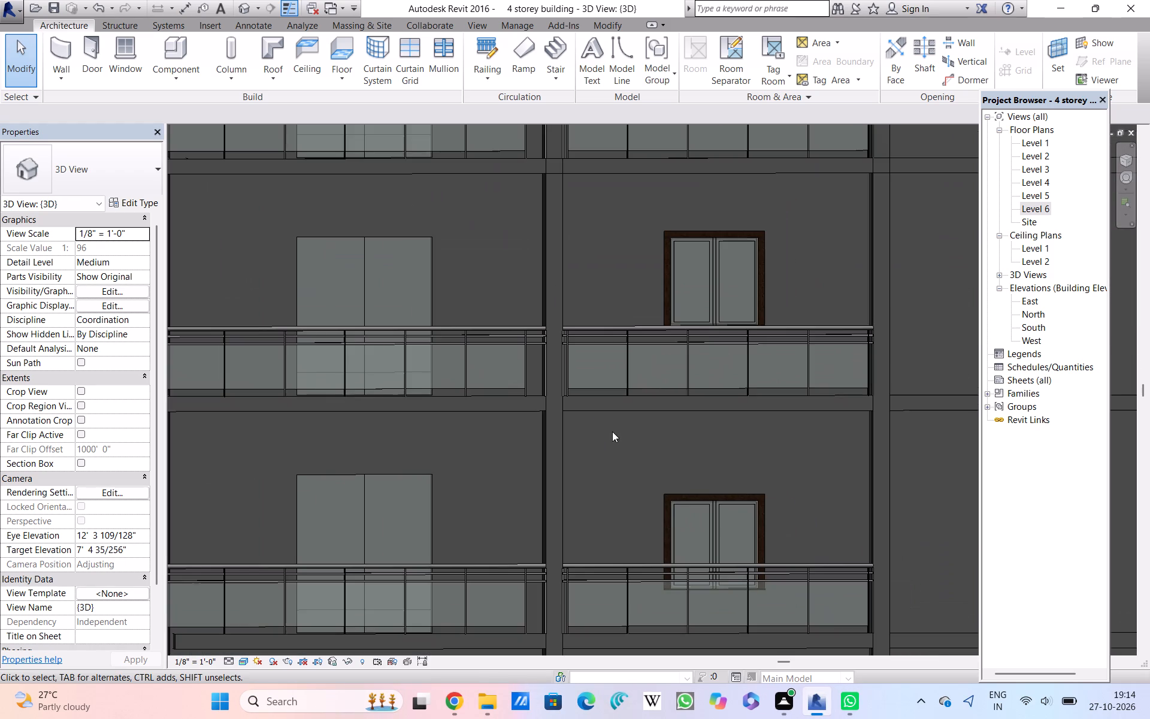
Examine the upper-floor balconies, with their railings, glazed doors and framed windows, and the column and slab between them.
middle_click_drag(615, 430, 603, 507)
scroll(615, 430, "down", 1)
middle_click_drag(587, 330, 597, 437)
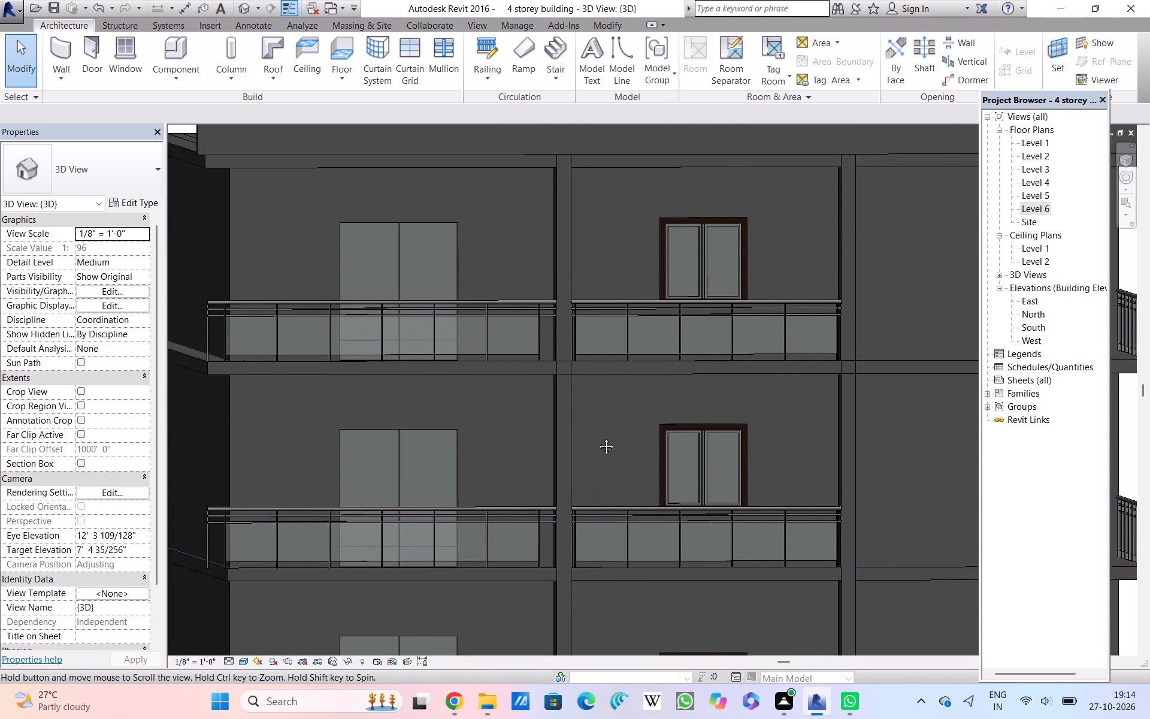
middle_click_drag(597, 437, 590, 465)
scroll(582, 464, "down", 2)
scroll(582, 464, "up", 4)
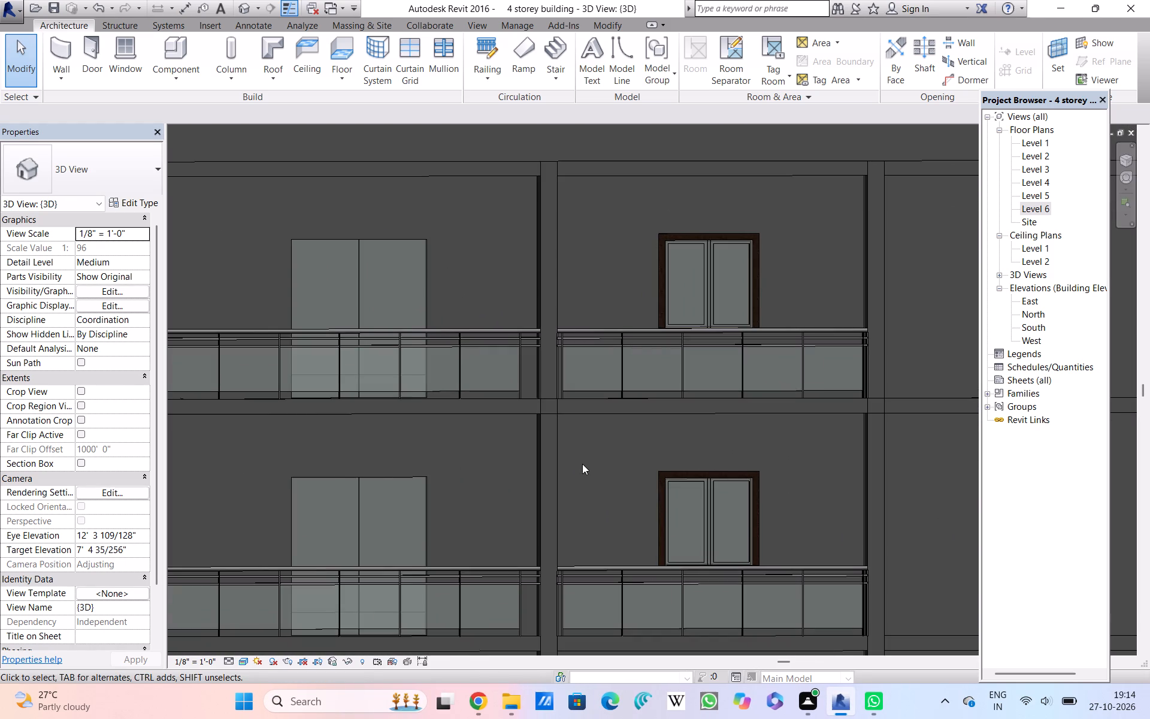
scroll(582, 464, "up", 10)
scroll(582, 464, "down", 2)
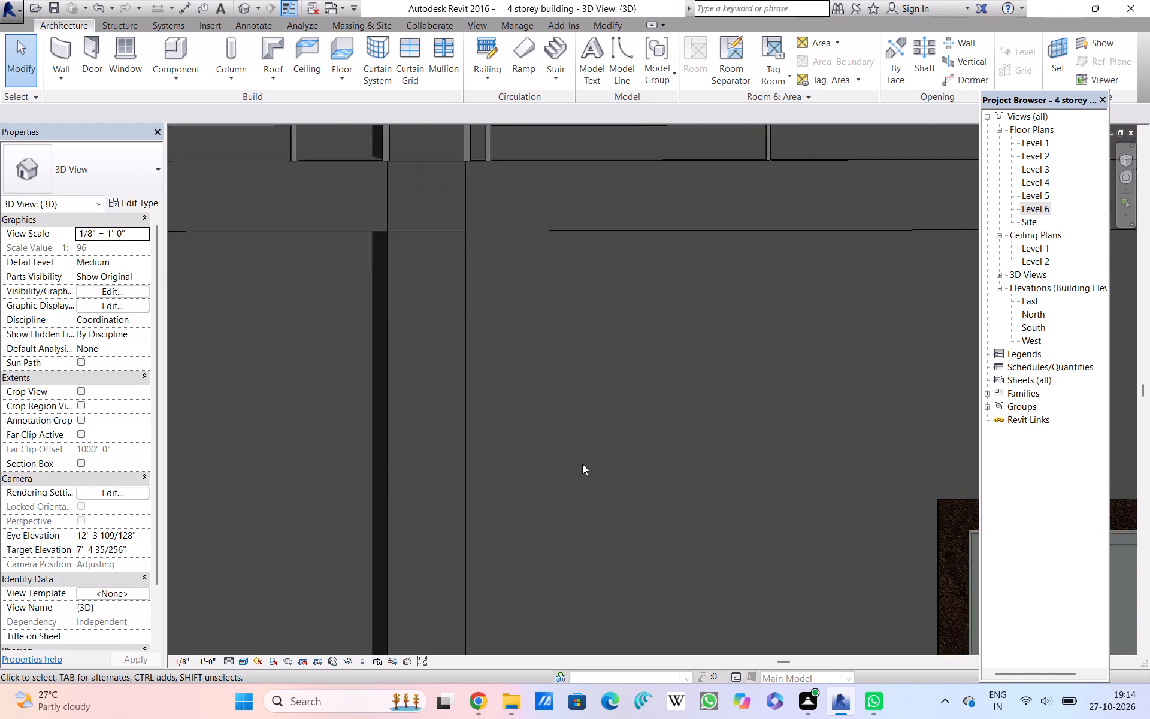
scroll(582, 464, "down", 11)
scroll(582, 464, "up", 3)
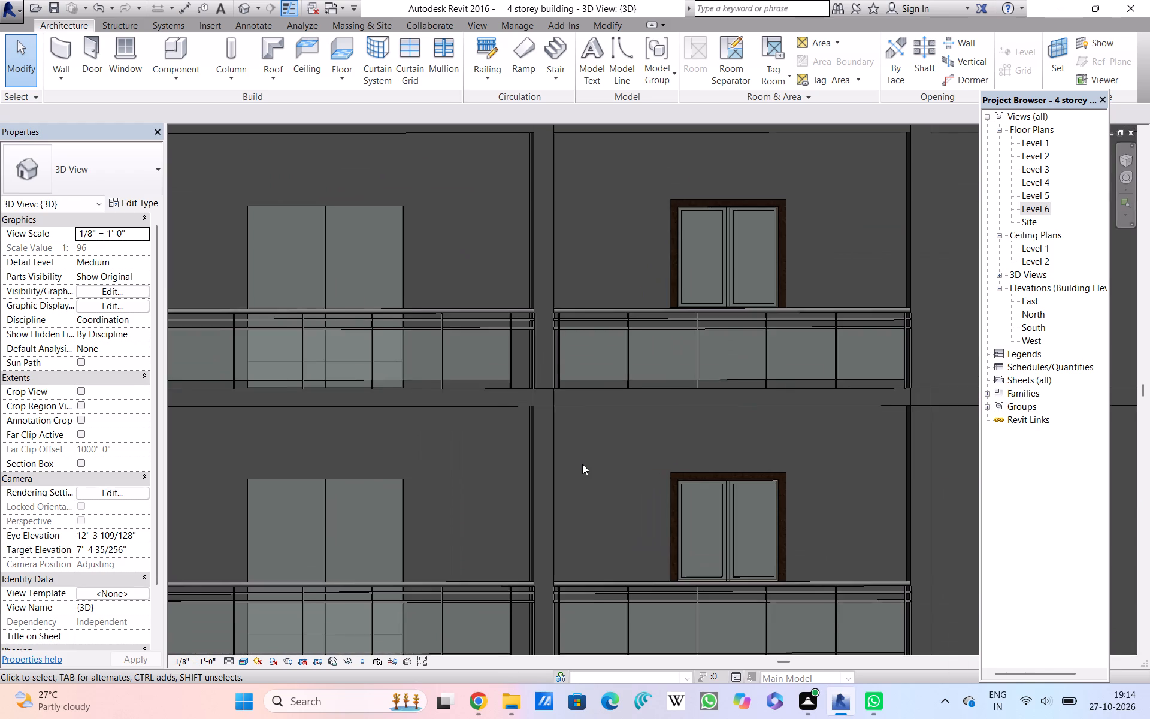
scroll(582, 464, "up", 2)
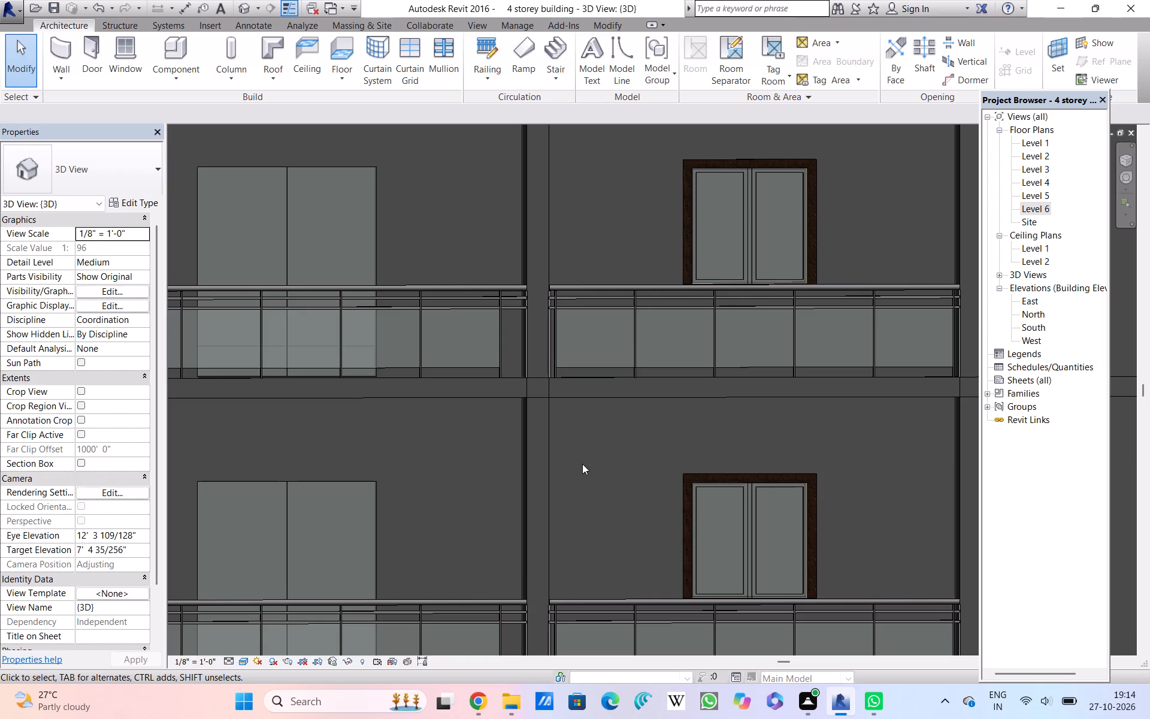
Review the upper facade as a whole, from the balcony bays to the blank end bay, side balconies and roof parapet.
scroll(582, 464, "down", 3)
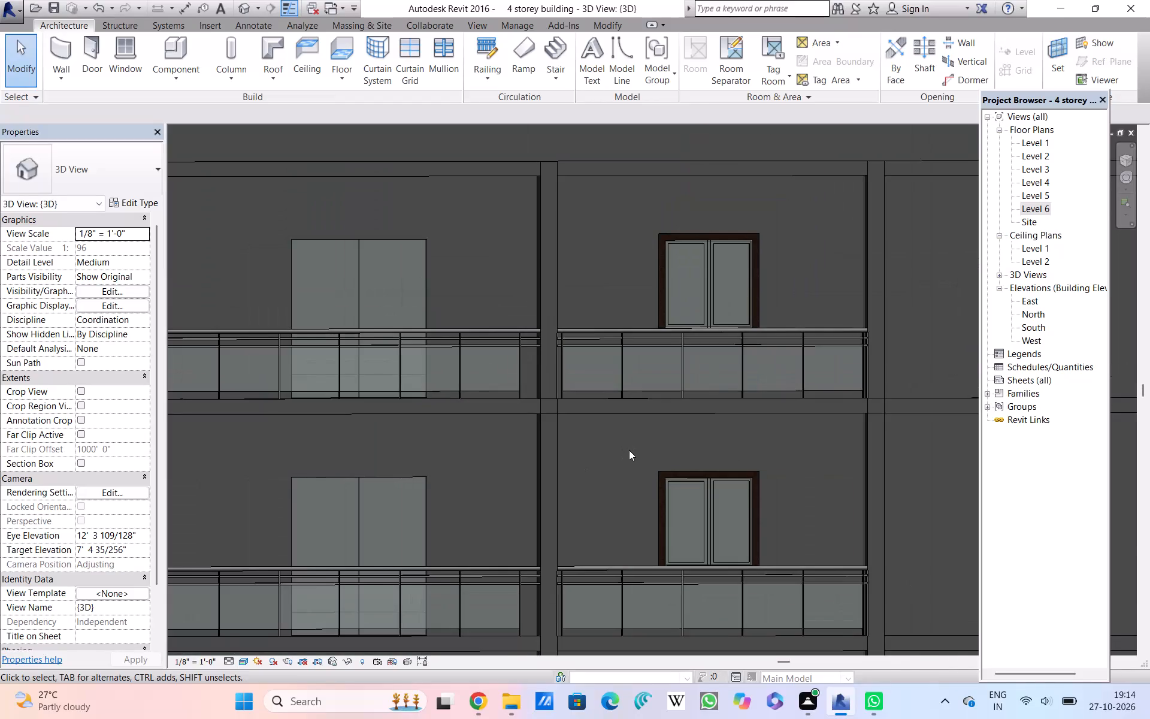
scroll(629, 450, "down", 2)
middle_click_drag(629, 450, 543, 451)
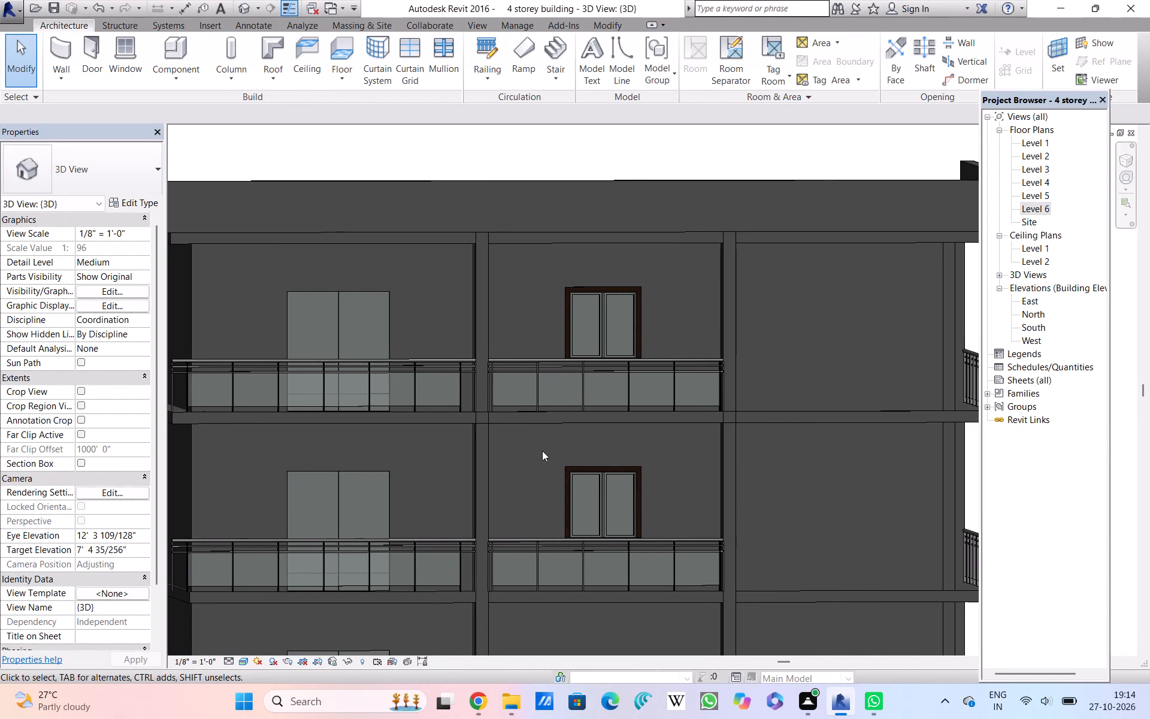
scroll(542, 451, "up", 3)
scroll(542, 451, "down", 3)
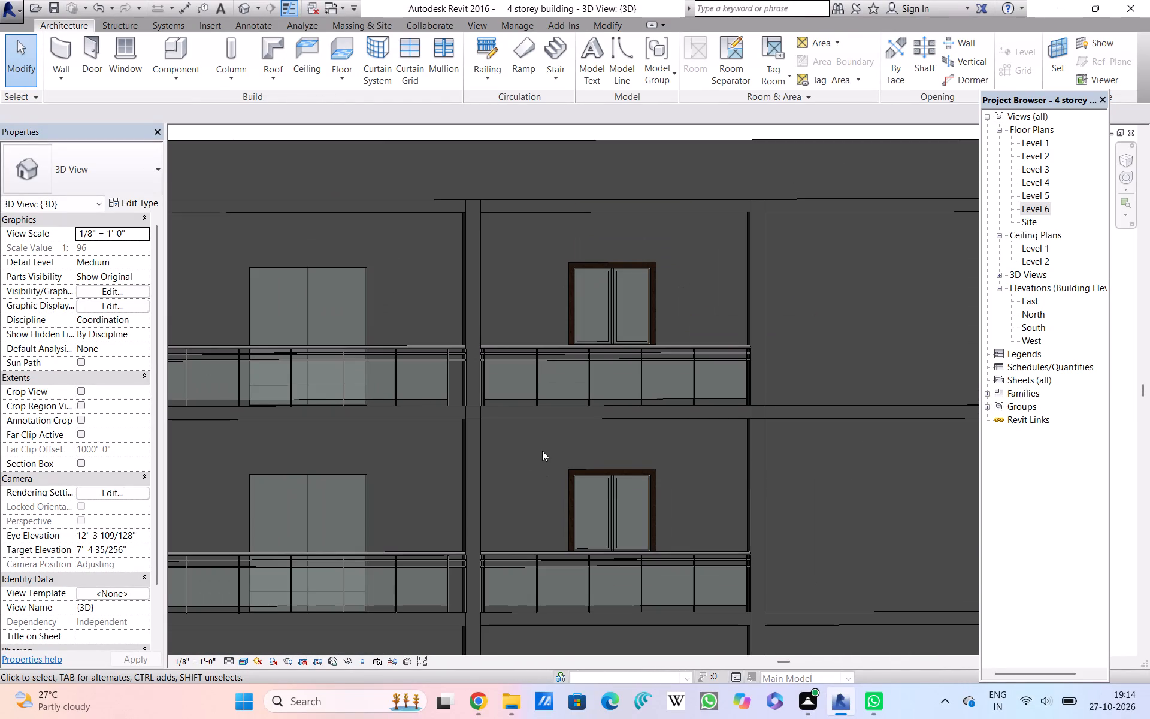
scroll(542, 451, "down", 1)
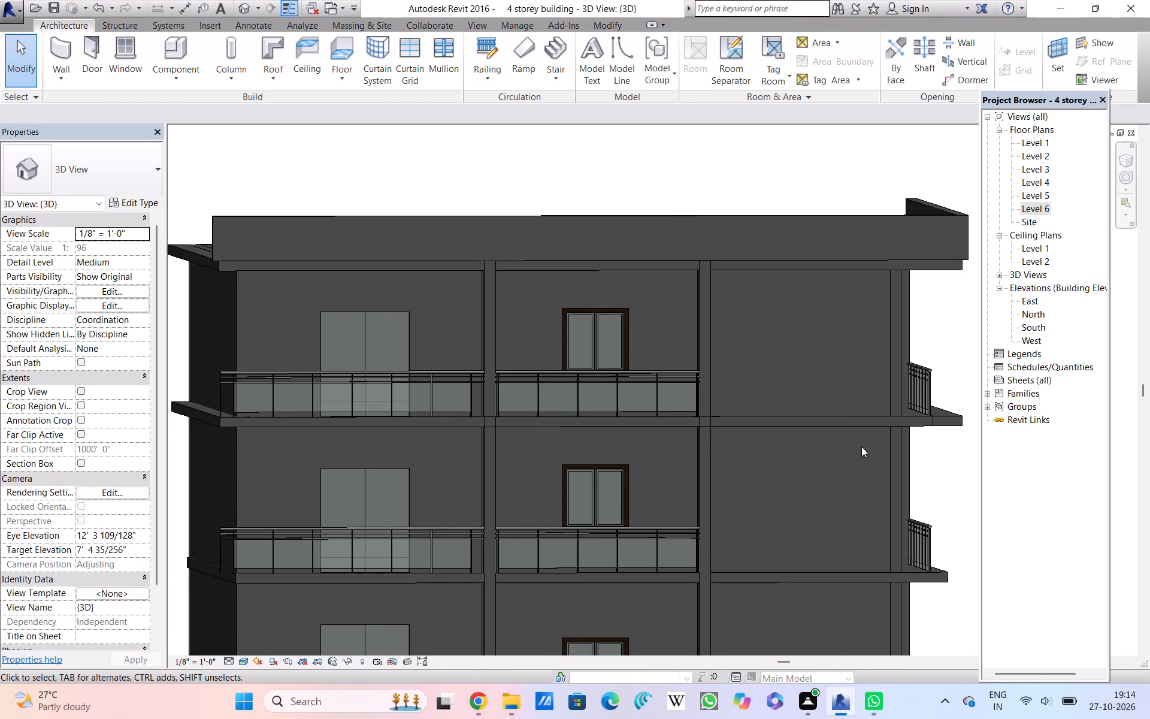
scroll(867, 449, "down", 1)
middle_click_drag(862, 451, 724, 475)
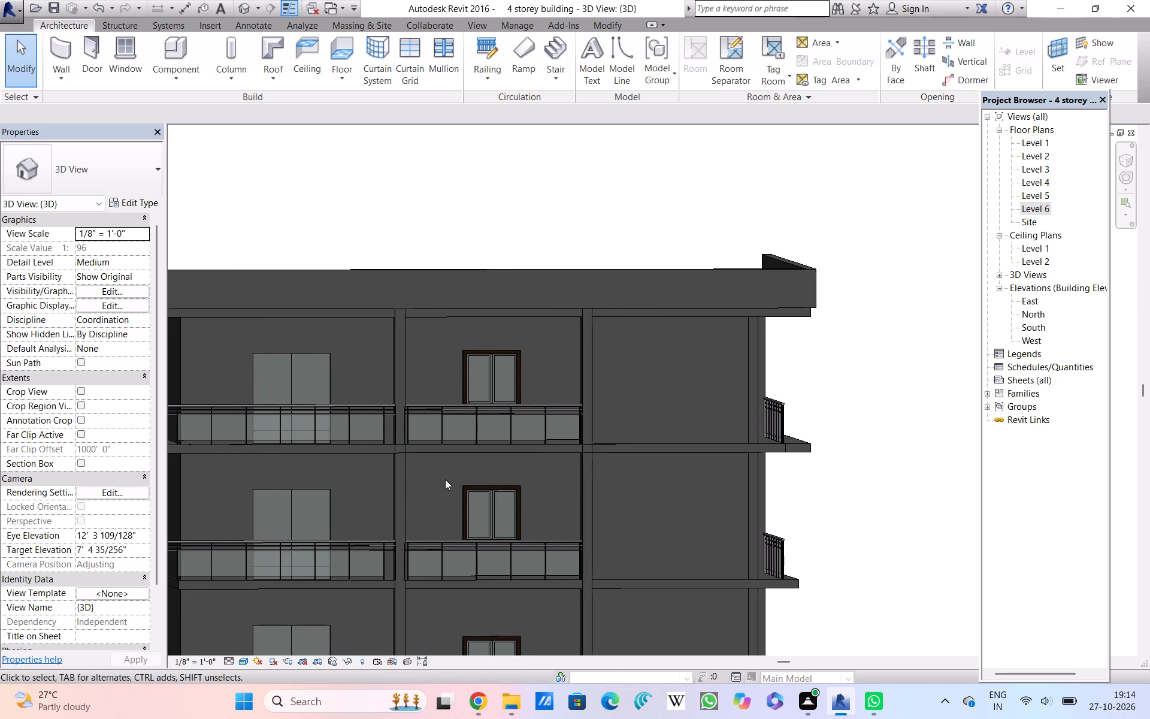
middle_click_drag(437, 478, 570, 484)
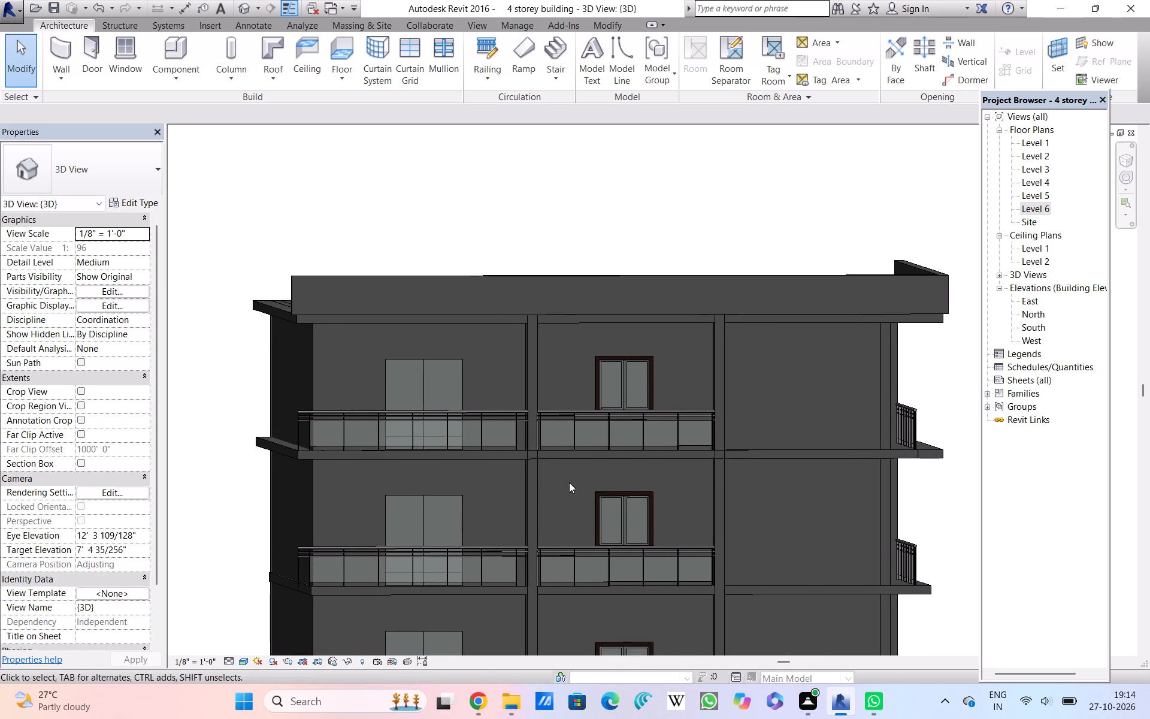
Examine the column between the glazed-door bay and the framed-window bay up close.
scroll(562, 483, "up", 6)
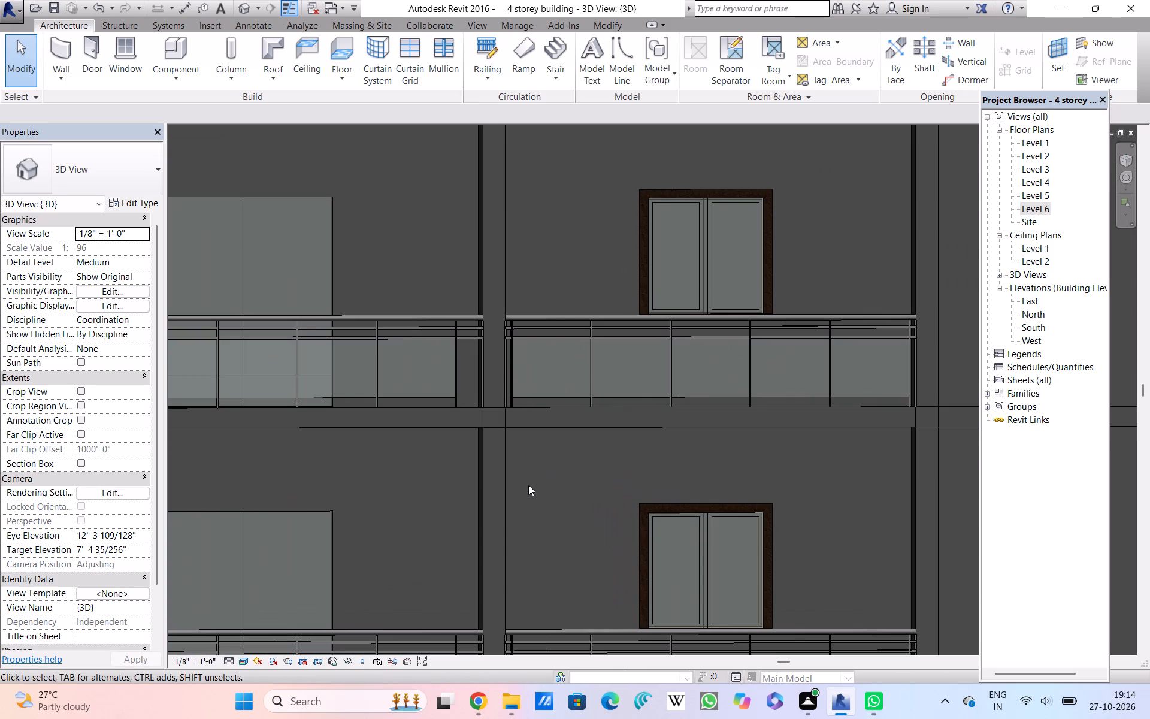
scroll(528, 485, "up", 1)
middle_click_drag(528, 485, 618, 499)
scroll(528, 485, "down", 1)
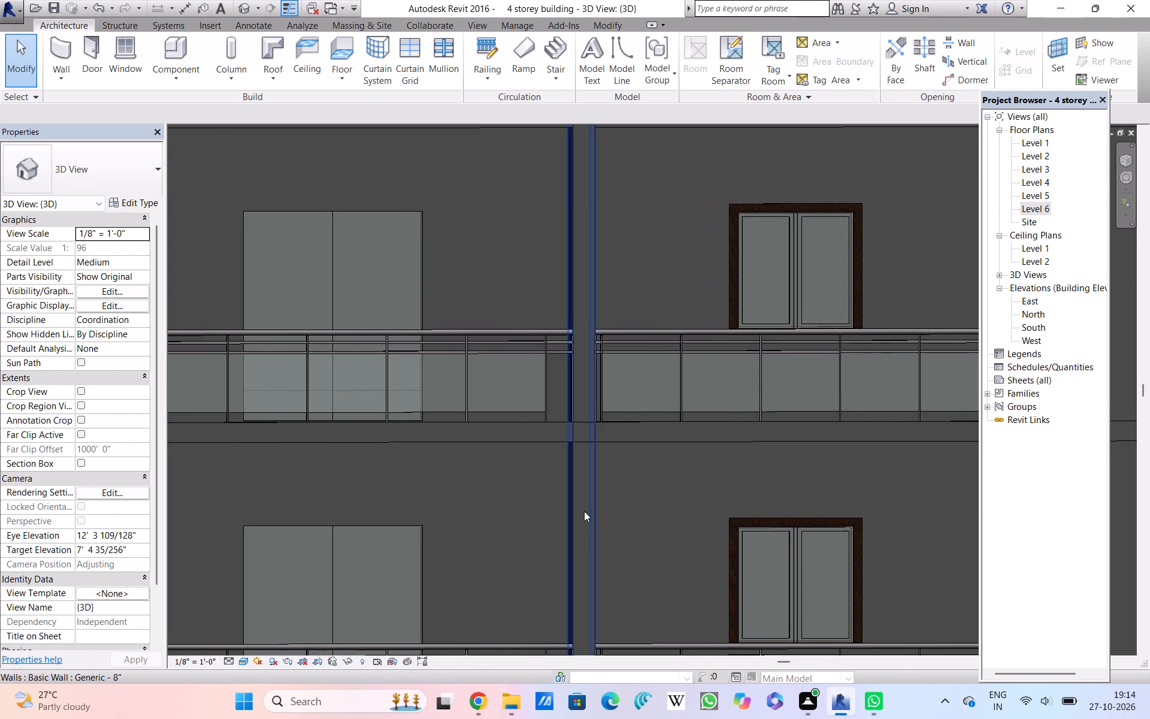
scroll(584, 511, "up", 15)
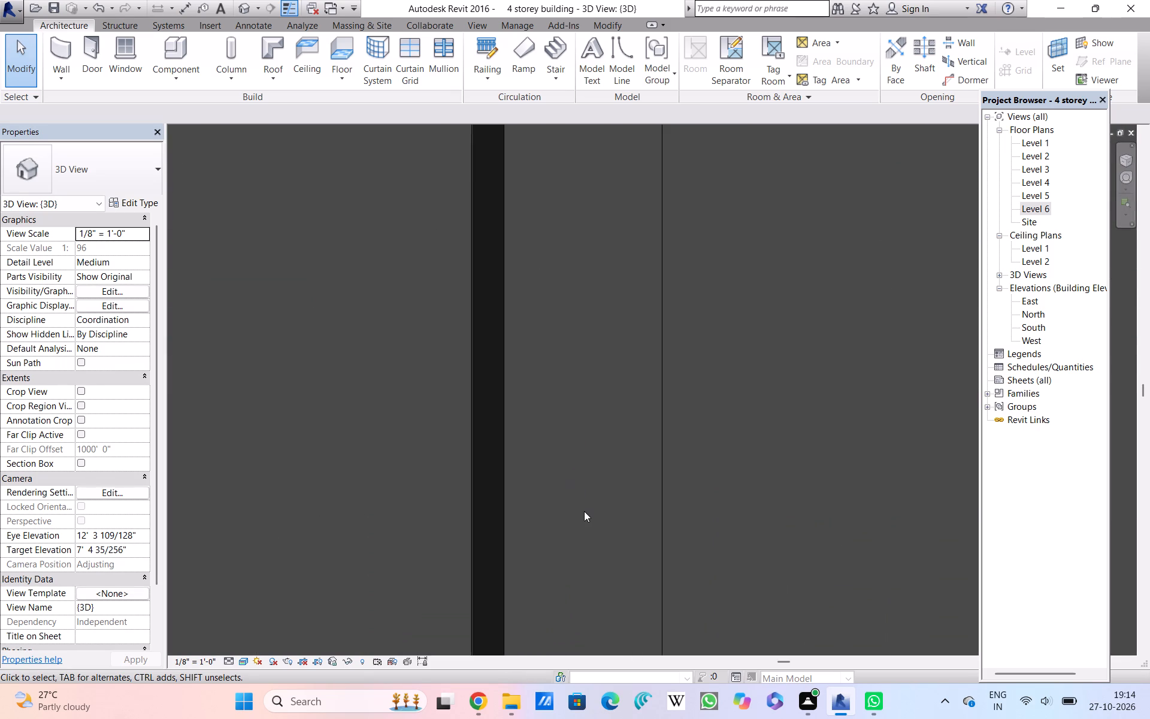
scroll(584, 511, "down", 18)
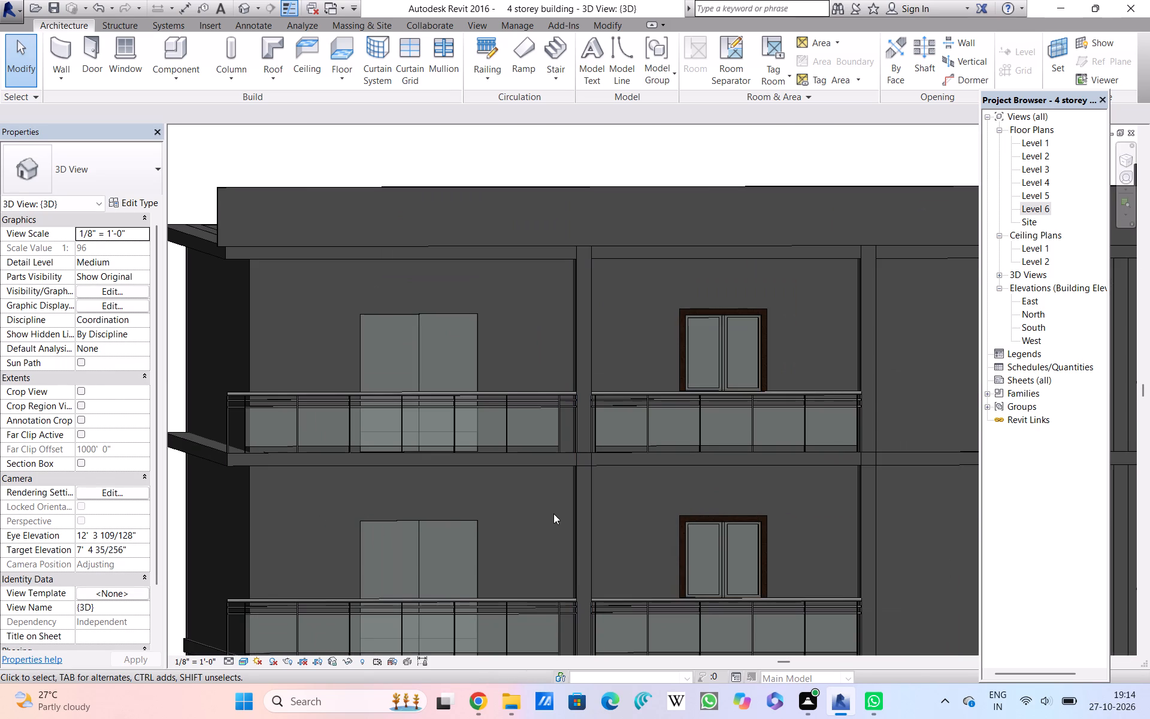
Compare the glazed-door and framed-window balcony bays across the upper storeys beneath the roof parapet.
scroll(520, 497, "up", 4)
scroll(520, 497, "down", 3)
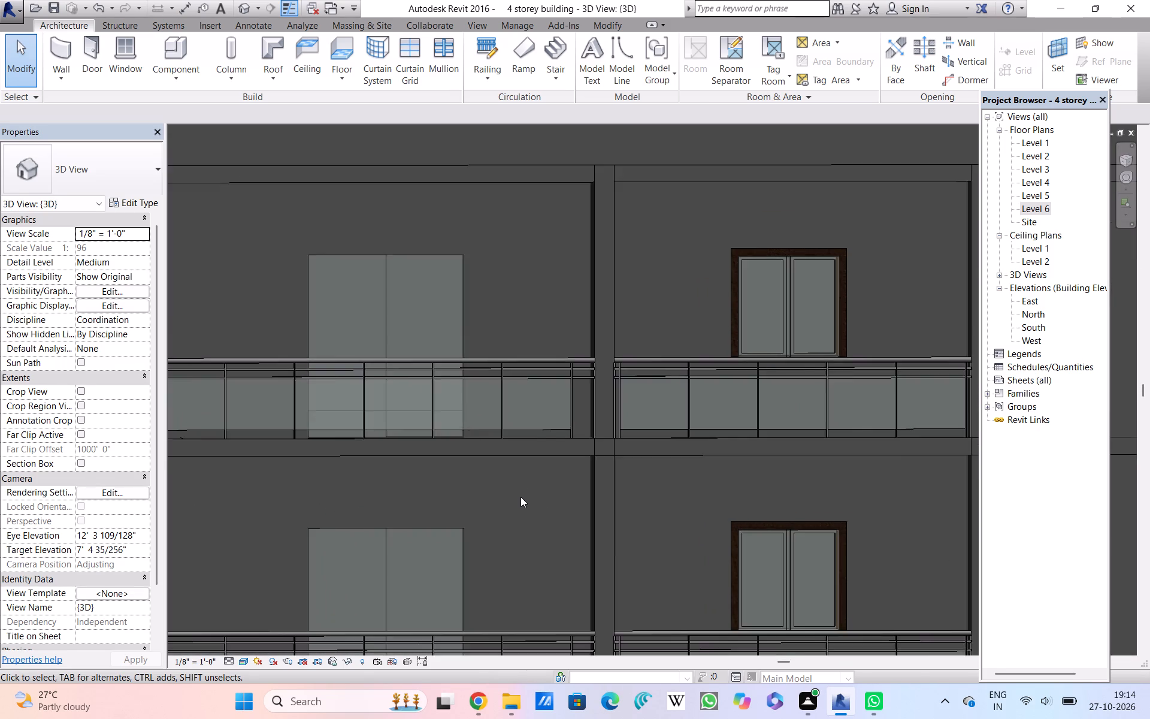
scroll(520, 497, "down", 2)
middle_click_drag(526, 532, 538, 466)
scroll(538, 466, "down", 3)
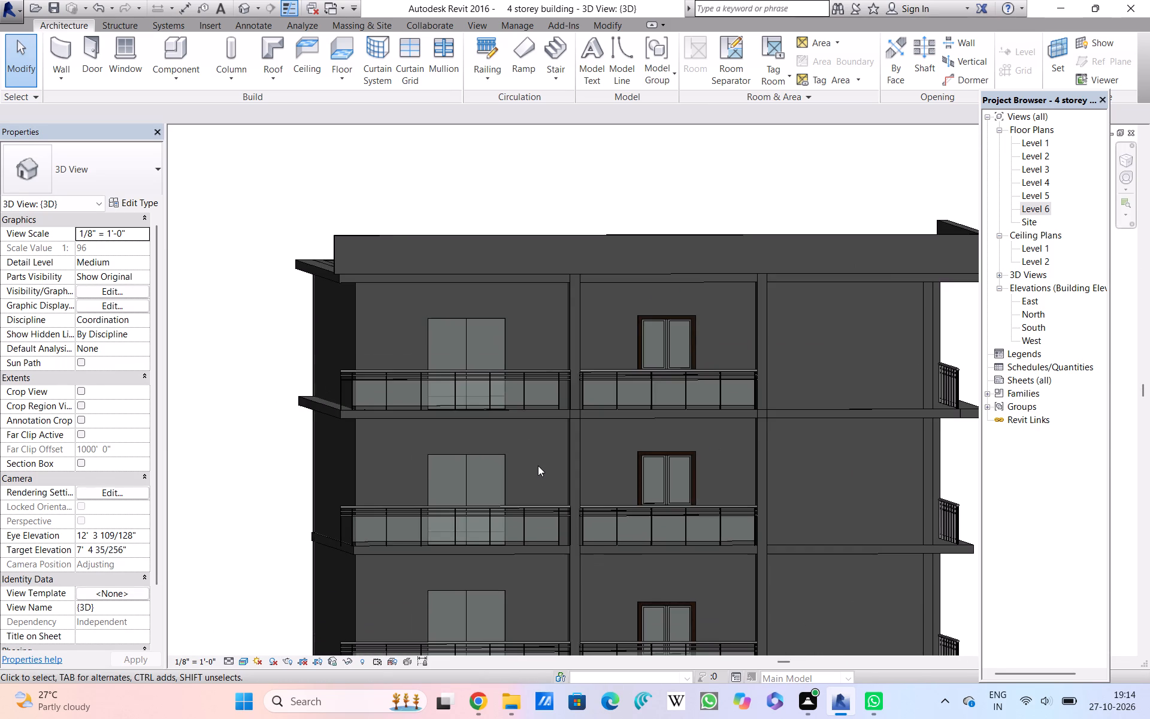
scroll(538, 466, "up", 6)
scroll(538, 466, "down", 2)
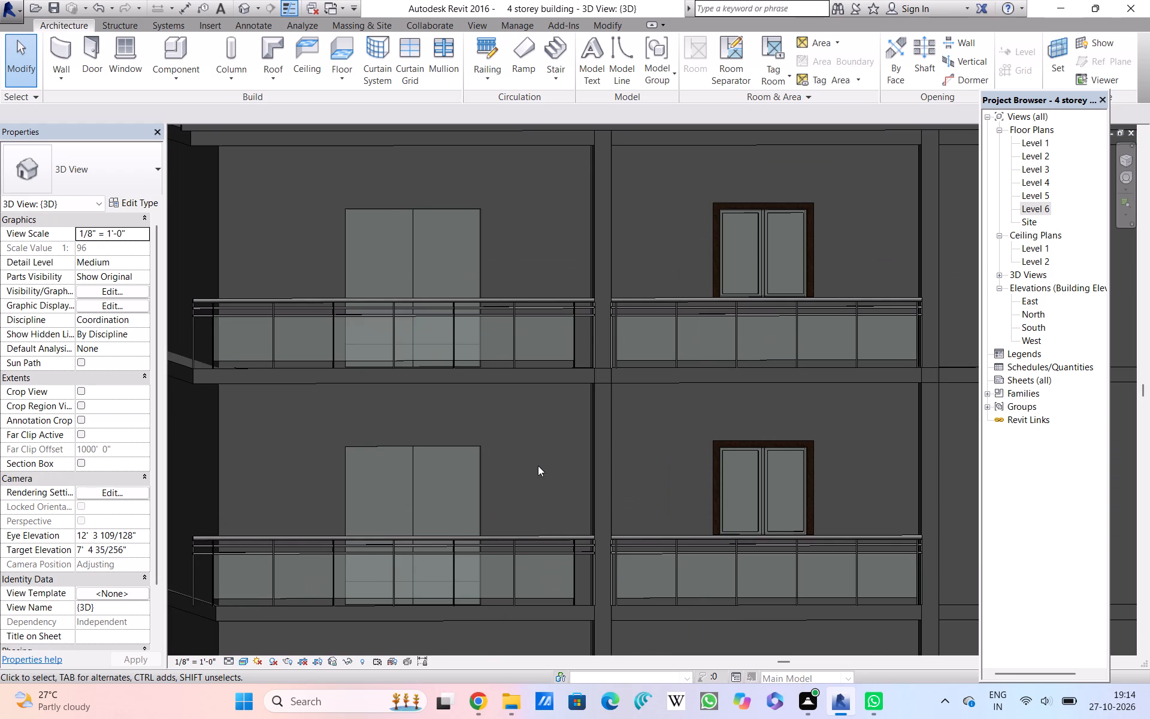
middle_click_drag(530, 458, 597, 459)
scroll(589, 460, "up", 4)
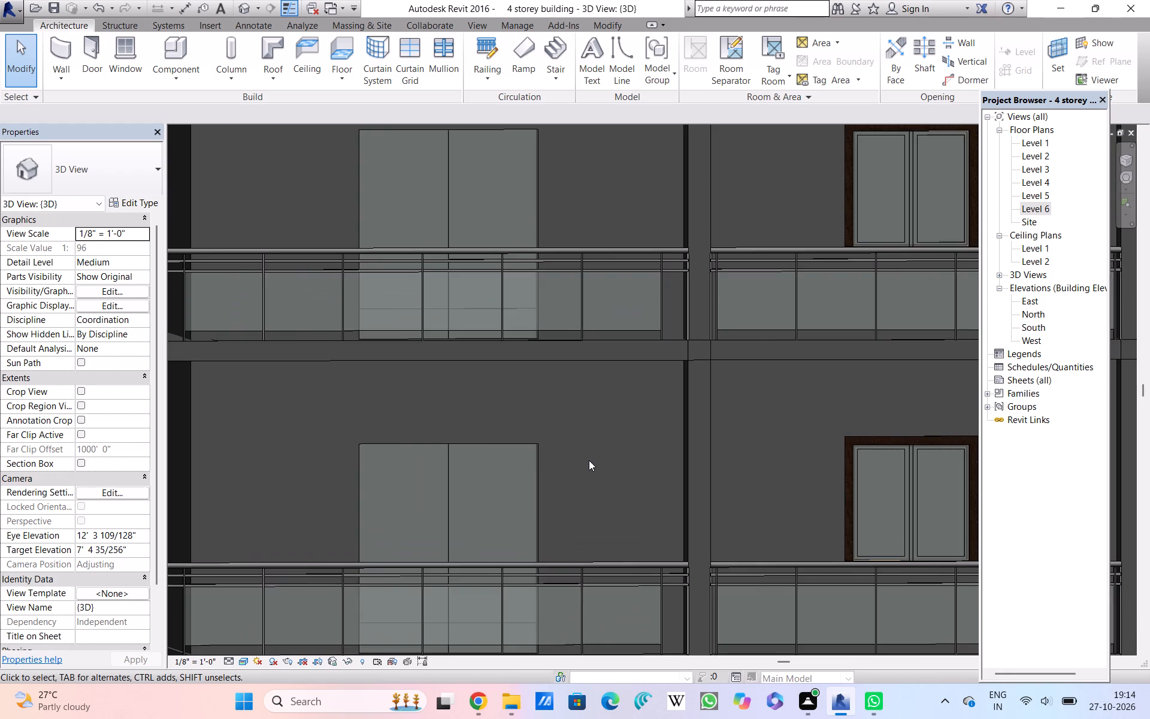
Examine the wall surface beside and above the two-panel glazed door up close.
scroll(589, 460, "up", 3)
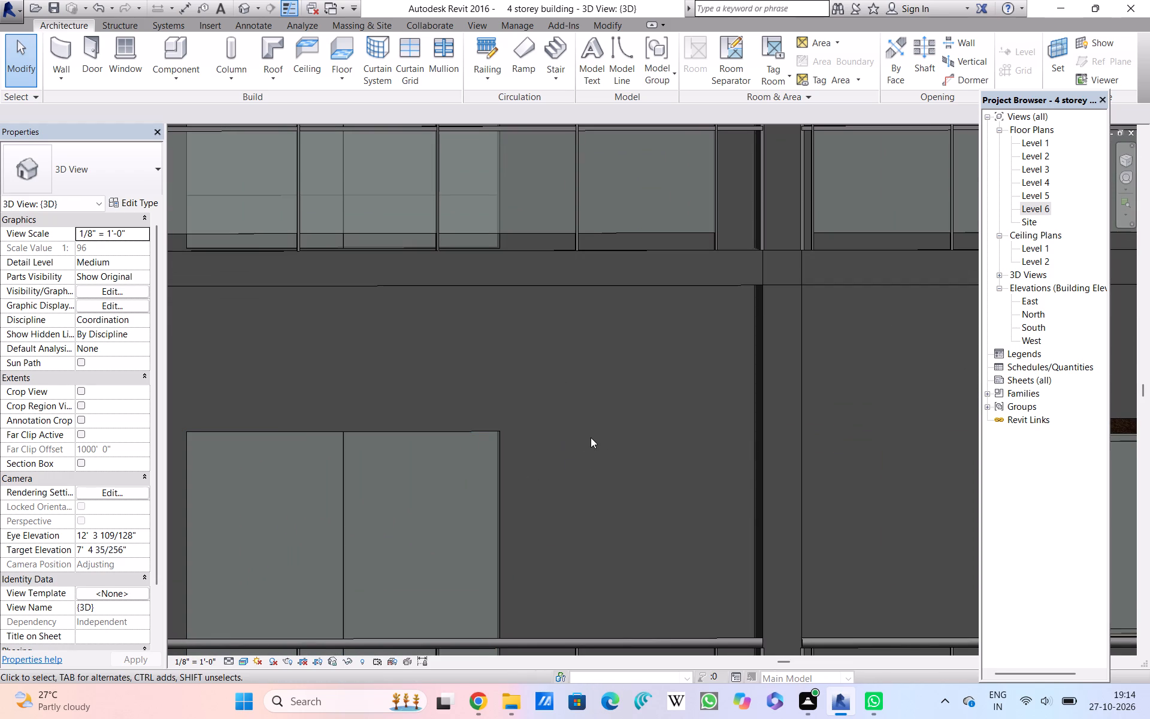
scroll(591, 437, "up", 15)
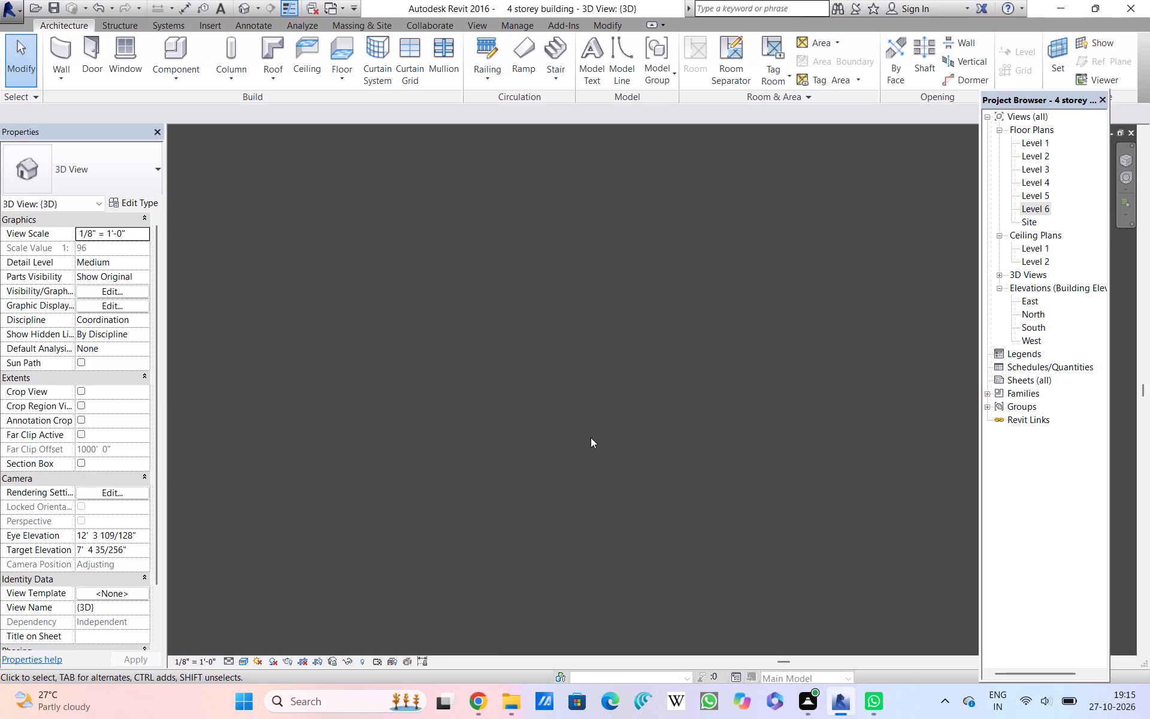
scroll(591, 437, "up", 6)
scroll(591, 437, "down", 16)
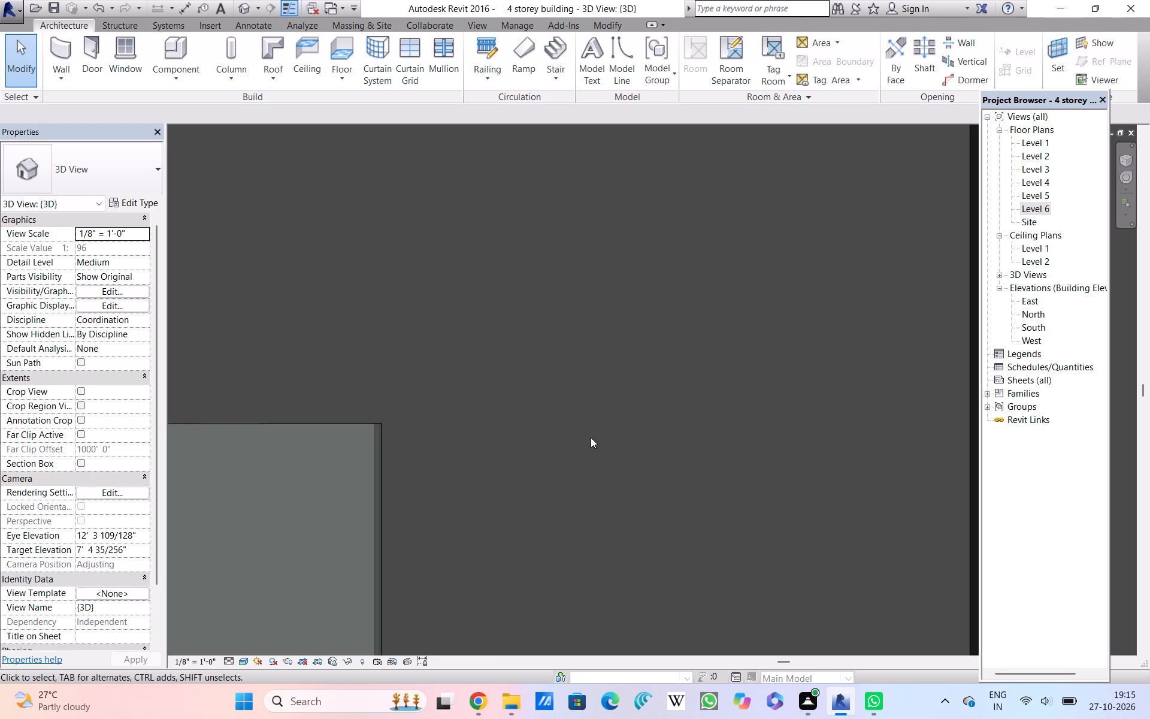
scroll(591, 437, "down", 9)
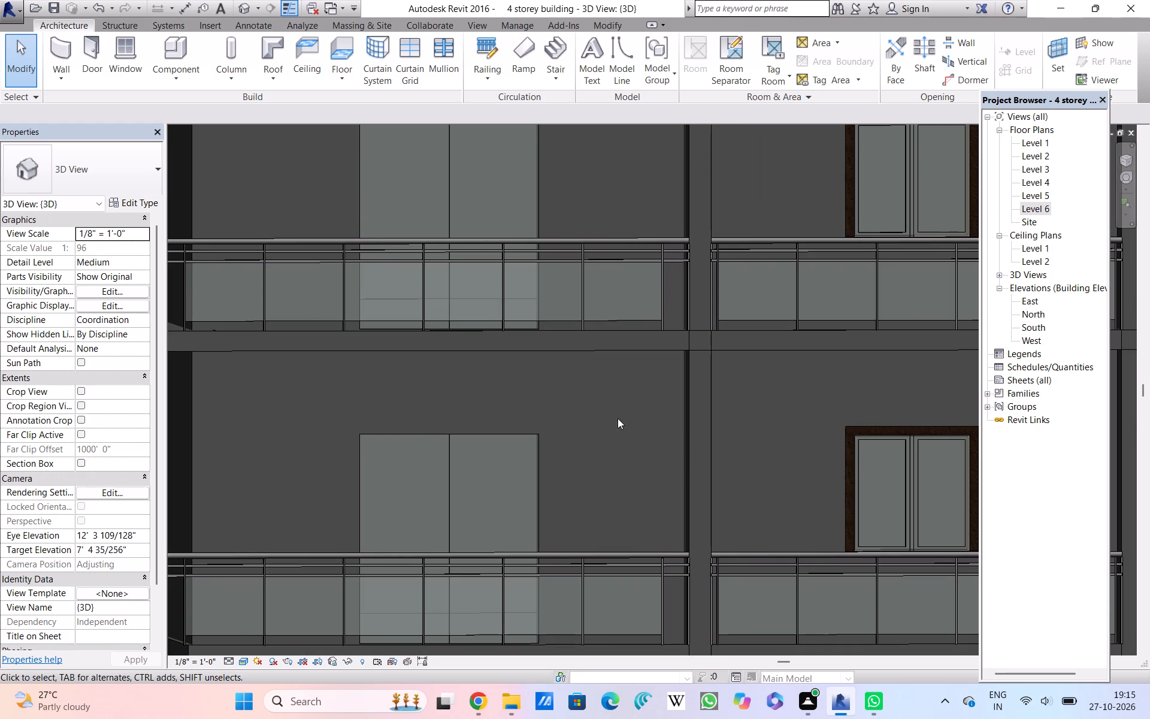
Review the facade from the balcony bays across to the blank end bay, its side balcony railing and the roof overhang.
middle_click_drag(633, 398, 491, 435)
scroll(633, 398, "down", 1)
middle_click_drag(737, 413, 734, 413)
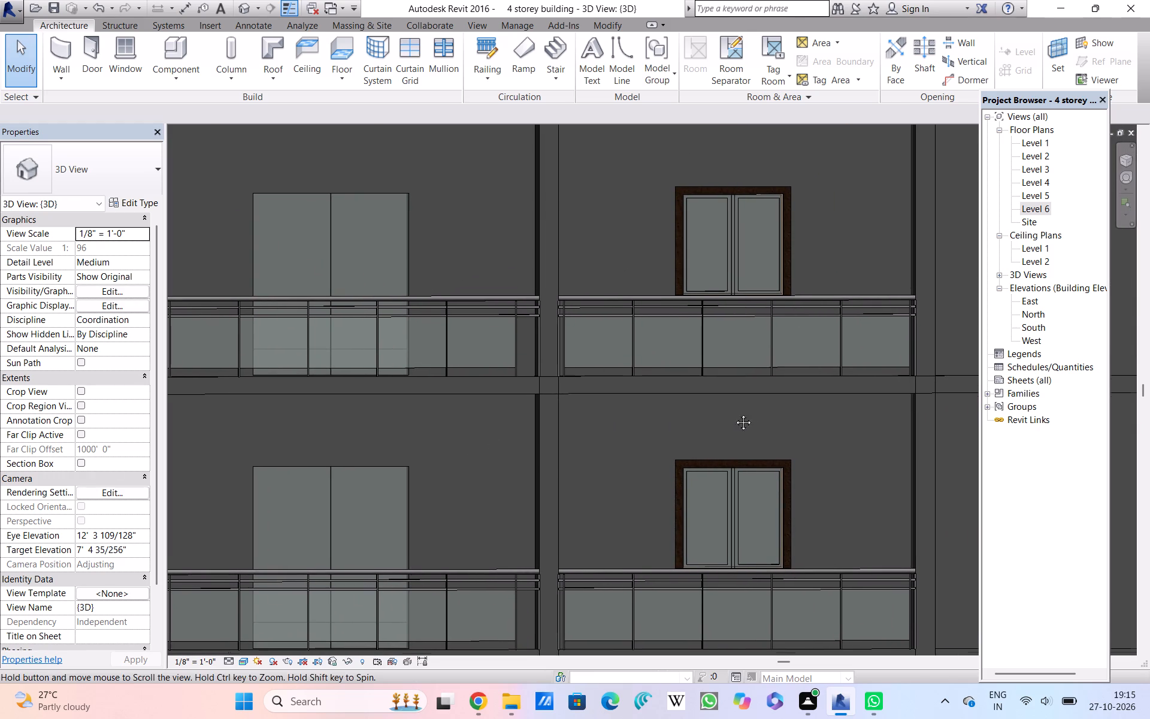
middle_click_drag(734, 413, 543, 463)
middle_click_drag(810, 487, 514, 493)
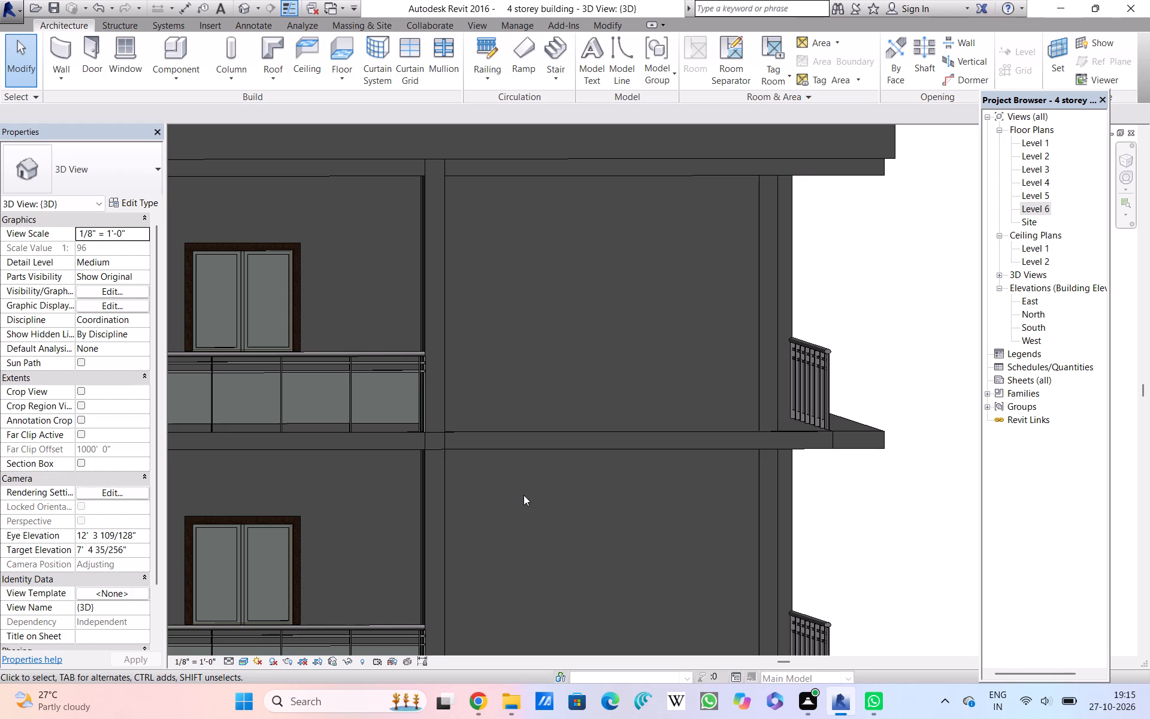
middle_click_drag(685, 513, 630, 556)
scroll(685, 515, "down", 1)
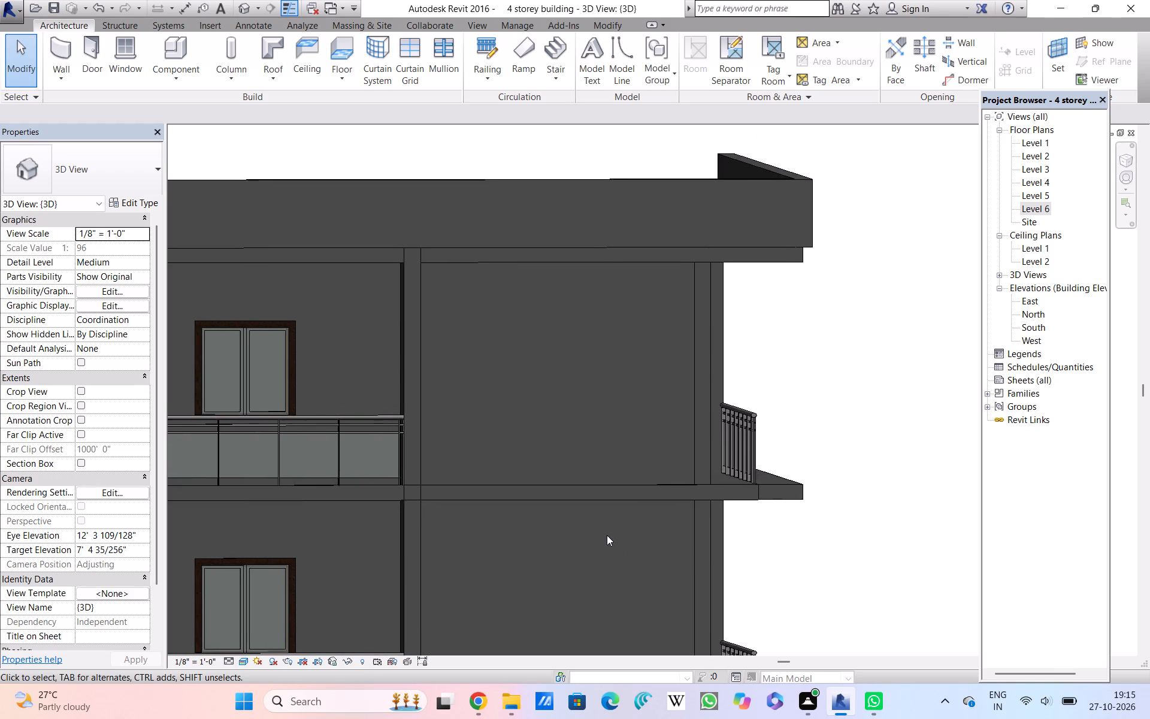
scroll(606, 525, "up", 4)
scroll(606, 524, "down", 3)
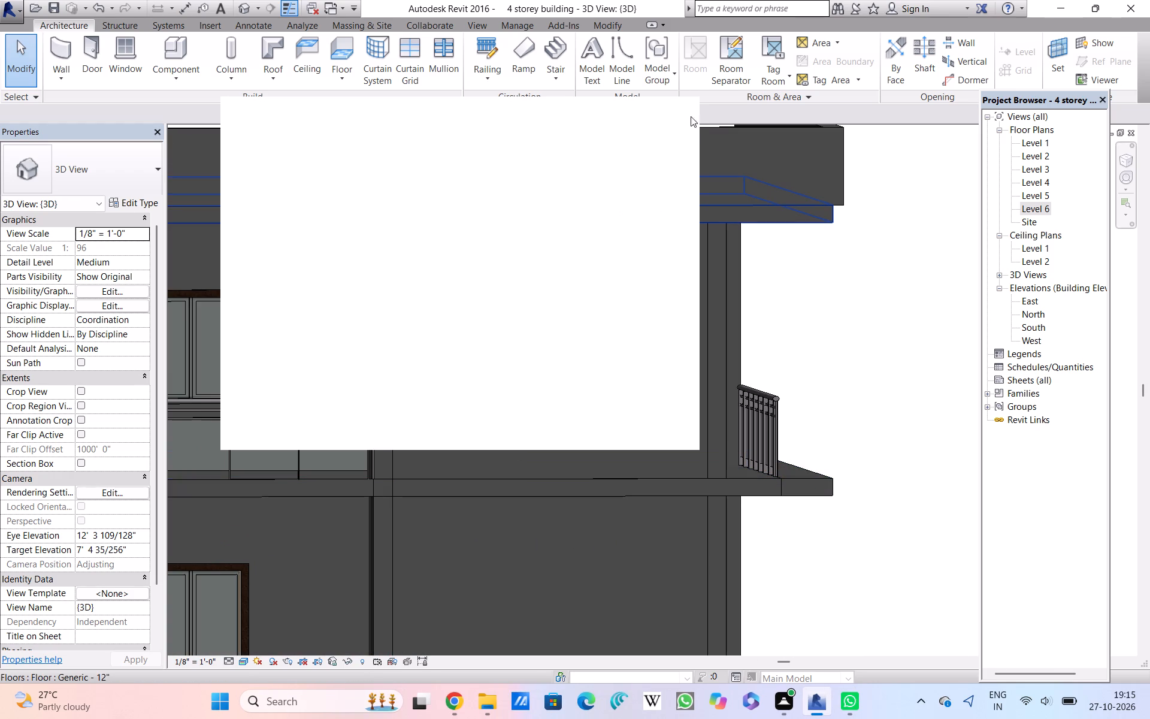
Close the blank notification window that covers the facade.
left_click(670, 117)
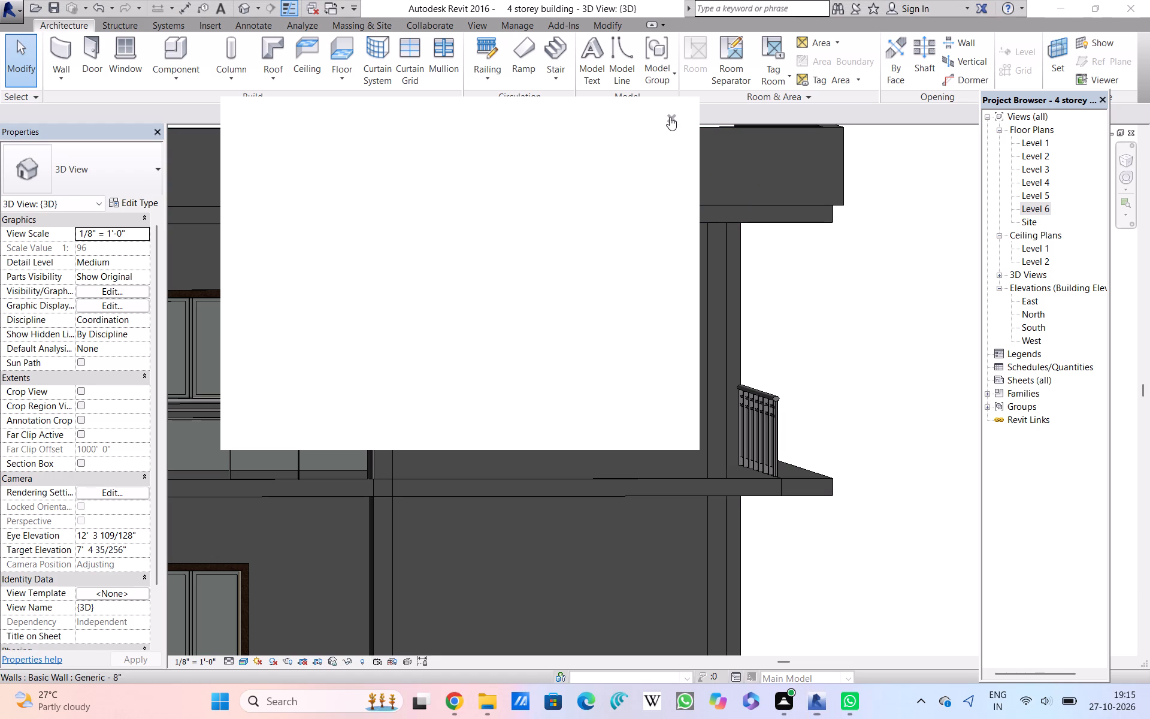
left_click(670, 117)
Examine the blank end-bay wall between the balcony column and the building corner, including the floor slab edge.
scroll(582, 424, "up", 2)
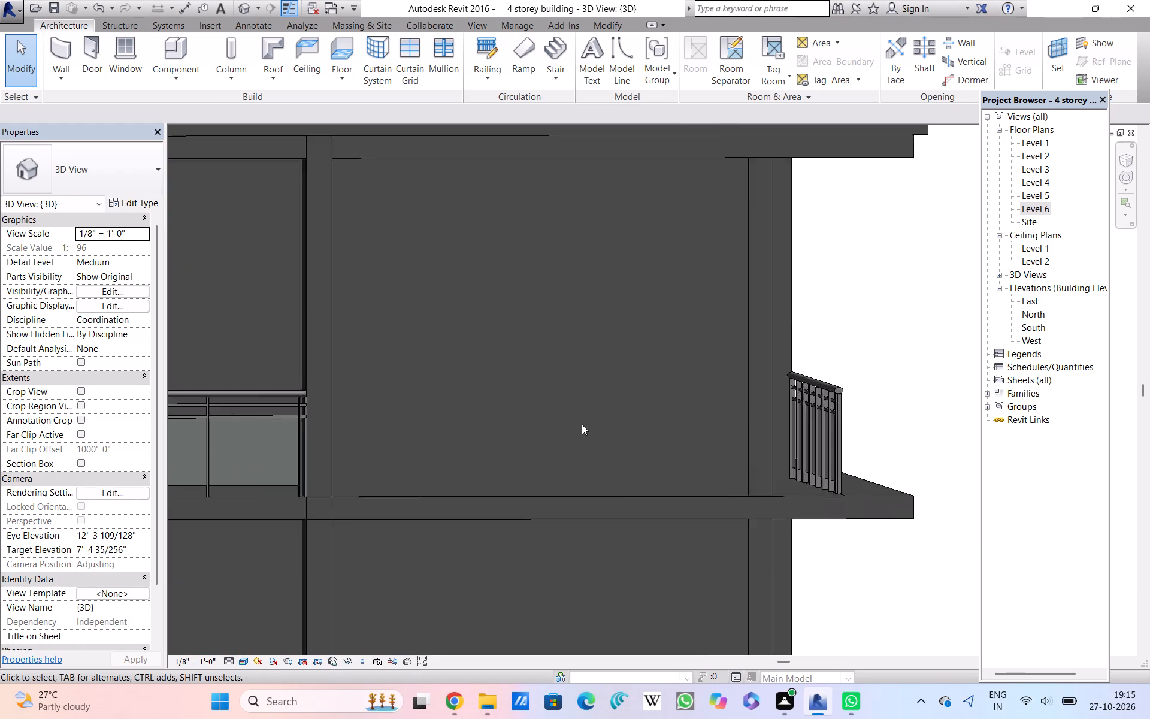
scroll(582, 424, "up", 6)
scroll(582, 424, "down", 8)
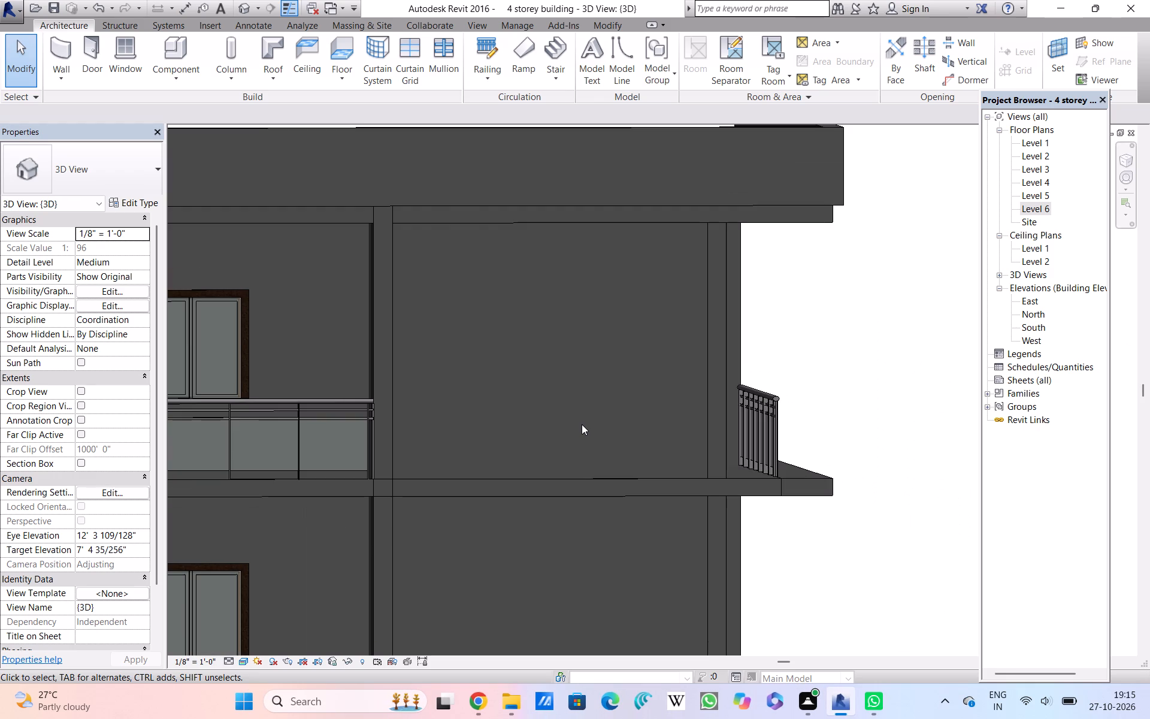
scroll(582, 424, "down", 3)
scroll(582, 424, "up", 3)
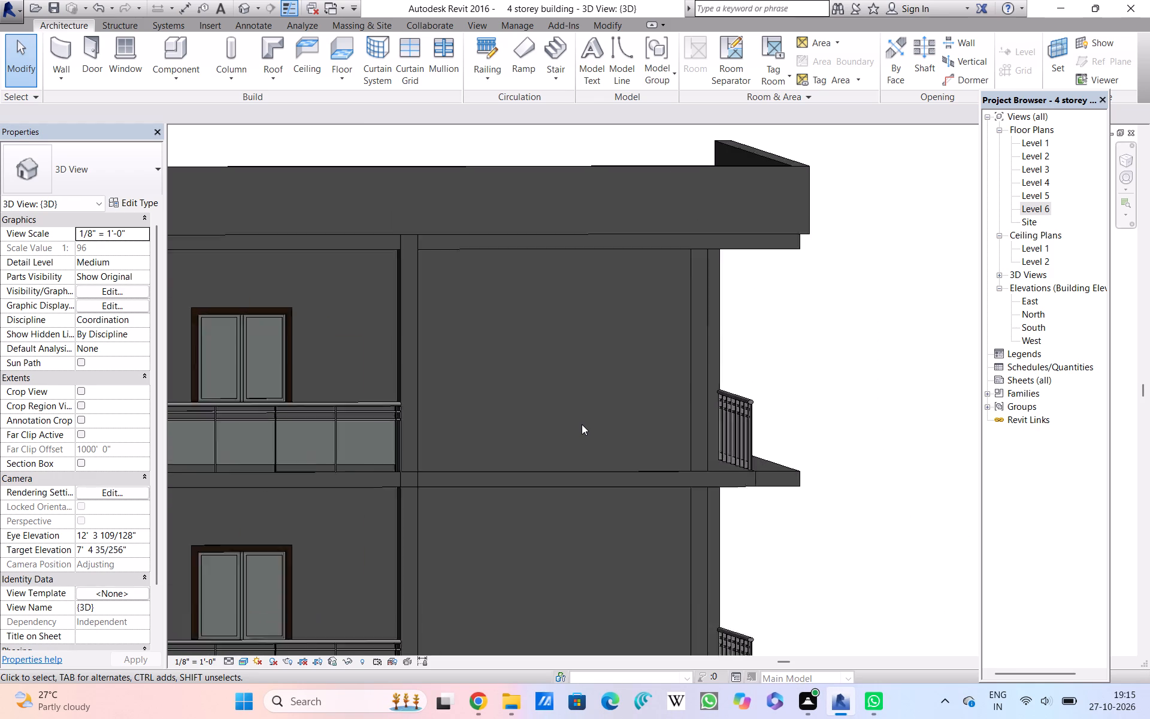
scroll(582, 424, "up", 1)
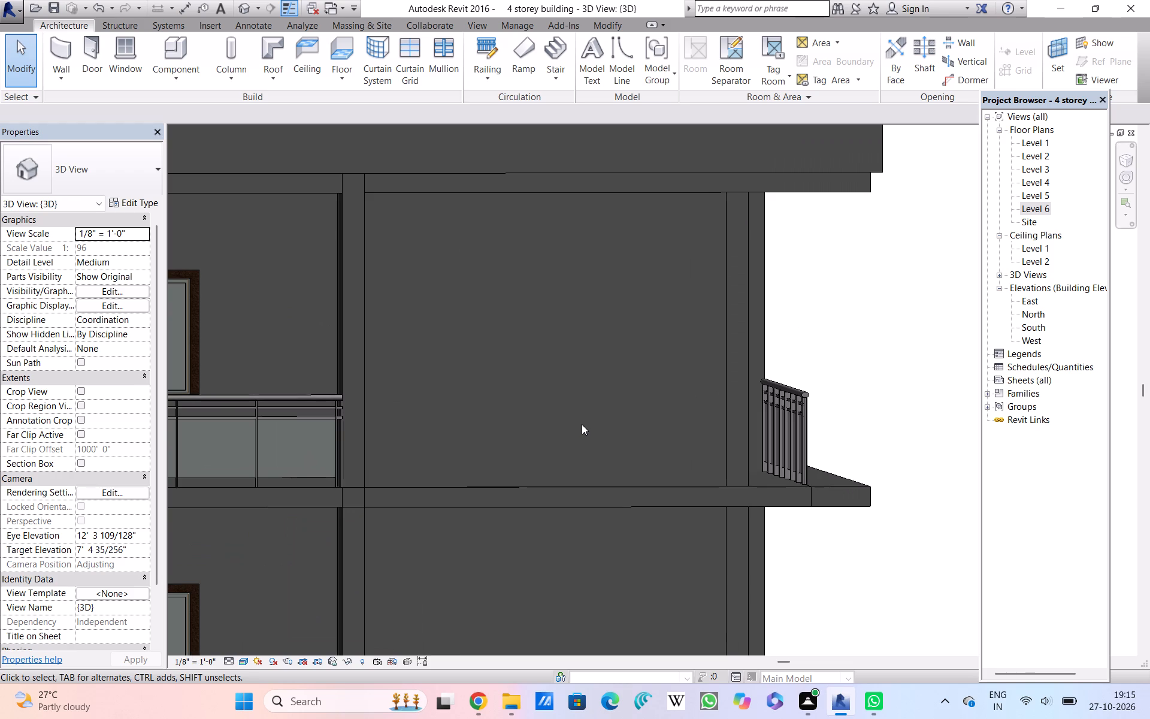
scroll(582, 424, "up", 4)
scroll(582, 424, "down", 5)
Check the top storey's end bay together with the roof slab, parapet corner and side balcony railing.
middle_click_drag(582, 424, 616, 528)
scroll(616, 528, "up", 3)
scroll(616, 528, "down", 1)
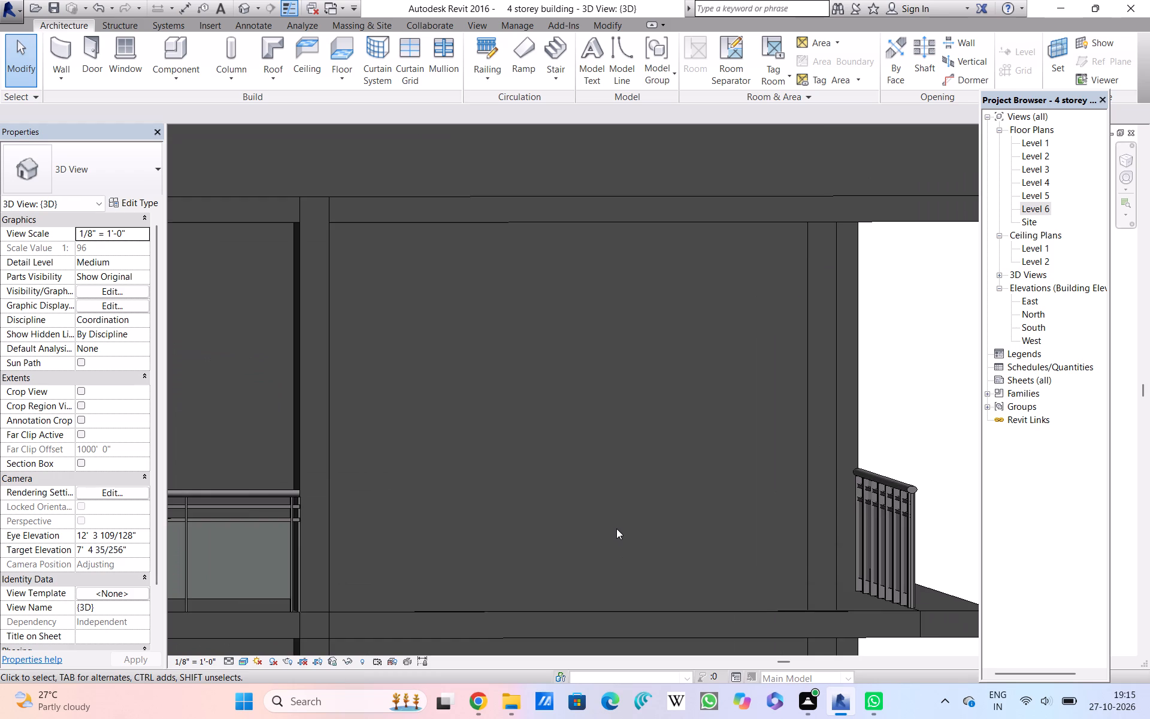
scroll(616, 528, "up", 5)
scroll(616, 528, "down", 8)
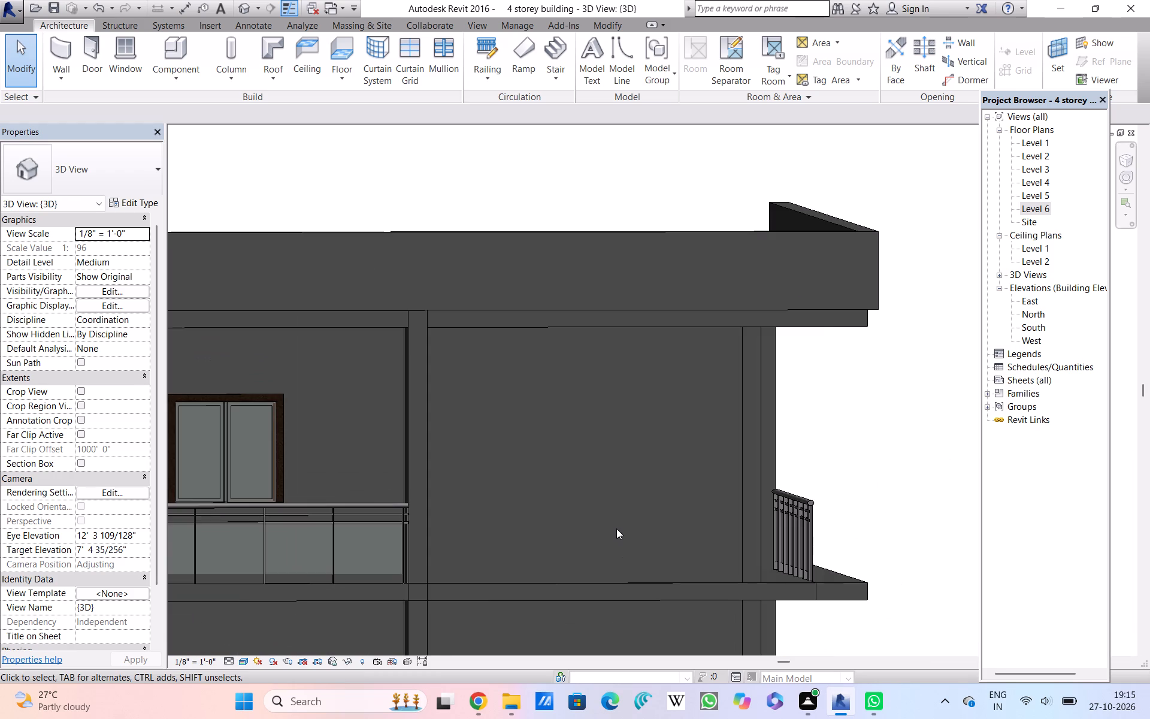
Examine the top storey's blank end bay with its side balcony railing, floor slab edge and roof overhang.
scroll(646, 521, "down", 3)
scroll(646, 521, "up", 3)
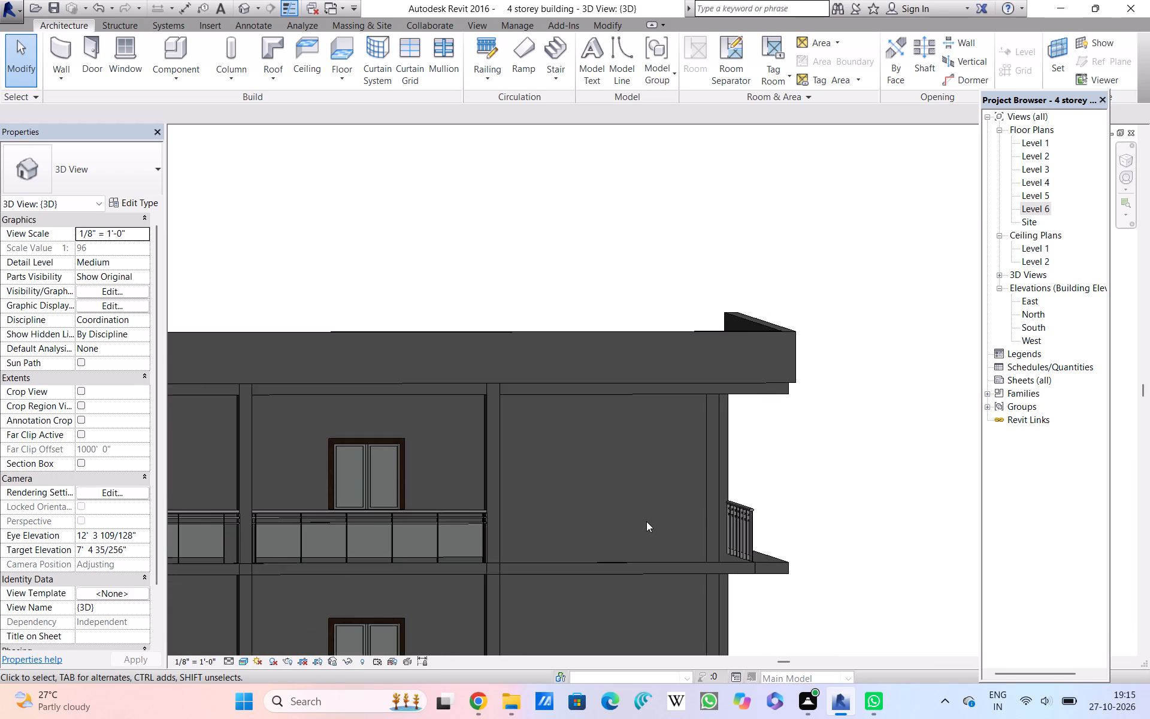
scroll(646, 521, "up", 5)
scroll(646, 521, "down", 7)
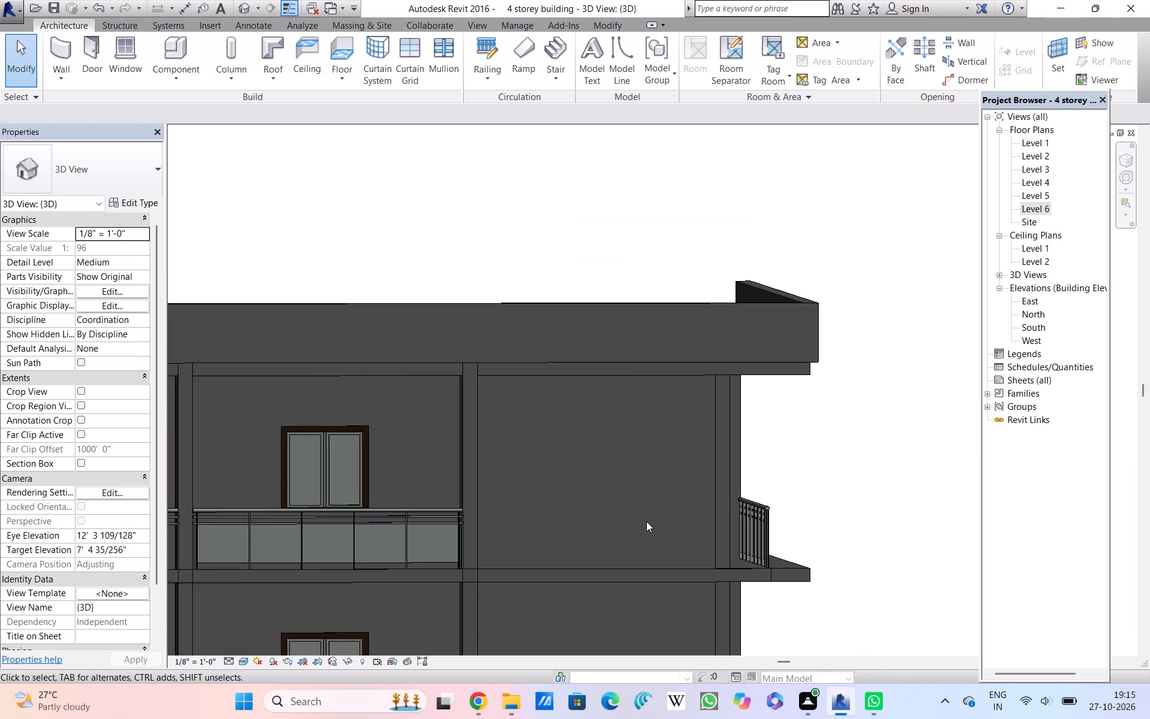
scroll(620, 523, "down", 1)
middle_click_drag(595, 525, 794, 518)
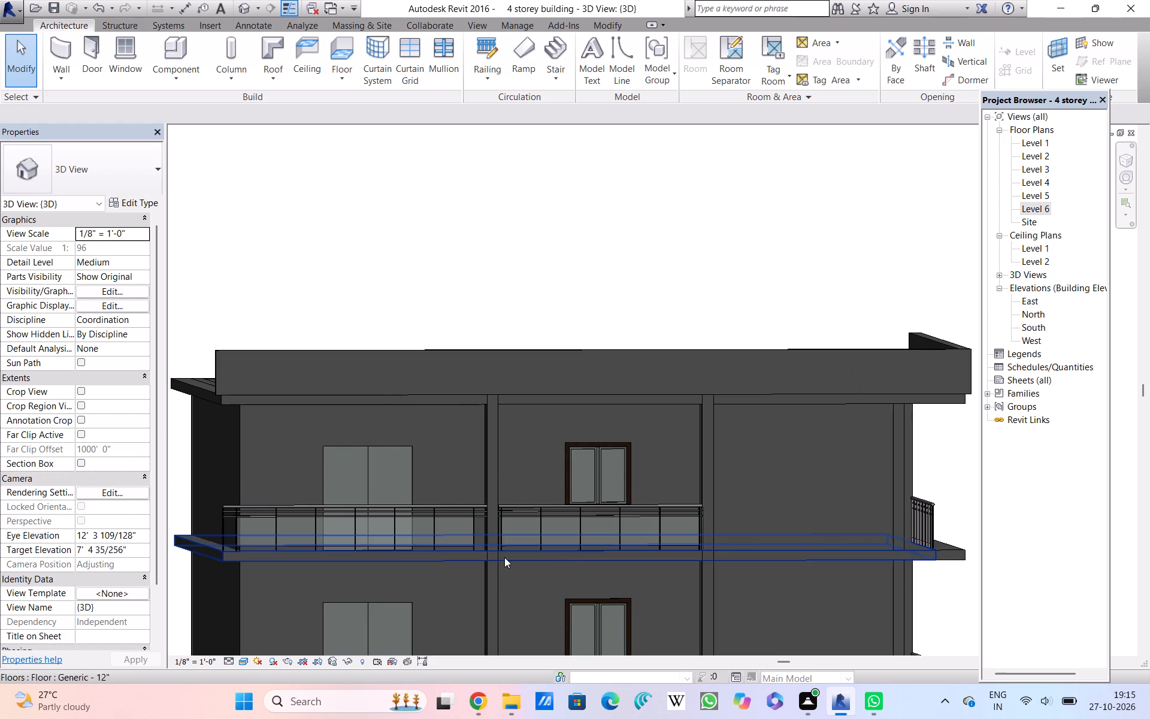
Inspect the top storey's glass balcony railings, the framed window and the column between the two balcony bays.
scroll(540, 582, "up", 2)
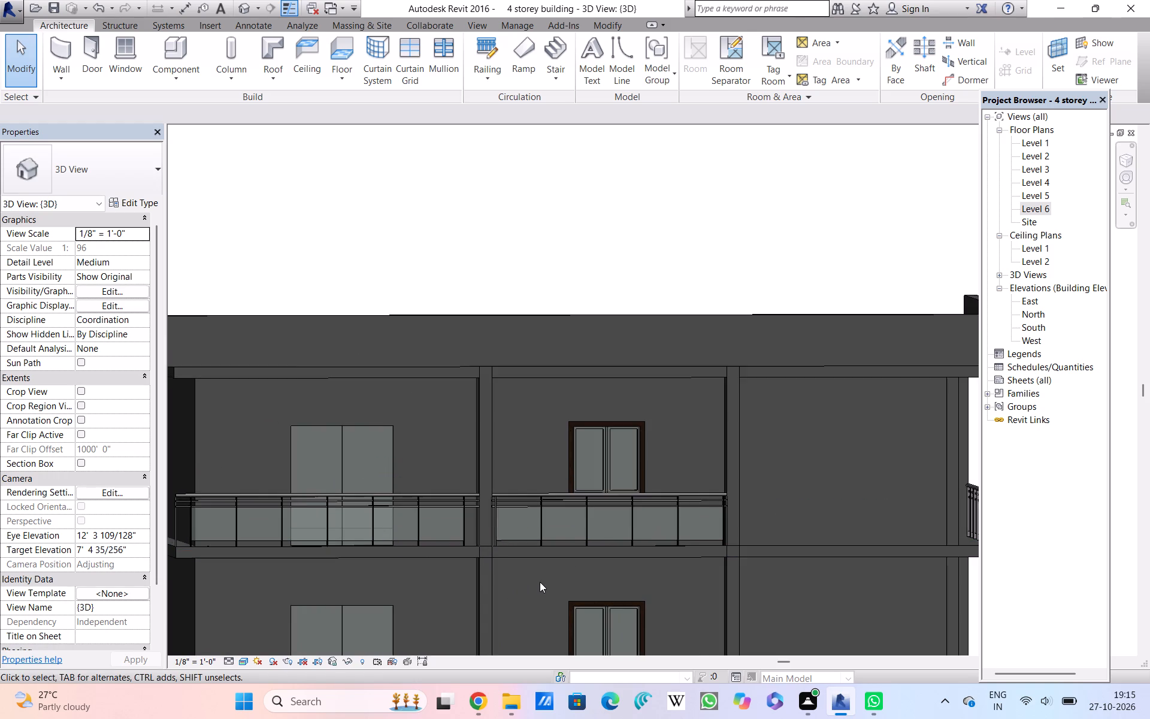
middle_click_drag(540, 582, 677, 583)
scroll(647, 579, "up", 4)
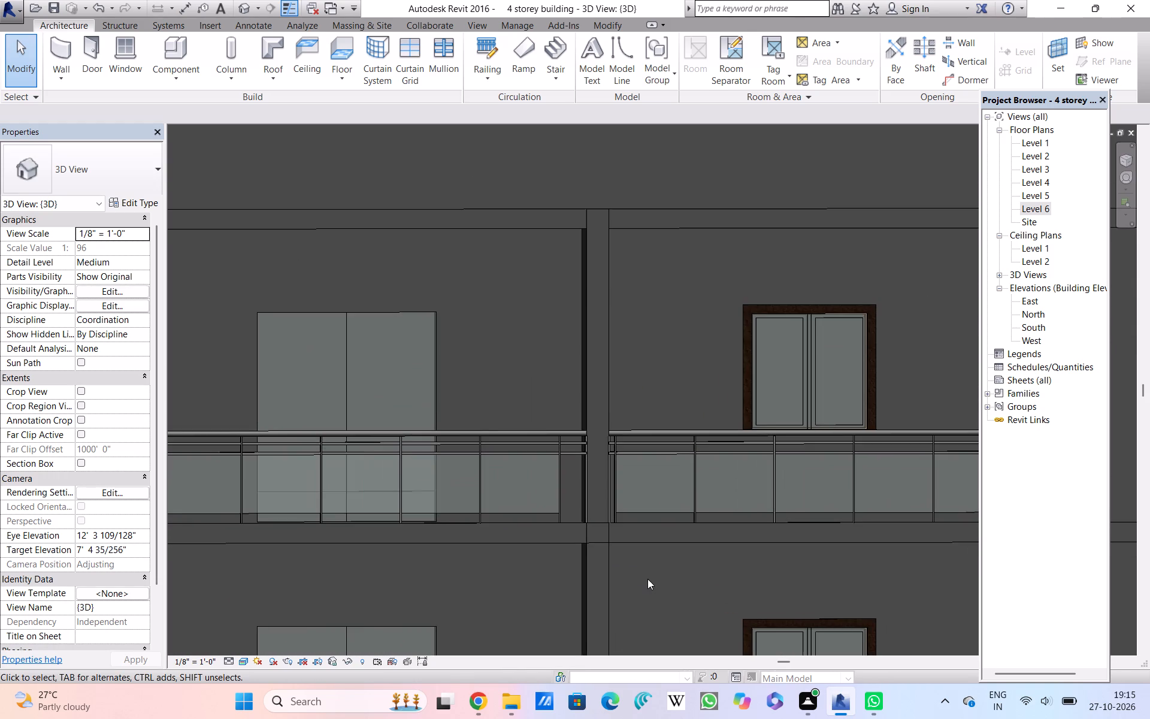
scroll(668, 575, "down", 1)
middle_click_drag(668, 575, 538, 588)
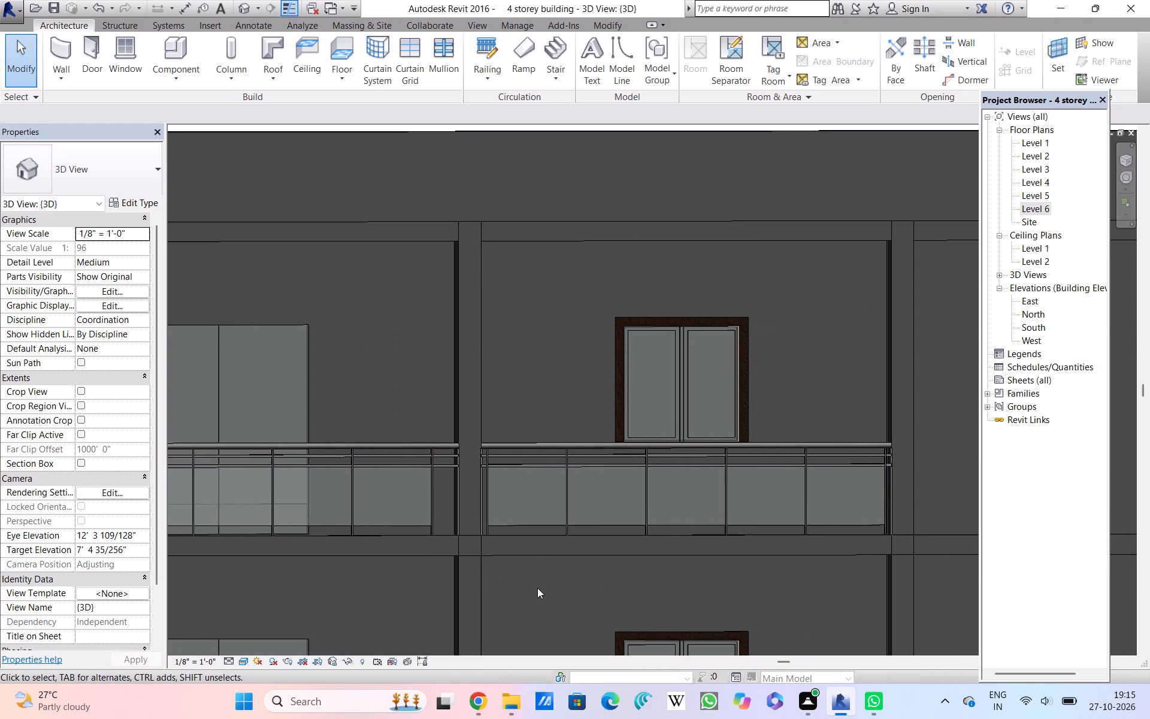
scroll(537, 588, "up", 5)
middle_click_drag(549, 555, 556, 612)
scroll(549, 555, "down", 1)
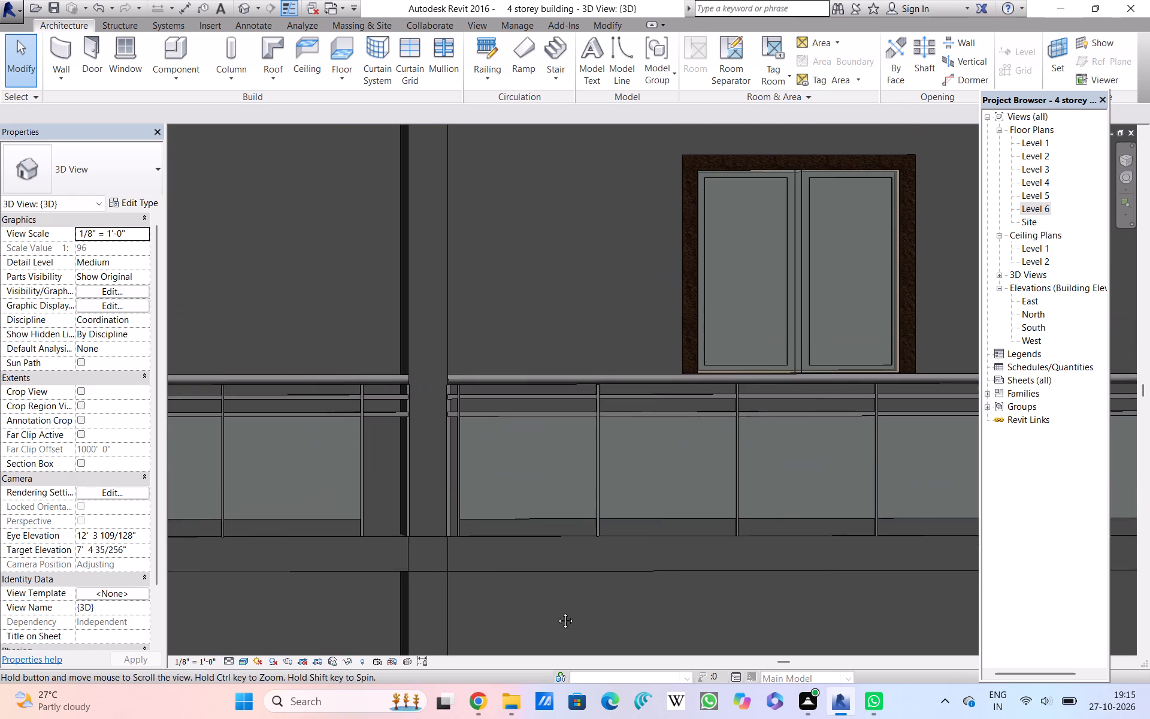
middle_click_drag(556, 612, 553, 634)
middle_click_drag(549, 342, 525, 503)
scroll(553, 373, "down", 1)
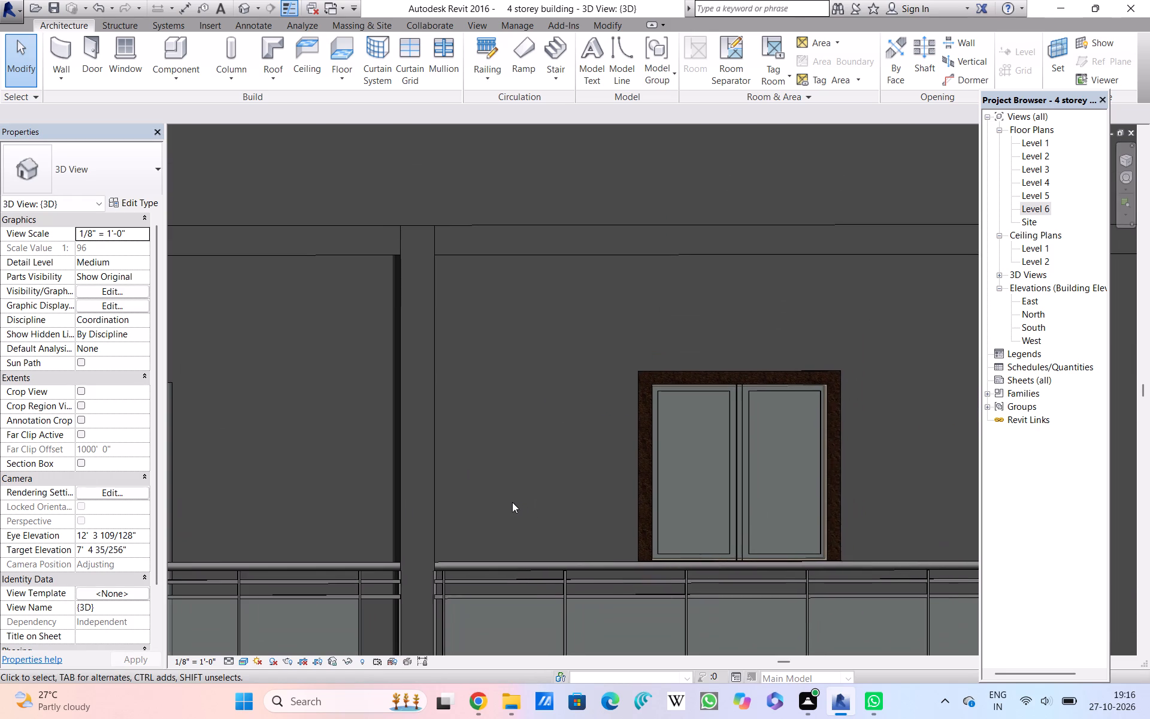
Review the top storey from the blank end bay and parapet corner across to the window and glass-door bays.
scroll(512, 502, "down", 6)
middle_click_drag(813, 448, 589, 443)
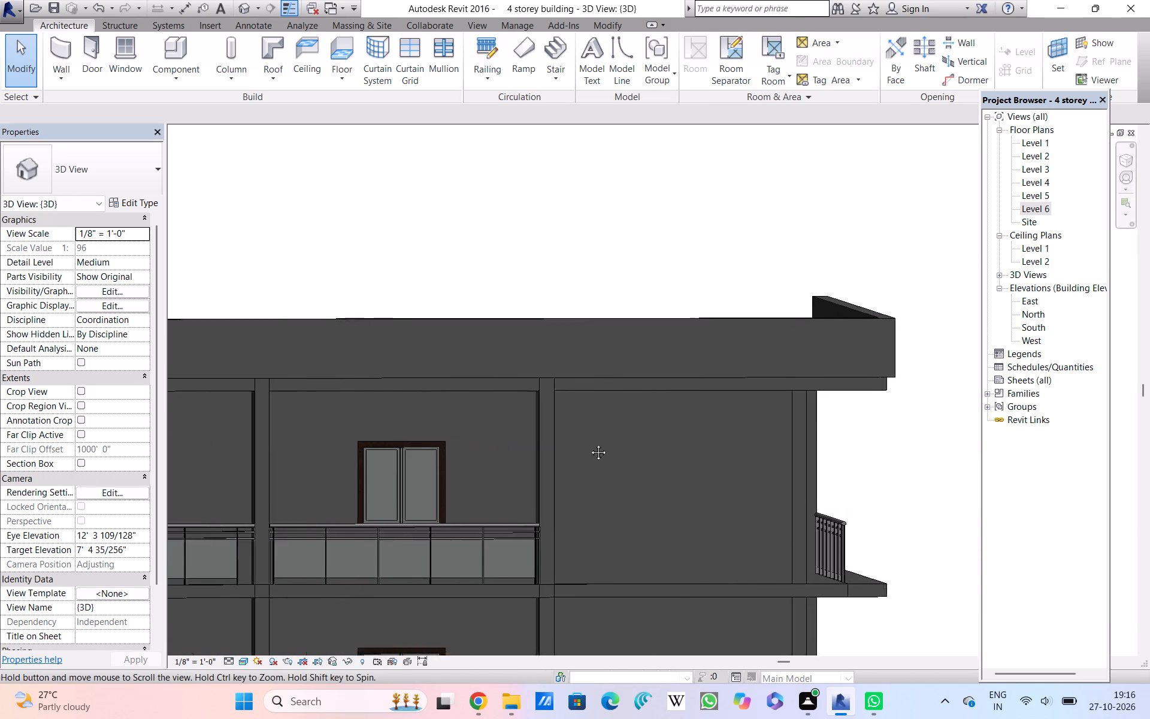
middle_click_drag(589, 443, 558, 448)
scroll(662, 454, "down", 2)
middle_click_drag(639, 461, 755, 485)
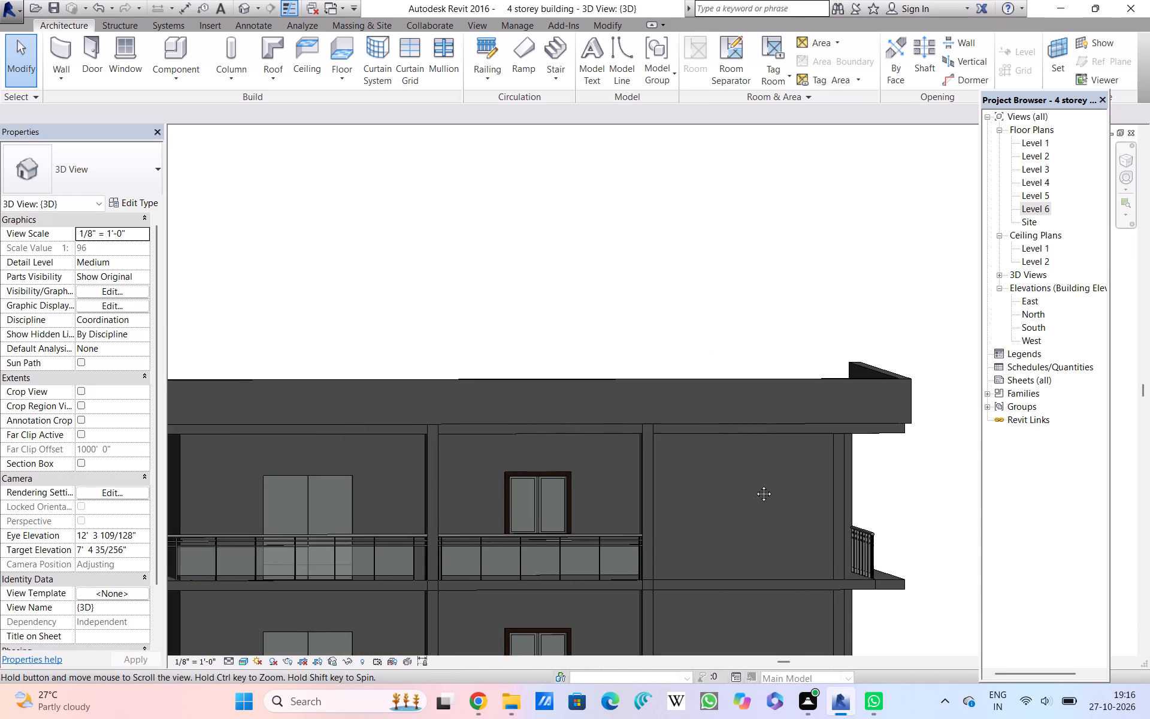
middle_click_drag(755, 485, 809, 451)
scroll(562, 519, "up", 6)
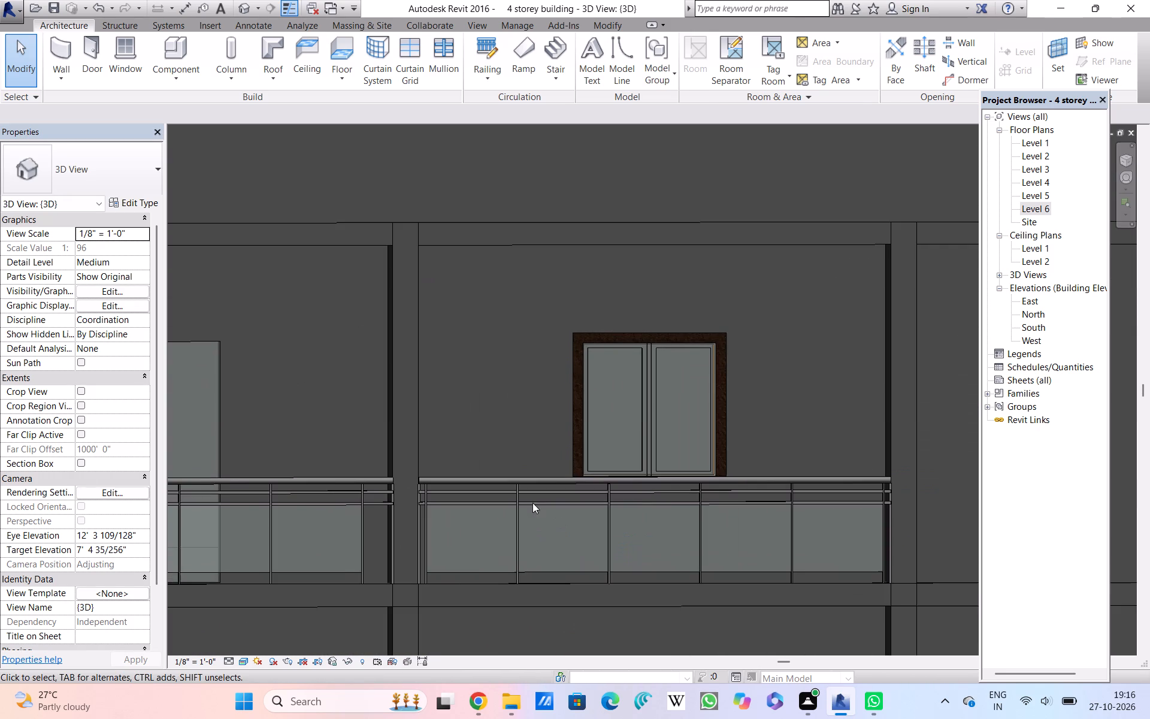
scroll(480, 433, "up", 1)
middle_click_drag(480, 433, 628, 430)
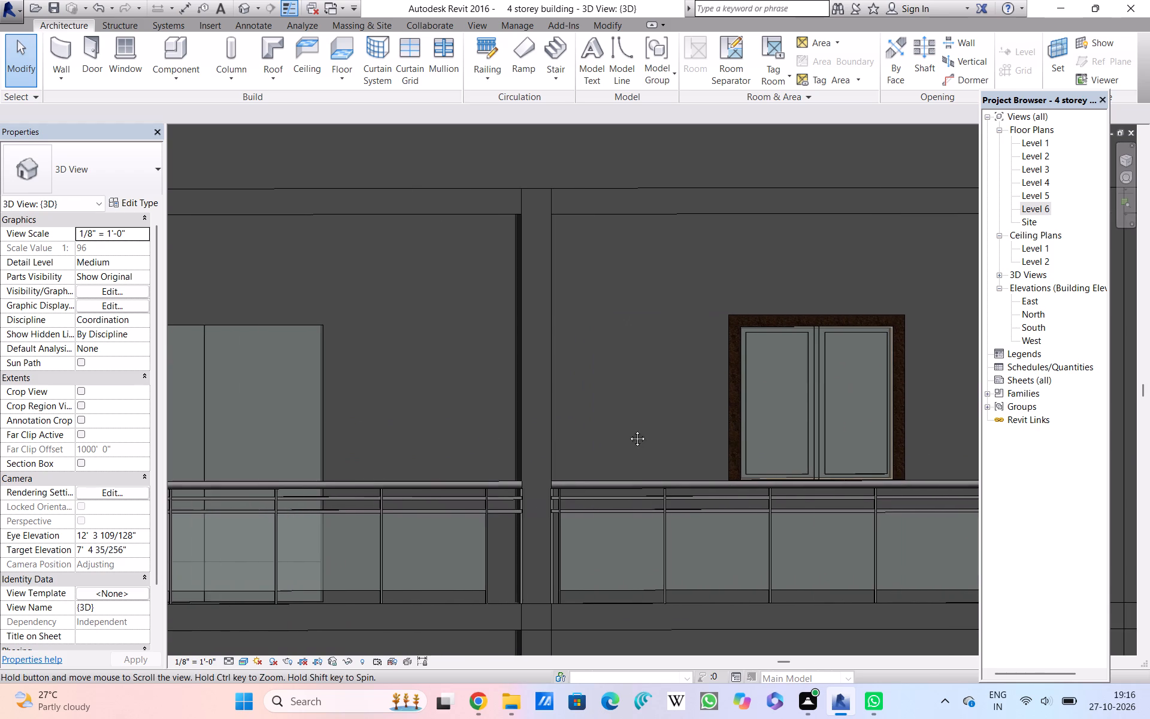
middle_click_drag(628, 430, 671, 430)
scroll(671, 430, "up", 3)
scroll(671, 430, "down", 5)
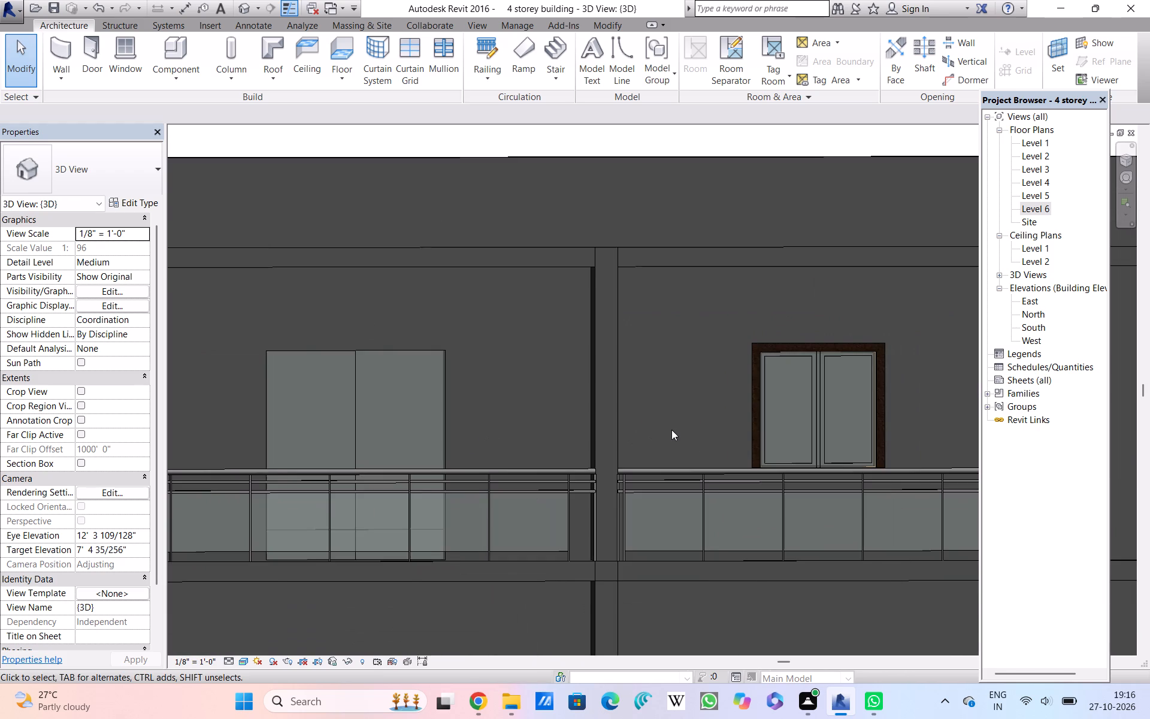
scroll(671, 430, "up", 1)
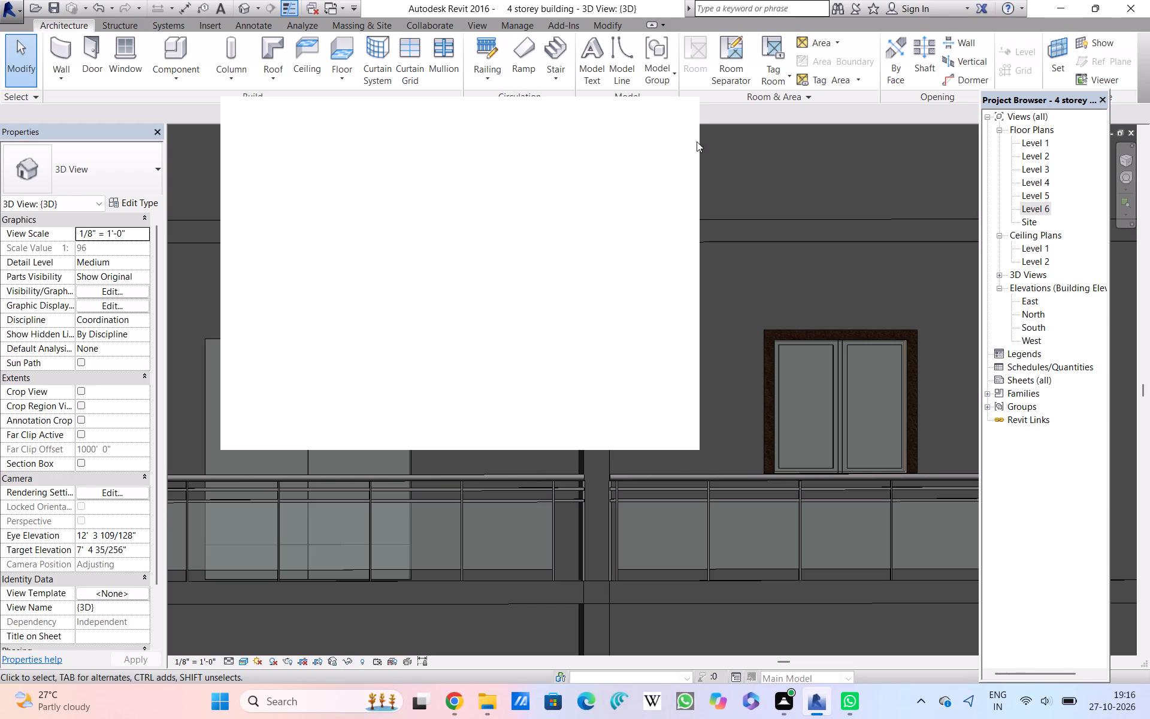
Close the blank pop-up window that covers the facade.
double_click(673, 110)
double_click(665, 120)
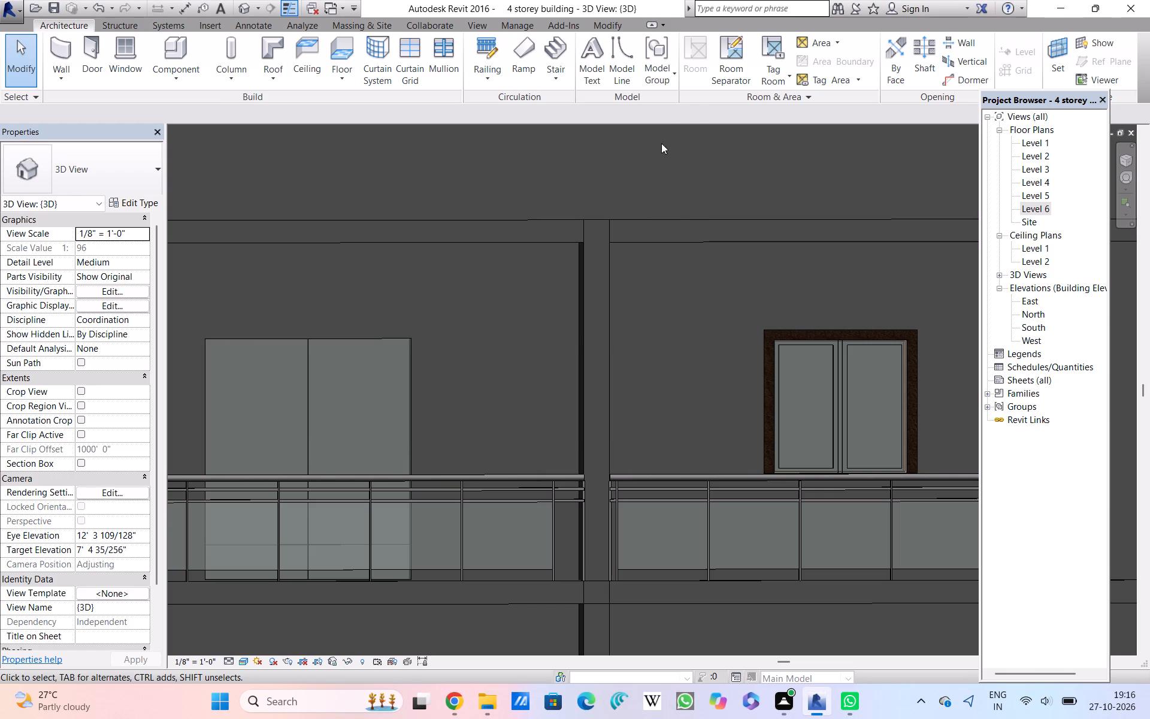
Examine the top storey's glass-door bay, including its wall, balcony railing and the adjoining column.
scroll(629, 409, "up", 9)
scroll(629, 409, "down", 3)
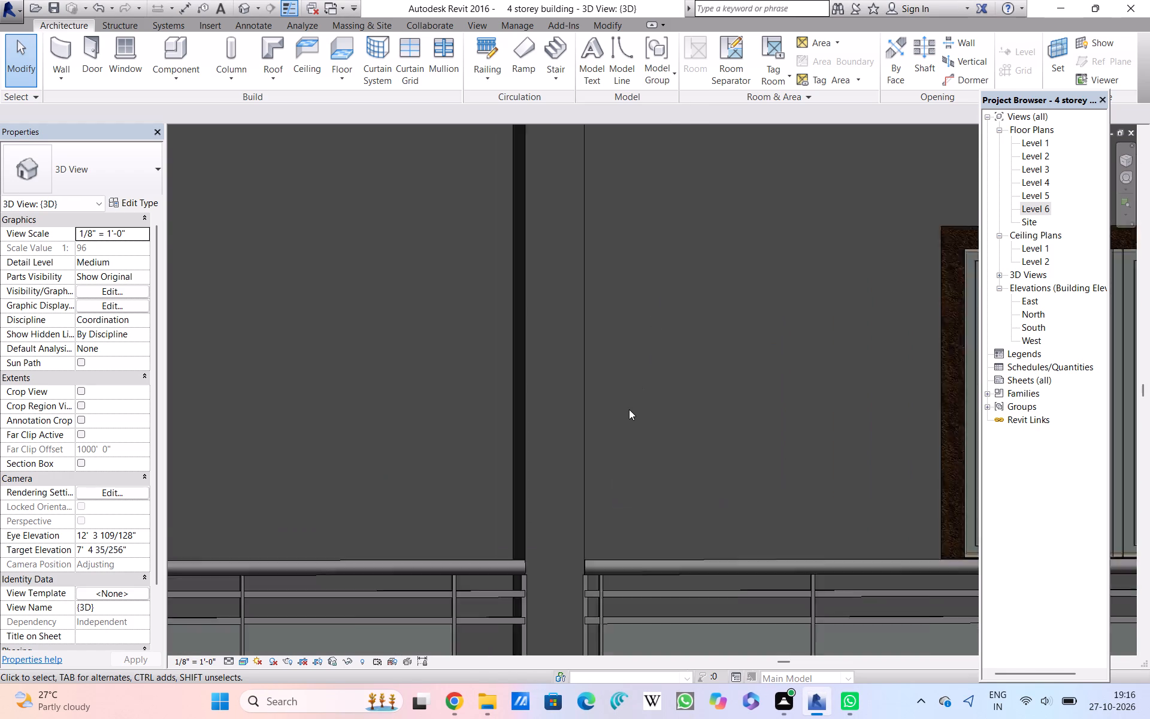
scroll(629, 409, "down", 8)
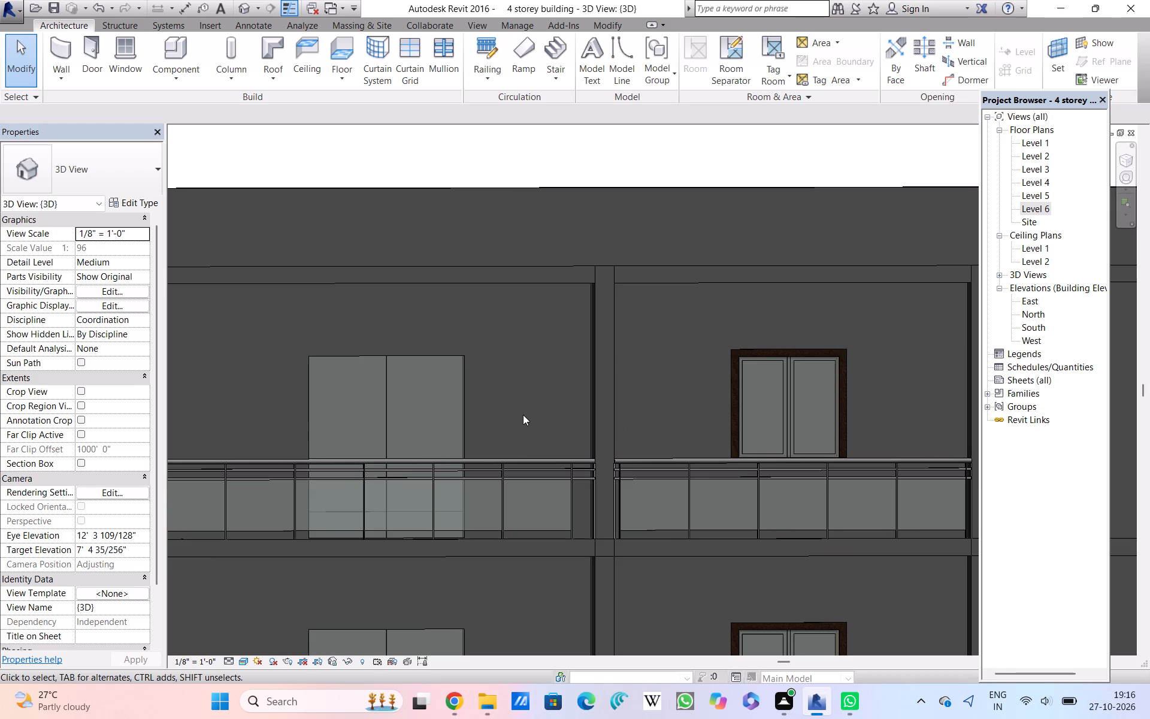
middle_click_drag(523, 415, 598, 425)
scroll(598, 425, "up", 1)
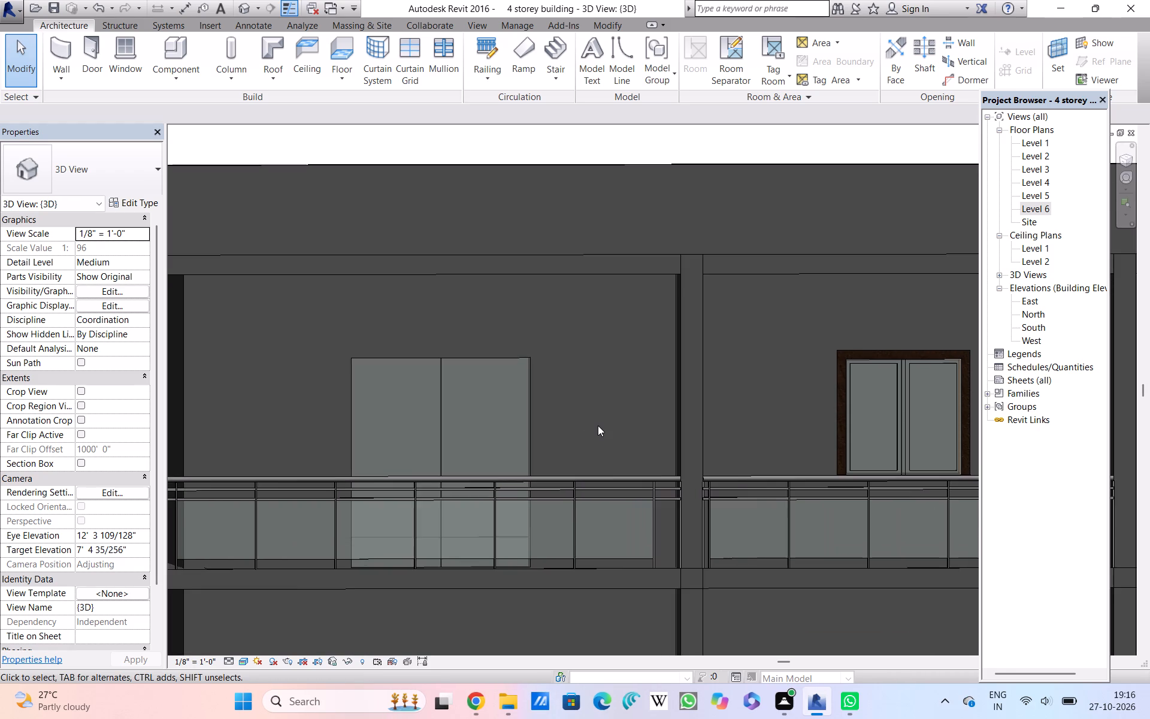
scroll(598, 425, "up", 6)
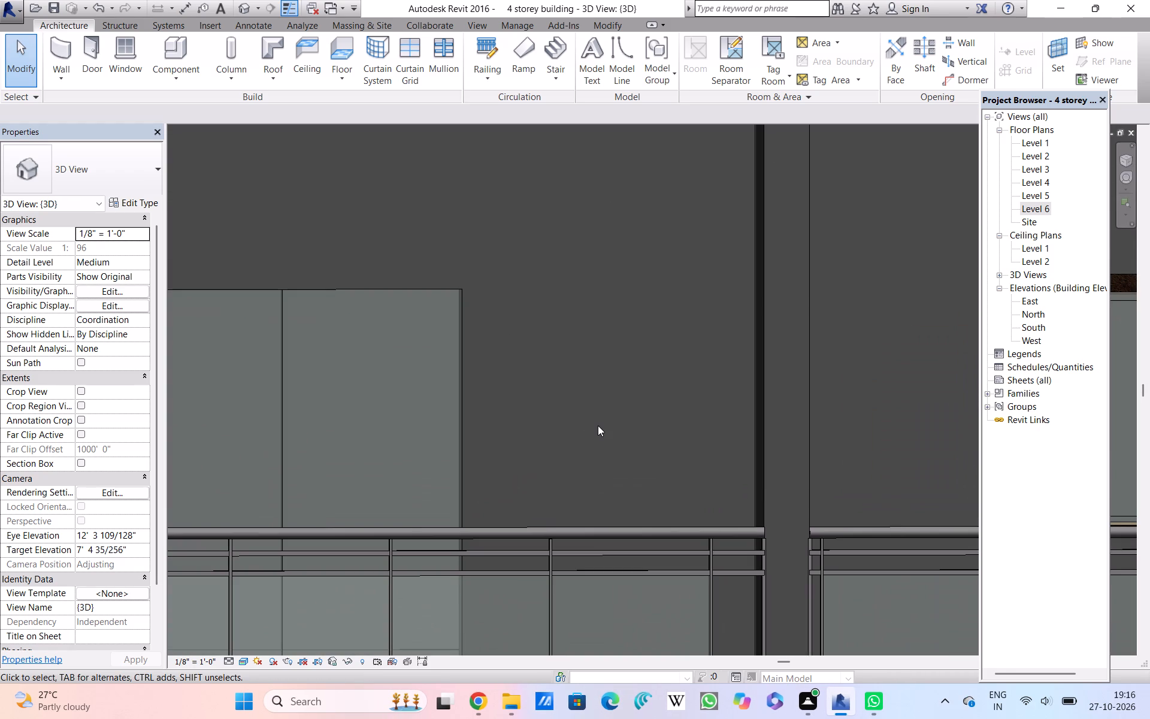
scroll(598, 425, "up", 4)
scroll(598, 425, "down", 6)
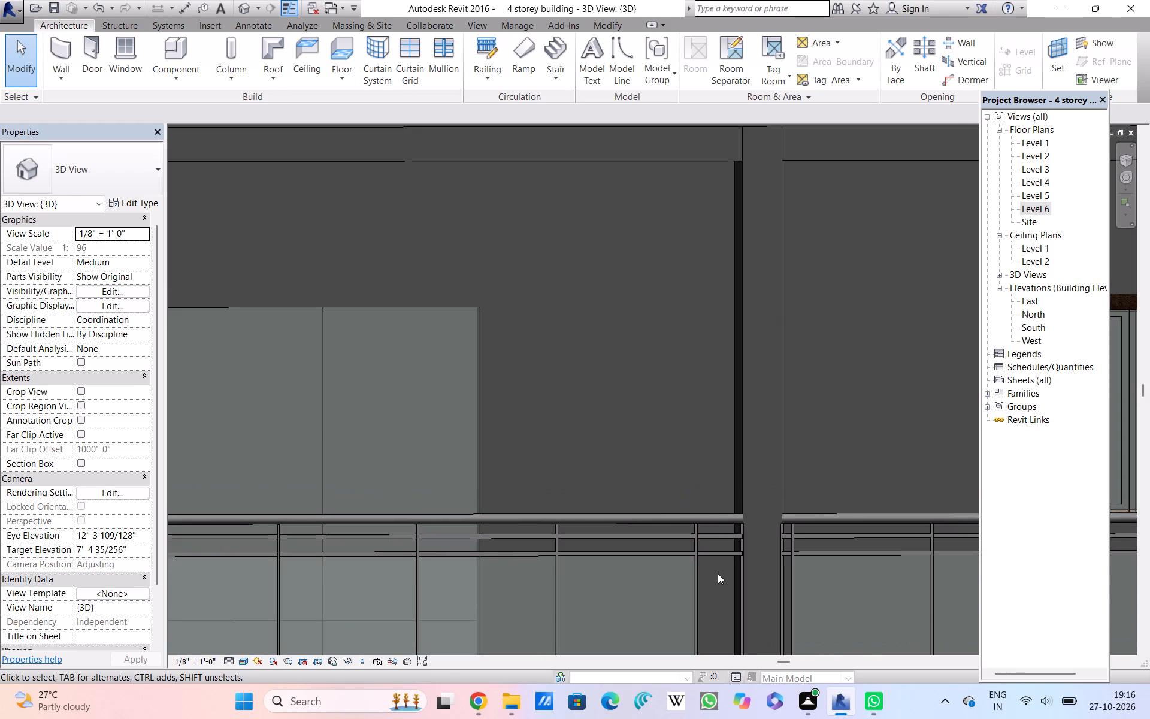
Inspect the handrail, horizontal rails and end post where the glass-door bay's railing meets the balcony column.
scroll(718, 573, "up", 10)
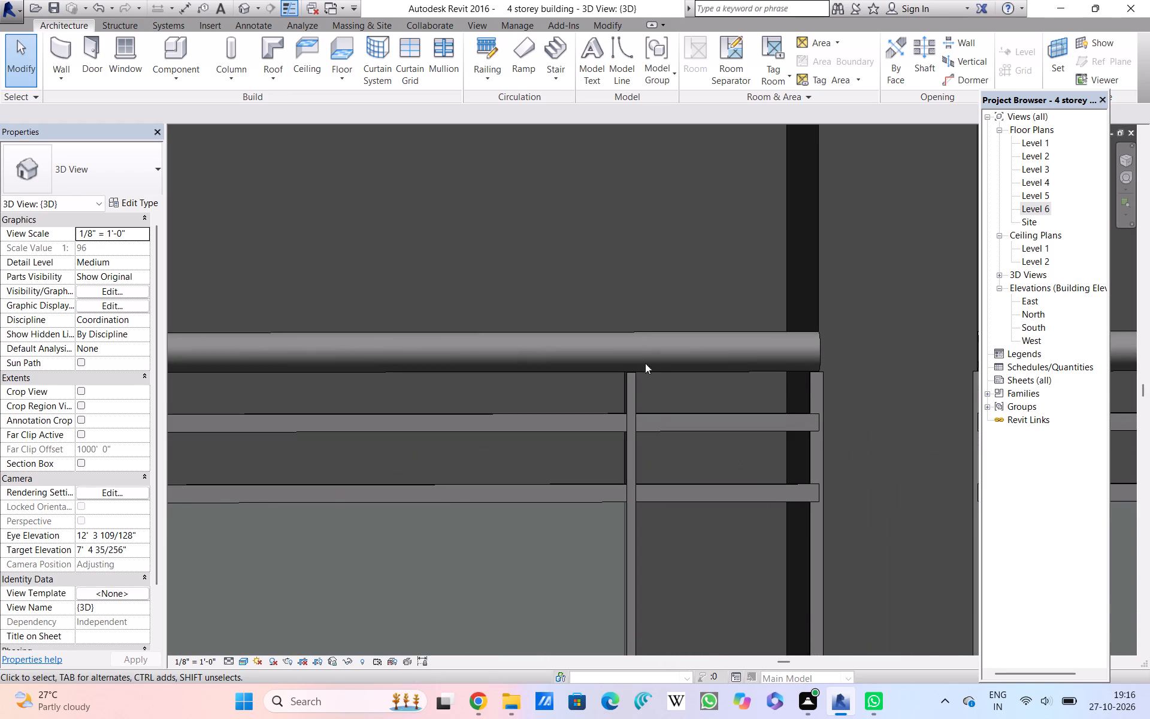
scroll(638, 324, "down", 7)
middle_click_drag(619, 227, 657, 409)
scroll(619, 227, "down", 1)
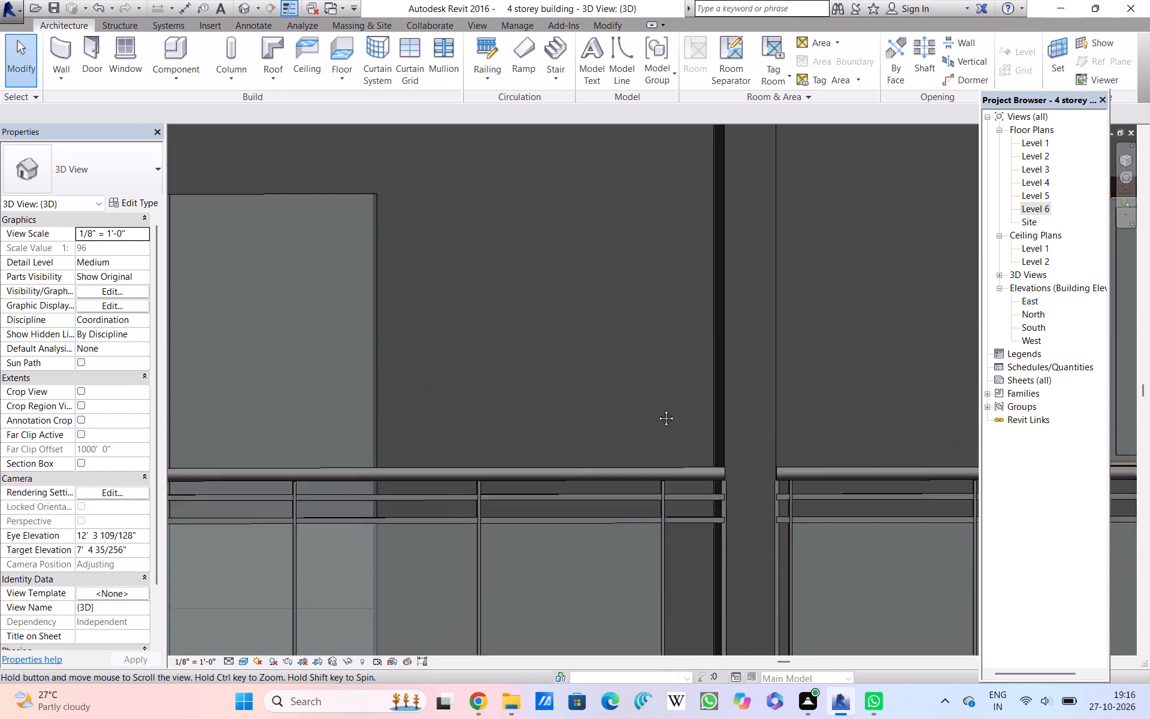
middle_click_drag(657, 409, 677, 502)
scroll(550, 437, "down", 4)
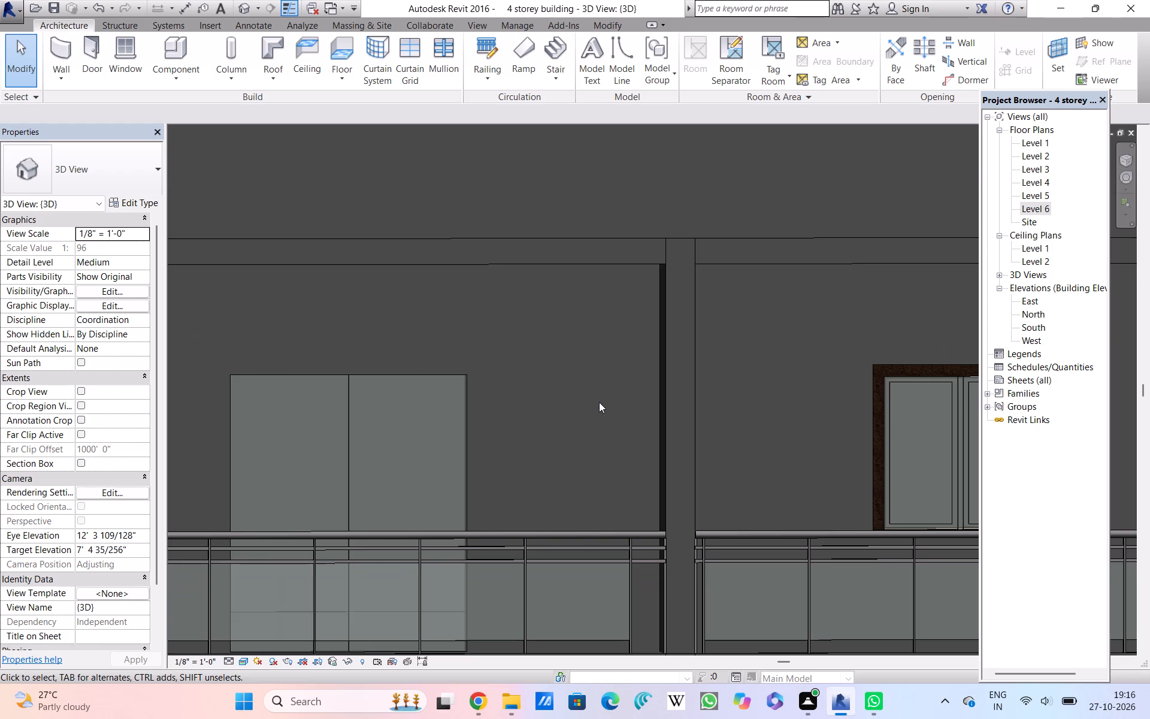
Review the parapet and roof slab edge above the two balcony bays, out to the building corner beside the glass door.
middle_click_drag(599, 402, 560, 482)
scroll(599, 402, "down", 1)
scroll(560, 482, "up", 4)
scroll(560, 482, "down", 3)
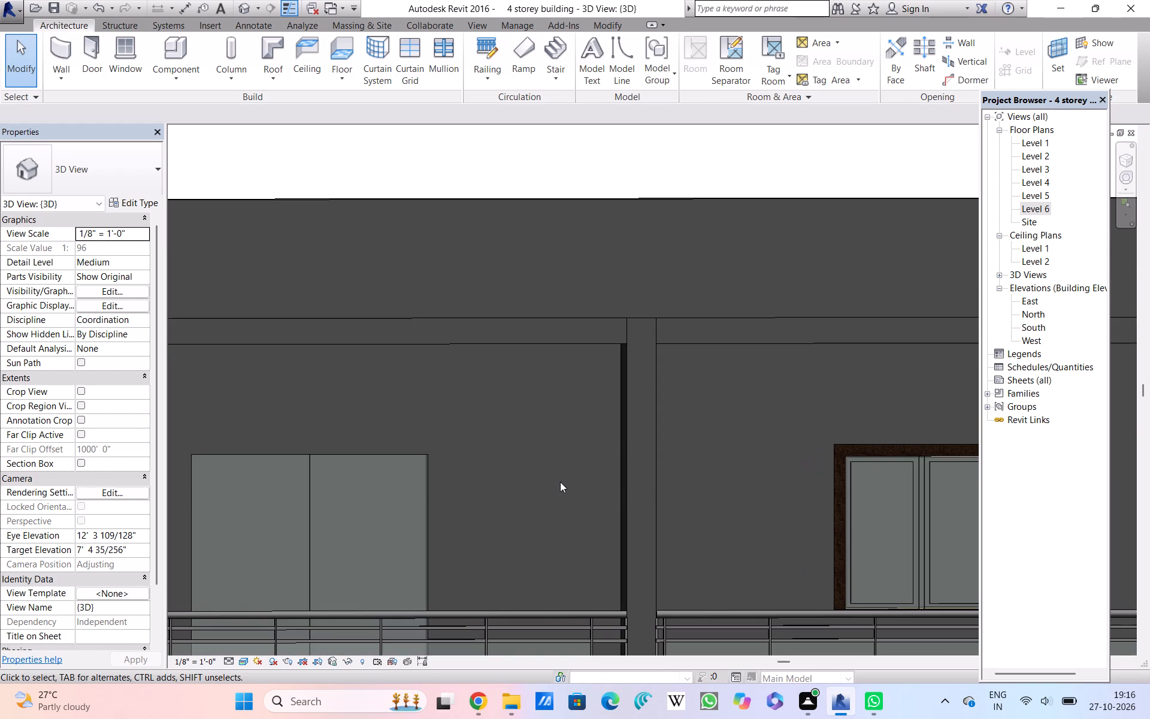
middle_click_drag(550, 431, 549, 440)
scroll(550, 431, "down", 5)
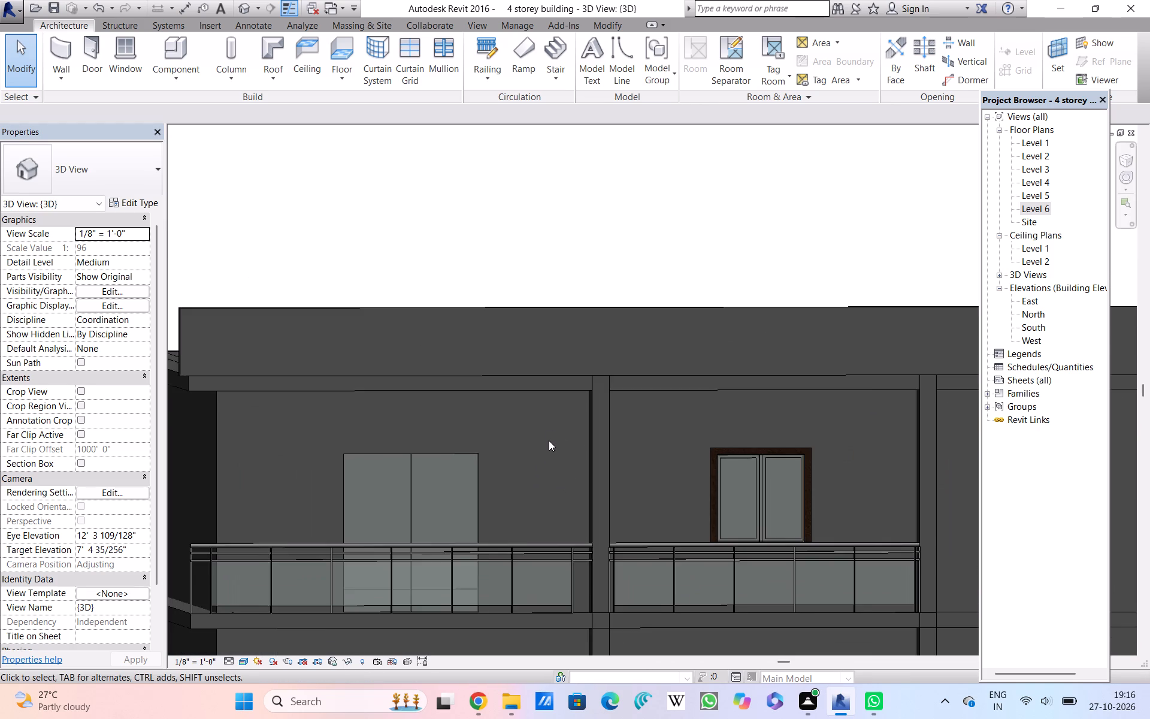
scroll(549, 440, "down", 1)
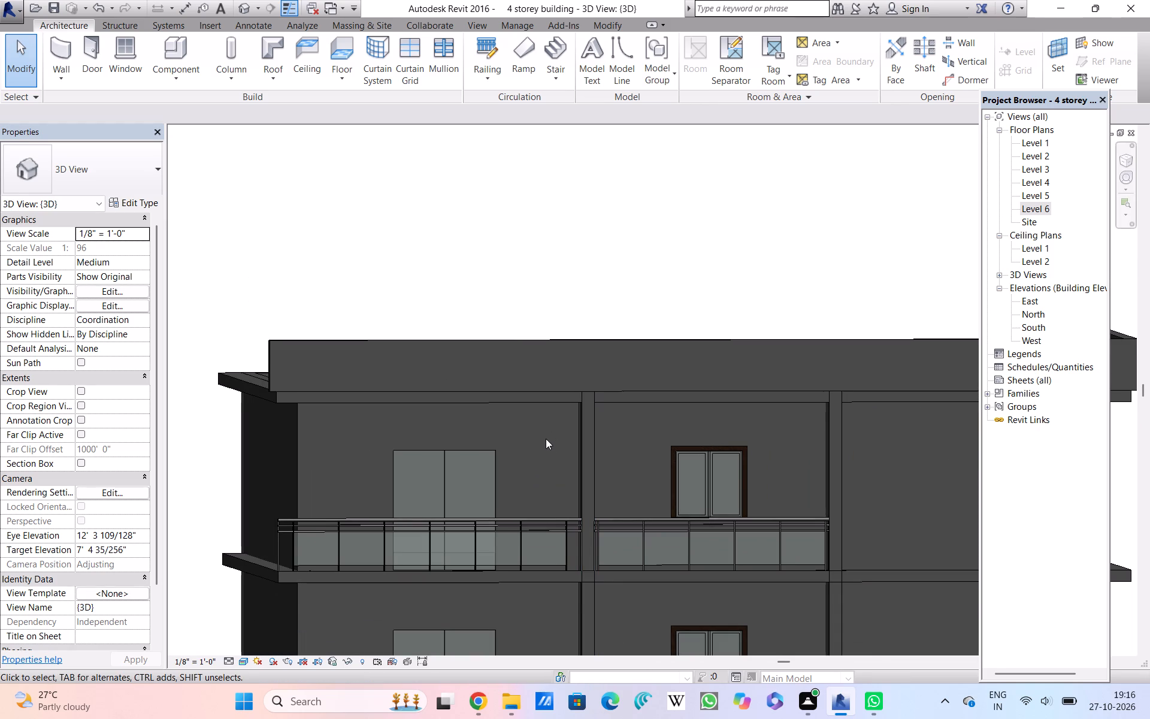
scroll(546, 439, "up", 3)
scroll(546, 439, "down", 3)
scroll(546, 439, "up", 2)
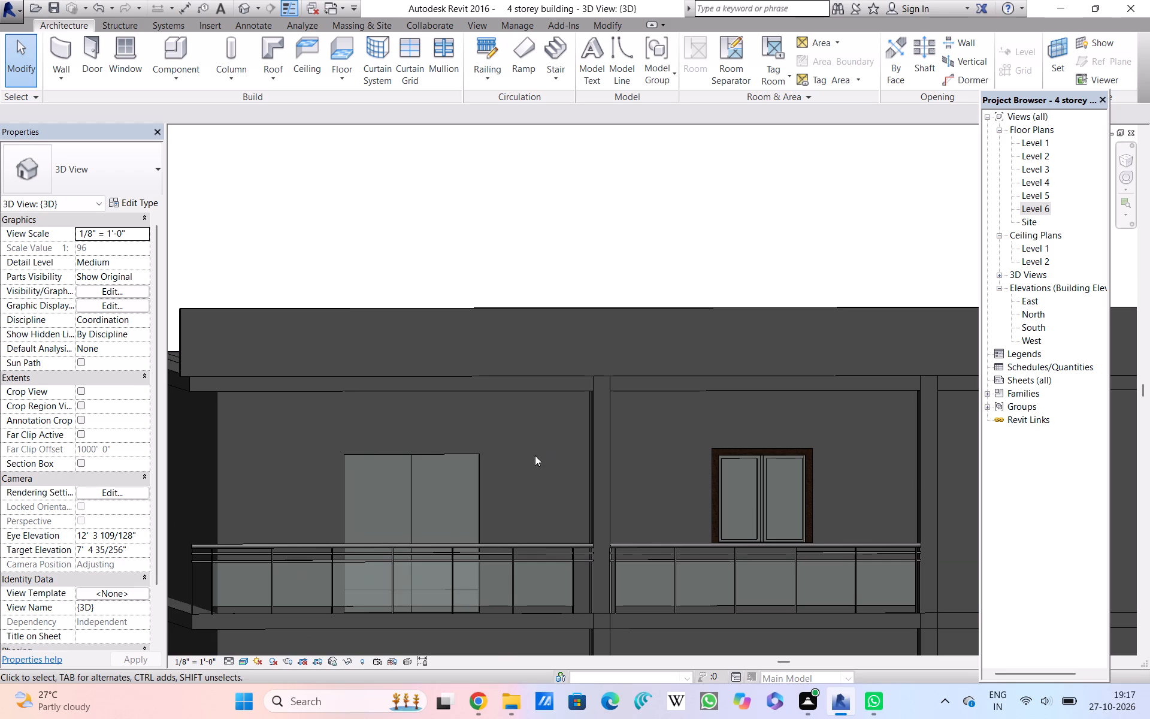
Examine the wall between the top-storey glass door and the balcony column, including the beam and parapet above.
scroll(508, 497, "up", 6)
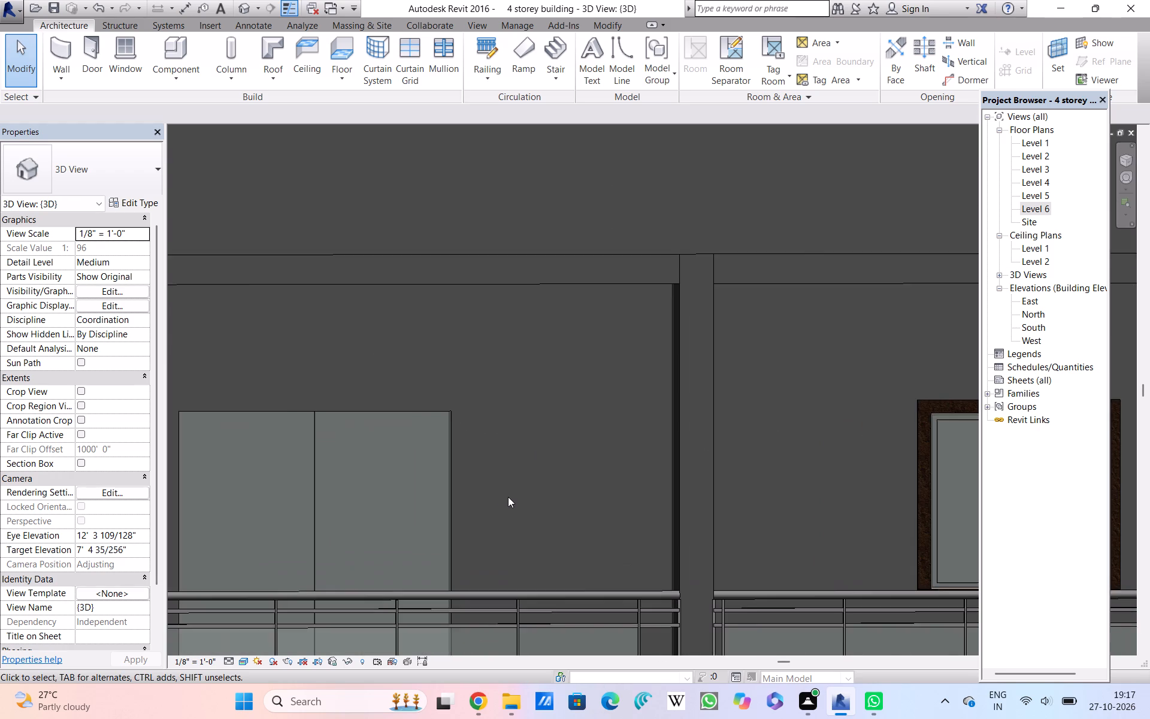
scroll(543, 479, "up", 4)
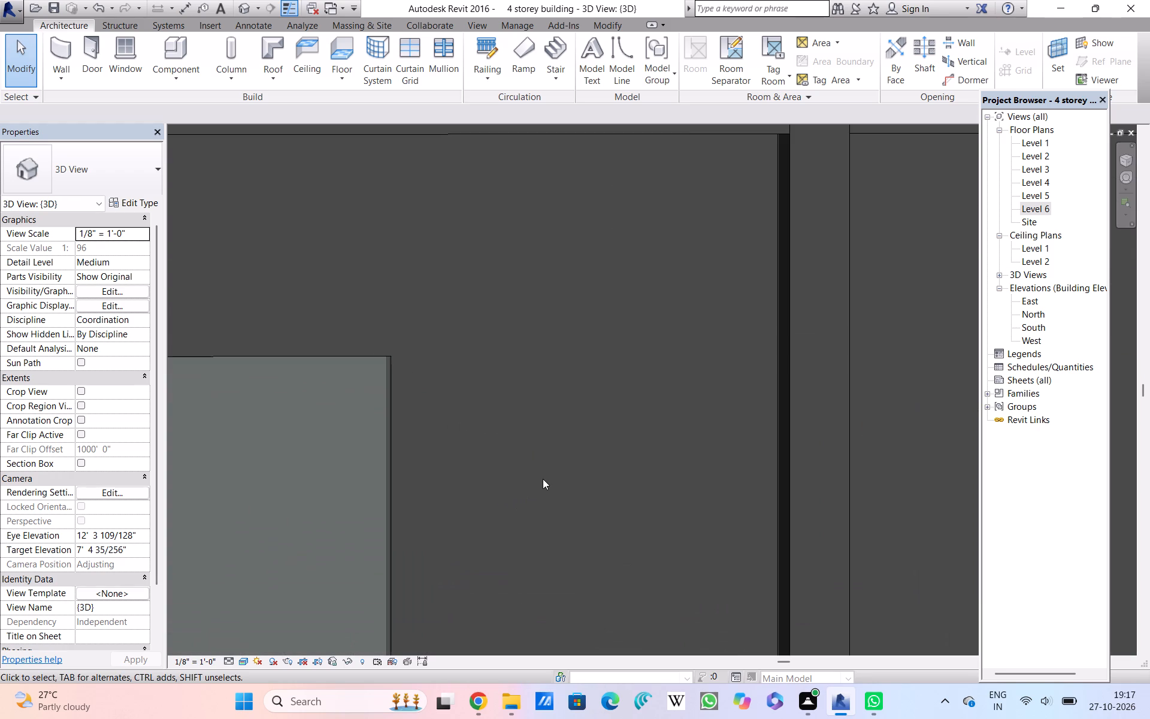
scroll(543, 479, "up", 5)
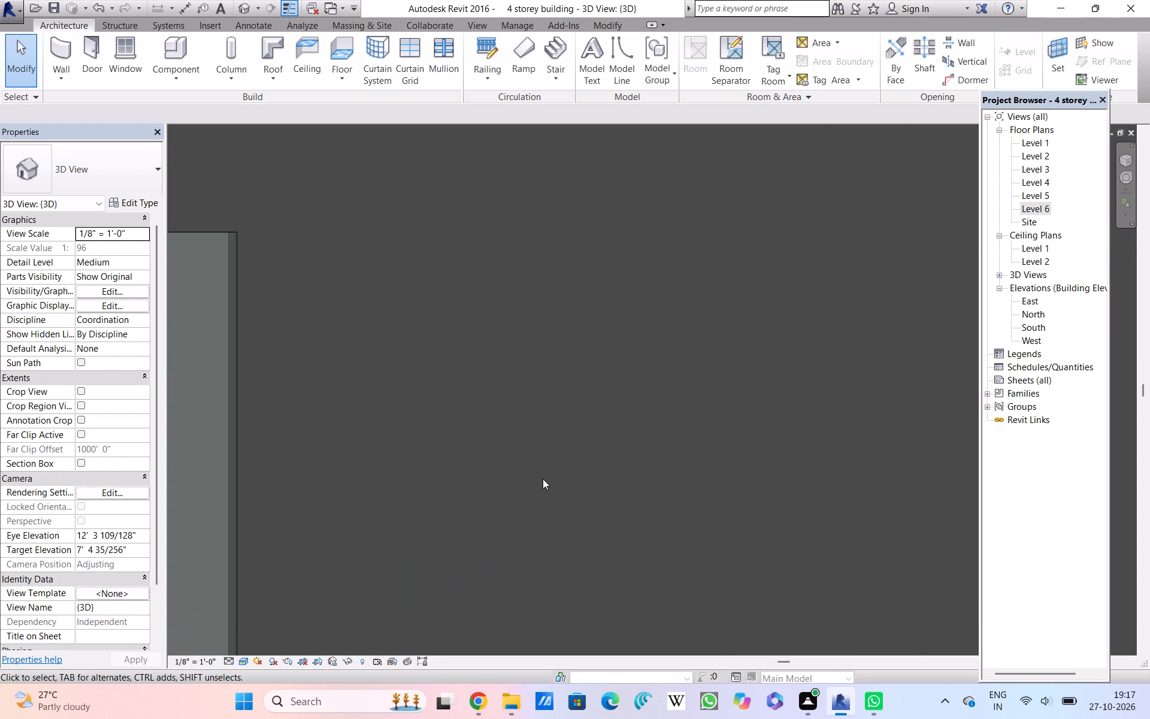
scroll(543, 479, "up", 4)
scroll(543, 479, "down", 2)
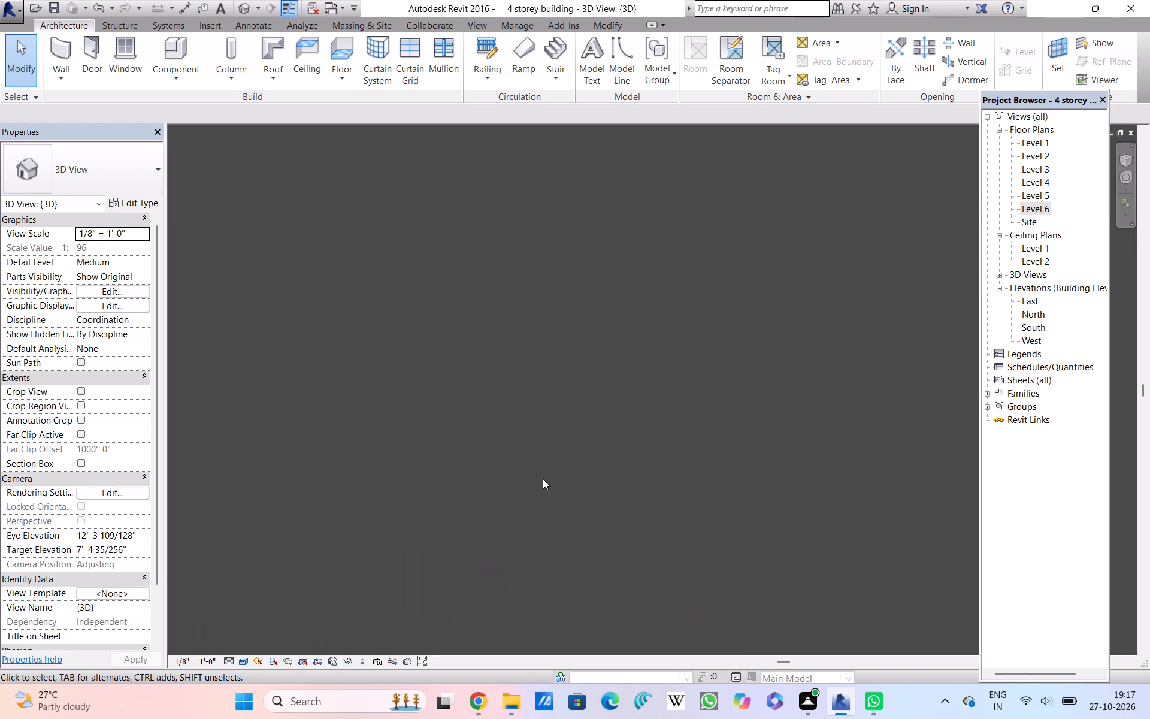
scroll(543, 479, "down", 11)
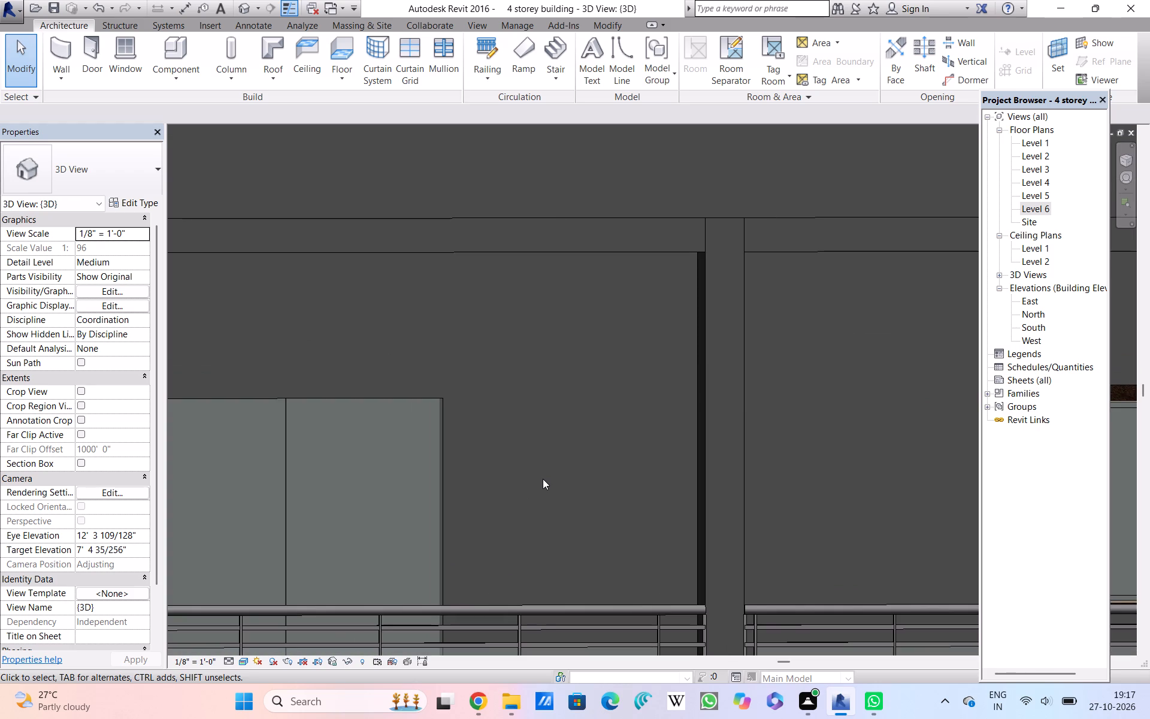
scroll(543, 479, "down", 4)
middle_click_drag(543, 479, 488, 471)
scroll(517, 463, "up", 6)
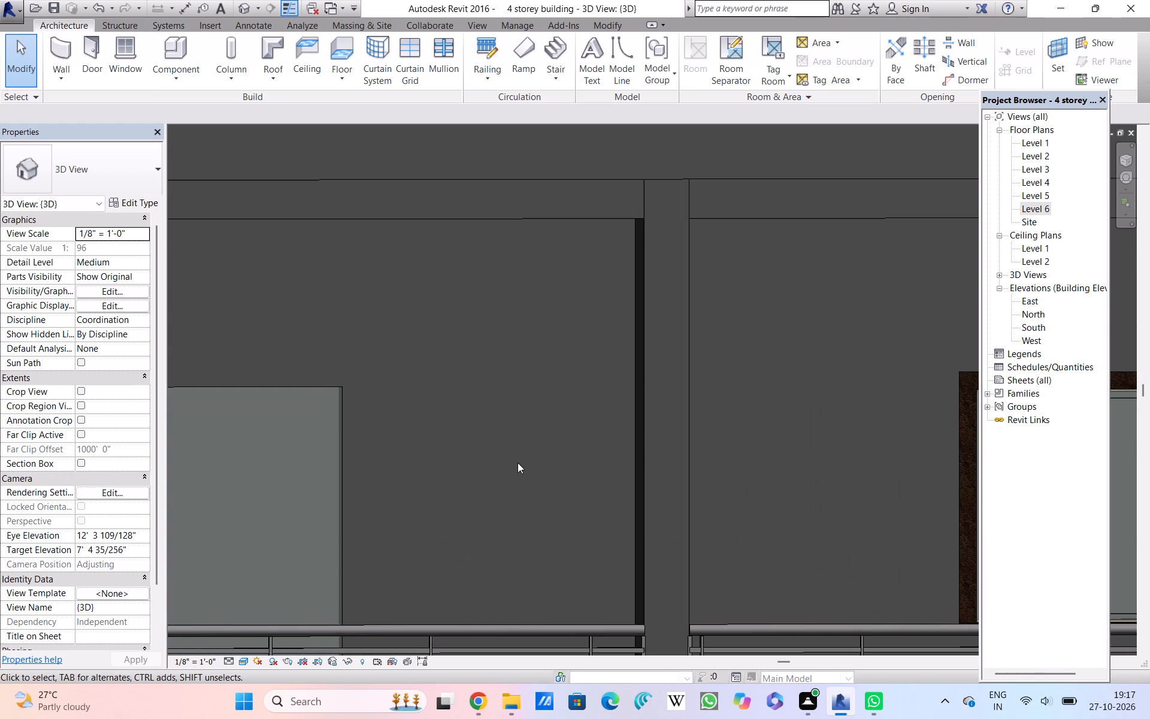
scroll(517, 463, "up", 5)
scroll(517, 463, "down", 2)
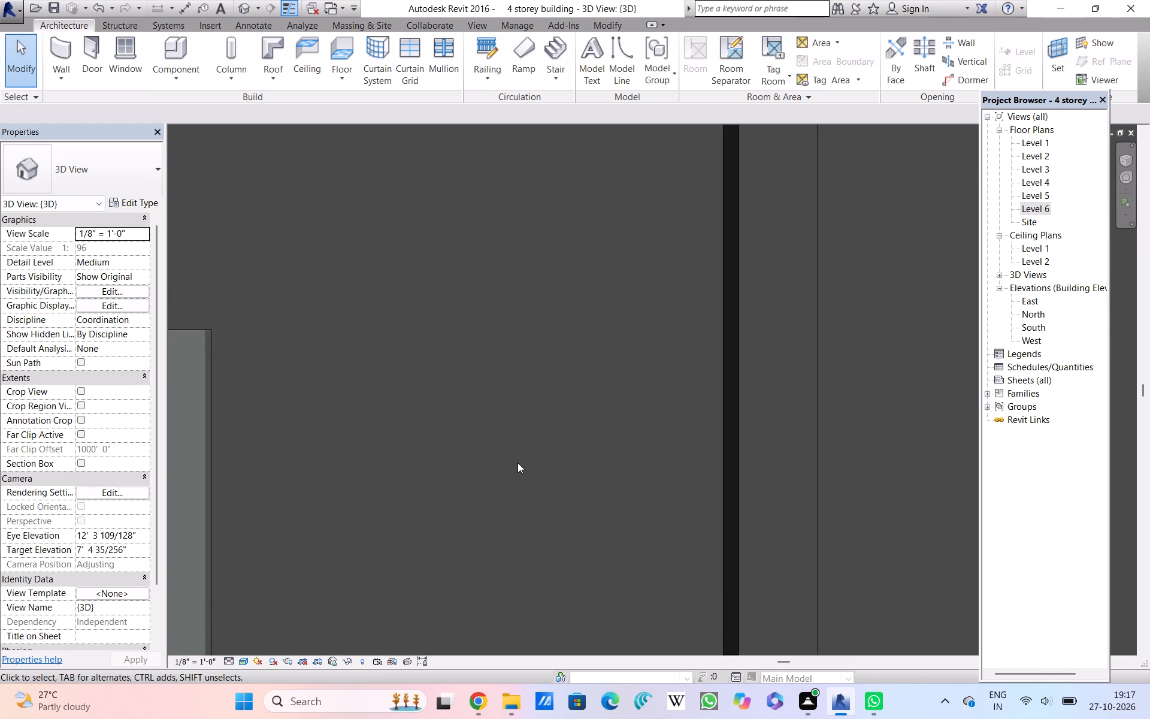
scroll(517, 463, "down", 6)
middle_click_drag(517, 463, 443, 491)
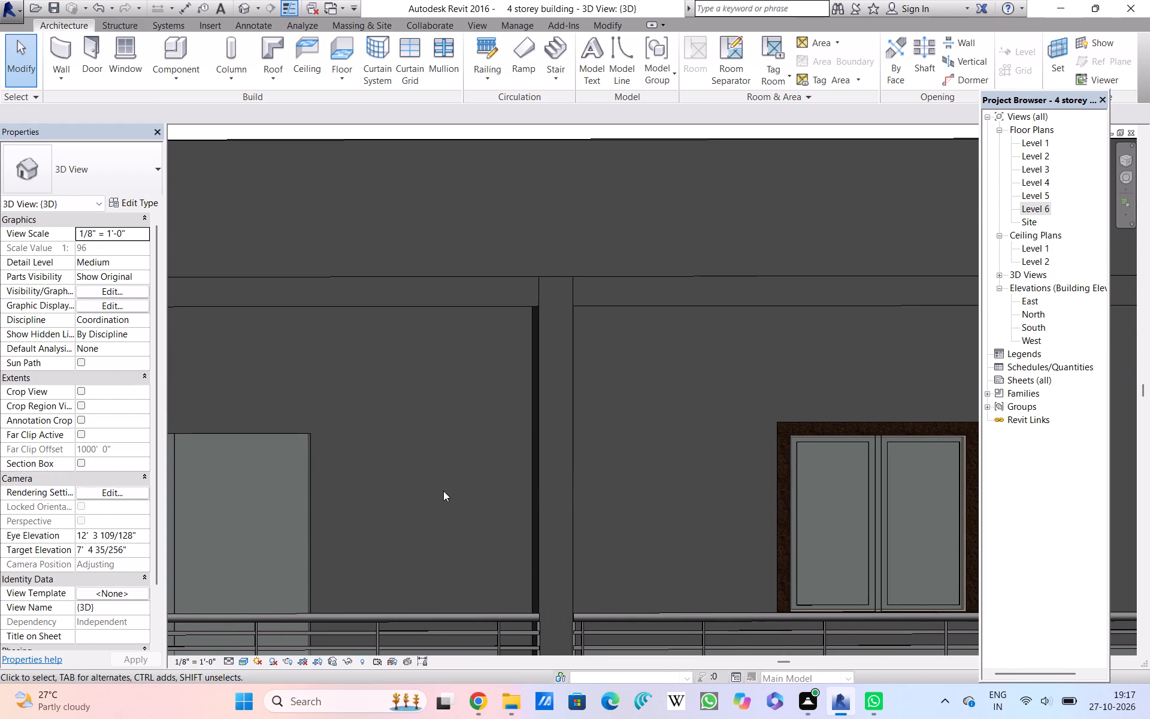
Examine the wall between the balcony column and the top-storey double door, moving across to the whole door.
scroll(443, 491, "up", 10)
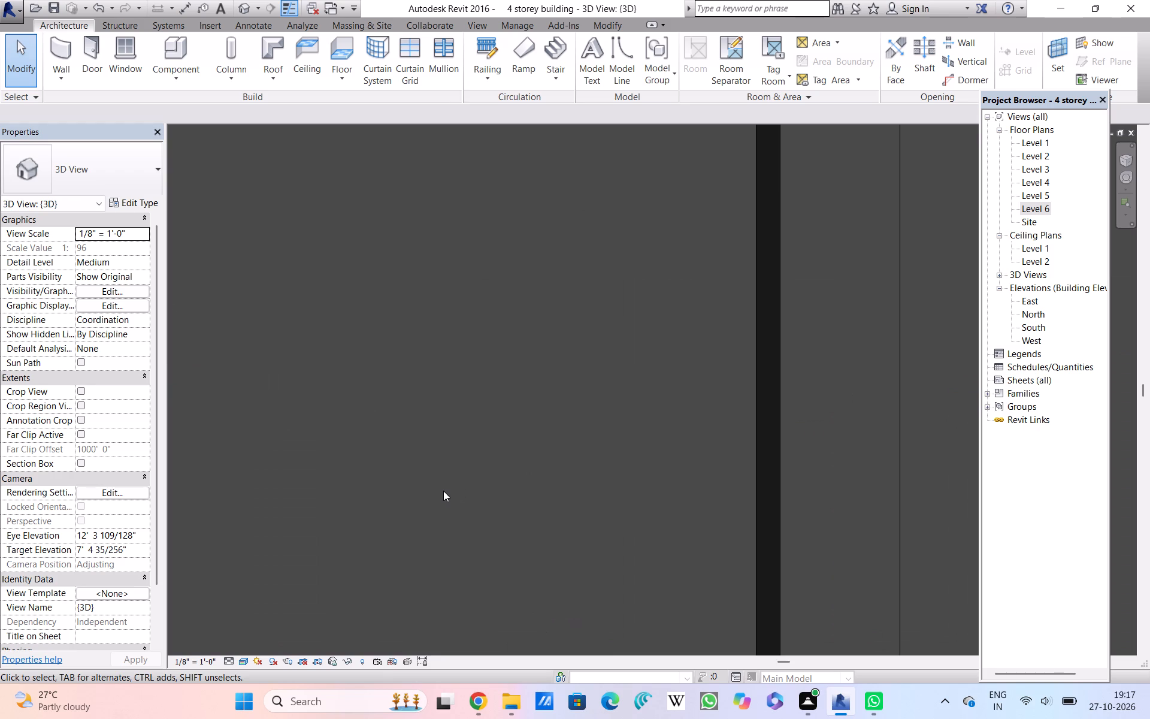
scroll(443, 491, "down", 6)
middle_click_drag(443, 491, 635, 478)
scroll(443, 491, "down", 1)
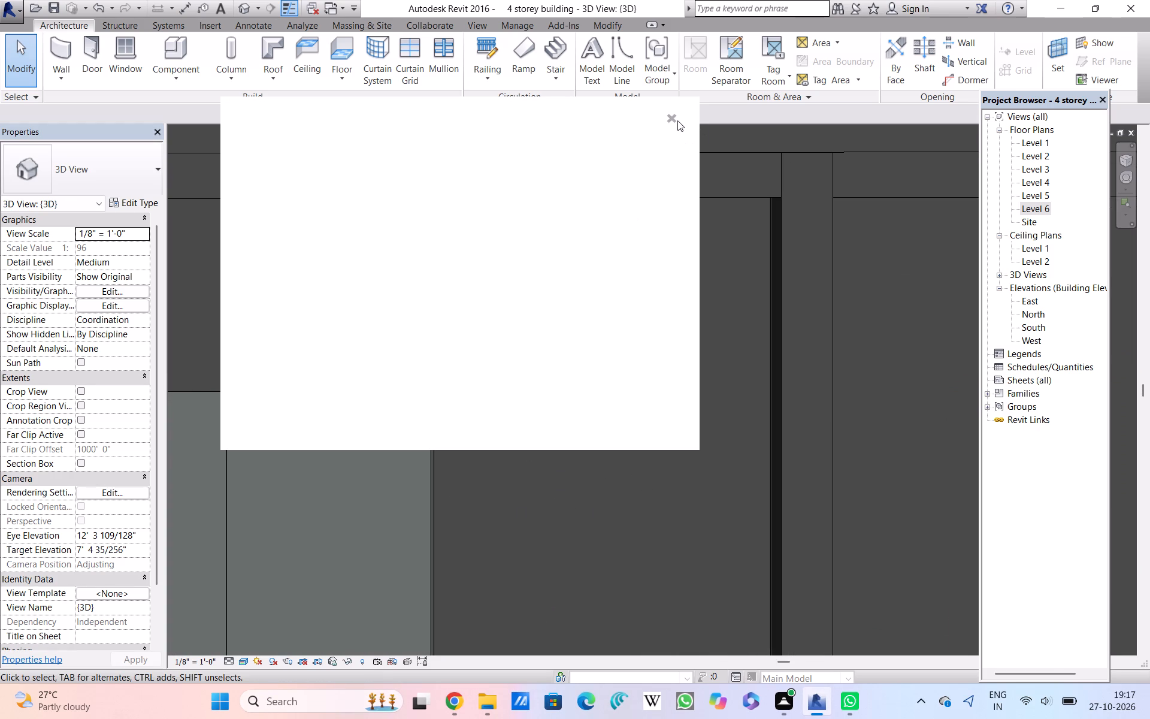
left_click(671, 119)
left_click(671, 119)
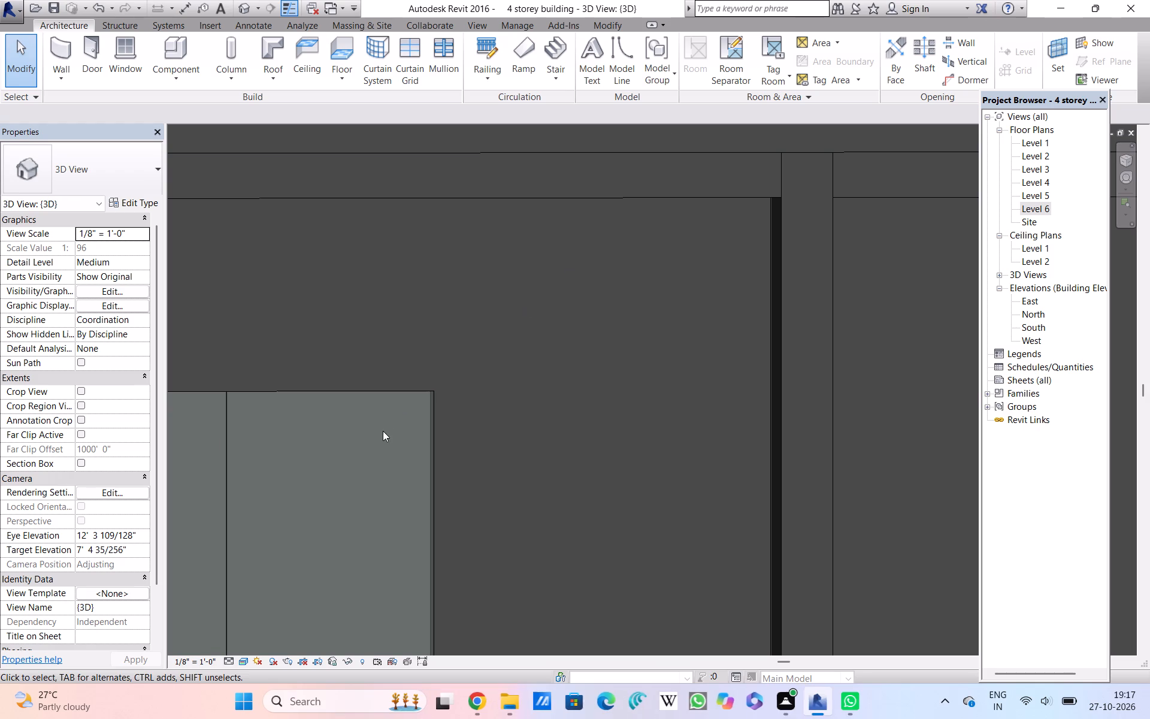
scroll(484, 519, "down", 1)
middle_click_drag(484, 519, 777, 454)
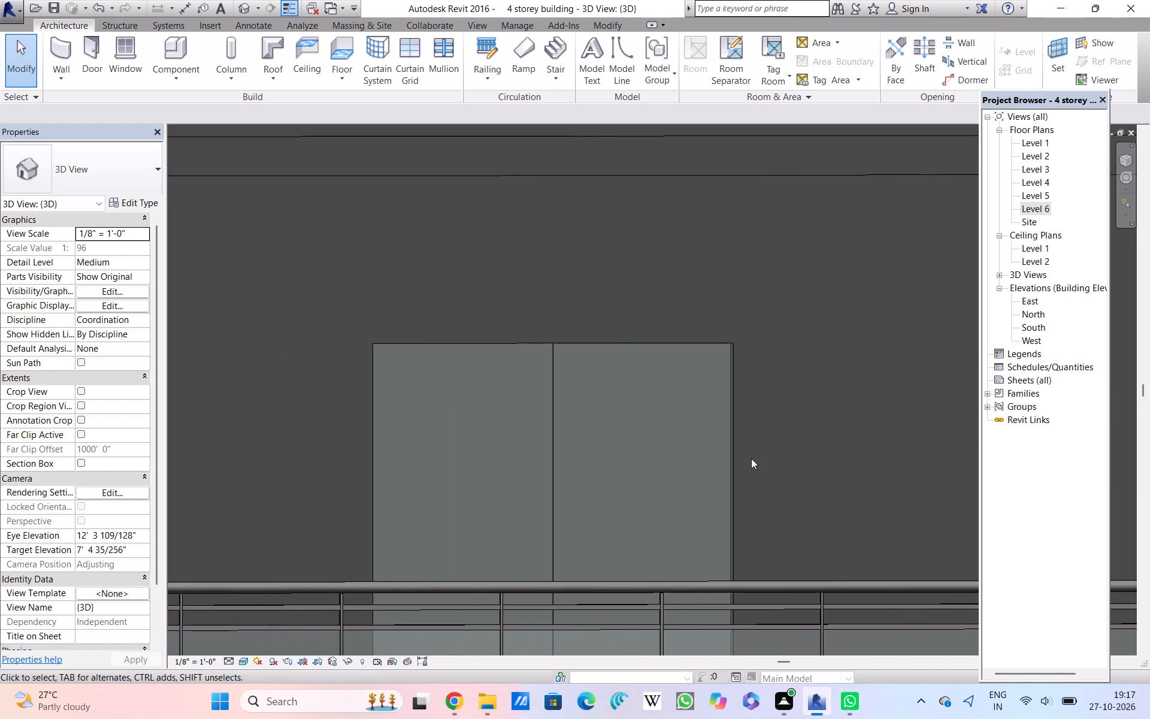
Inspect the top-storey double door's two panels, their top edge and the wall directly above.
scroll(598, 491, "up", 6)
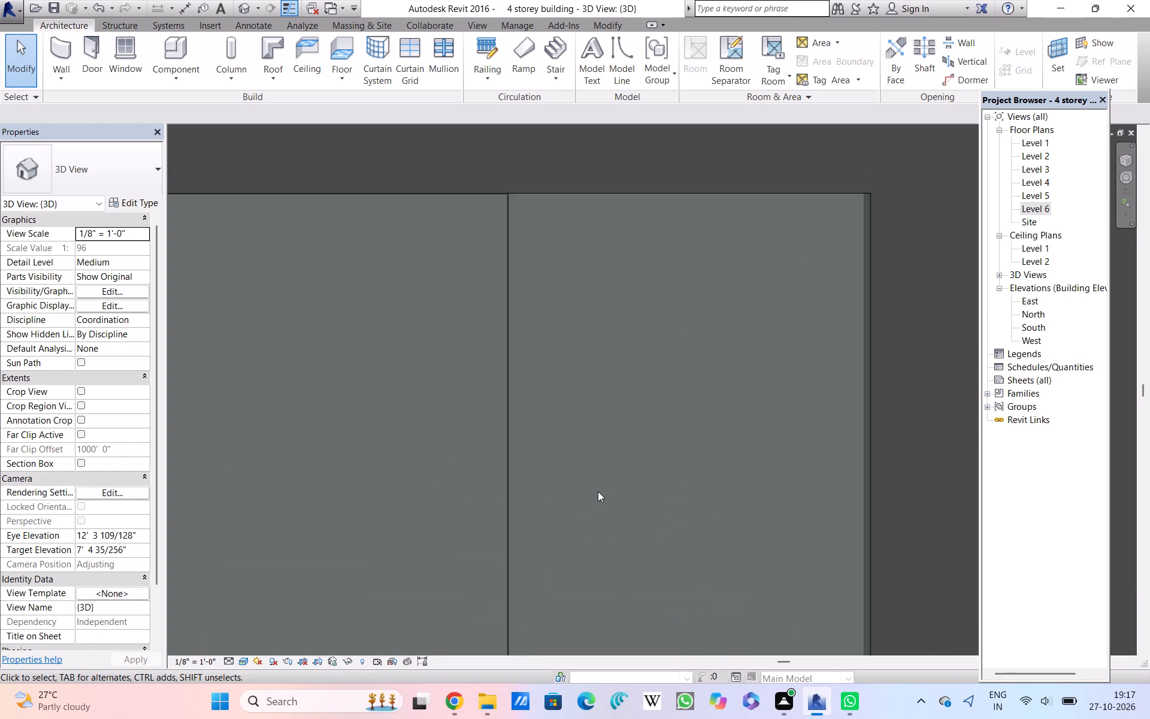
scroll(598, 491, "up", 4)
scroll(598, 491, "down", 1)
middle_click_drag(598, 491, 668, 608)
scroll(625, 515, "up", 4)
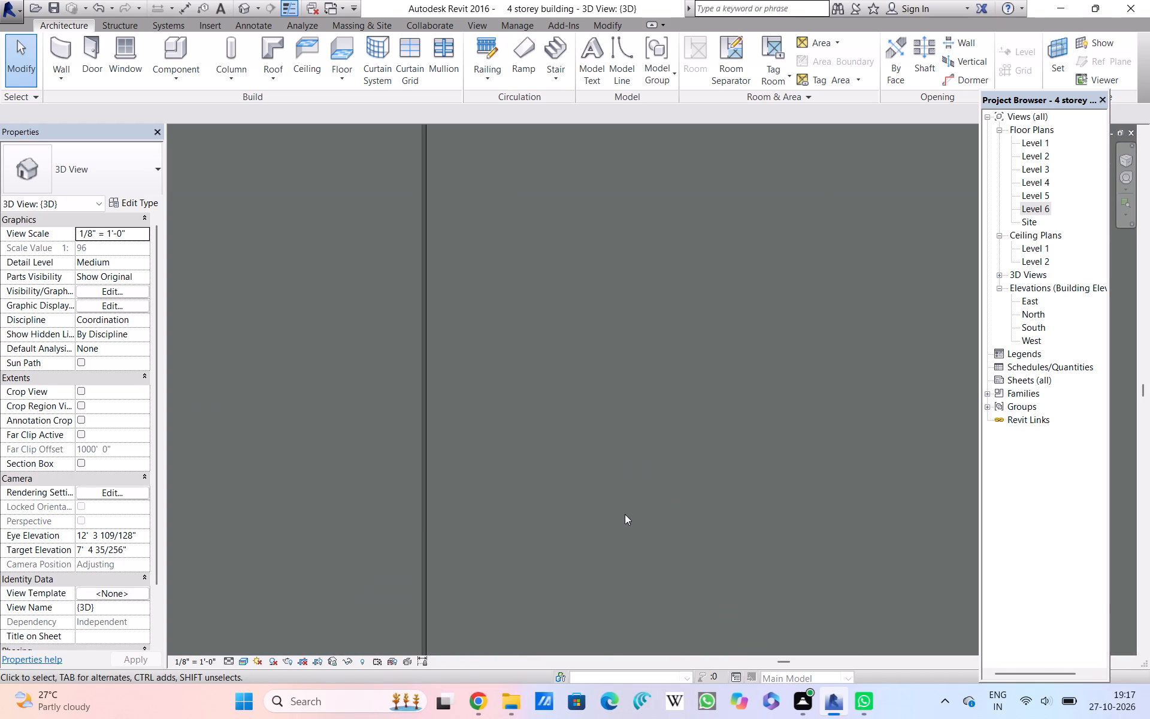
scroll(625, 514, "down", 8)
middle_click_drag(621, 481, 627, 554)
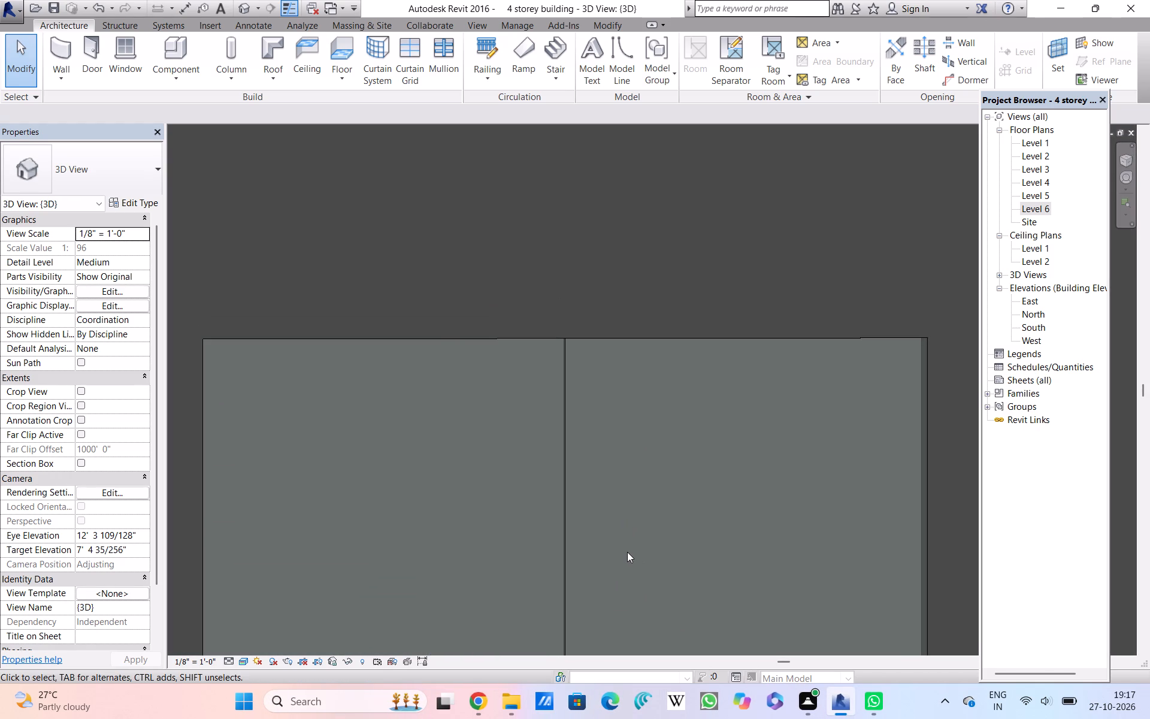
scroll(627, 551, "up", 4)
middle_click_drag(627, 551, 640, 620)
scroll(636, 590, "up", 4)
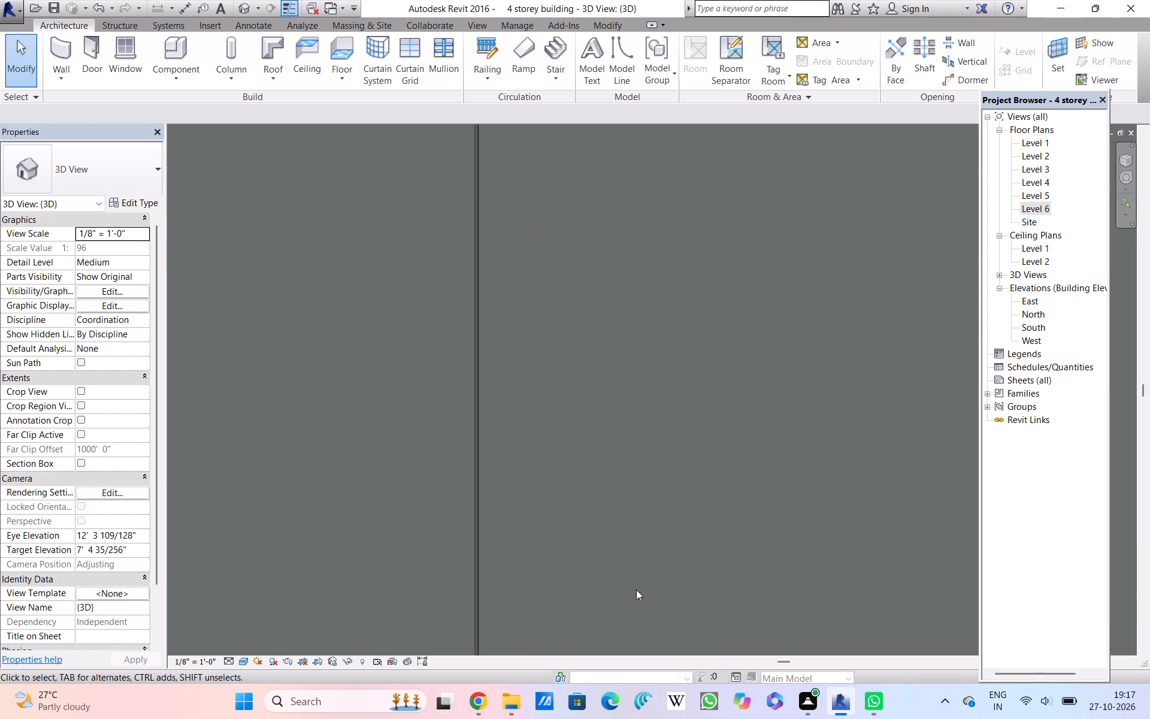
Inspect the narrow vertical joint where the two panels of the top-storey double door meet.
scroll(636, 590, "up", 5)
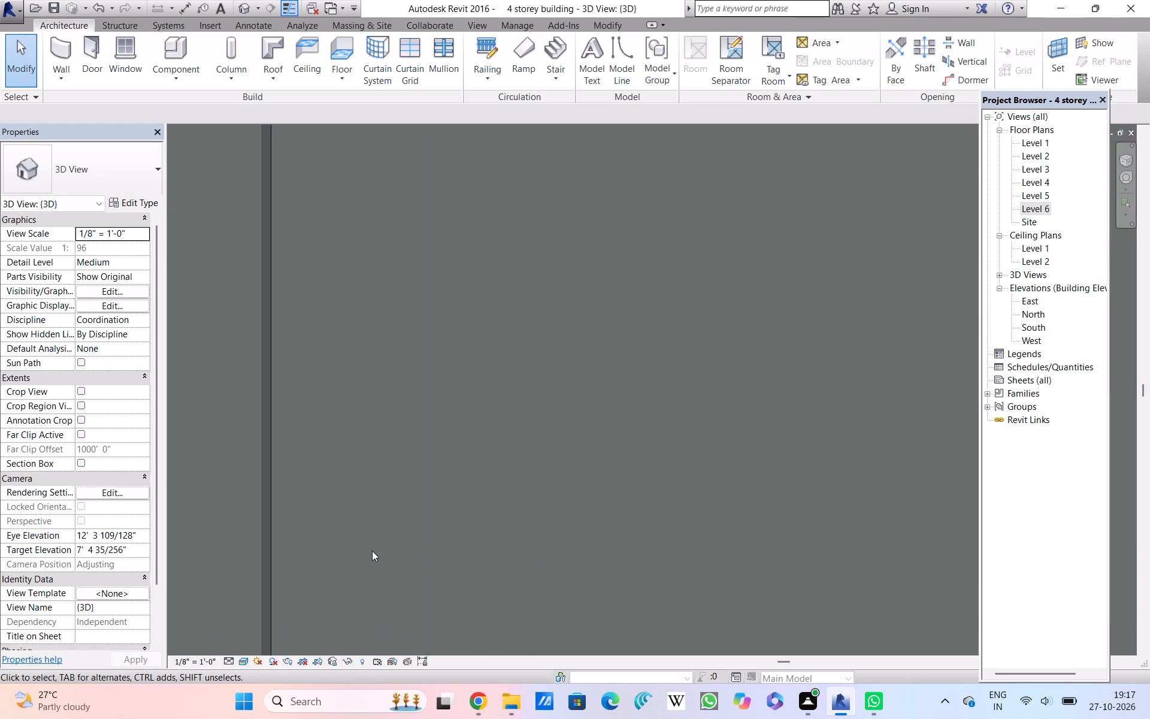
middle_click_drag(372, 551, 767, 546)
scroll(683, 542, "up", 2)
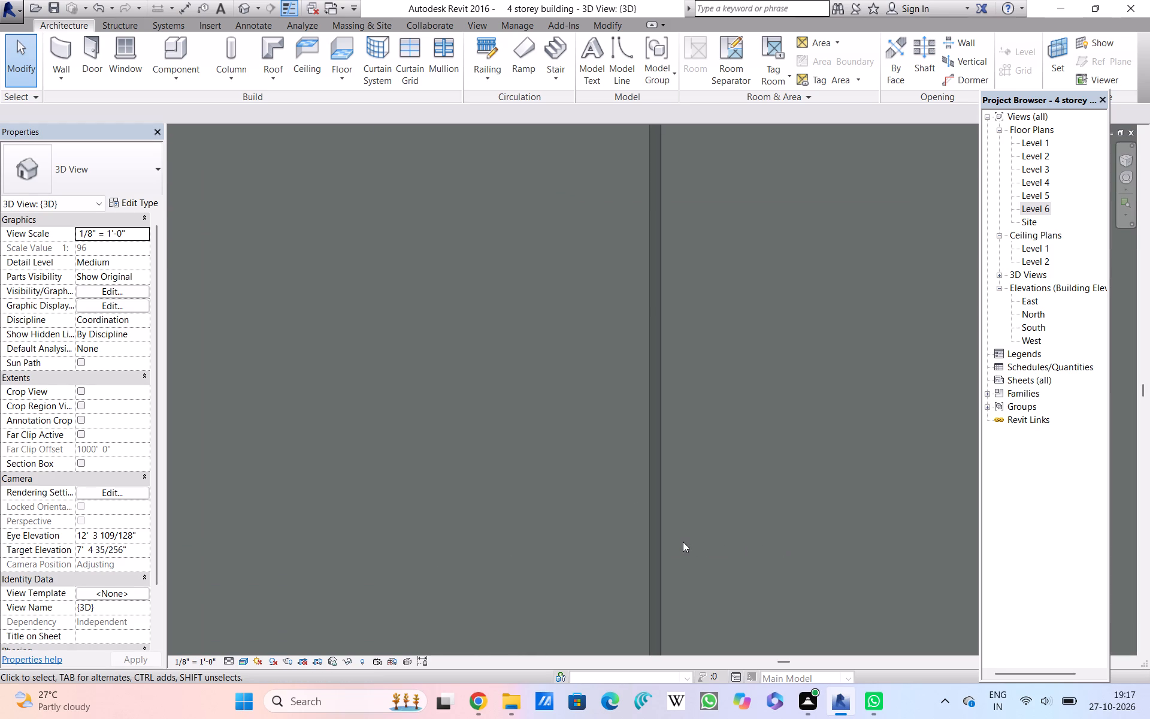
scroll(683, 542, "up", 7)
scroll(683, 542, "down", 10)
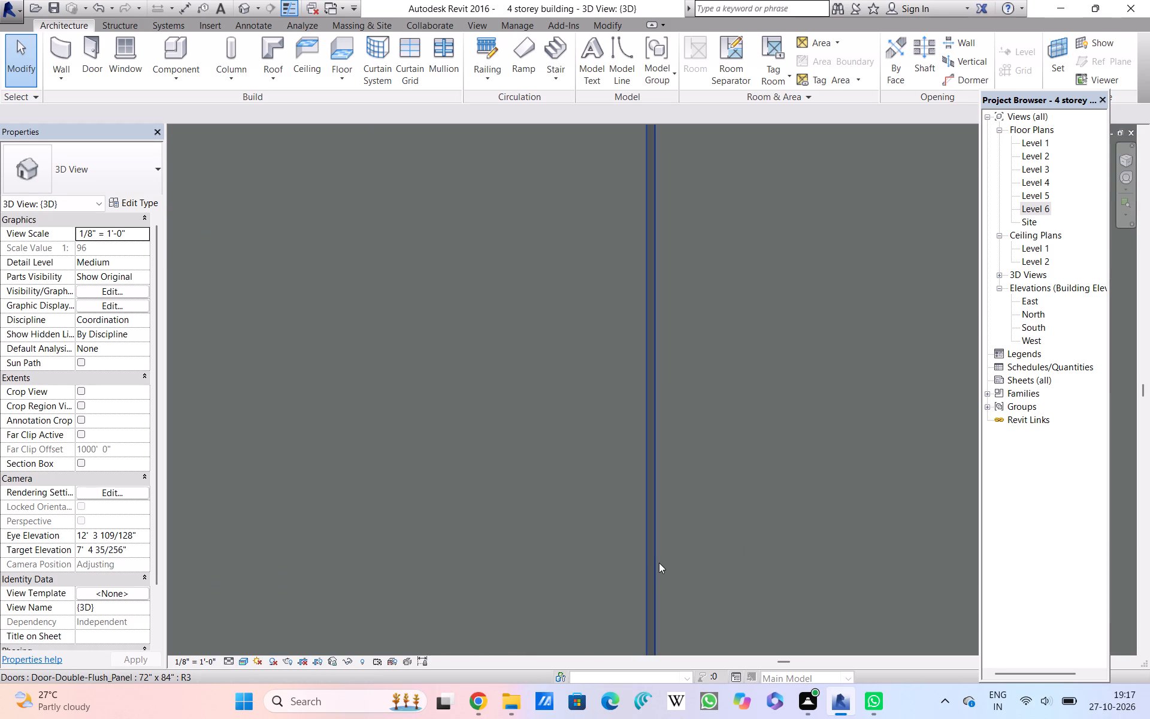
scroll(659, 563, "down", 3)
scroll(783, 488, "down", 1)
middle_click_drag(783, 488, 491, 558)
scroll(491, 558, "down", 3)
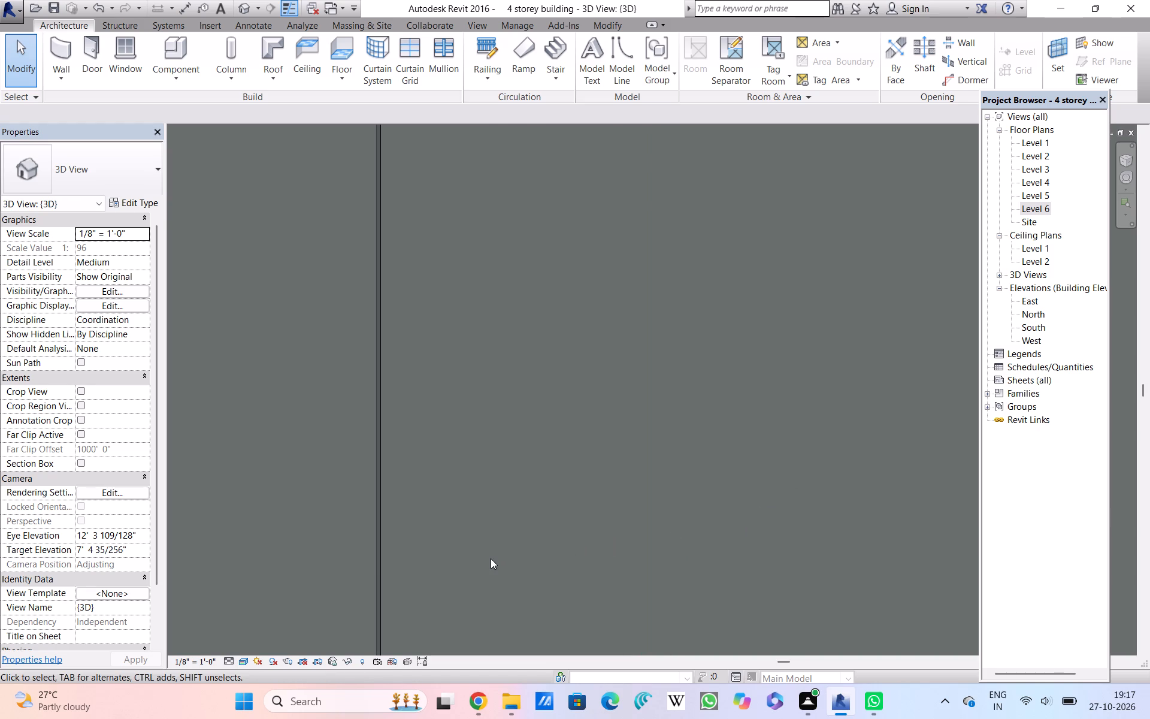
scroll(491, 558, "down", 2)
scroll(652, 507, "down", 1)
middle_click_drag(739, 509, 611, 421)
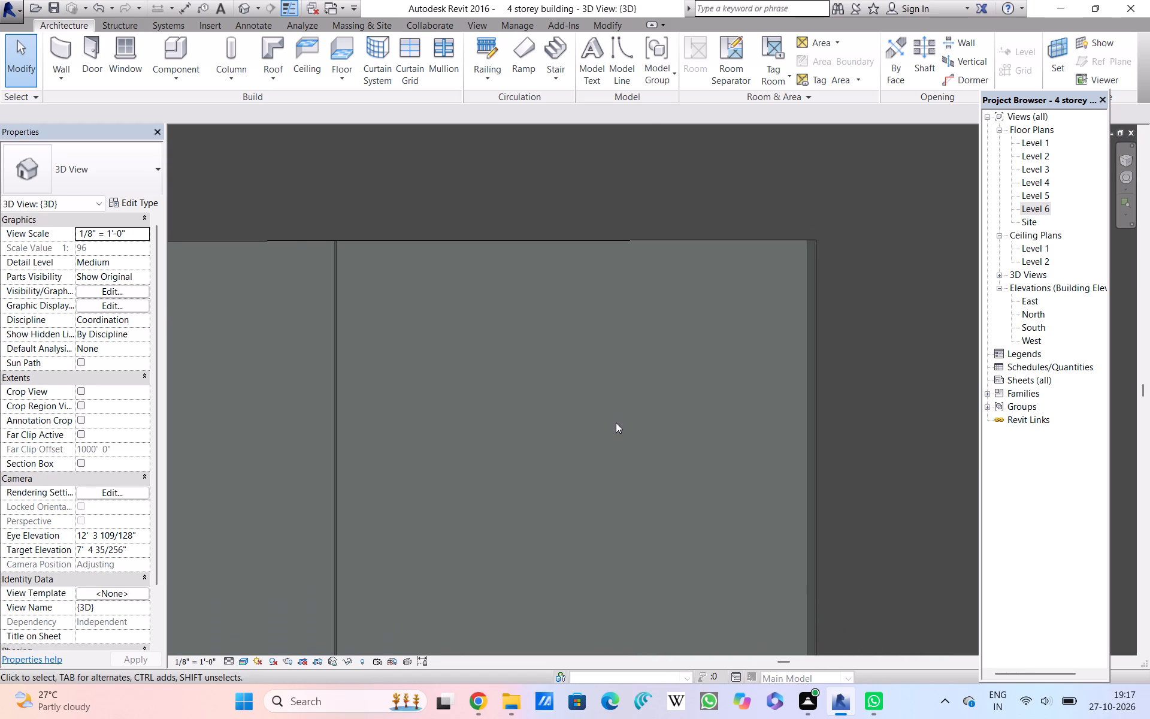
Review the balcony railing, its infill panels and the slab edge in front of the top-storey double door.
scroll(618, 395, "down", 4)
middle_click_drag(637, 491, 643, 408)
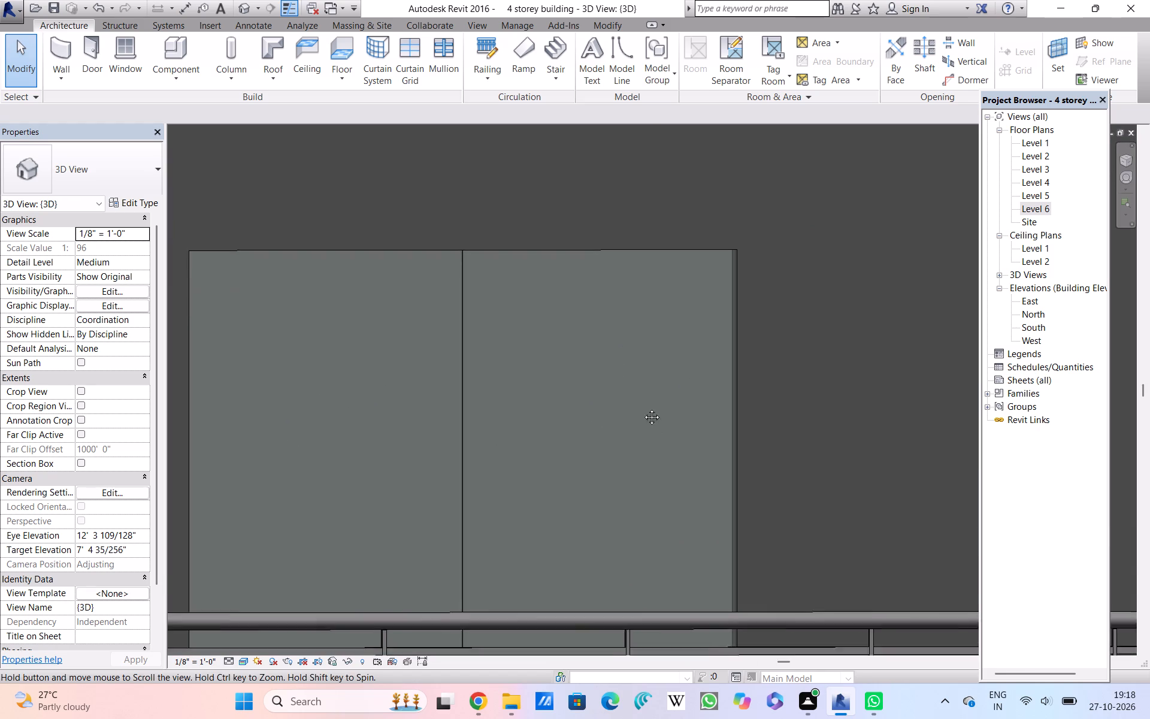
middle_click_drag(643, 408, 638, 341)
scroll(638, 341, "down", 2)
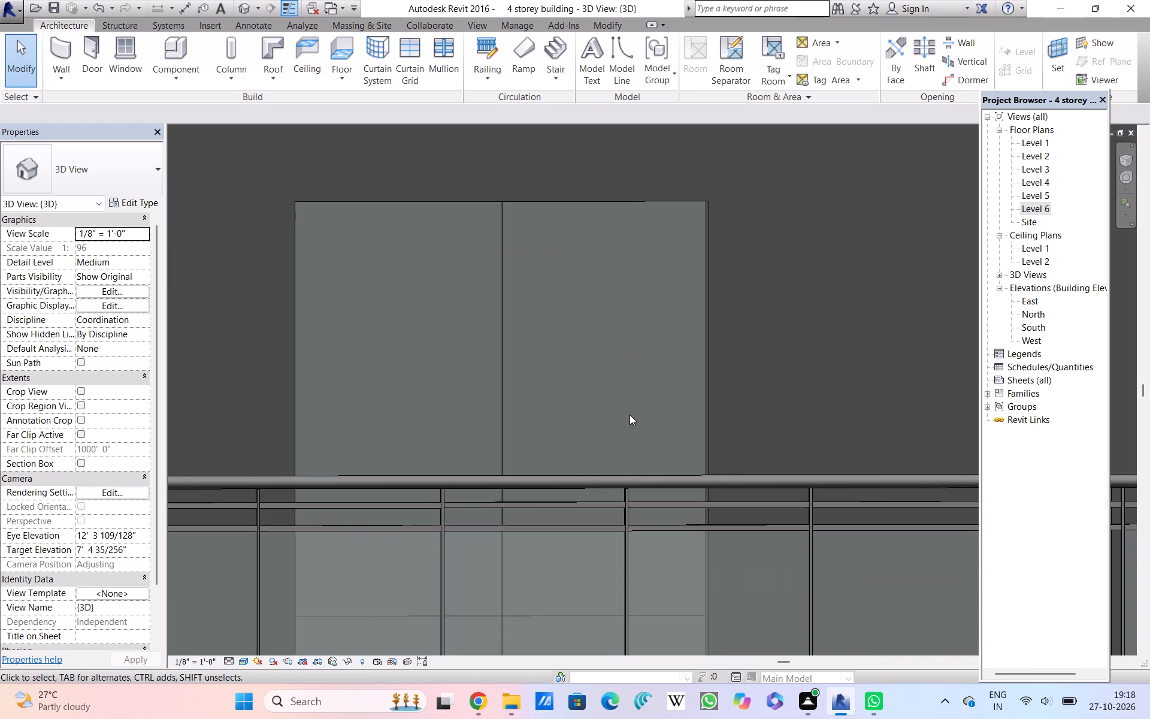
middle_click_drag(631, 418, 639, 282)
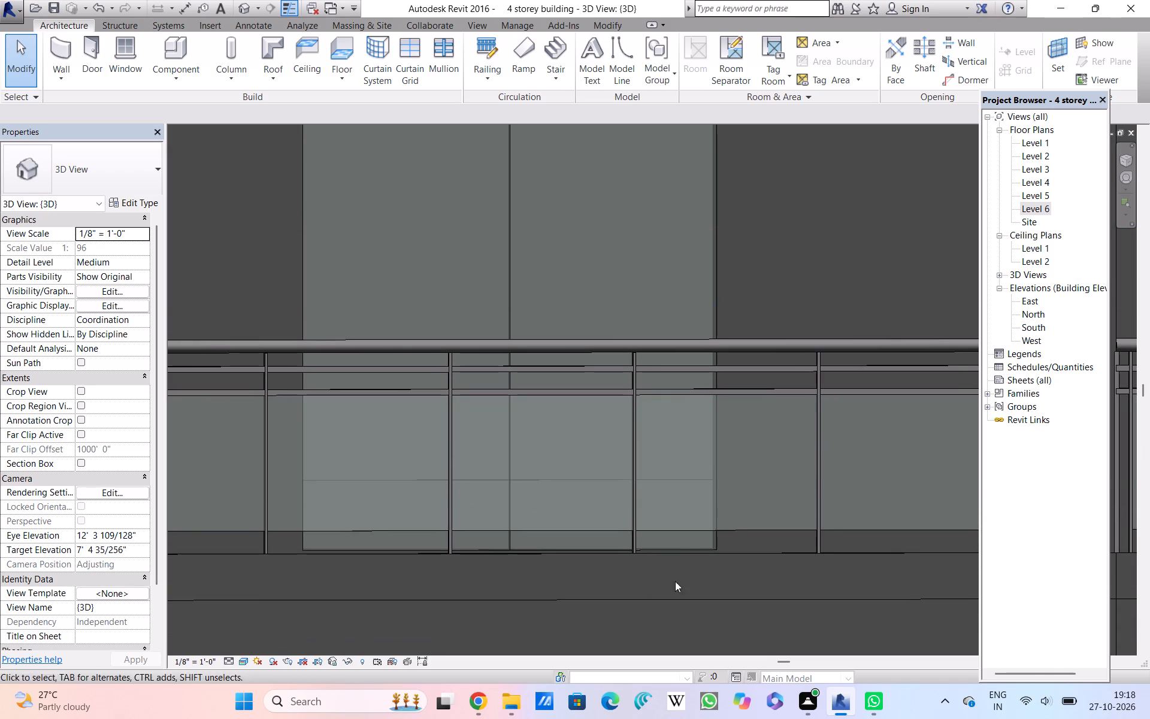
middle_click_drag(662, 620, 619, 365)
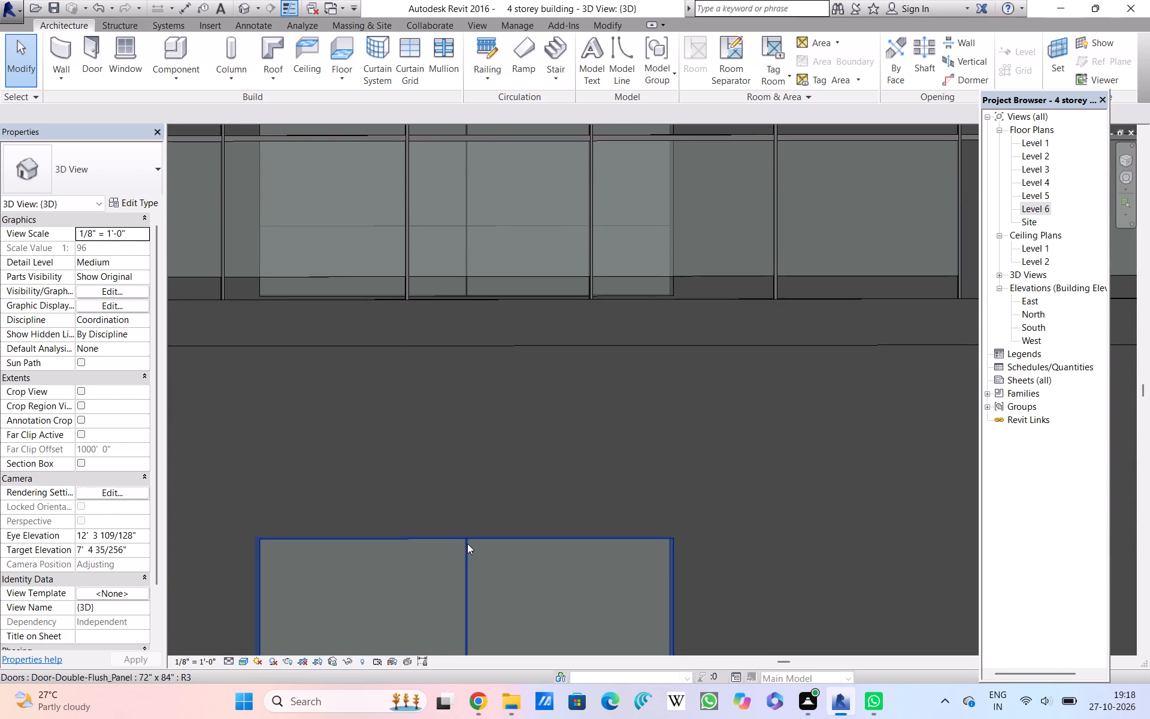
Examine the double door on the storey below, including the wall above it and its balcony railing.
scroll(481, 497, "up", 1)
middle_click_drag(481, 497, 501, 345)
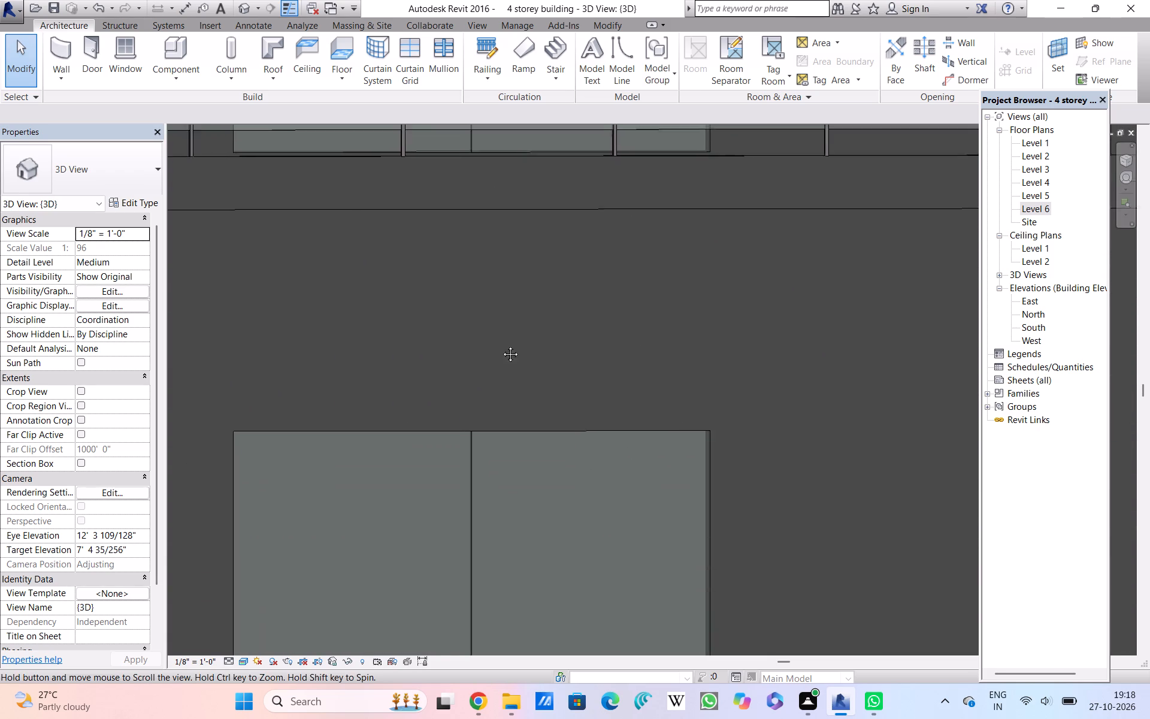
middle_click_drag(501, 345, 528, 174)
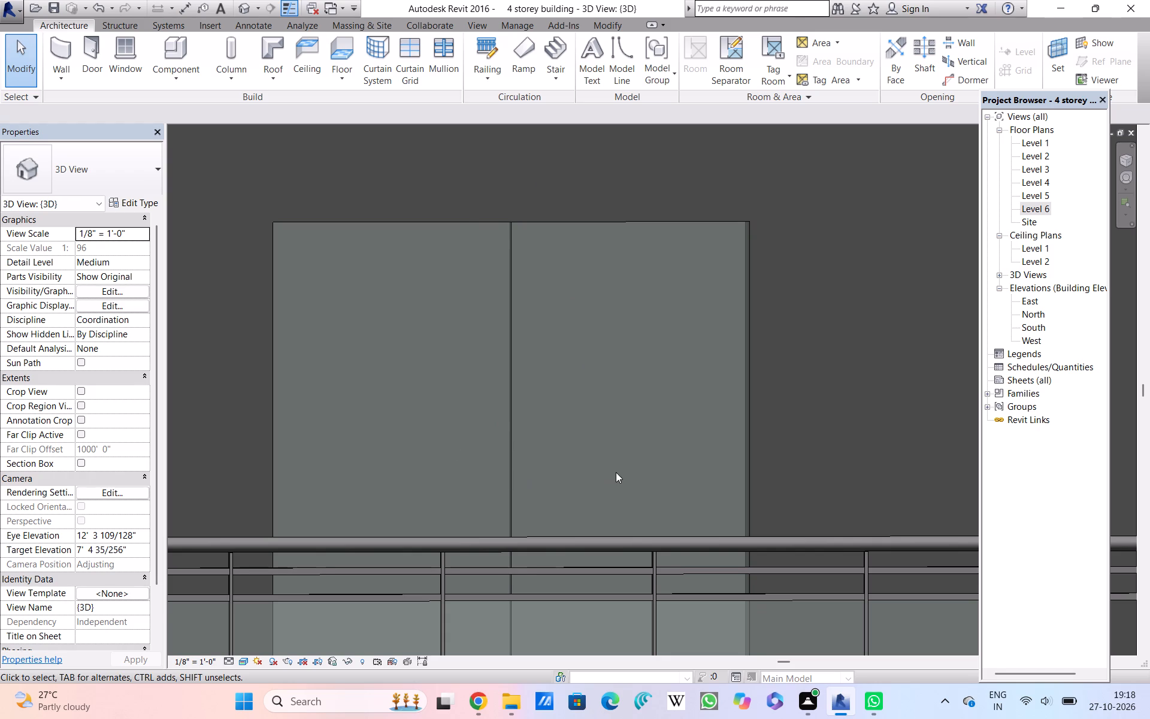
scroll(616, 472, "up", 2)
scroll(616, 472, "down", 8)
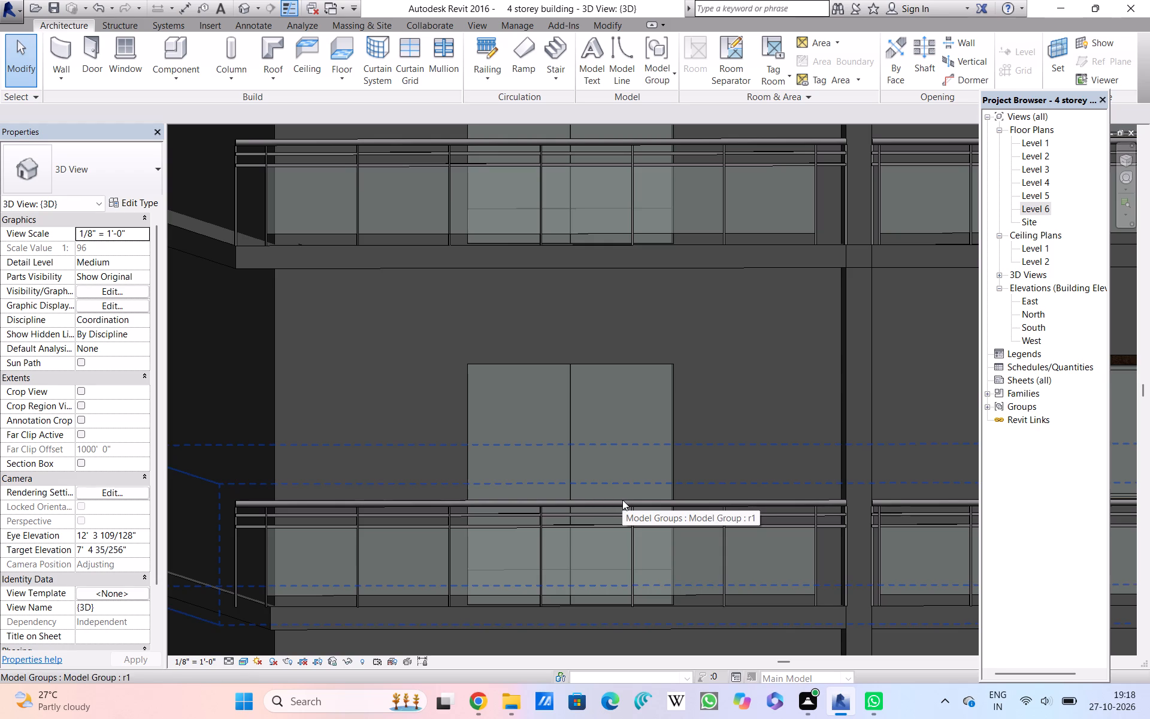
scroll(522, 478, "down", 1)
scroll(522, 478, "up", 4)
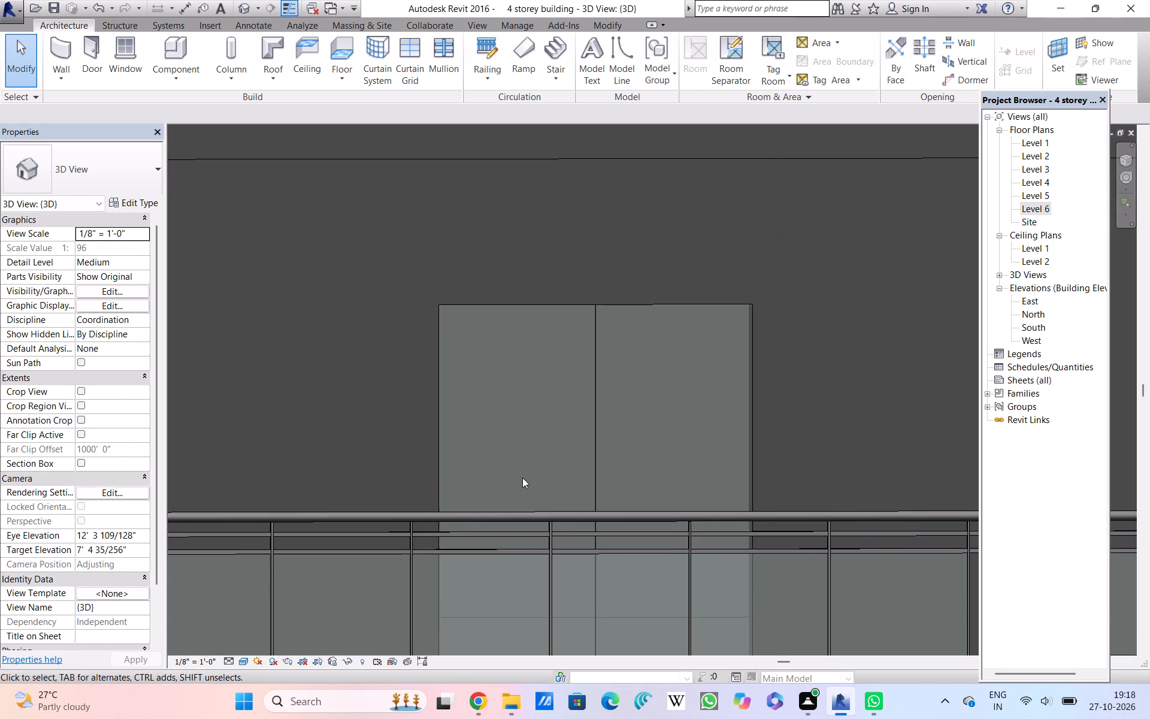
Inspect the vertical joint between the lower storey's double-door panels at close range.
scroll(605, 430, "up", 13)
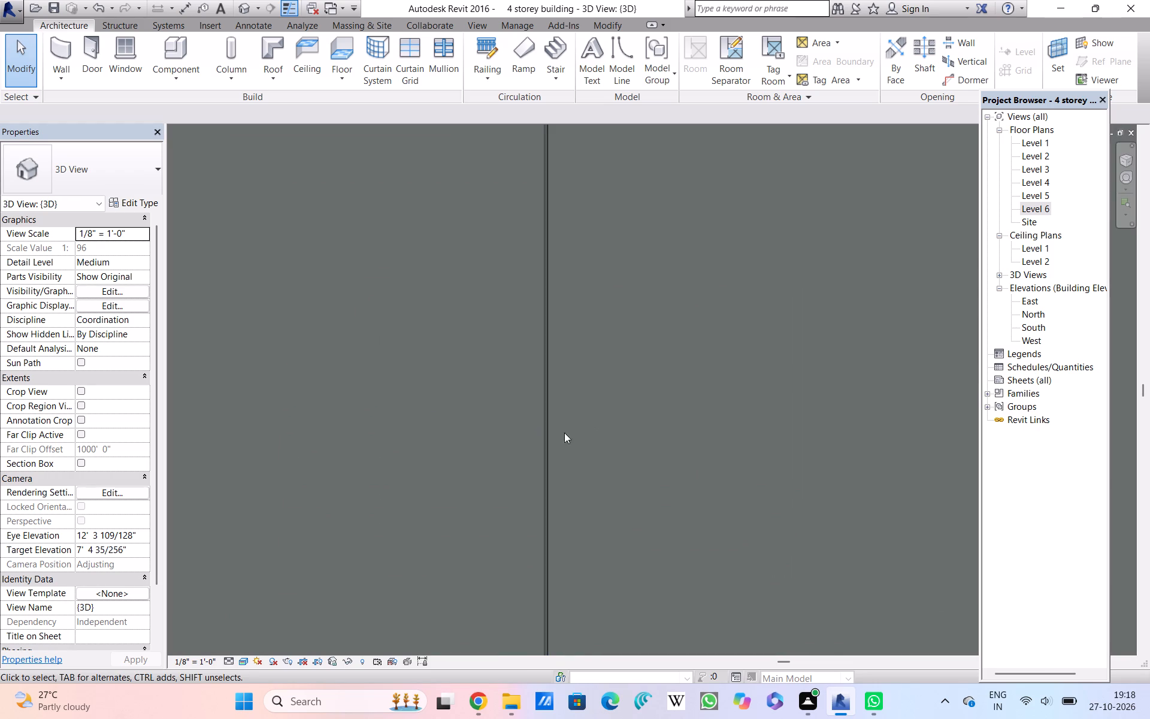
scroll(577, 432, "up", 6)
scroll(526, 437, "up", 4)
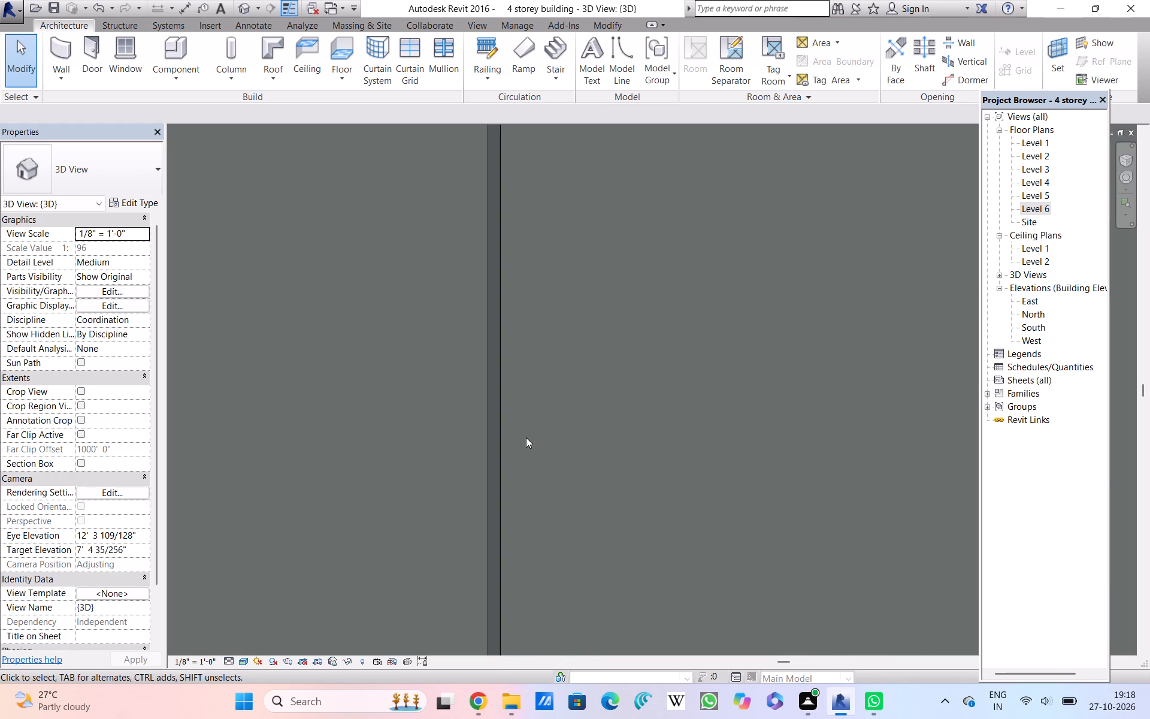
scroll(526, 437, "up", 9)
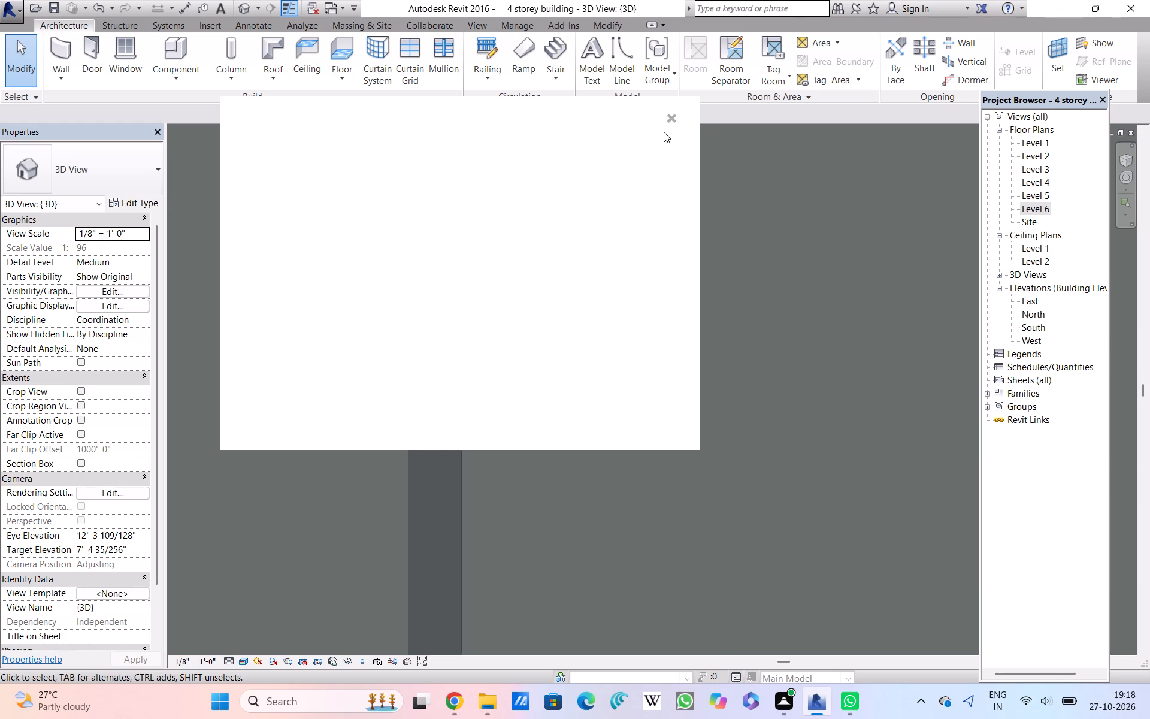
left_click(668, 119)
left_click(668, 119)
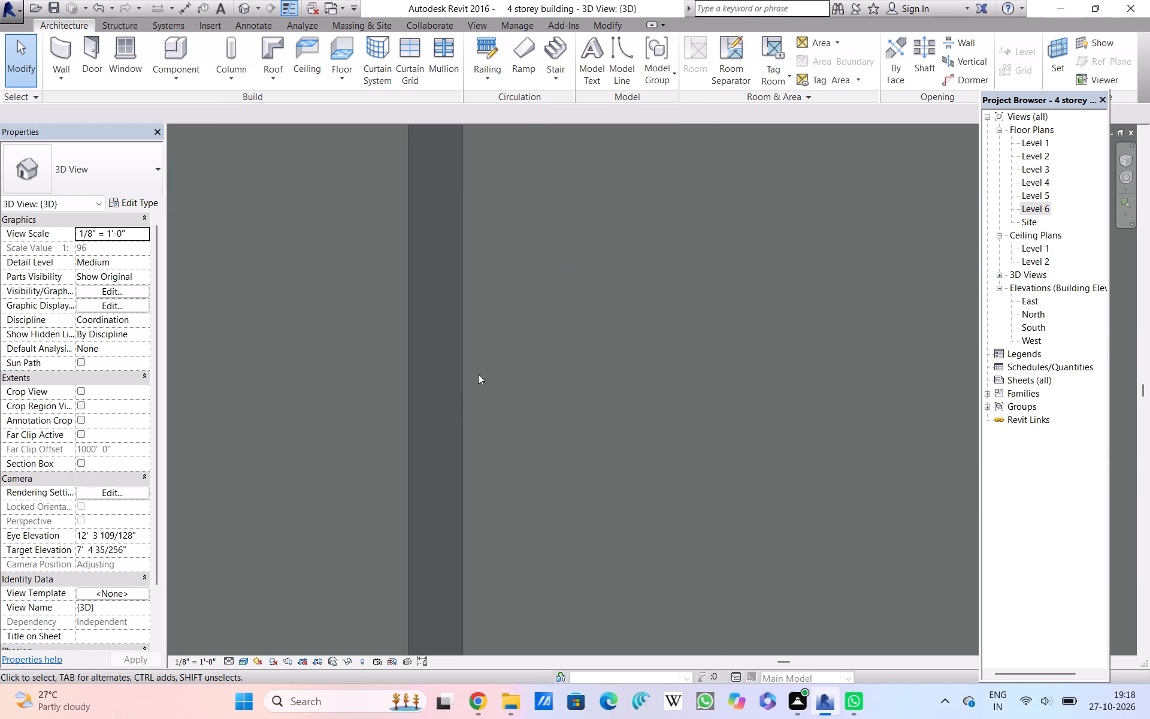
scroll(431, 460, "up", 10)
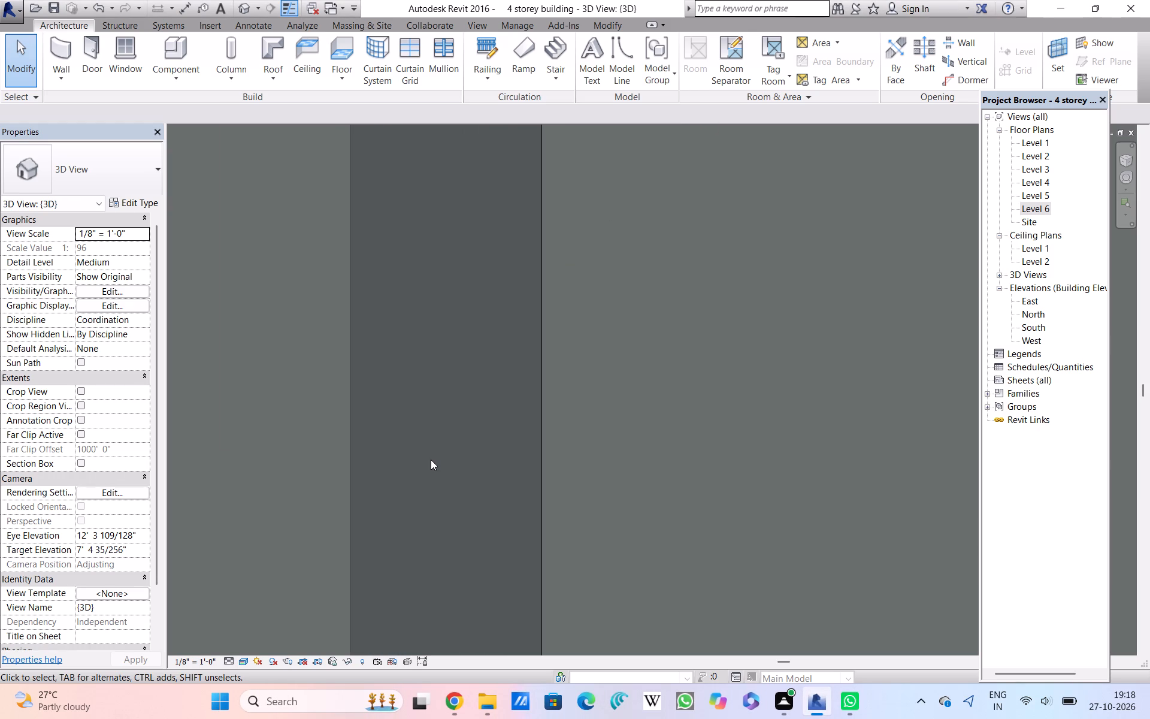
scroll(431, 460, "up", 1)
Review the lower double door from its centre joint out to the surrounding wall, slab edge and column.
scroll(431, 460, "down", 18)
middle_click_drag(544, 415, 544, 415)
scroll(544, 415, "down", 1)
middle_click_drag(544, 415, 493, 531)
scroll(484, 531, "up", 1)
scroll(483, 530, "down", 14)
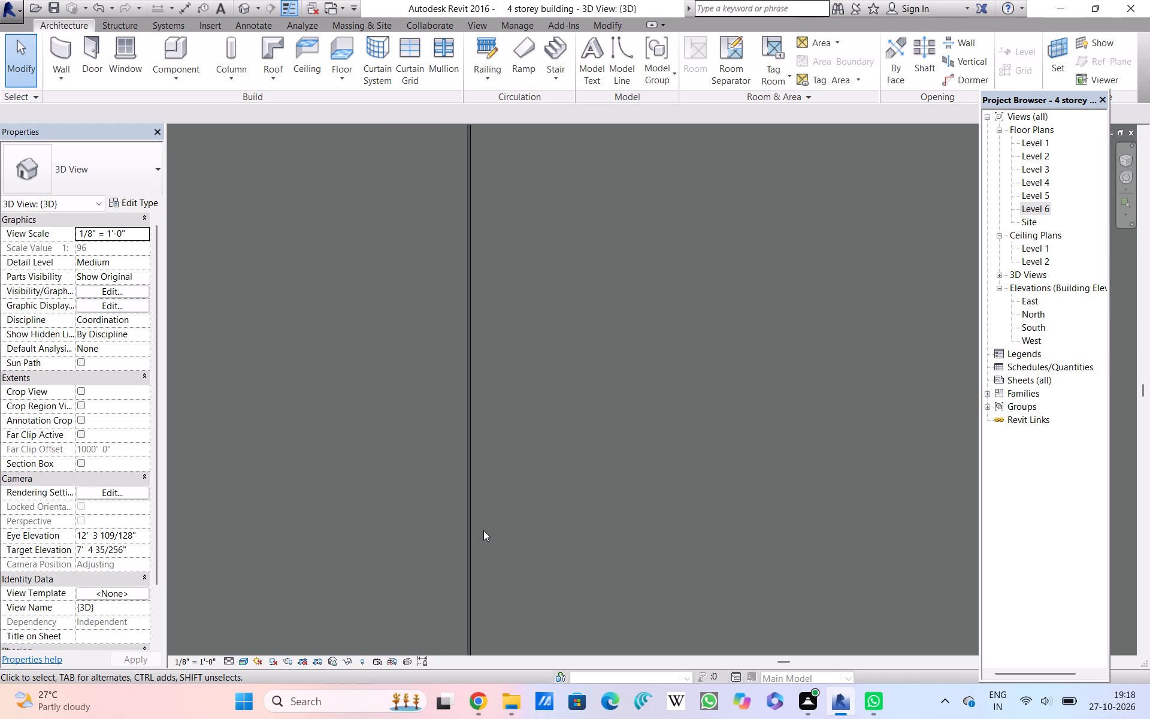
scroll(483, 530, "up", 1)
scroll(483, 530, "down", 4)
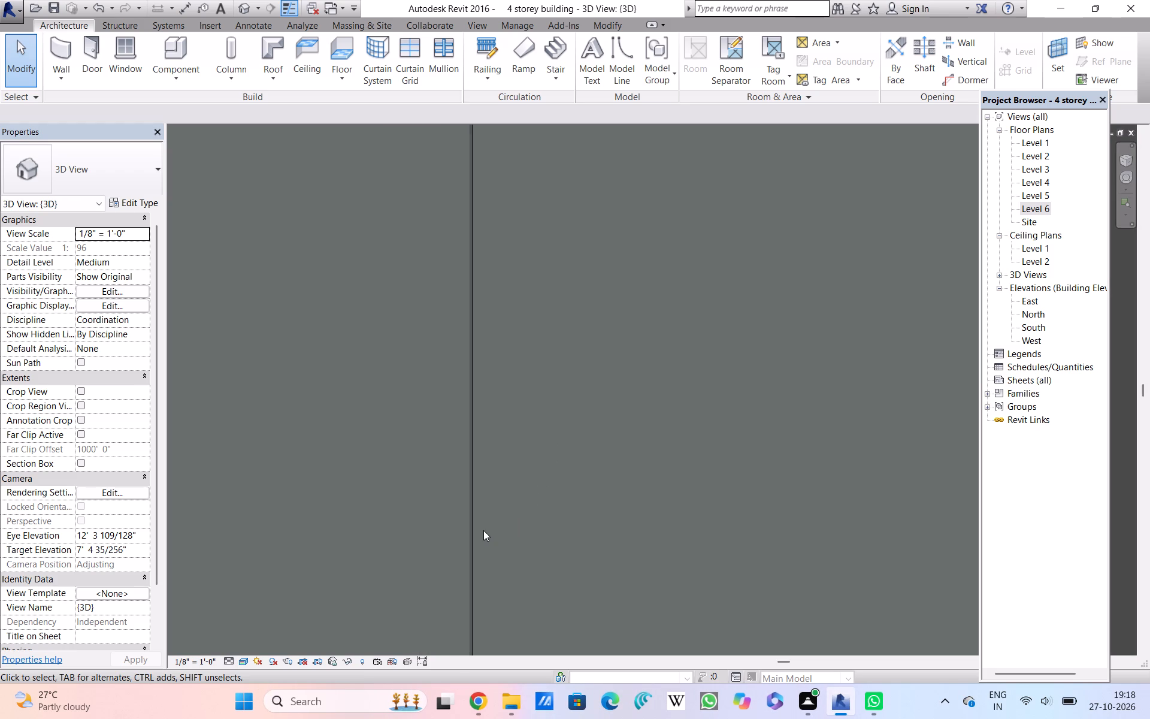
scroll(483, 530, "down", 8)
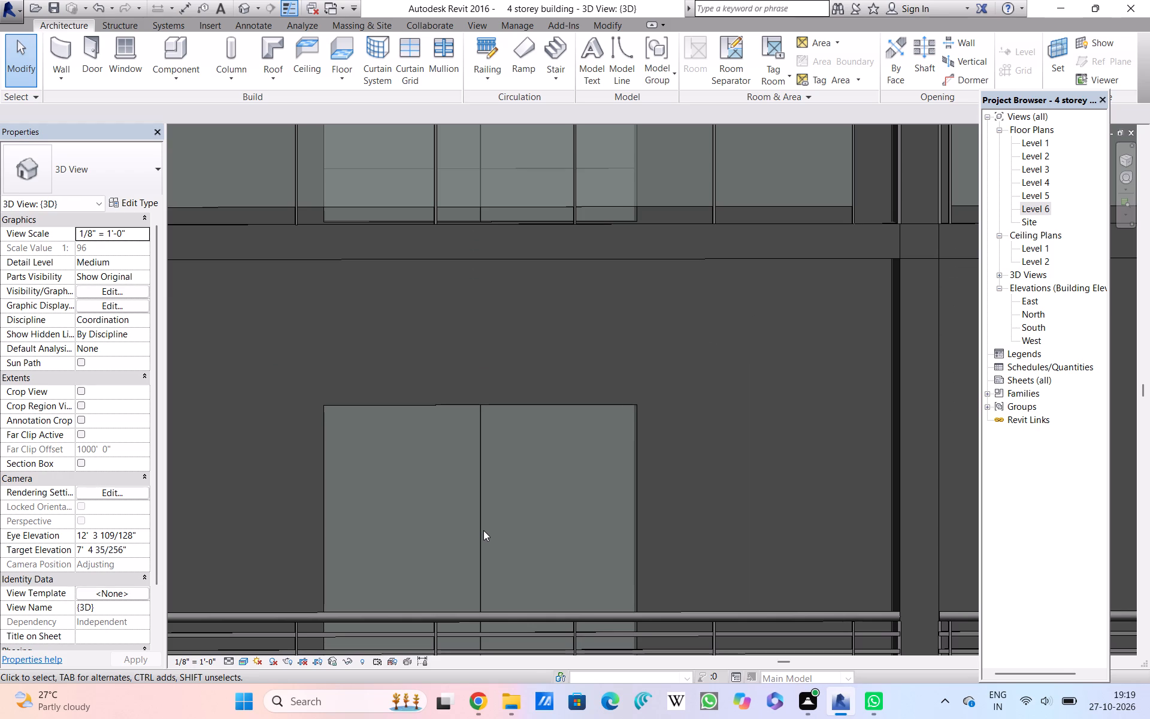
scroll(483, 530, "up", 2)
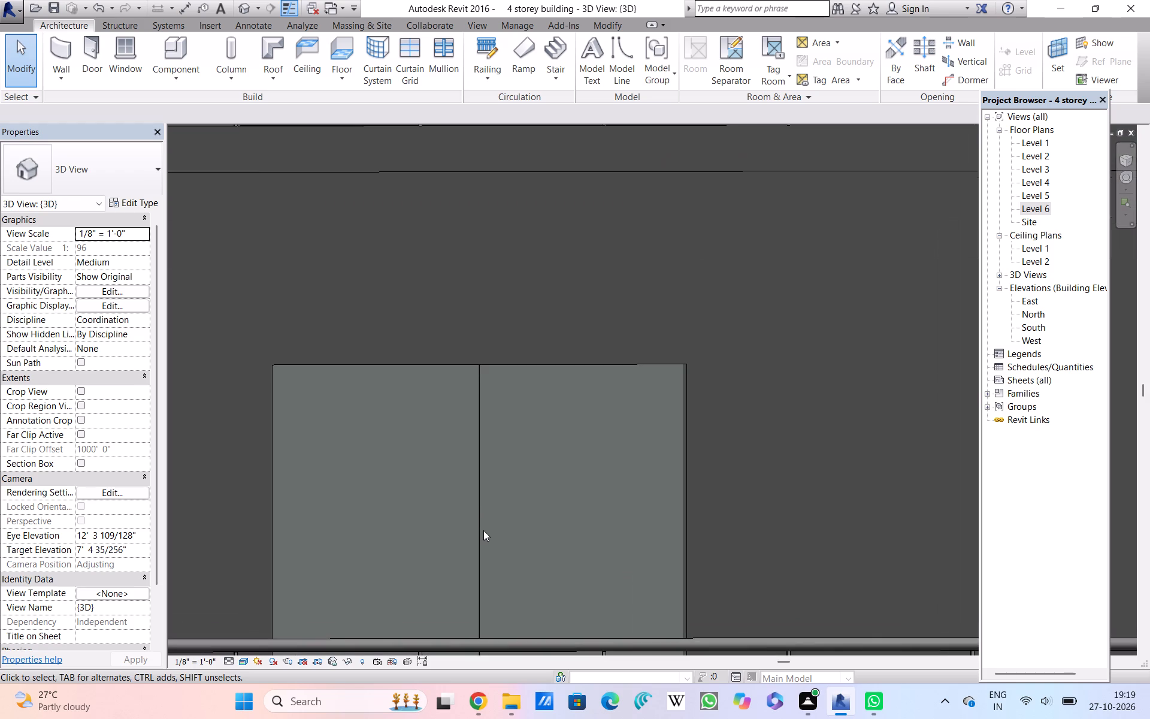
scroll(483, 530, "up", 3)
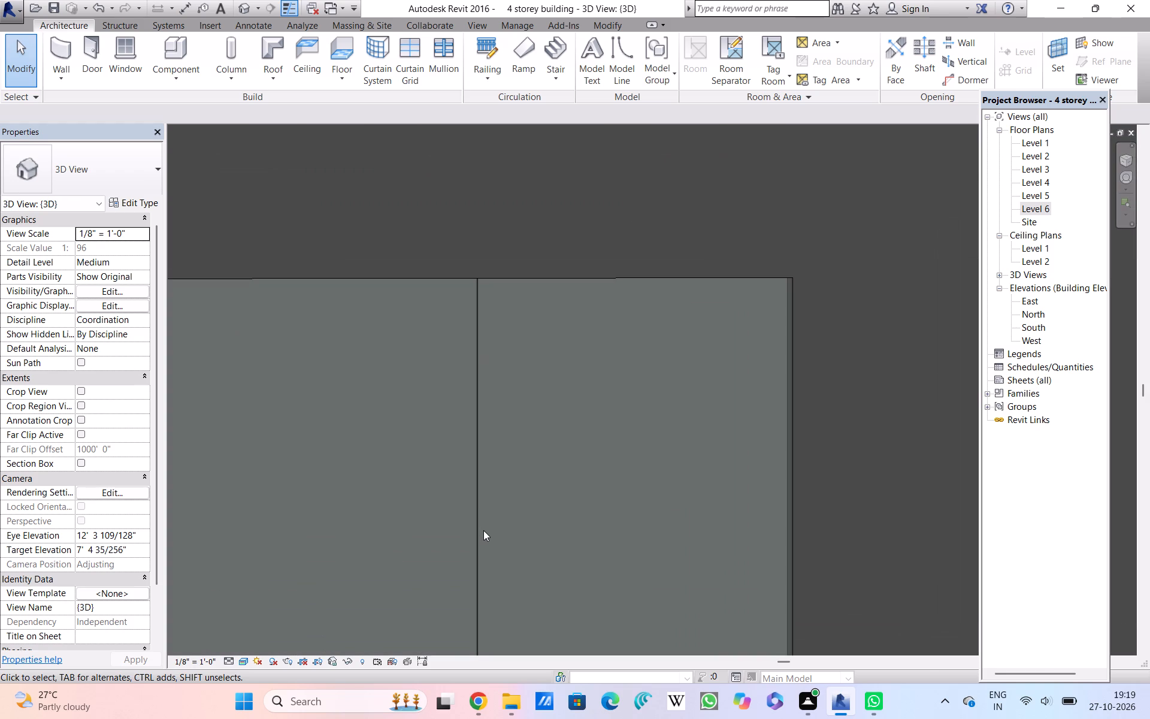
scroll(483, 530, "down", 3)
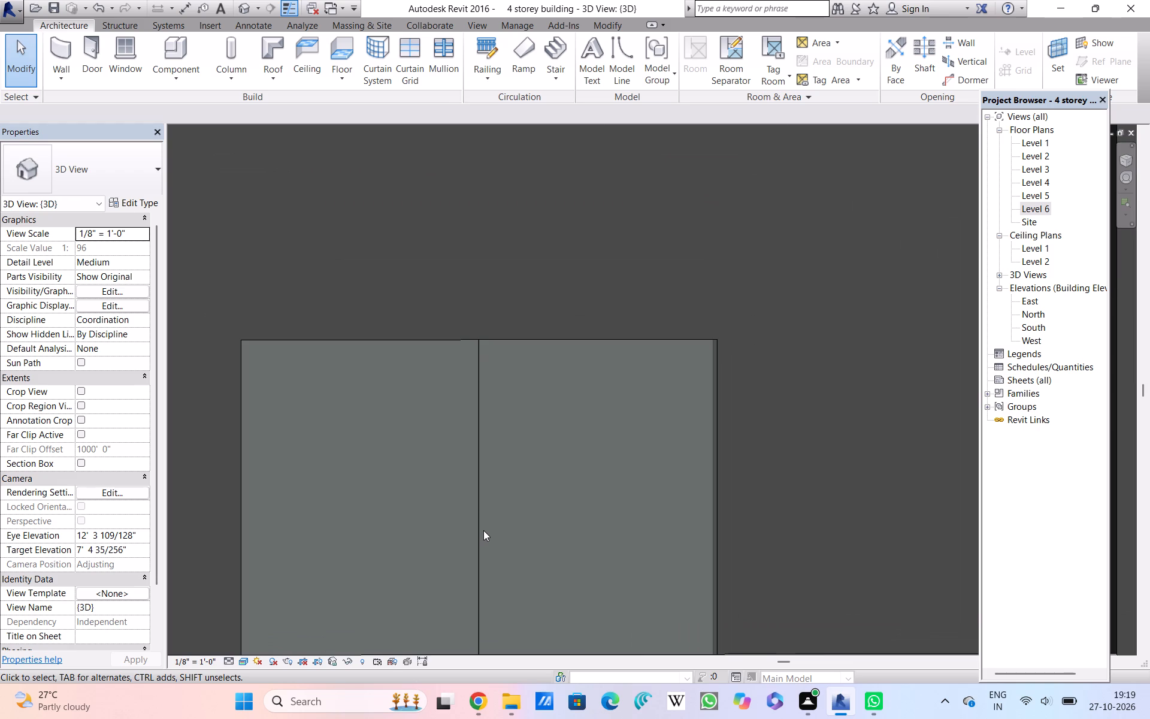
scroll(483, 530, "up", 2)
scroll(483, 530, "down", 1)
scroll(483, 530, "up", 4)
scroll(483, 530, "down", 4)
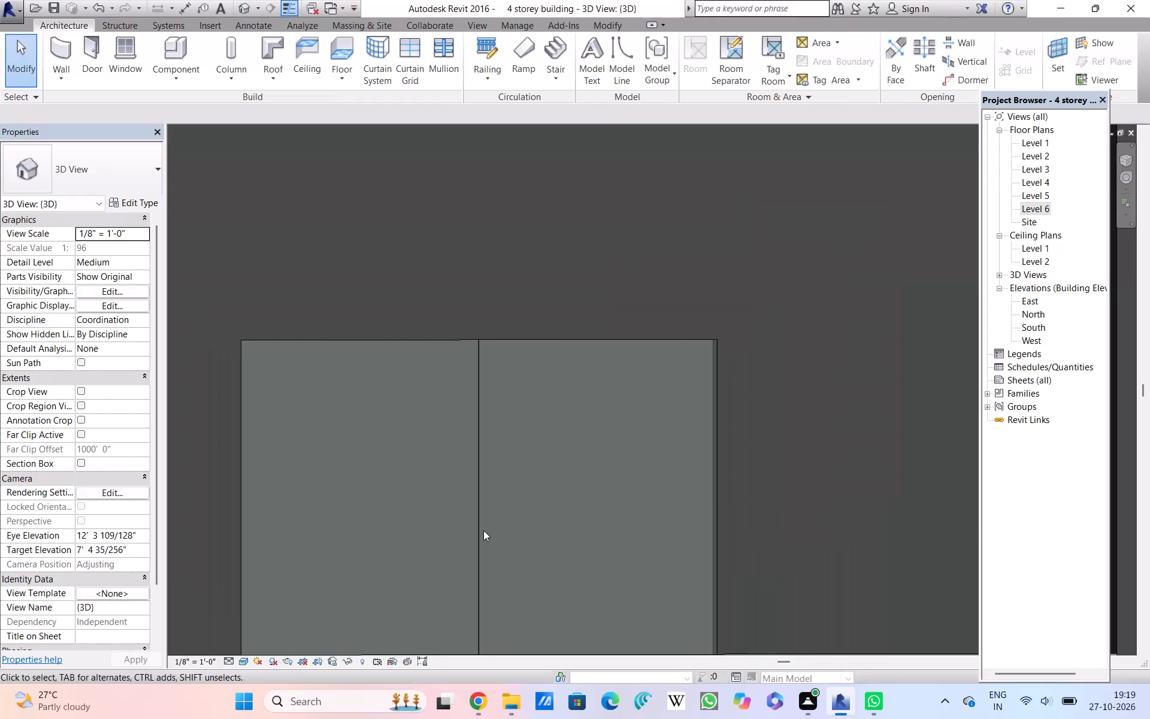
Examine the lower storey's double door together with the top rail and posts of its balcony railing.
scroll(483, 530, "up", 2)
scroll(483, 530, "down", 2)
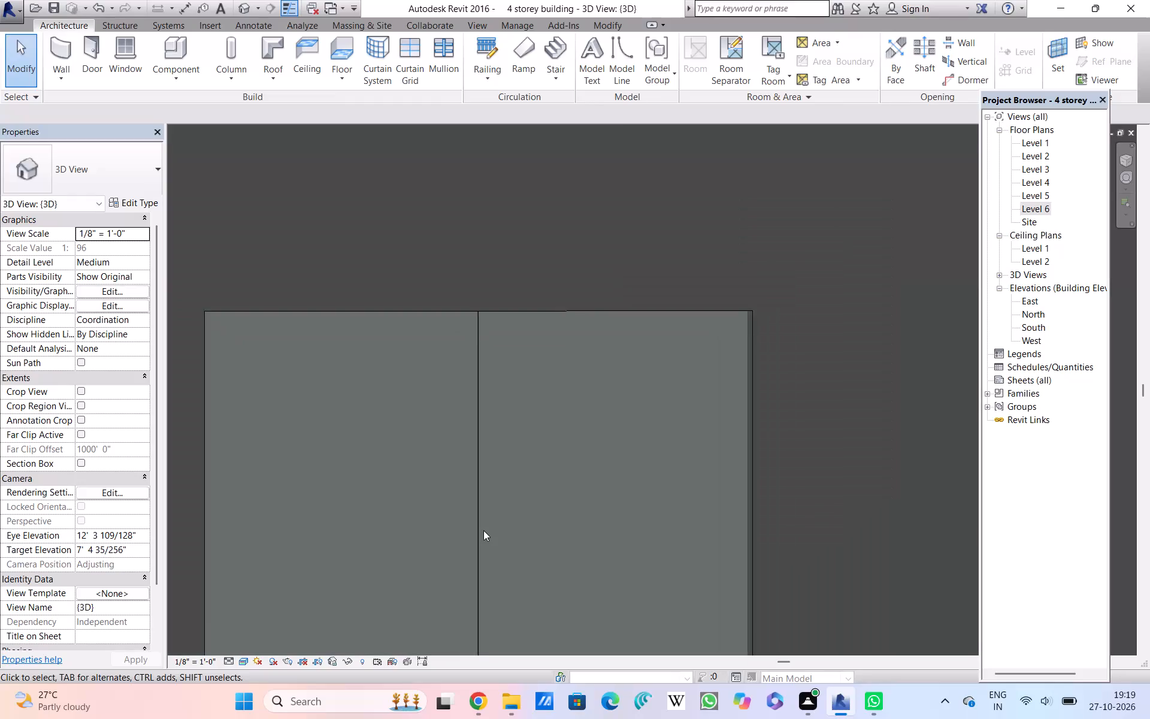
scroll(483, 530, "down", 1)
middle_click_drag(483, 530, 500, 359)
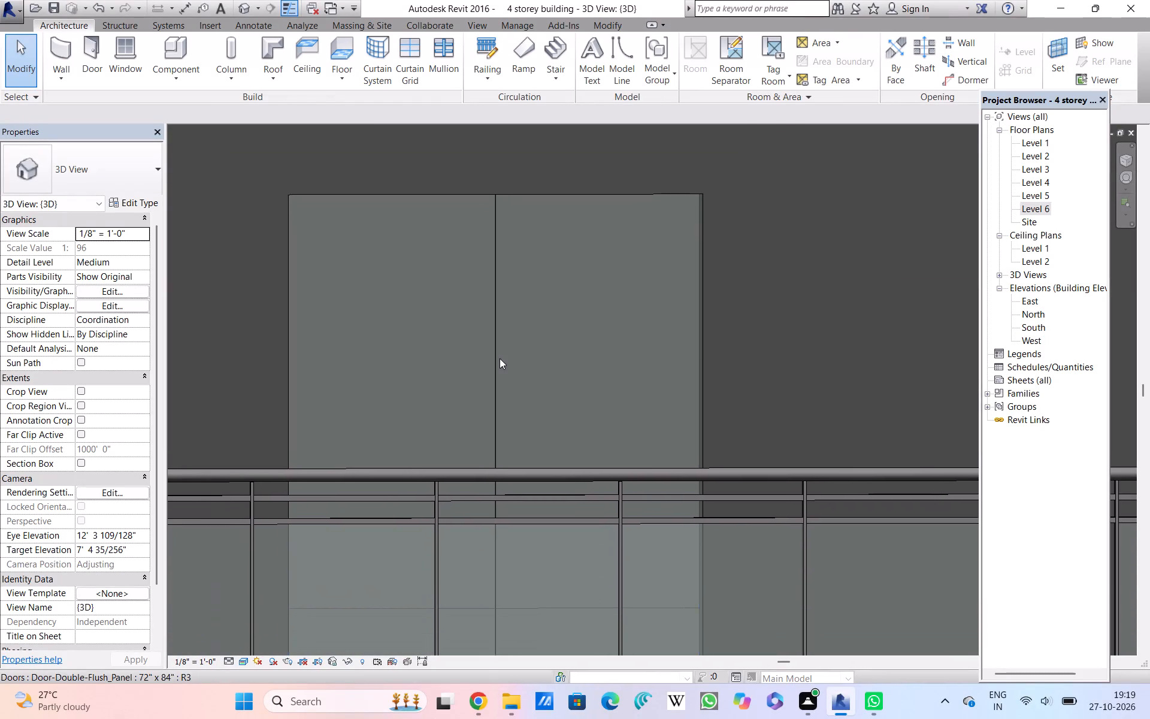
scroll(533, 388, "up", 5)
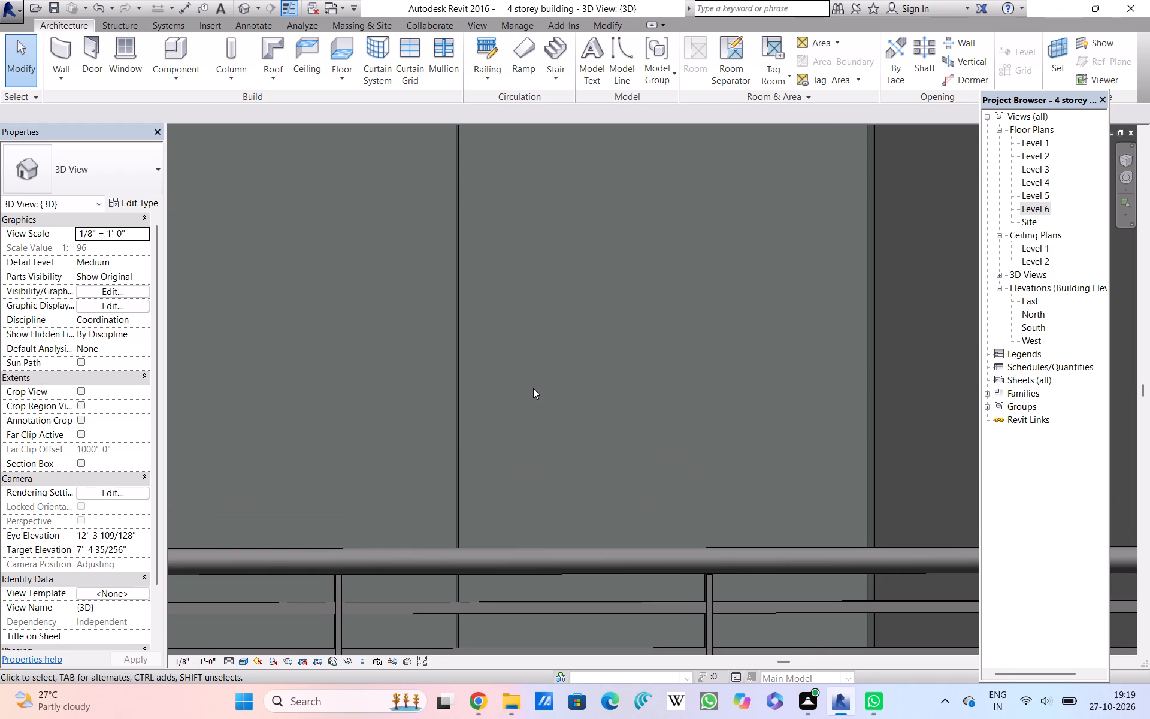
scroll(533, 388, "down", 2)
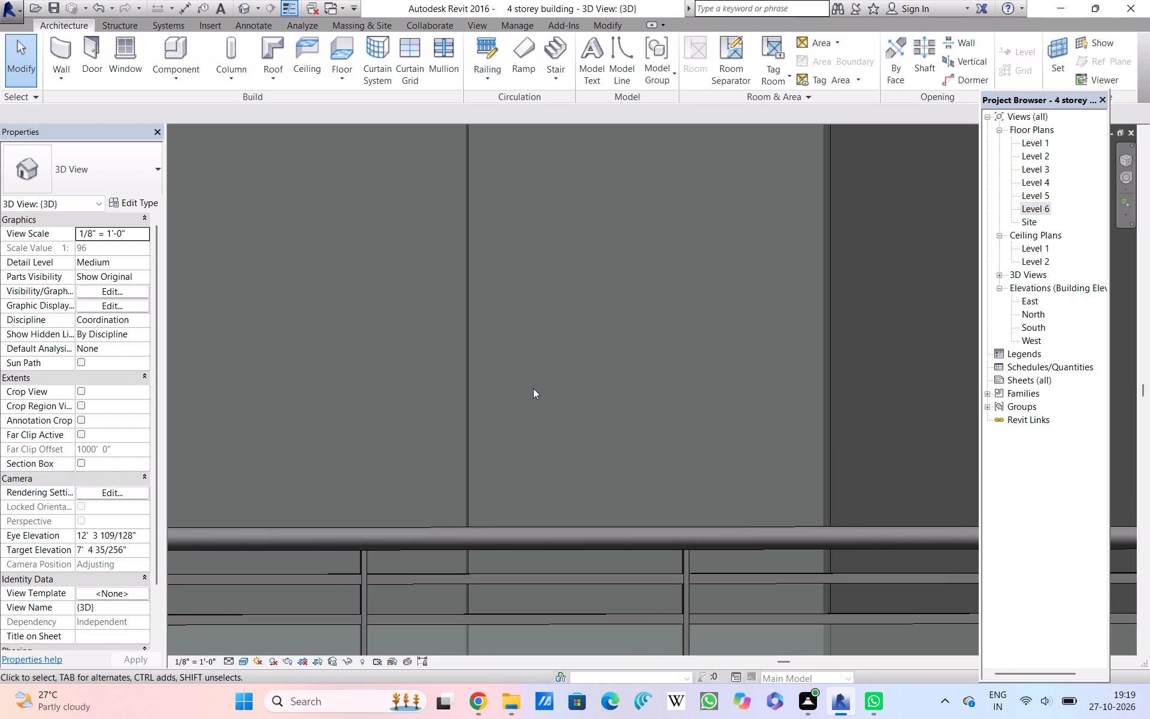
scroll(533, 388, "down", 3)
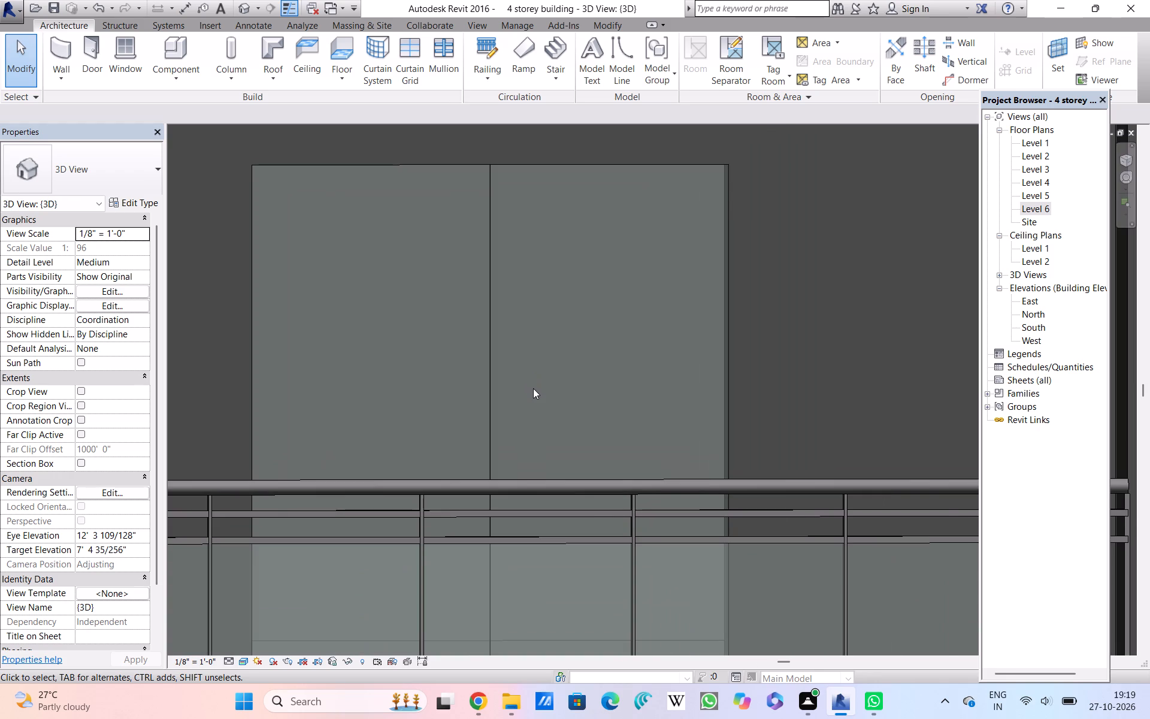
scroll(538, 349, "up", 1)
middle_click_drag(538, 335, 559, 381)
scroll(547, 362, "down", 1)
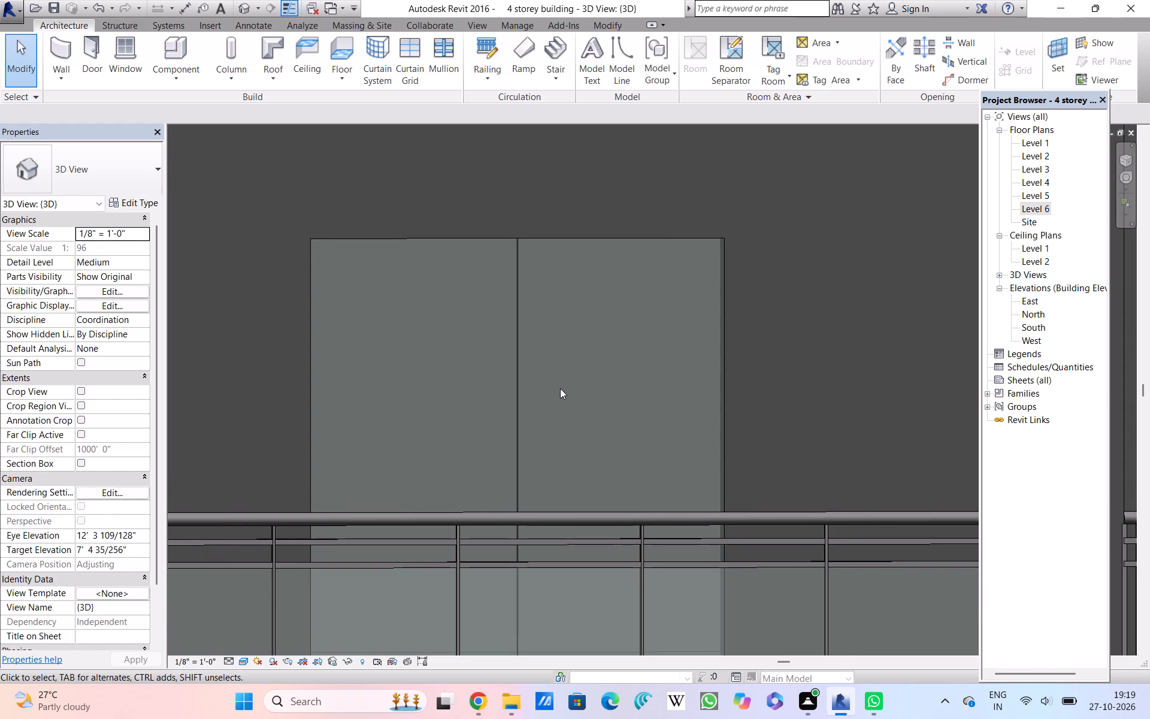
Inspect the joint between the double-door panels up close, including the door head and surrounding wall.
scroll(559, 388, "up", 6)
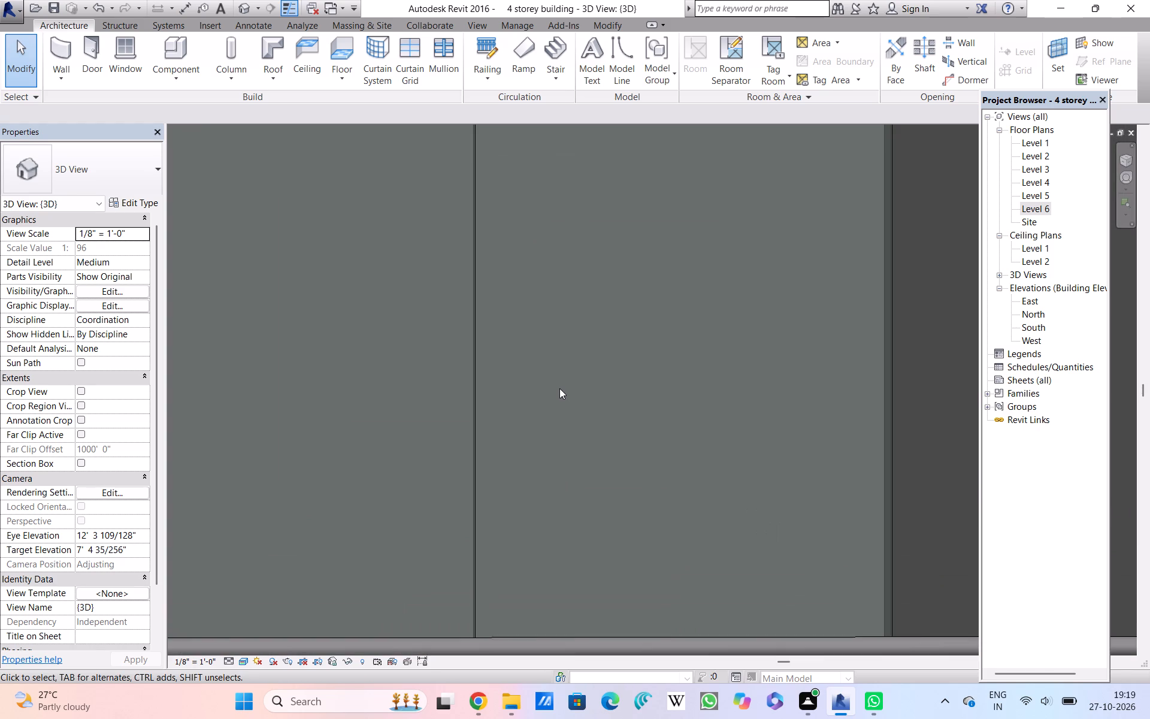
scroll(559, 388, "up", 3)
middle_click_drag(510, 406, 713, 397)
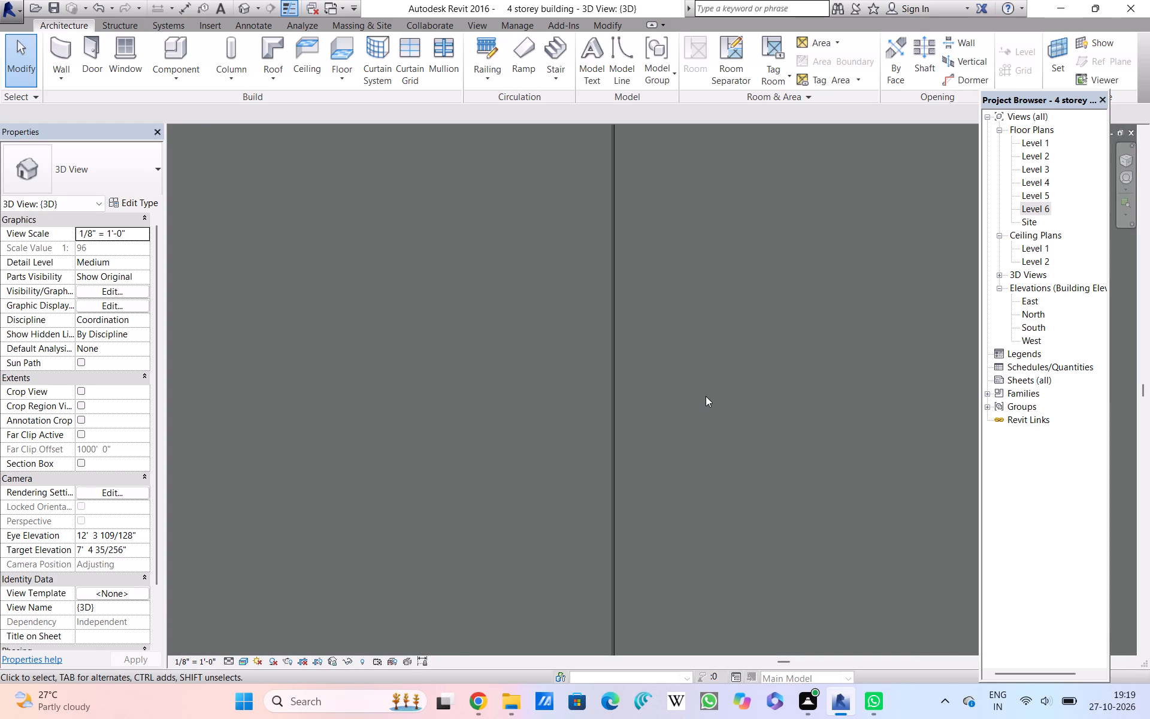
scroll(706, 396, "down", 8)
middle_click_drag(730, 378, 558, 446)
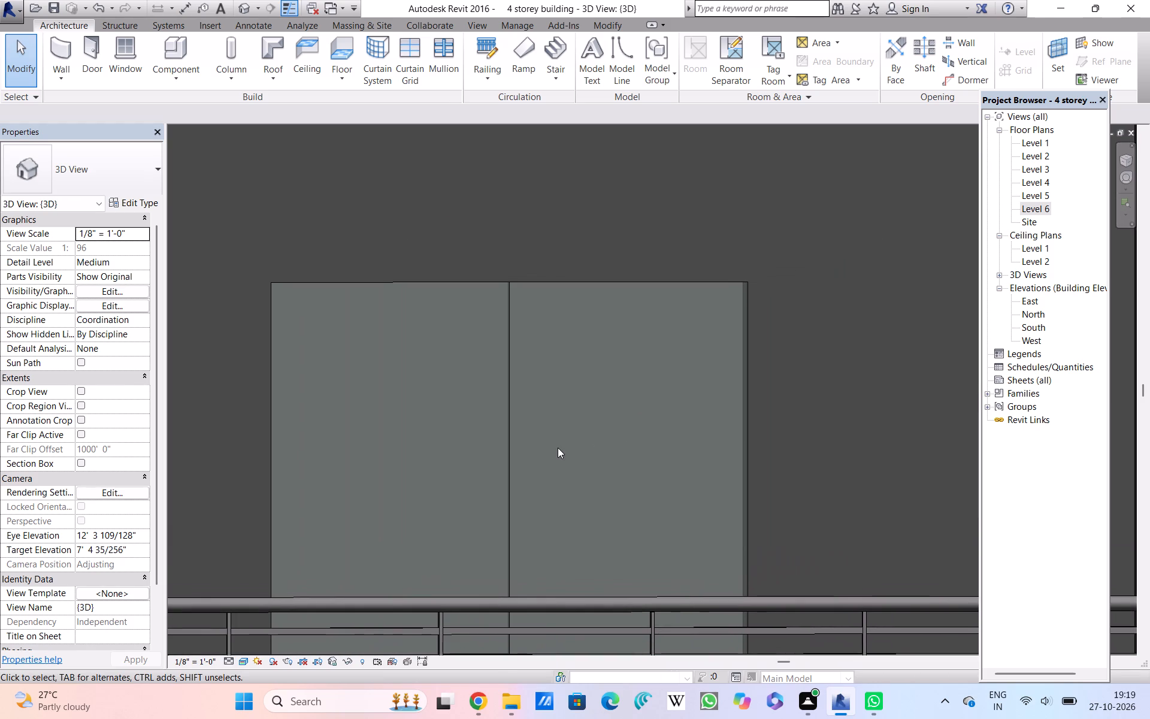
scroll(558, 448, "up", 2)
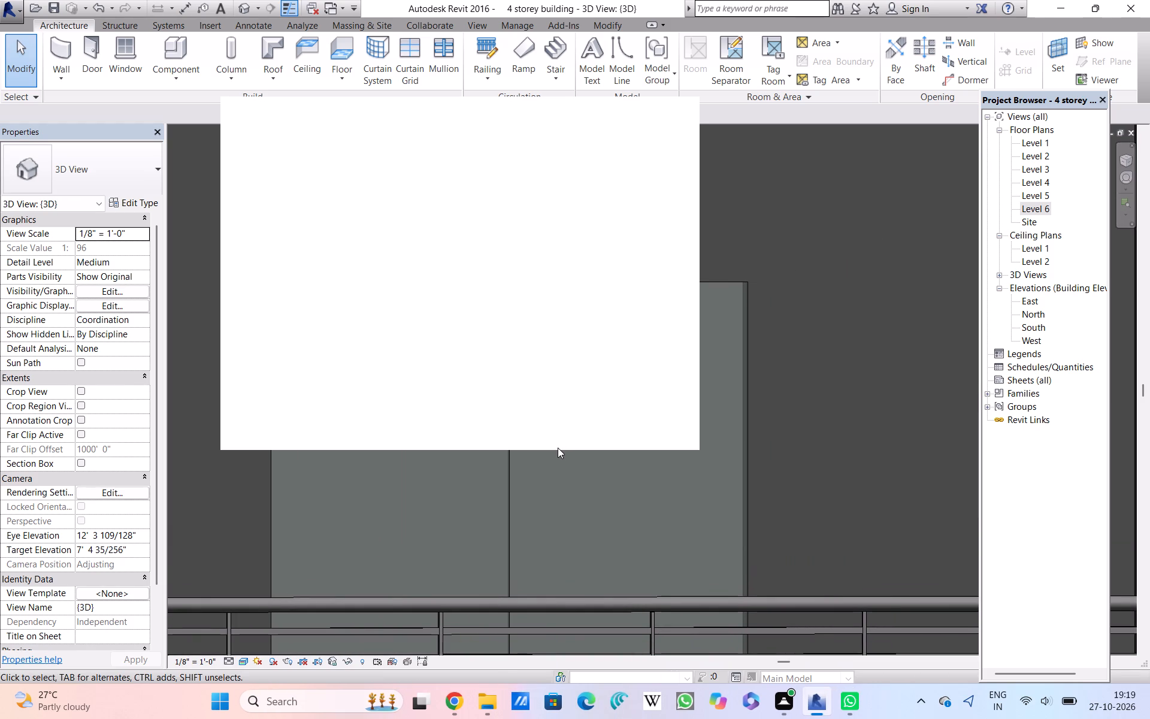
scroll(558, 448, "up", 1)
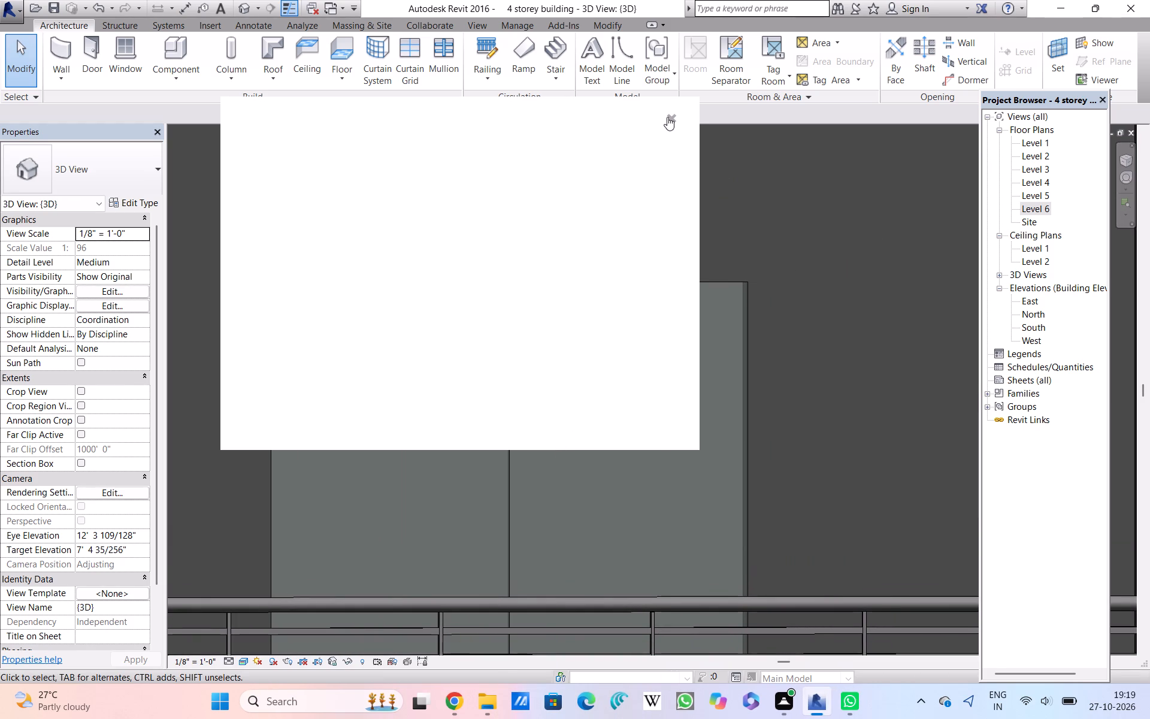
Dismiss the Autodesk Genuine notification card covering the 3D view.
left_click(667, 117)
left_click(667, 117)
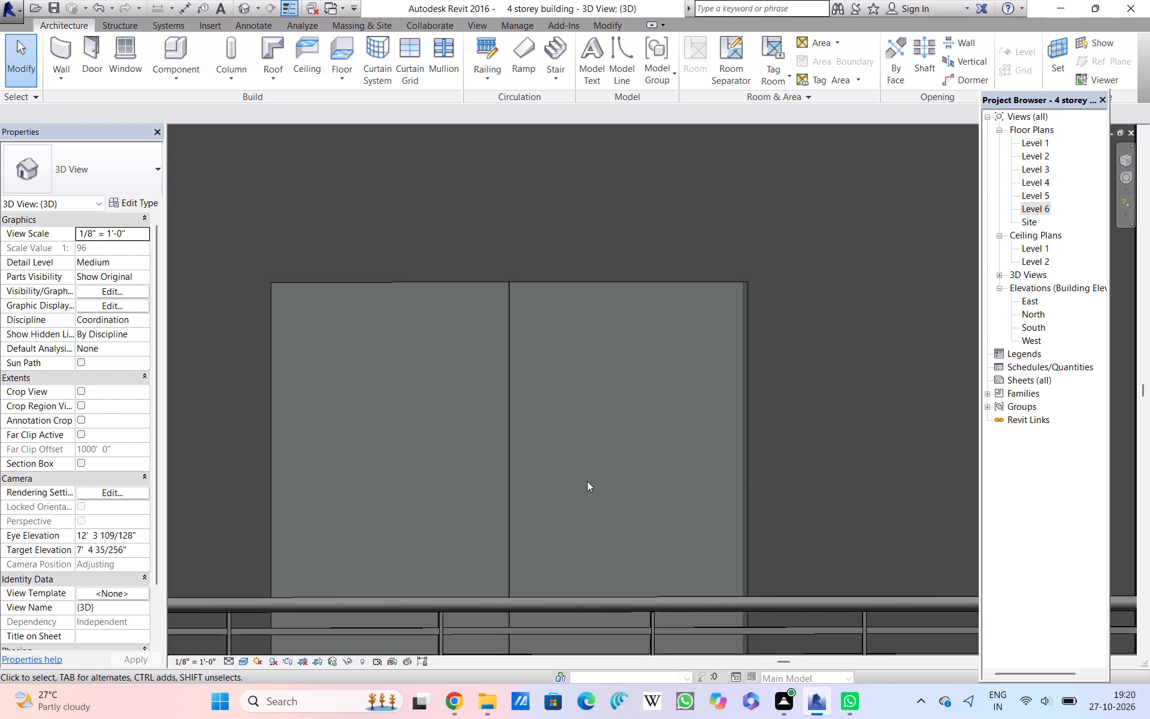
Check how the balcony railing's top rail, horizontal rails and posts sit in front of the double door.
scroll(587, 481, "up", 3)
scroll(587, 481, "down", 2)
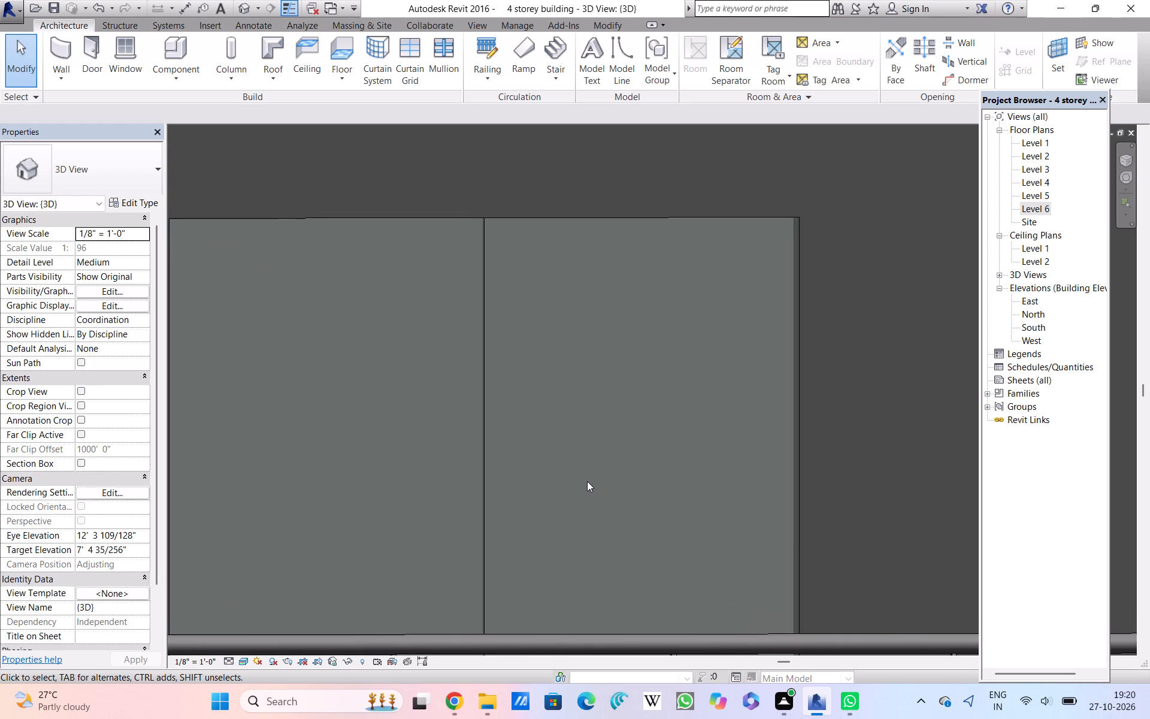
middle_click_drag(588, 482, 590, 481)
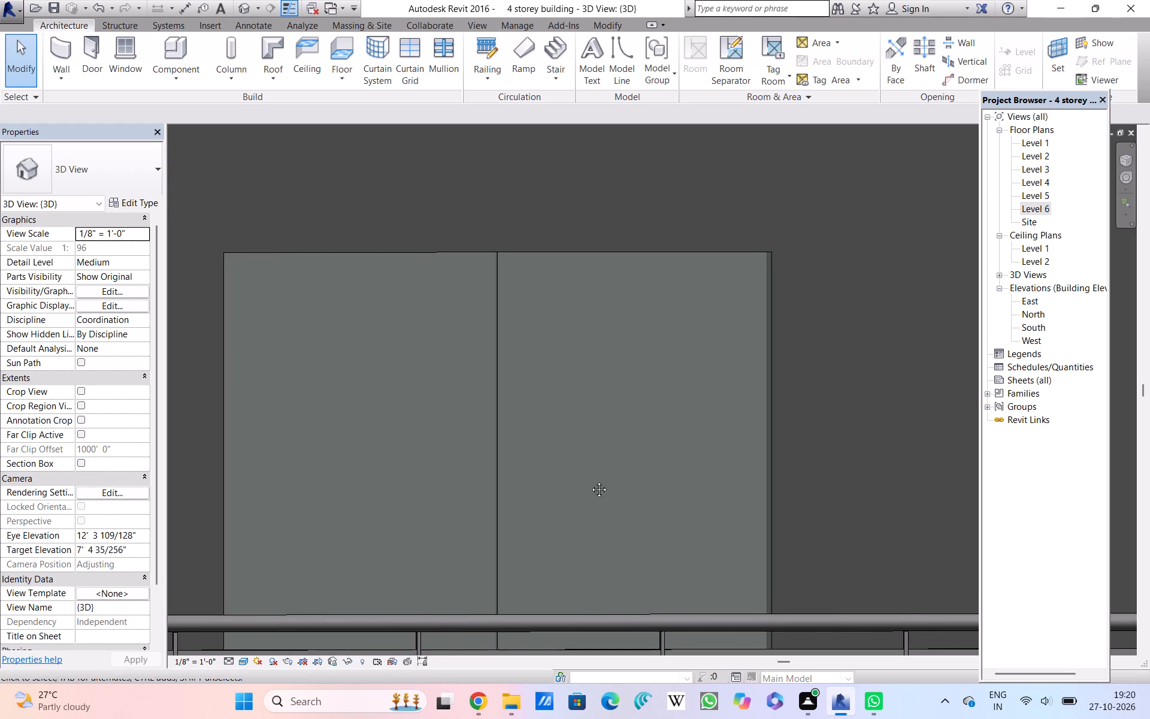
middle_click_drag(590, 481, 589, 369)
scroll(588, 367, "down", 1)
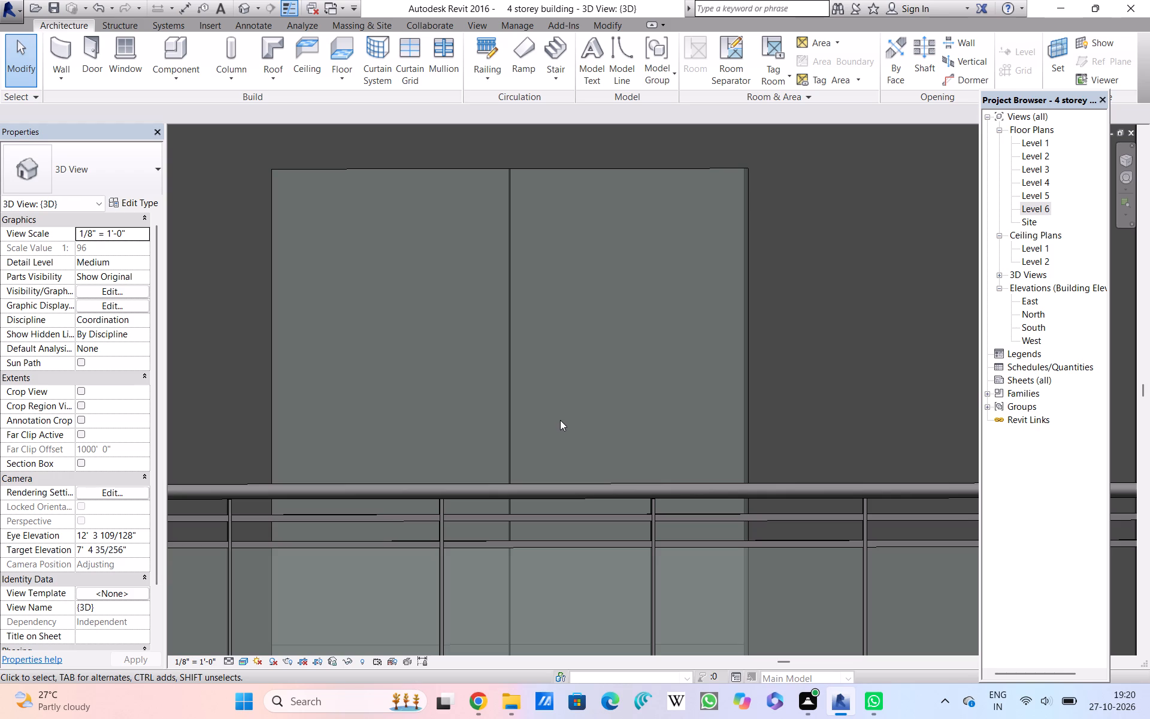
scroll(560, 420, "down", 2)
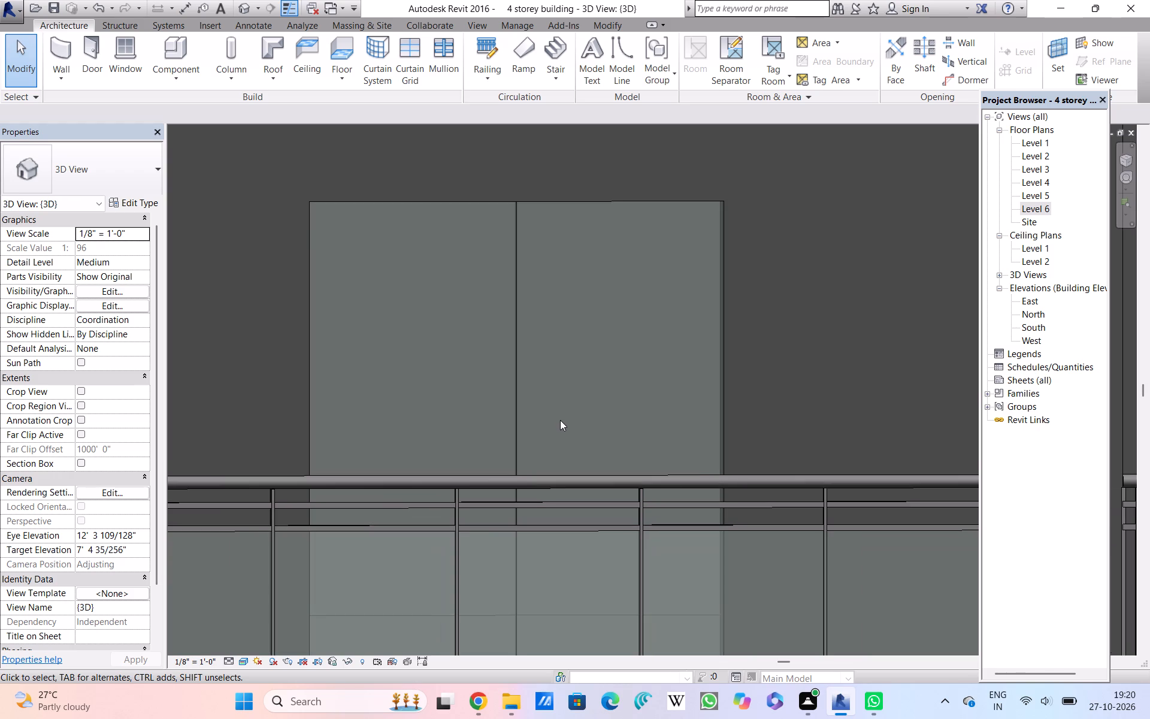
scroll(560, 420, "up", 5)
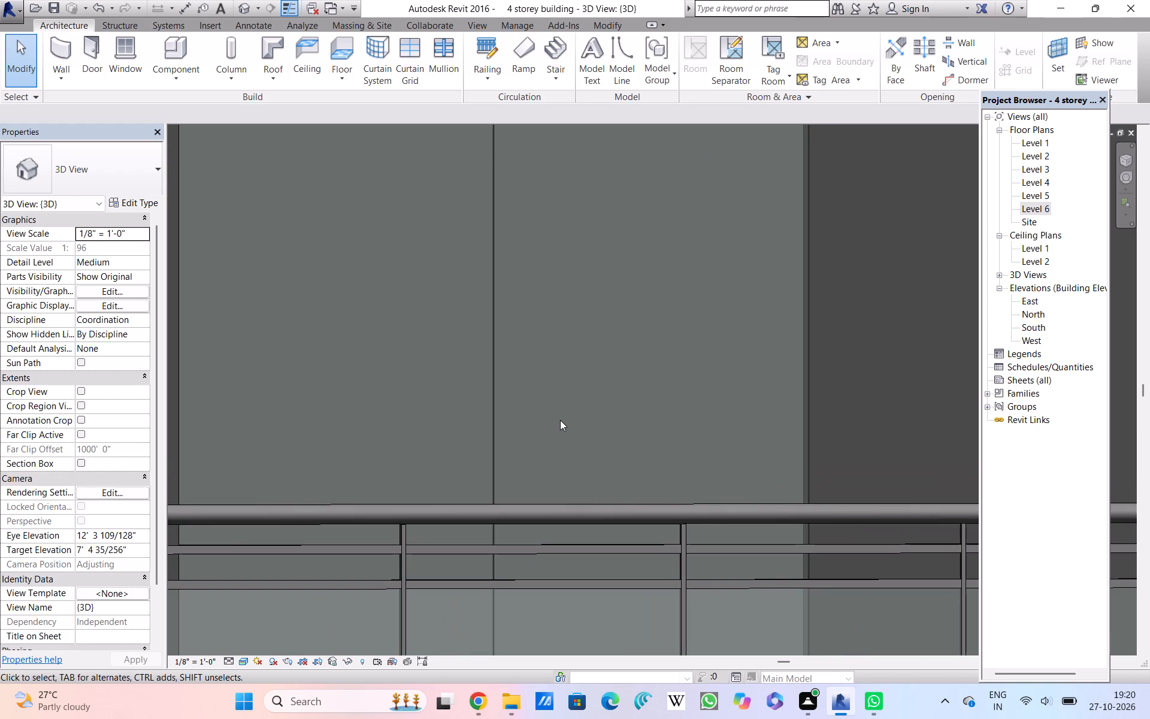
scroll(560, 420, "down", 2)
scroll(560, 420, "up", 1)
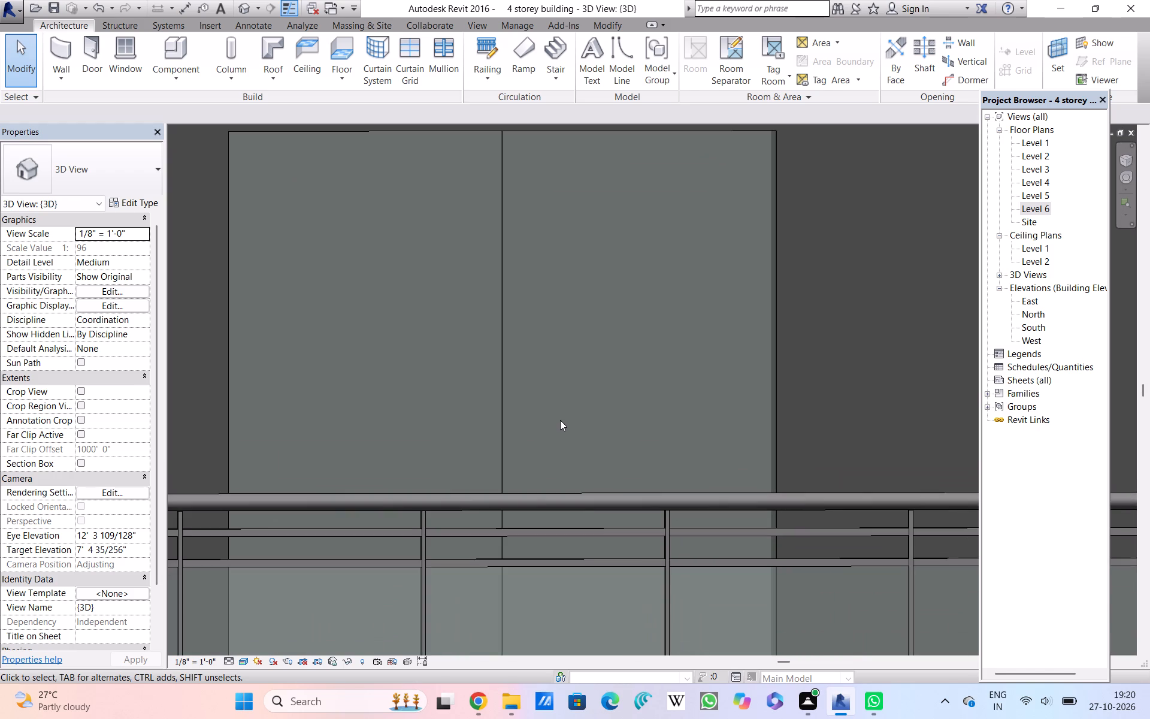
scroll(560, 420, "up", 1)
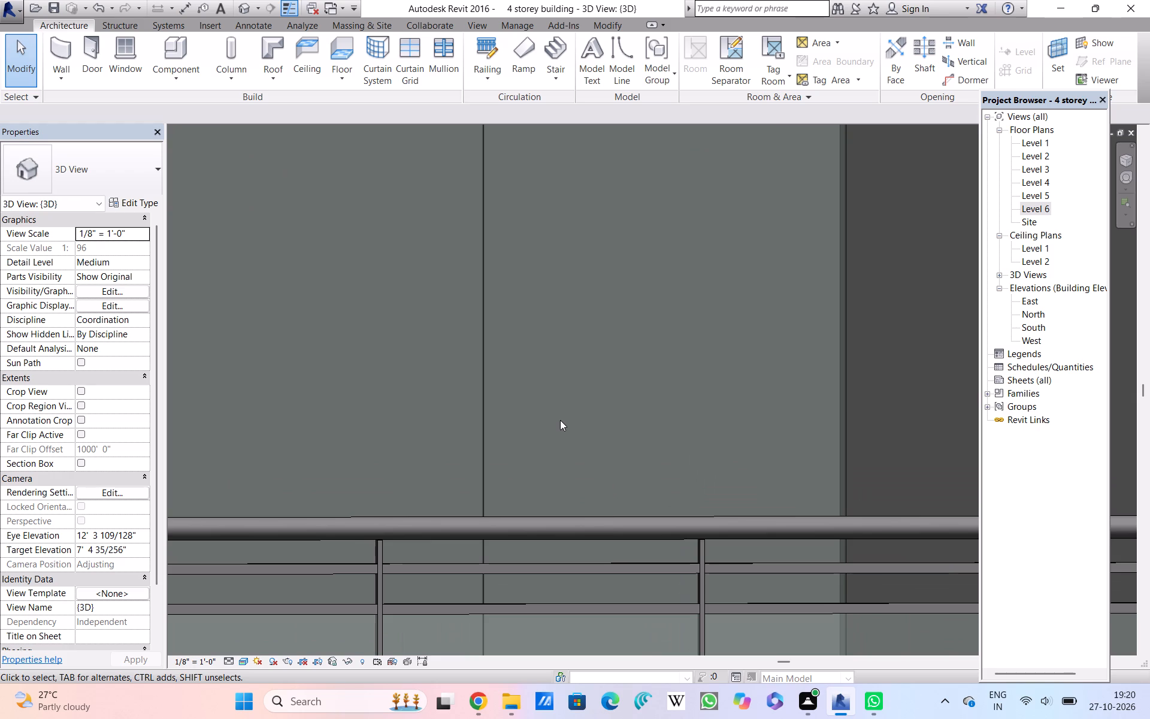
scroll(560, 420, "down", 2)
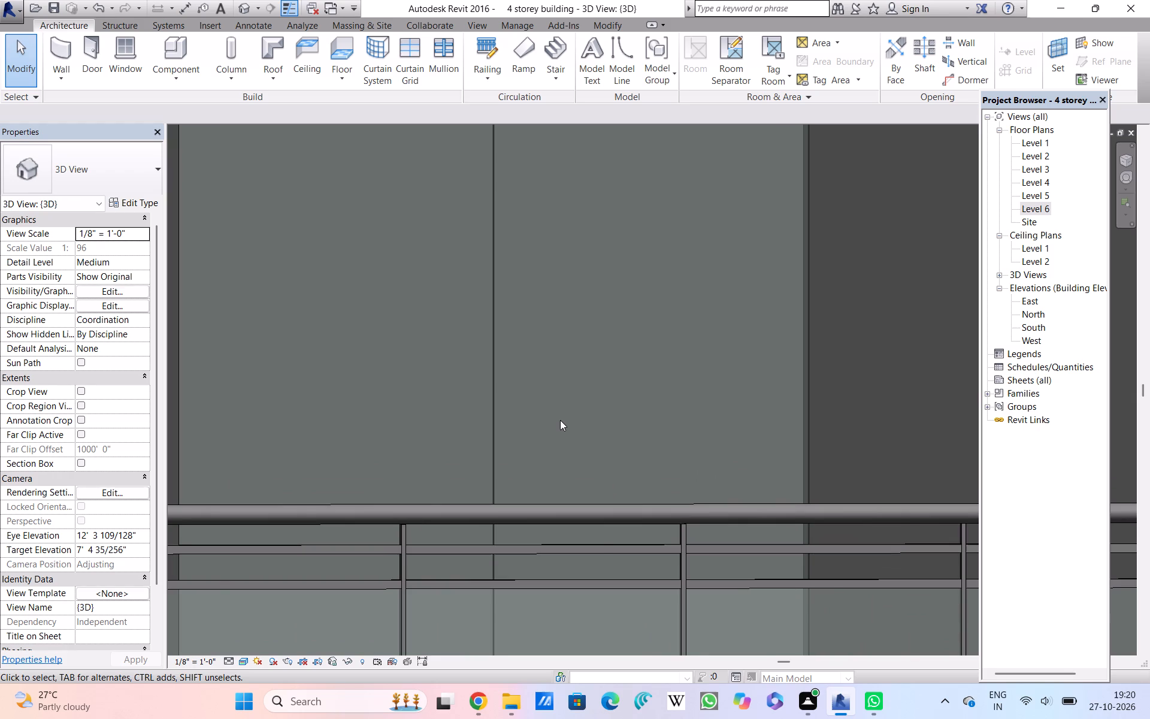
Review the double door and balcony in context with the adjoining storeys, slab edges, columns and neighbouring framed windows.
scroll(560, 420, "down", 3)
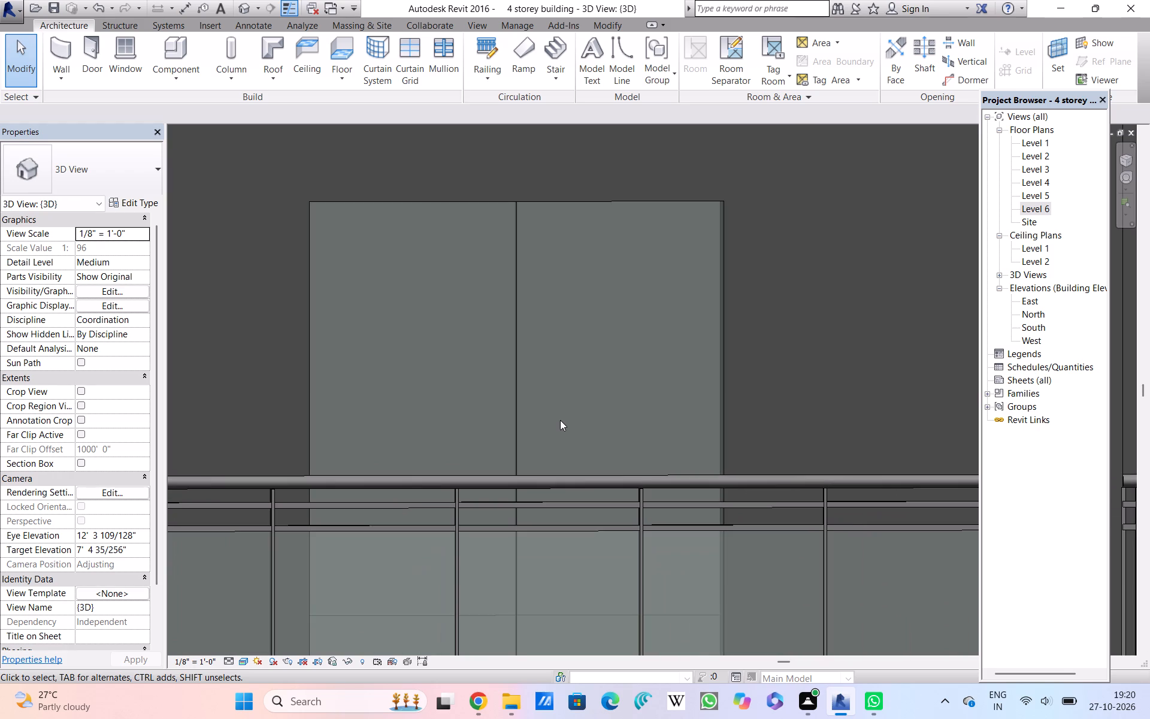
scroll(560, 420, "down", 3)
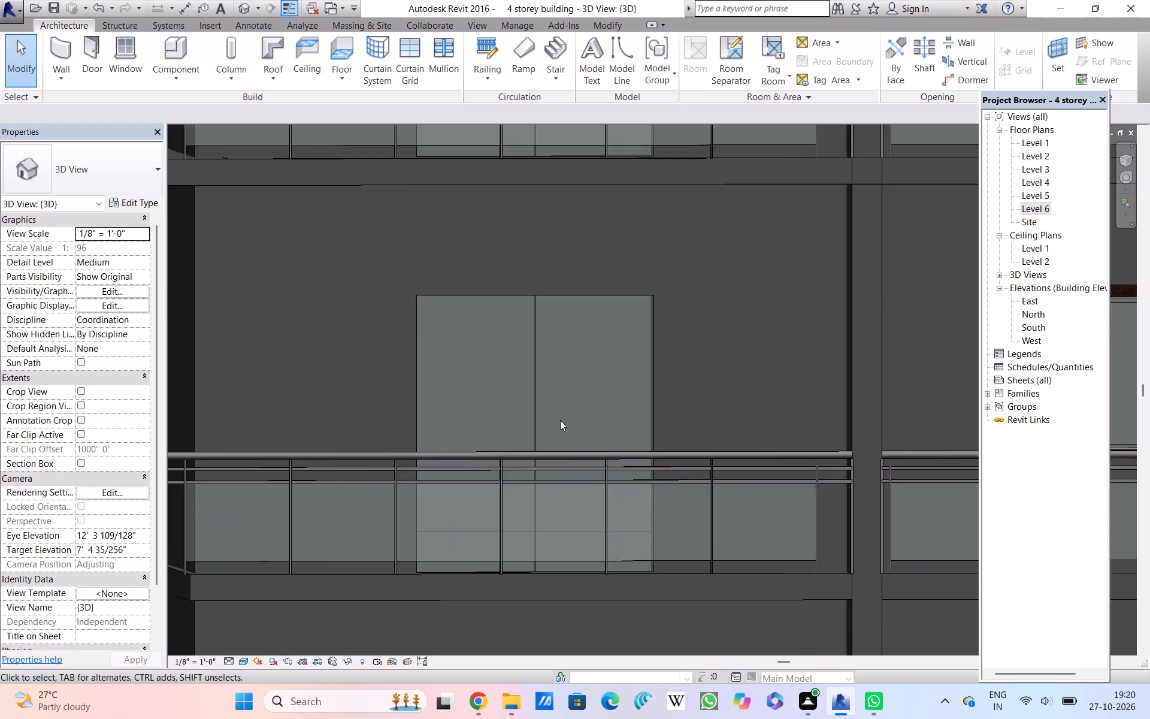
scroll(560, 420, "down", 1)
scroll(560, 420, "up", 2)
scroll(560, 420, "down", 3)
scroll(560, 420, "up", 9)
scroll(560, 420, "down", 3)
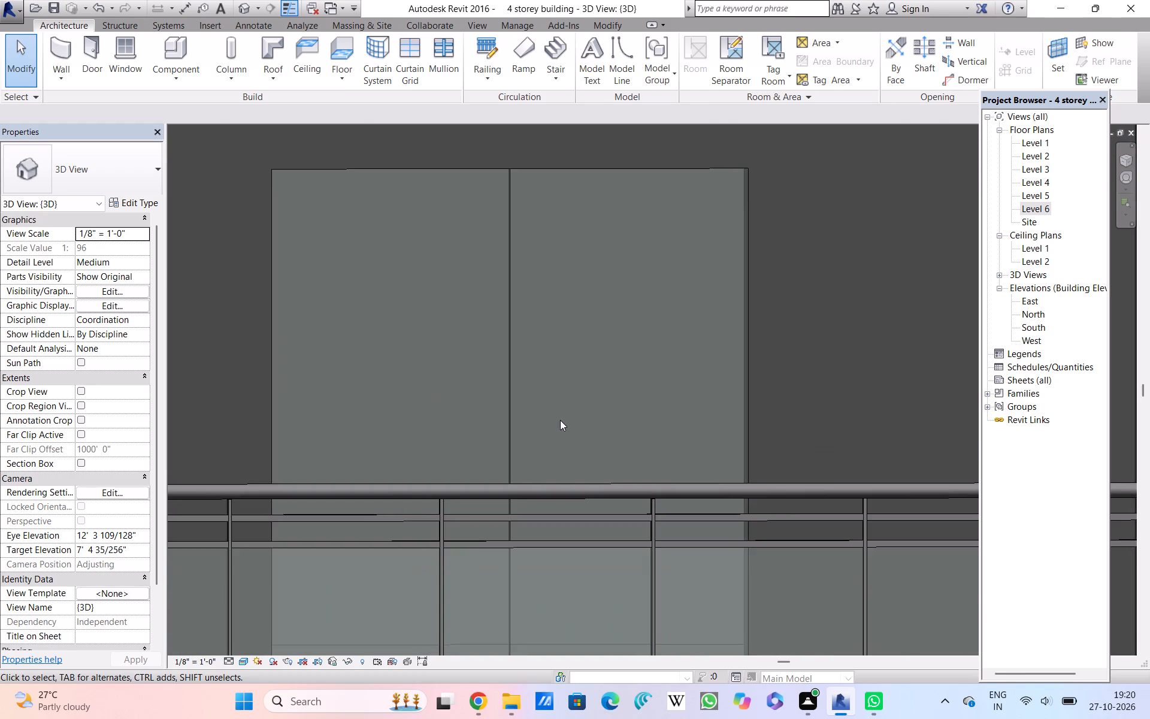
scroll(560, 420, "down", 8)
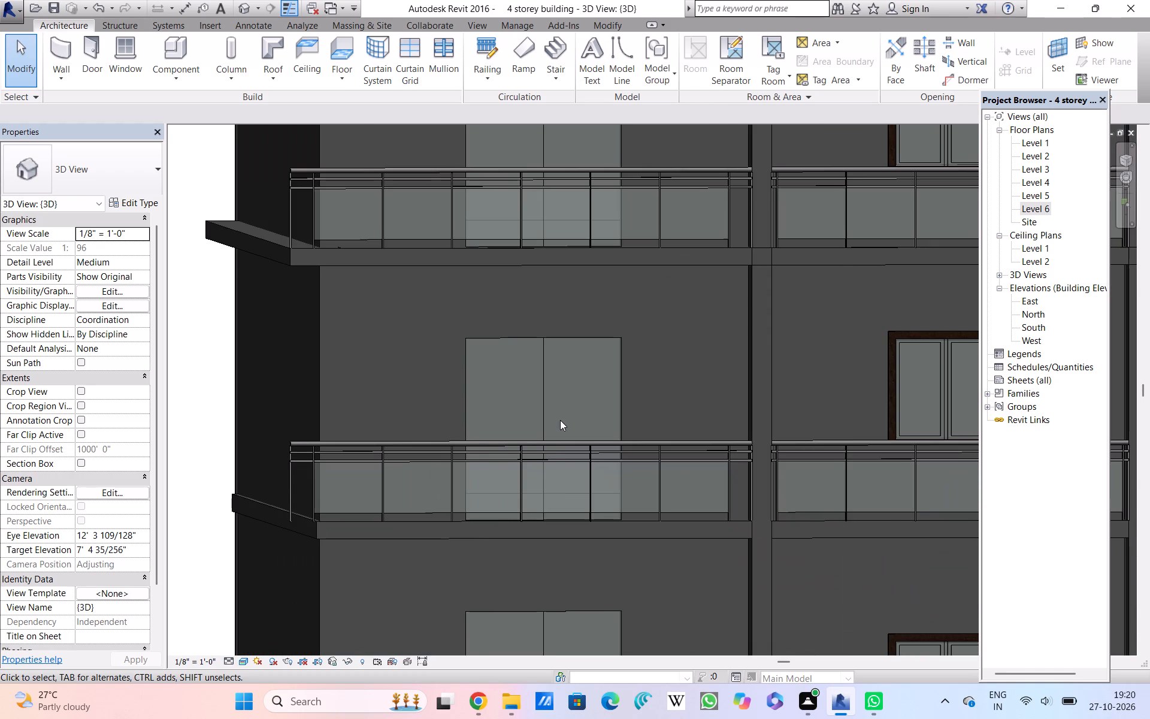
middle_click_drag(671, 349, 609, 373)
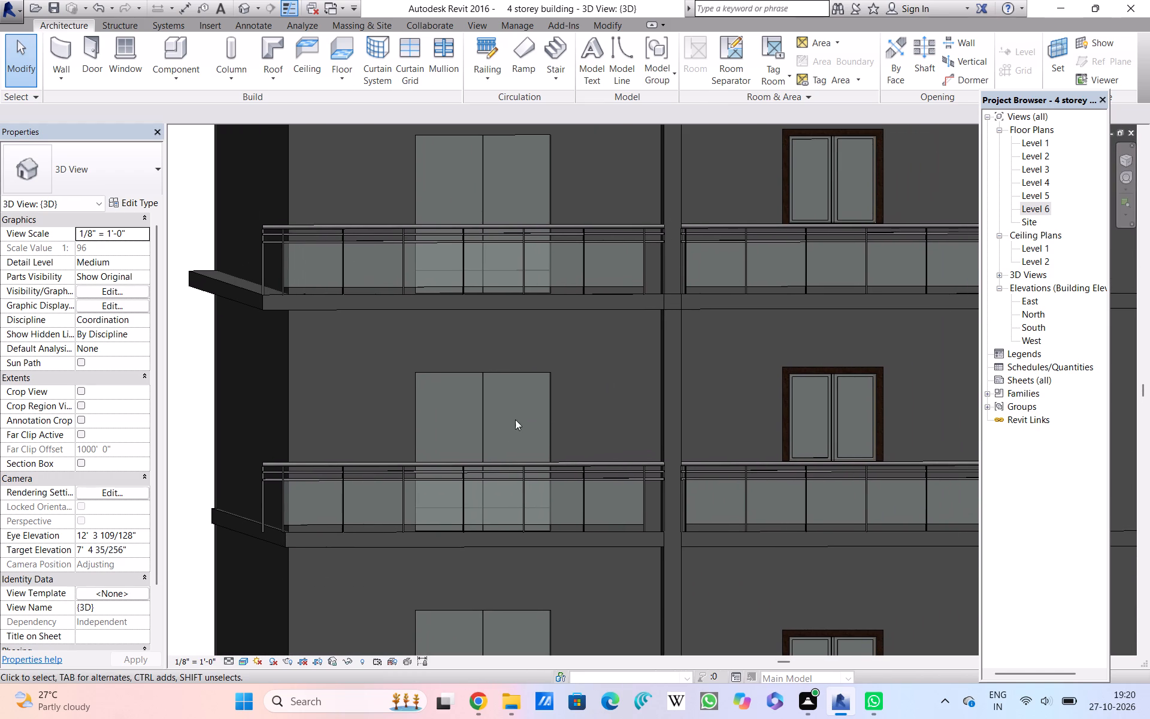
scroll(493, 428, "up", 10)
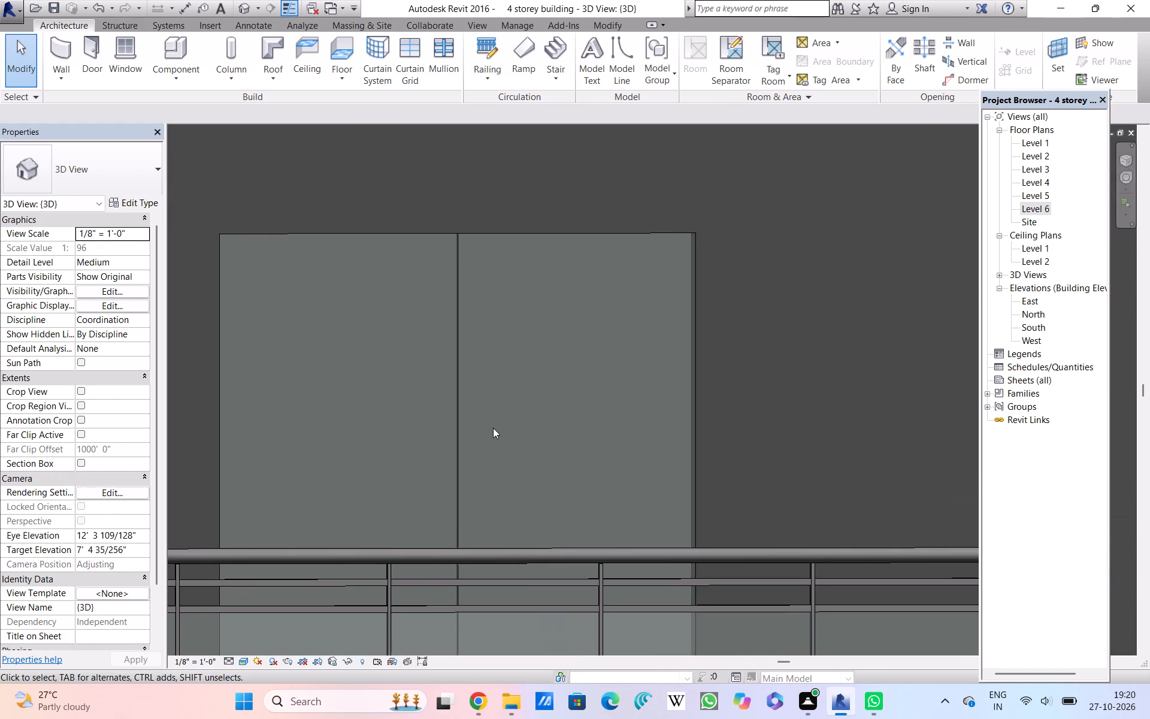
scroll(493, 428, "down", 7)
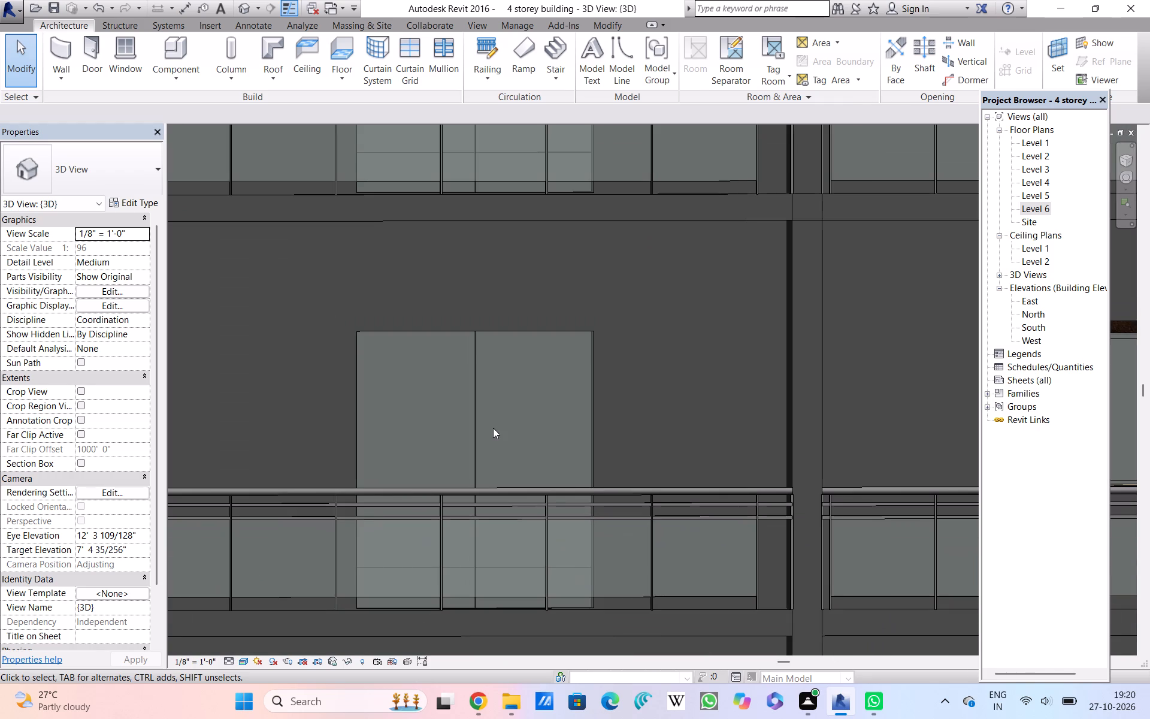
scroll(493, 428, "down", 8)
scroll(493, 428, "up", 4)
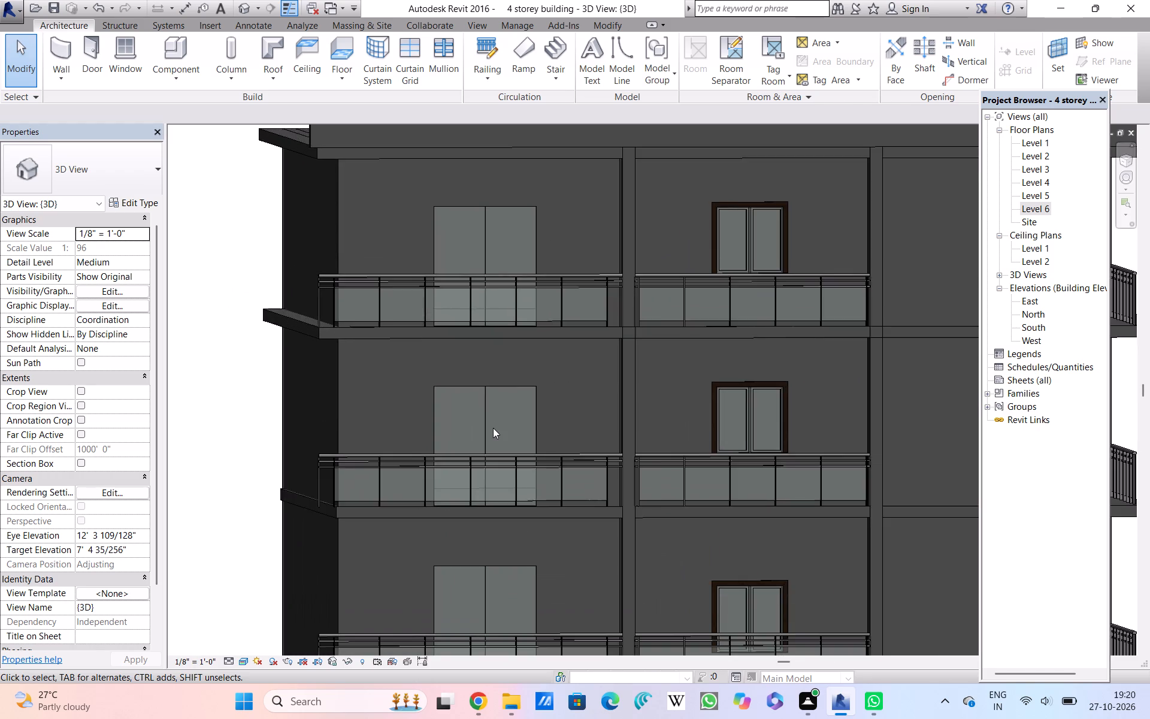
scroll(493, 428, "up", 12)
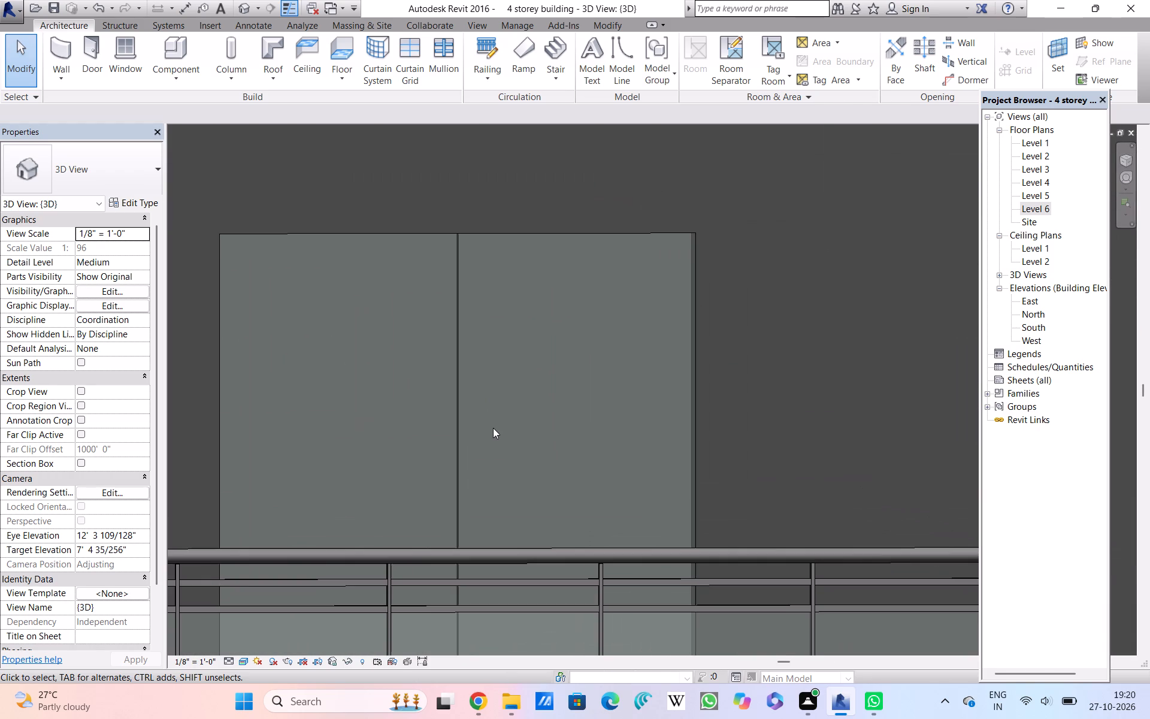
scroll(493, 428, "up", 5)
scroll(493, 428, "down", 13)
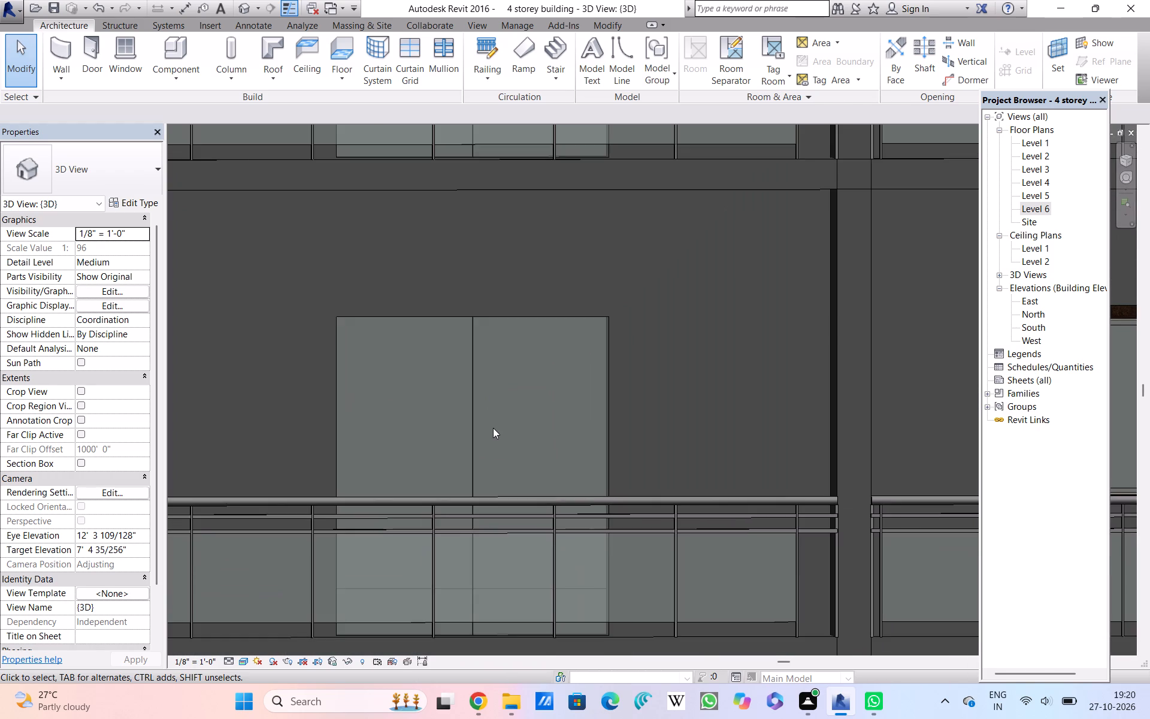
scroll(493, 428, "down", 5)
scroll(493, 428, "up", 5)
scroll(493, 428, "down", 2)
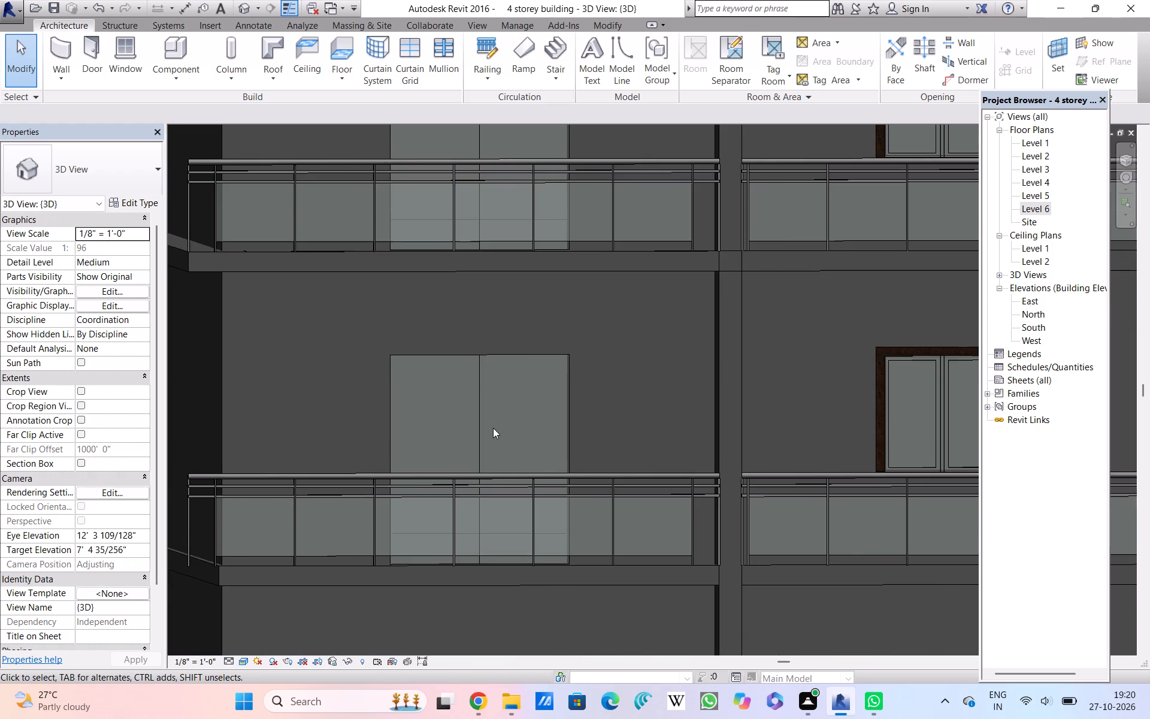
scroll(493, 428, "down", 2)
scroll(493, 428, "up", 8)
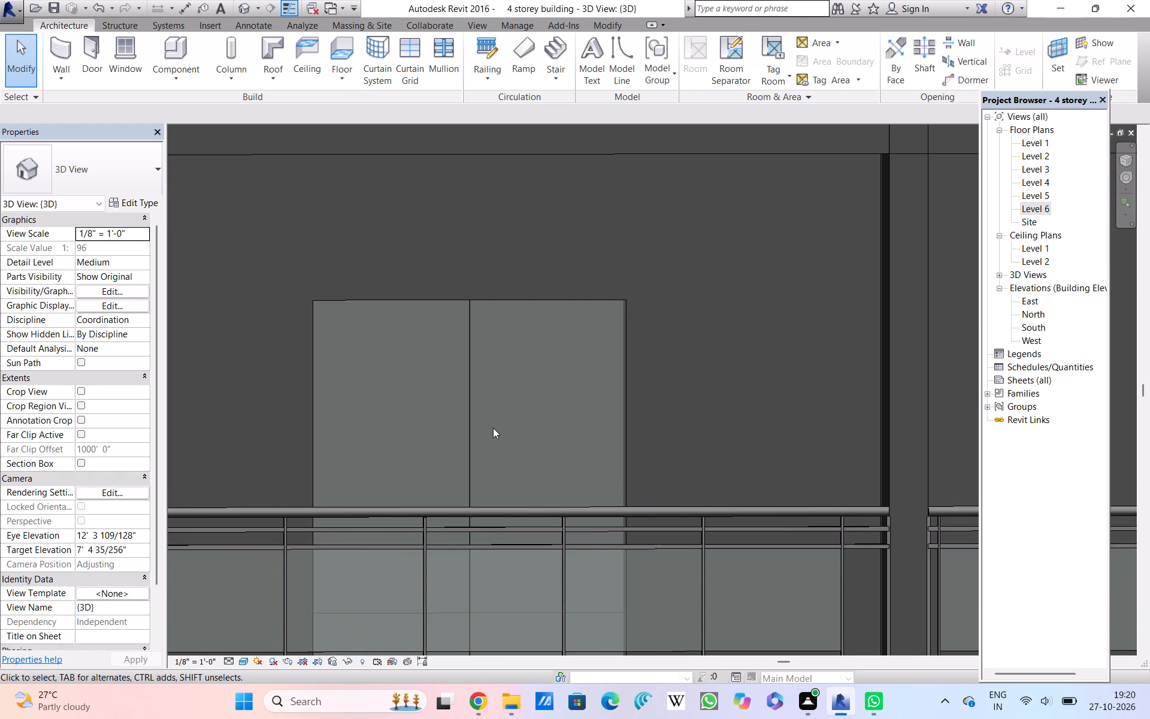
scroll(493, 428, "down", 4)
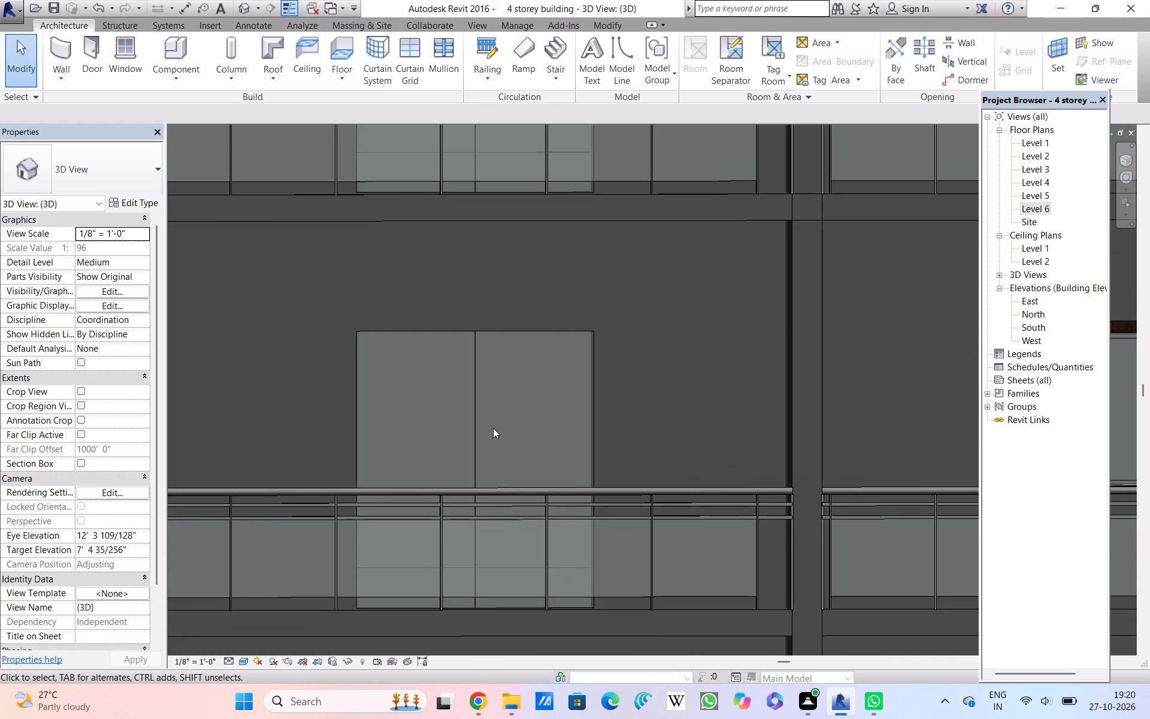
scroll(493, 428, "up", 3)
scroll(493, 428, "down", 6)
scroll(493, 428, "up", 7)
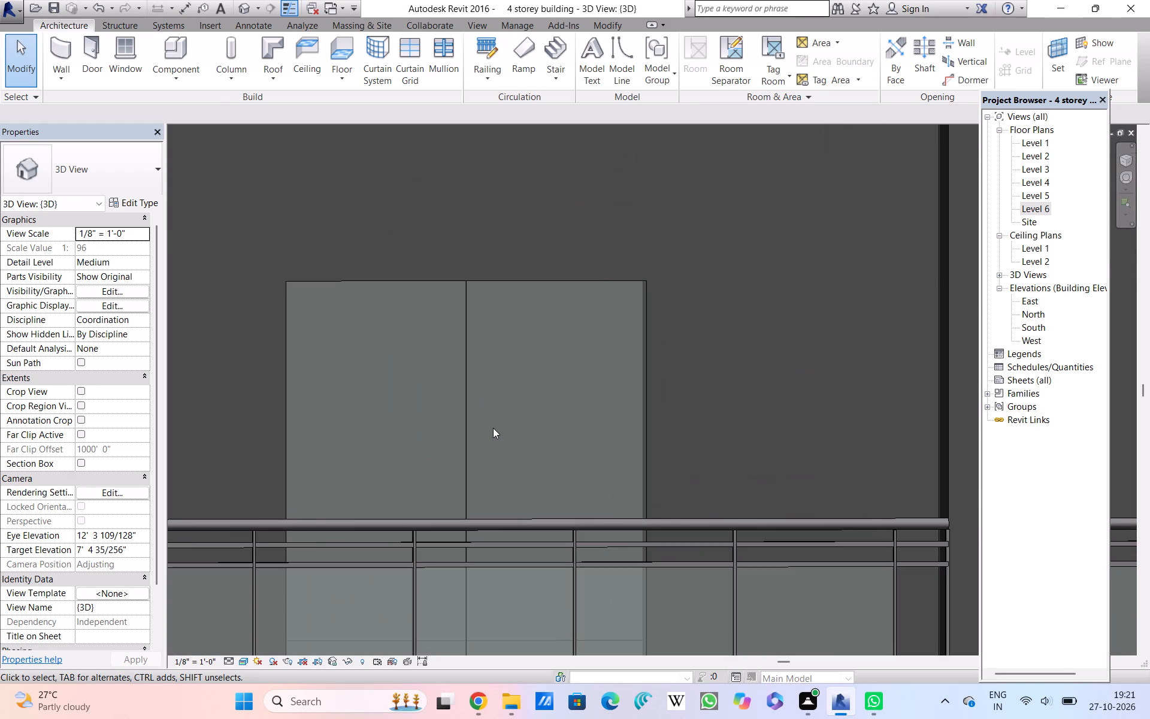
Examine the double-door panels and their centre joint up close above the balcony railing.
scroll(493, 428, "up", 1)
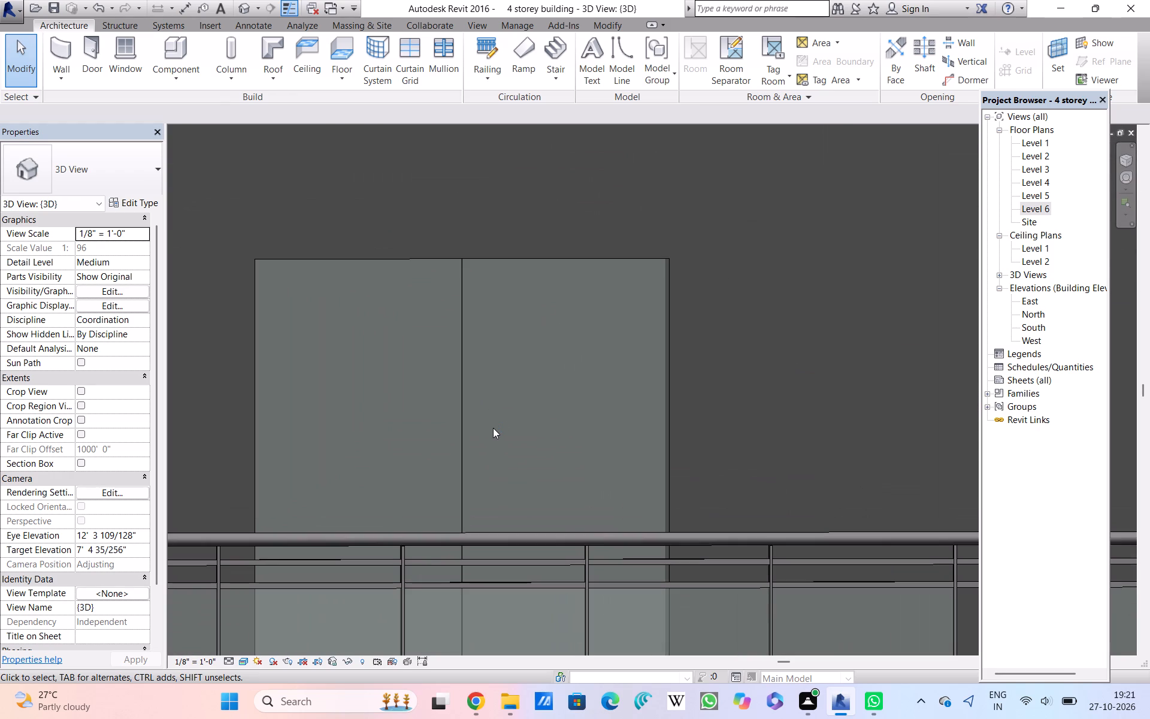
scroll(493, 428, "up", 5)
scroll(493, 428, "down", 7)
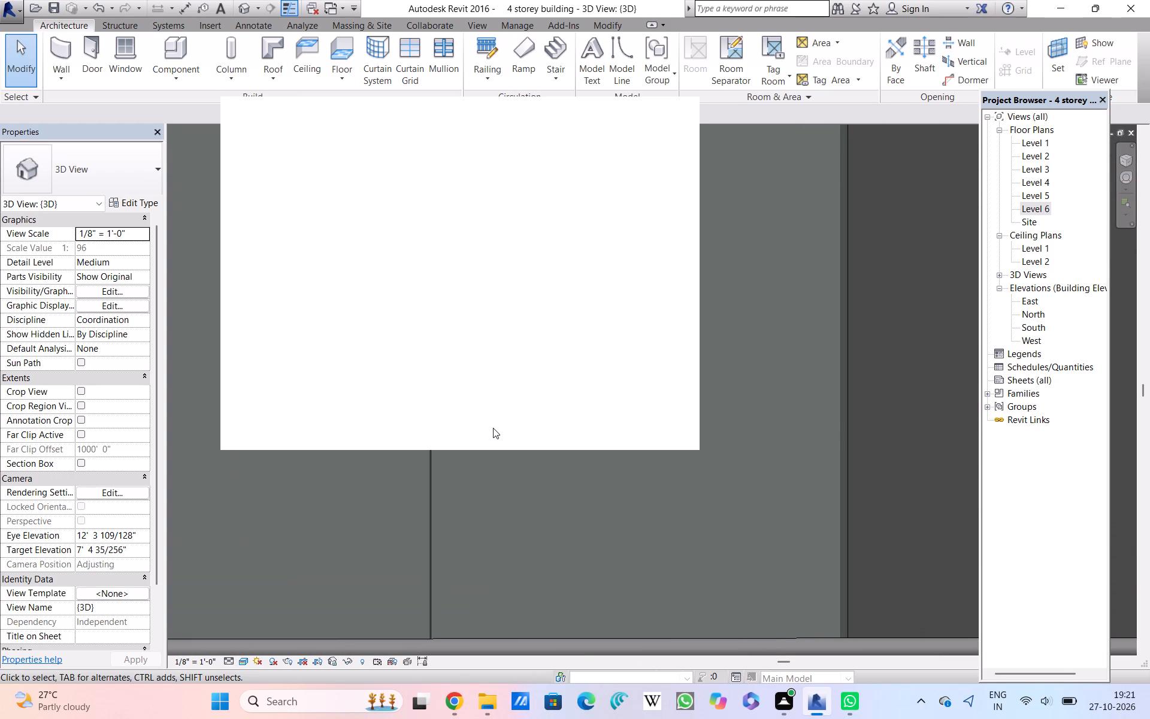
scroll(493, 428, "down", 10)
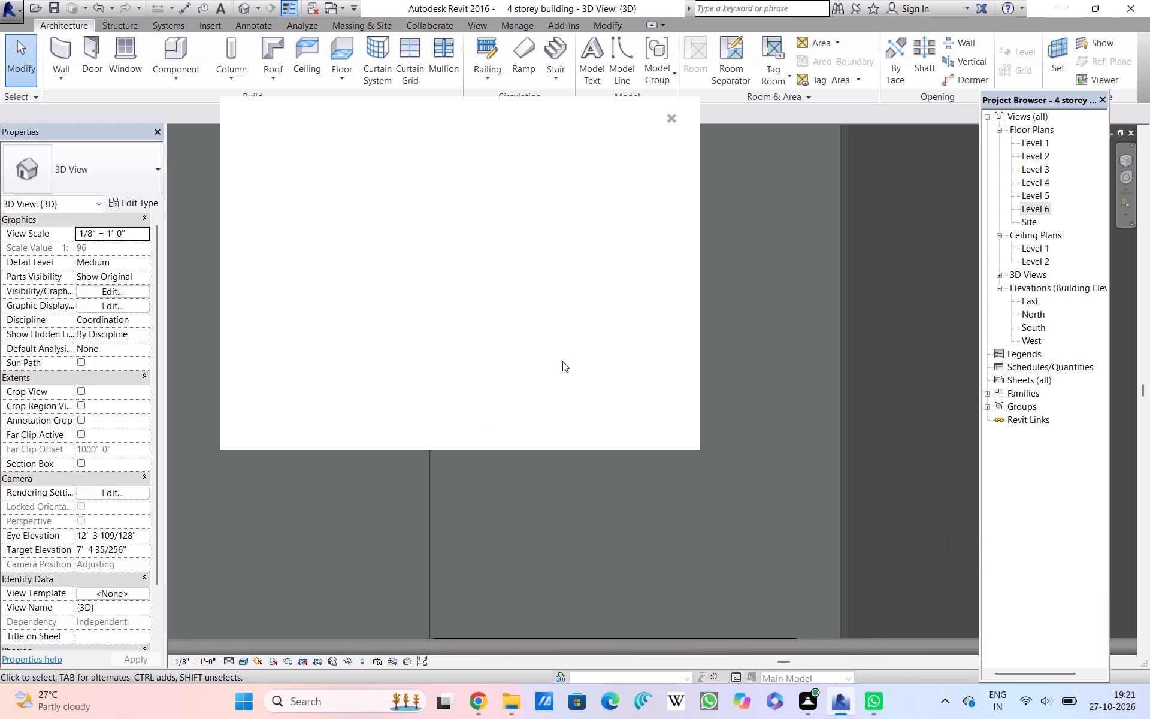
Dismiss the blank pop-up card covering the 3D view.
left_click(670, 117)
left_click(670, 117)
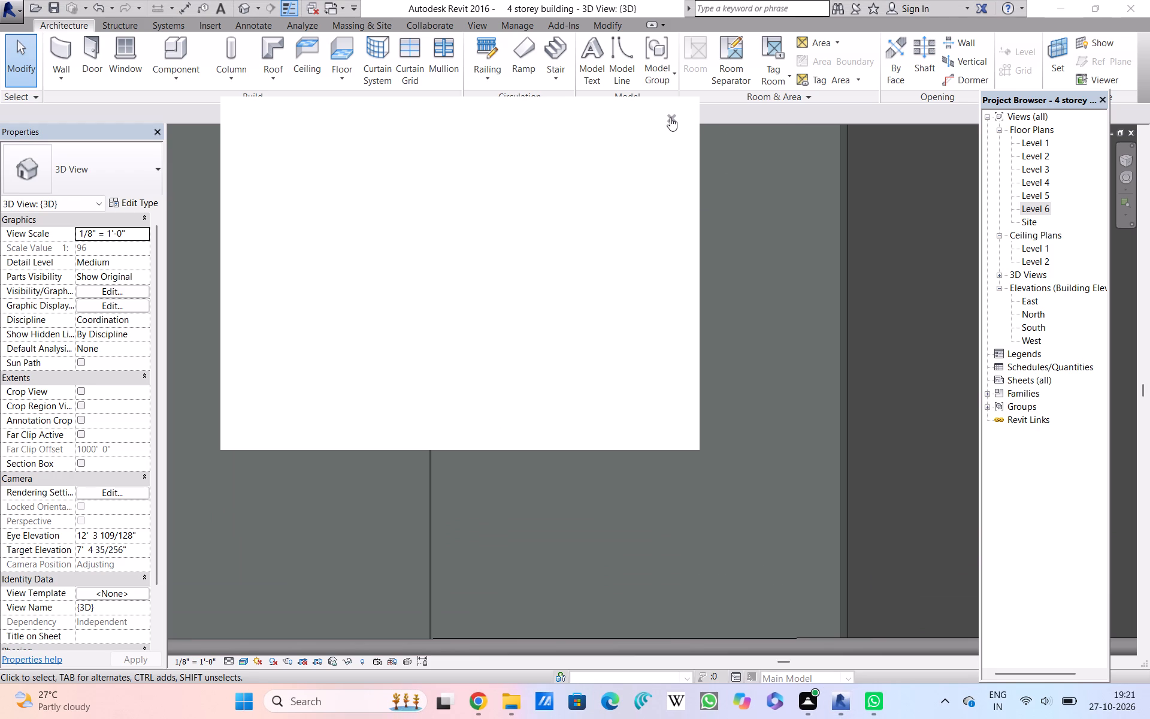
Examine the double door against the balcony railing, the surrounding wall and the adjacent column.
scroll(517, 374, "down", 5)
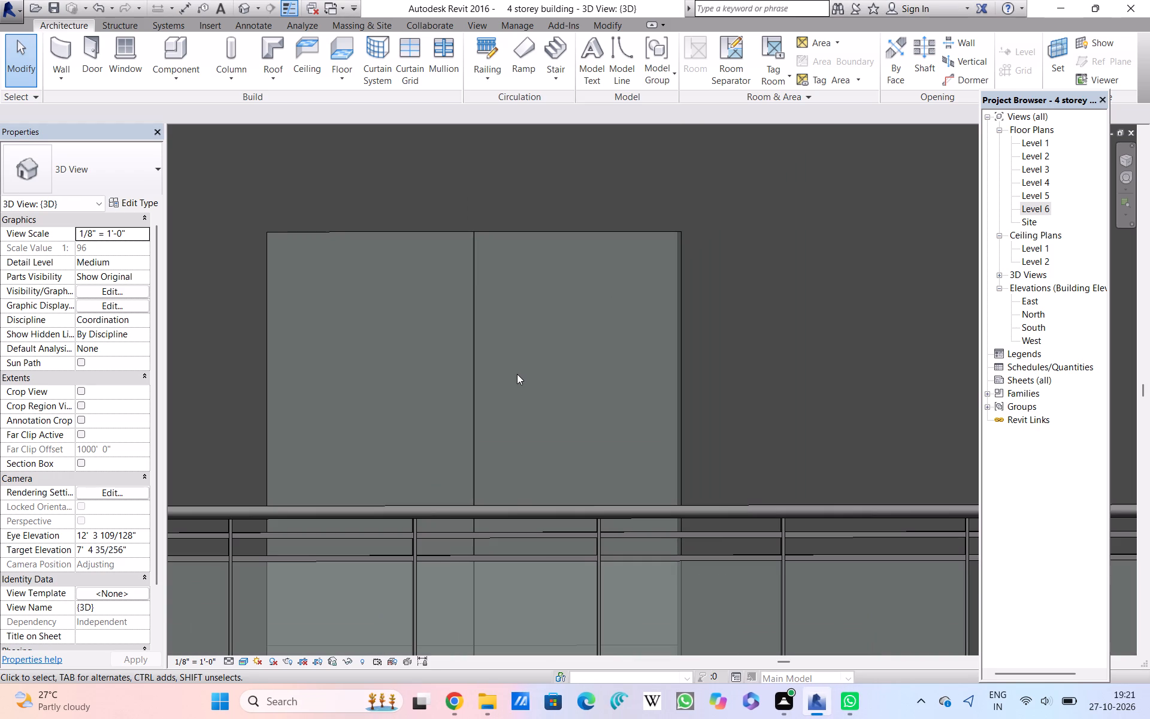
scroll(517, 374, "up", 2)
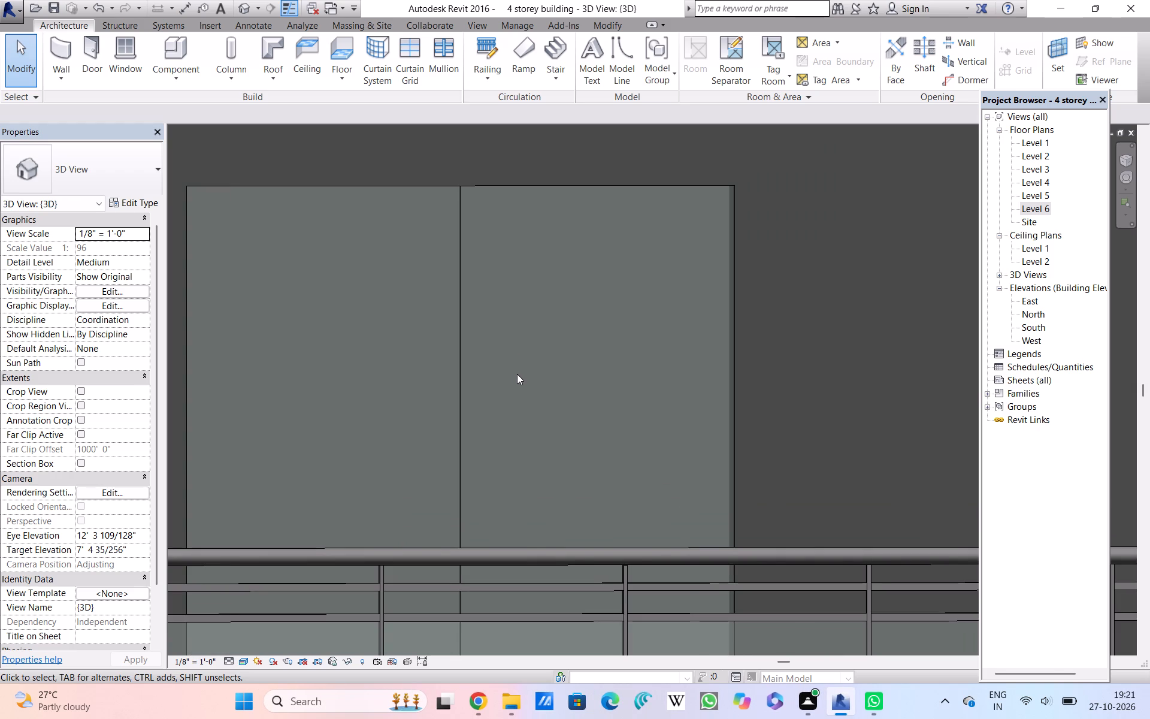
scroll(517, 374, "down", 6)
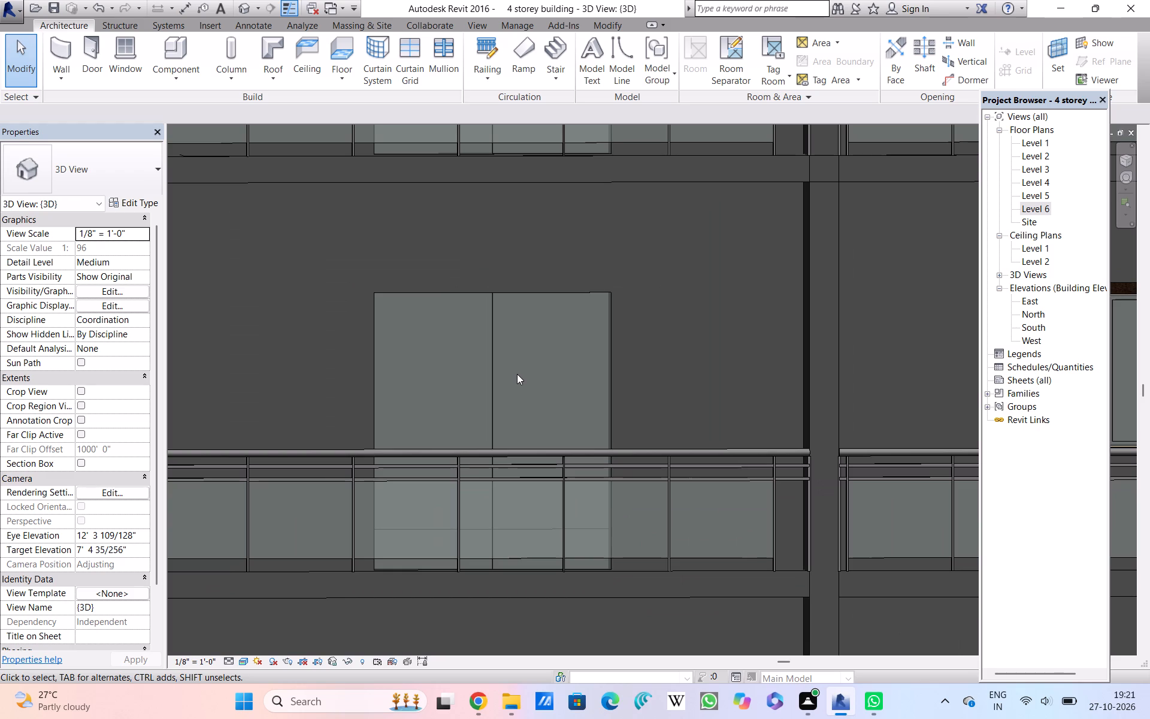
scroll(517, 374, "down", 2)
scroll(517, 374, "up", 5)
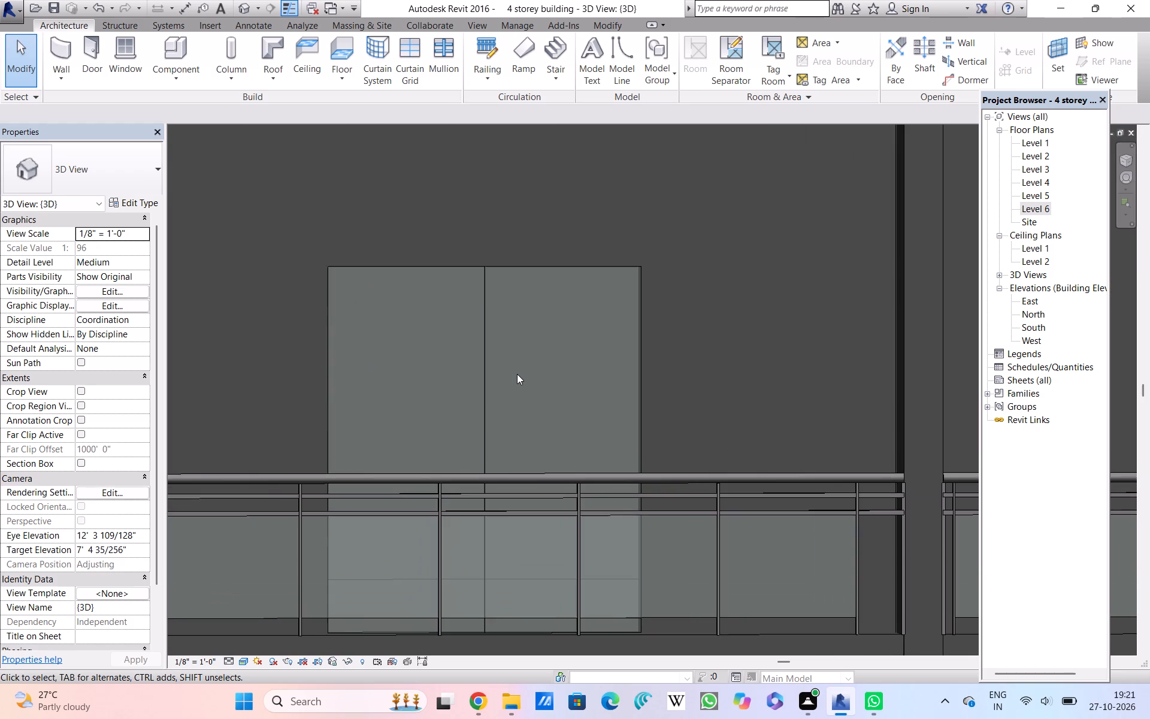
scroll(517, 374, "down", 2)
scroll(517, 374, "up", 1)
scroll(517, 374, "down", 2)
scroll(517, 374, "up", 1)
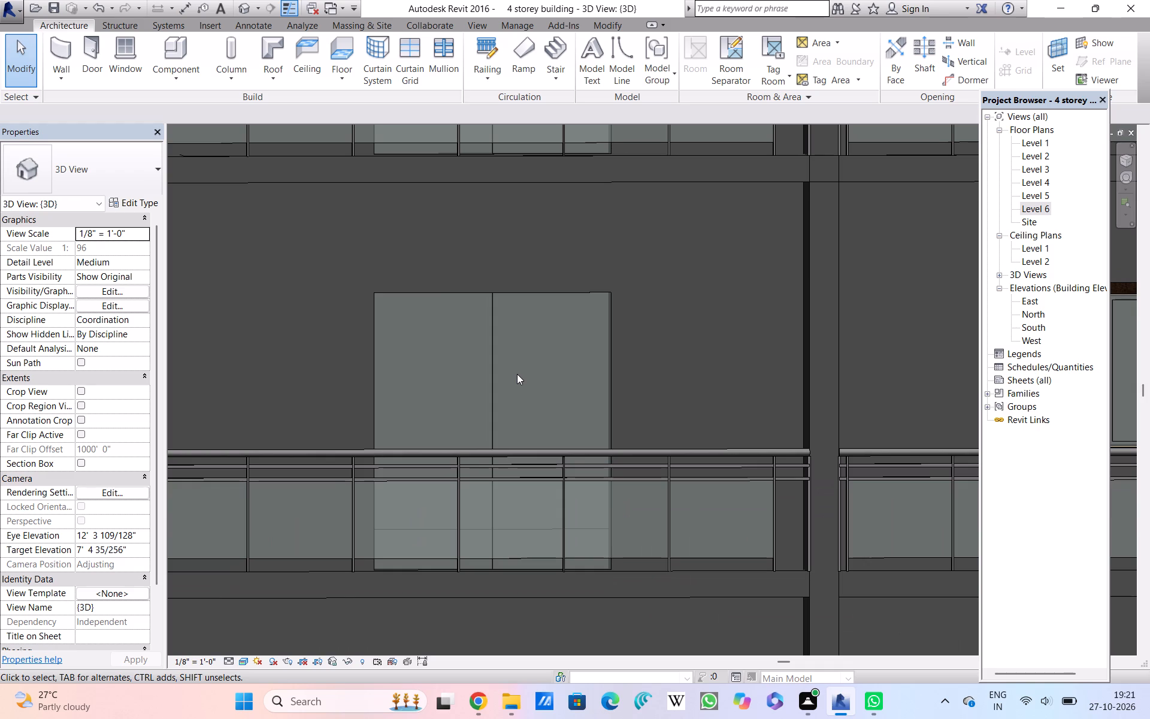
scroll(517, 374, "up", 3)
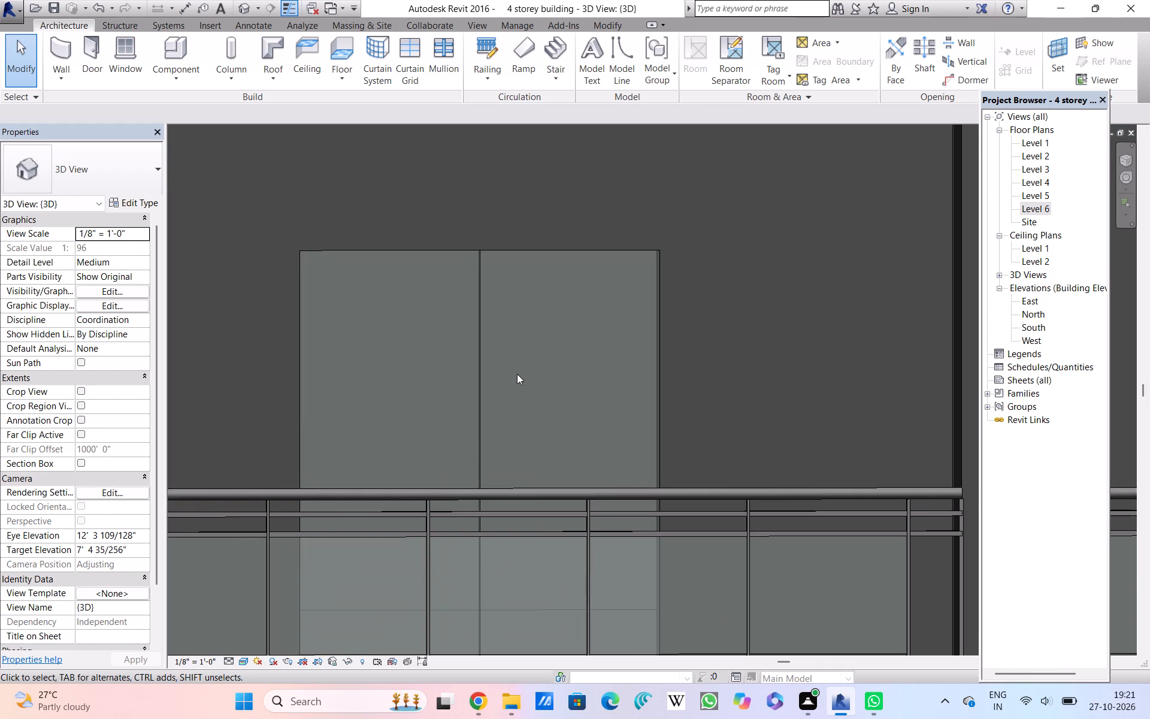
scroll(517, 374, "down", 1)
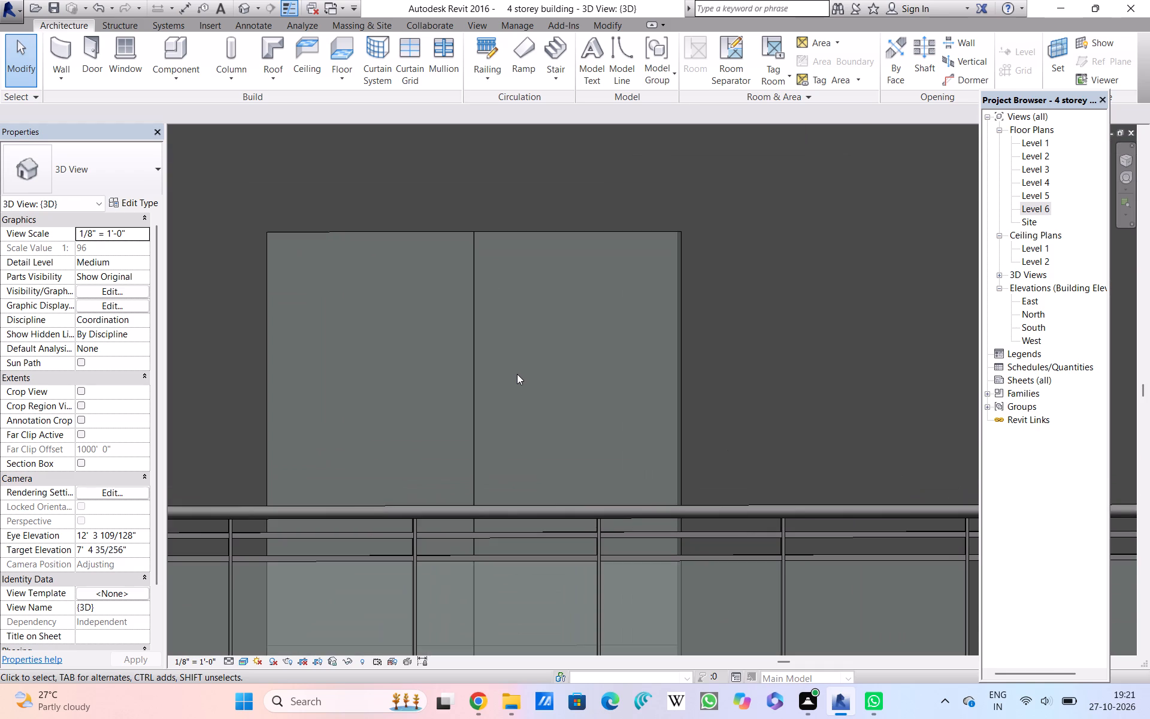
Review the double door and balcony together with the slab edges, the storey above and the neighbouring framed window.
scroll(517, 374, "down", 1)
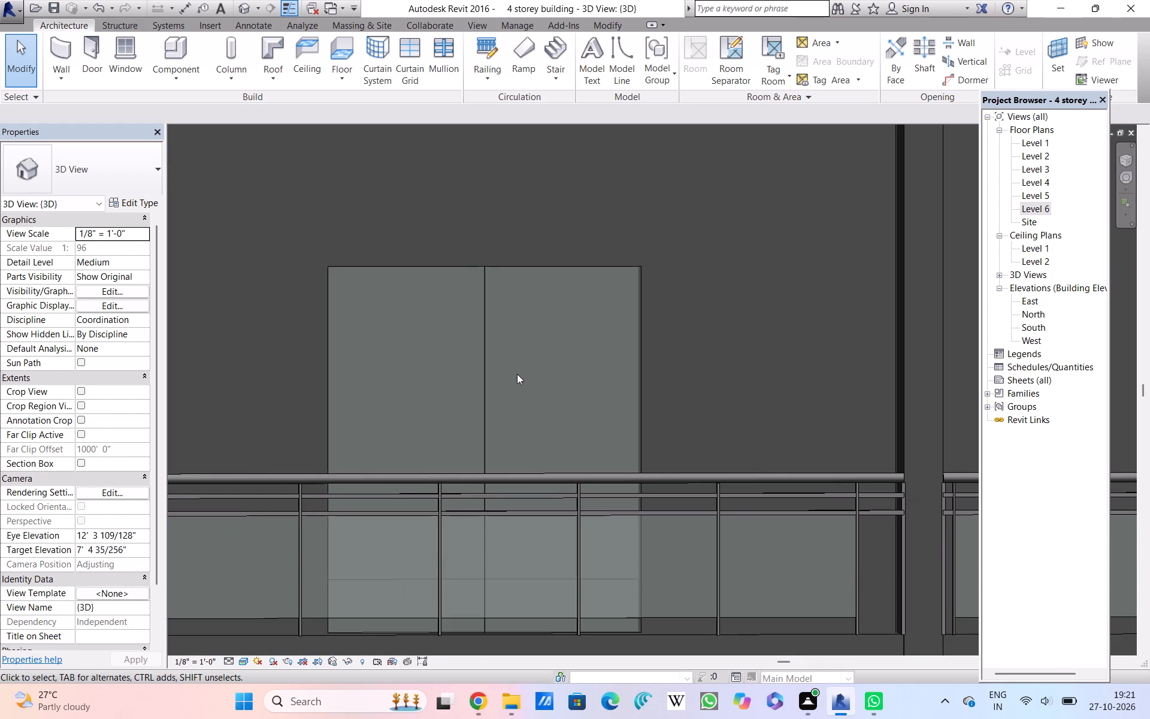
scroll(517, 374, "down", 2)
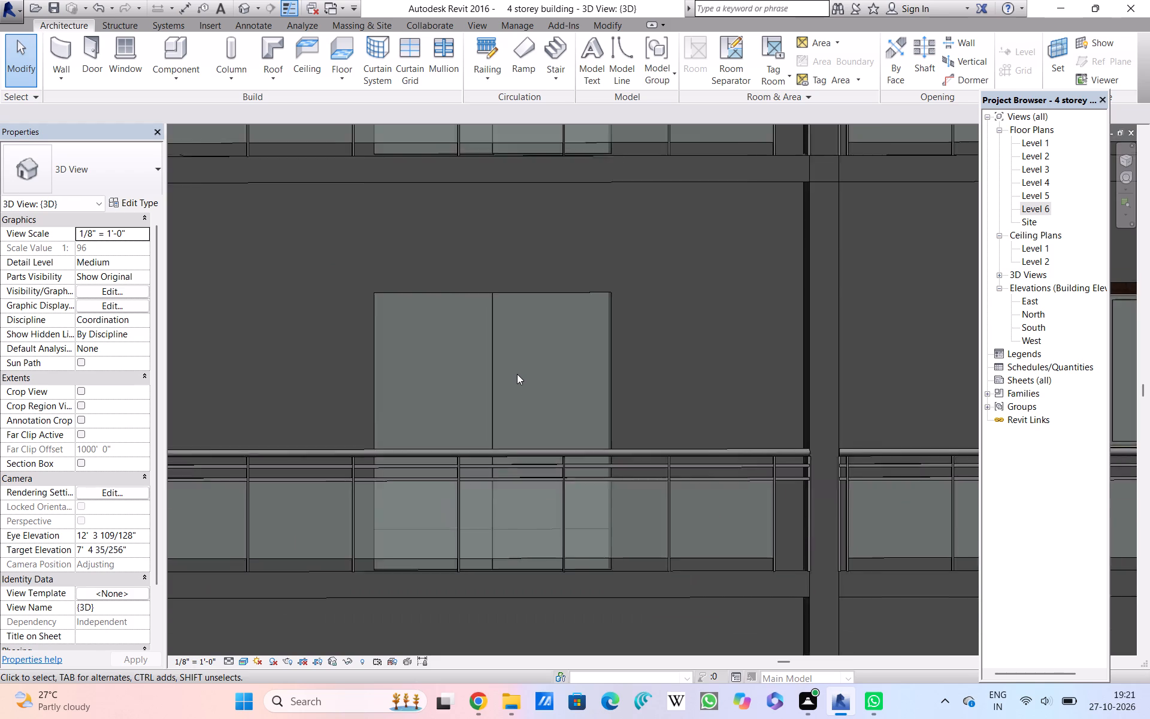
scroll(517, 374, "down", 1)
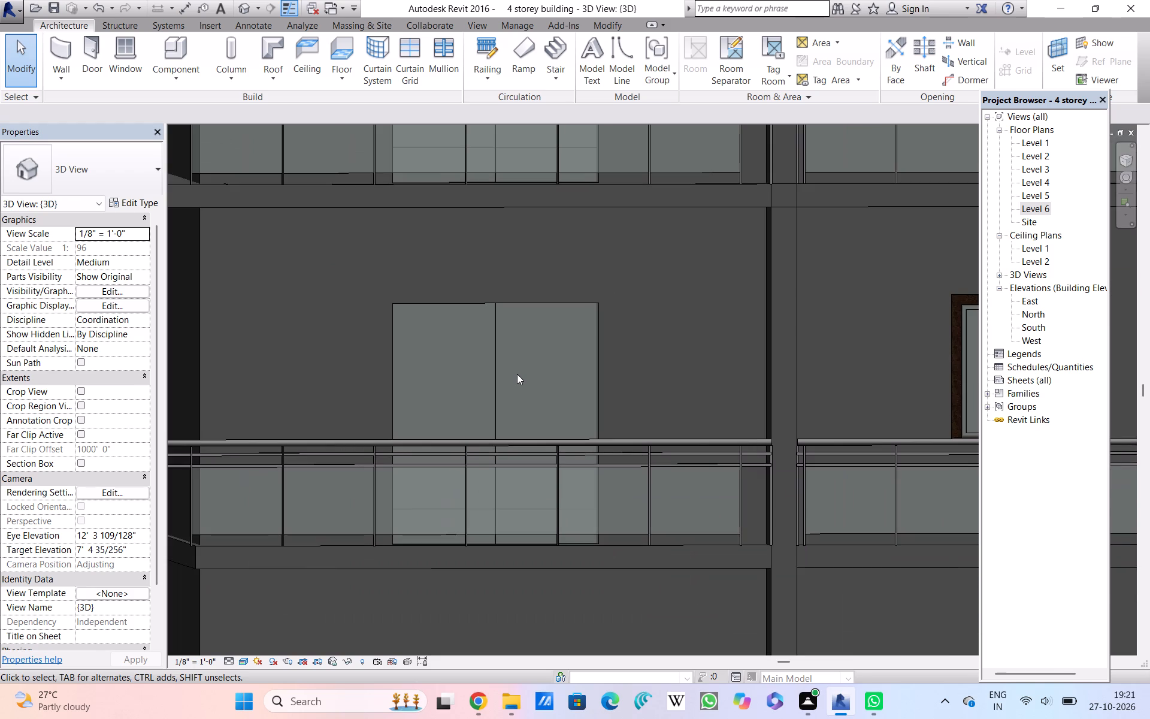
scroll(517, 374, "down", 1)
scroll(517, 374, "up", 2)
scroll(517, 374, "down", 1)
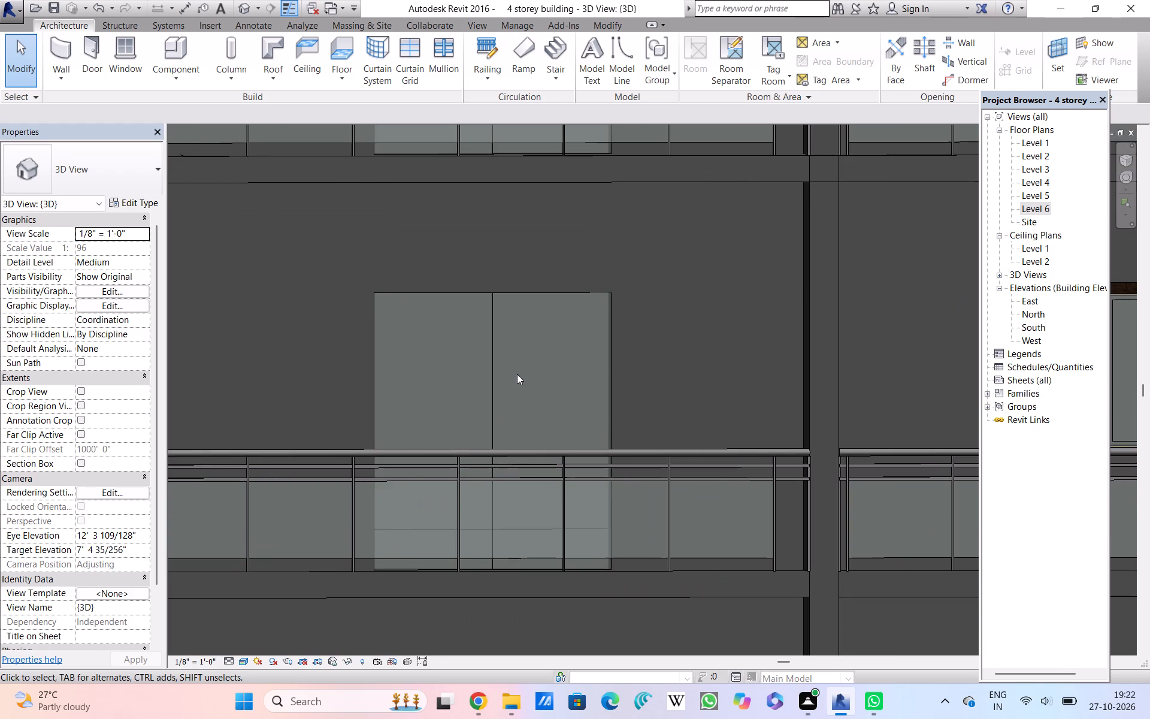
scroll(517, 374, "down", 1)
scroll(517, 374, "up", 2)
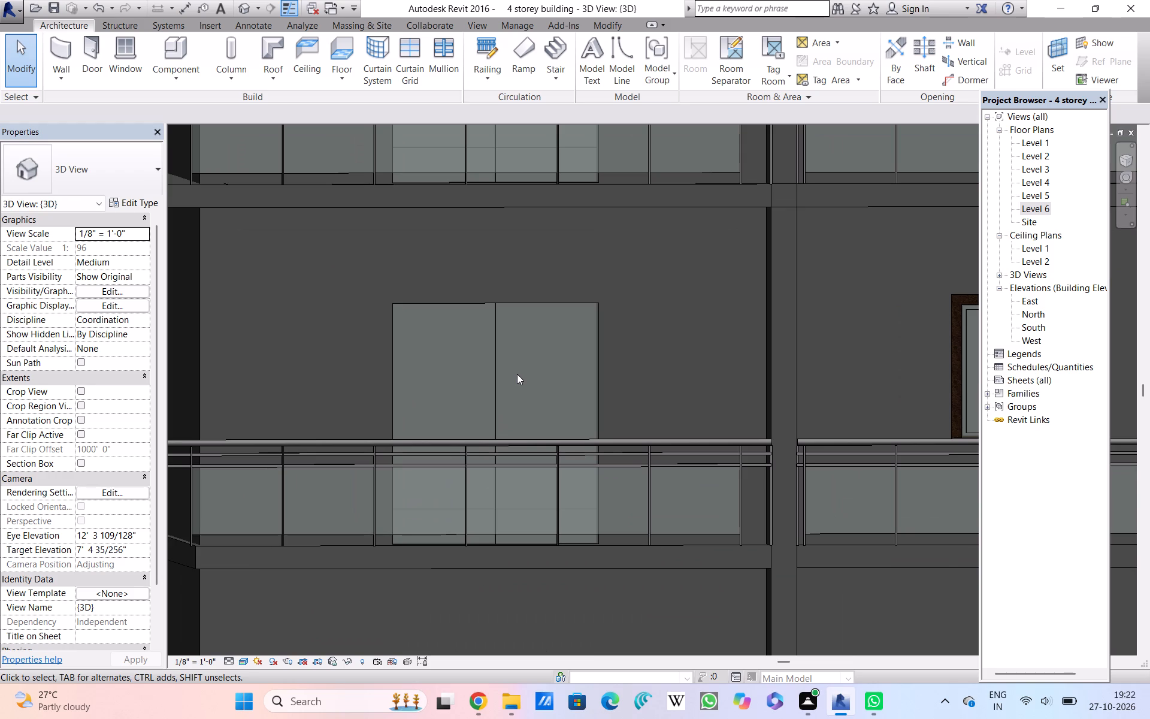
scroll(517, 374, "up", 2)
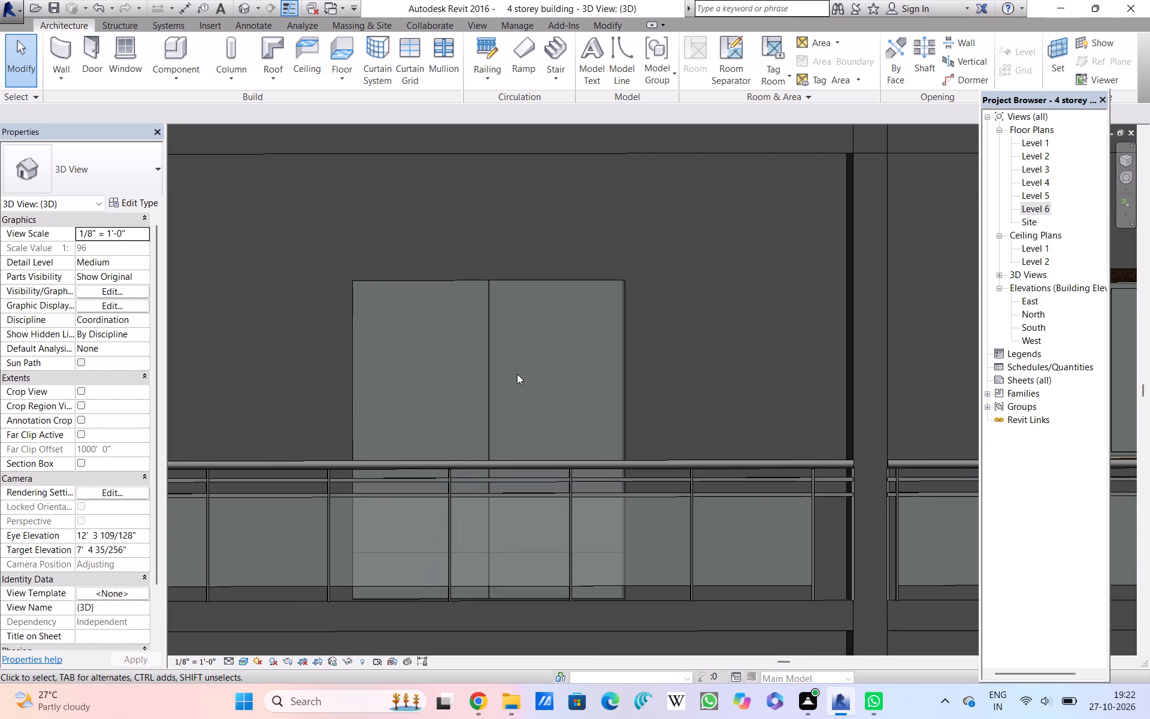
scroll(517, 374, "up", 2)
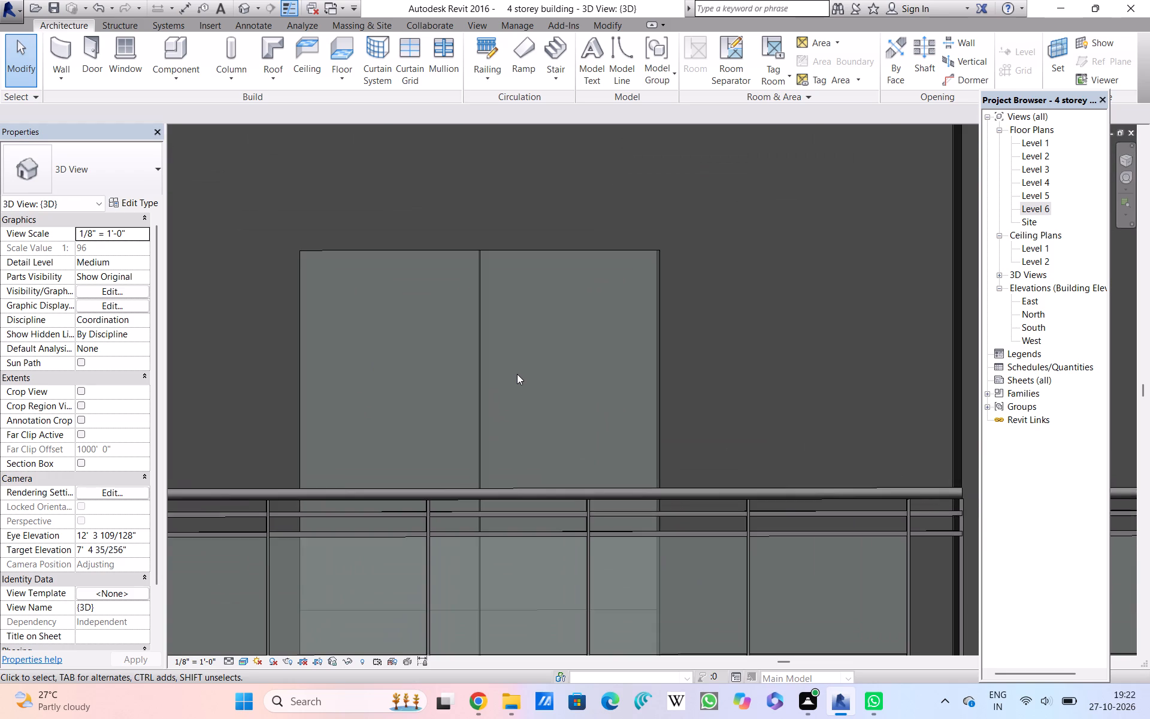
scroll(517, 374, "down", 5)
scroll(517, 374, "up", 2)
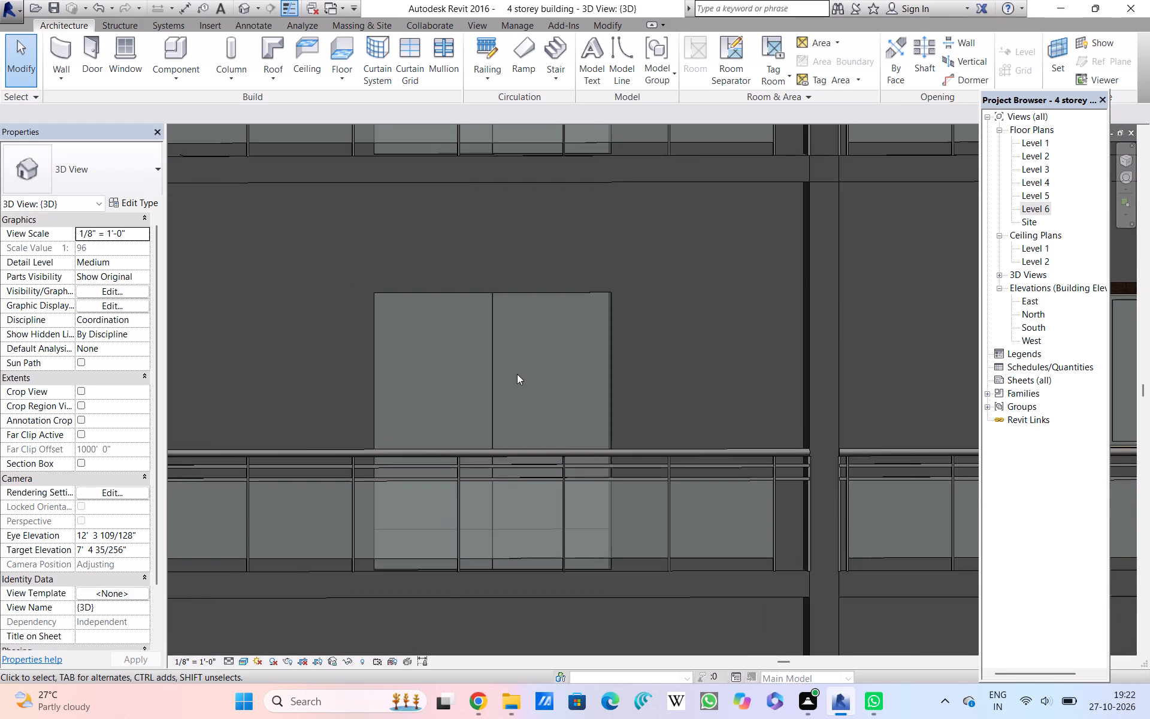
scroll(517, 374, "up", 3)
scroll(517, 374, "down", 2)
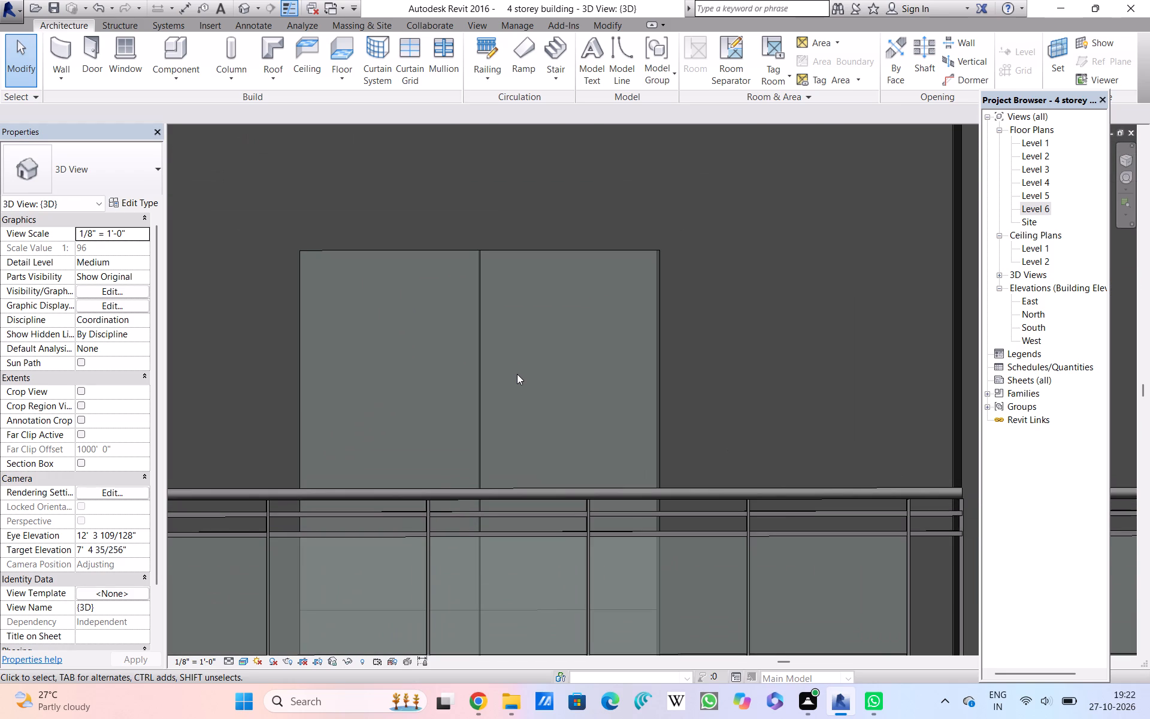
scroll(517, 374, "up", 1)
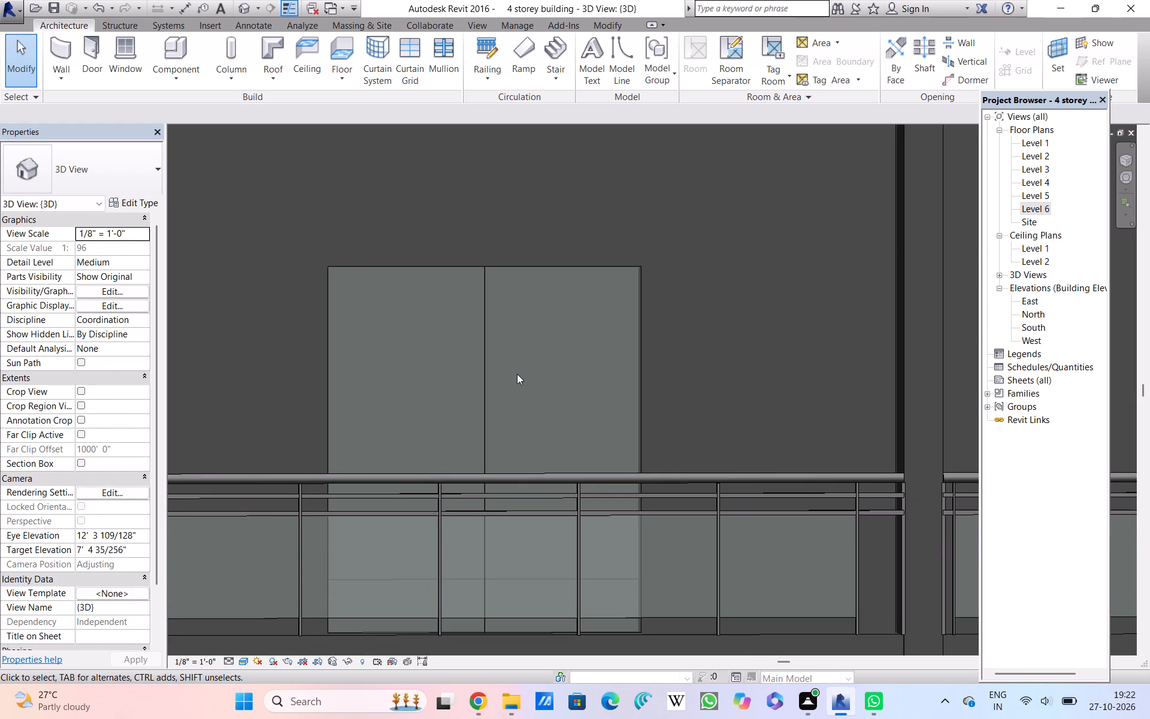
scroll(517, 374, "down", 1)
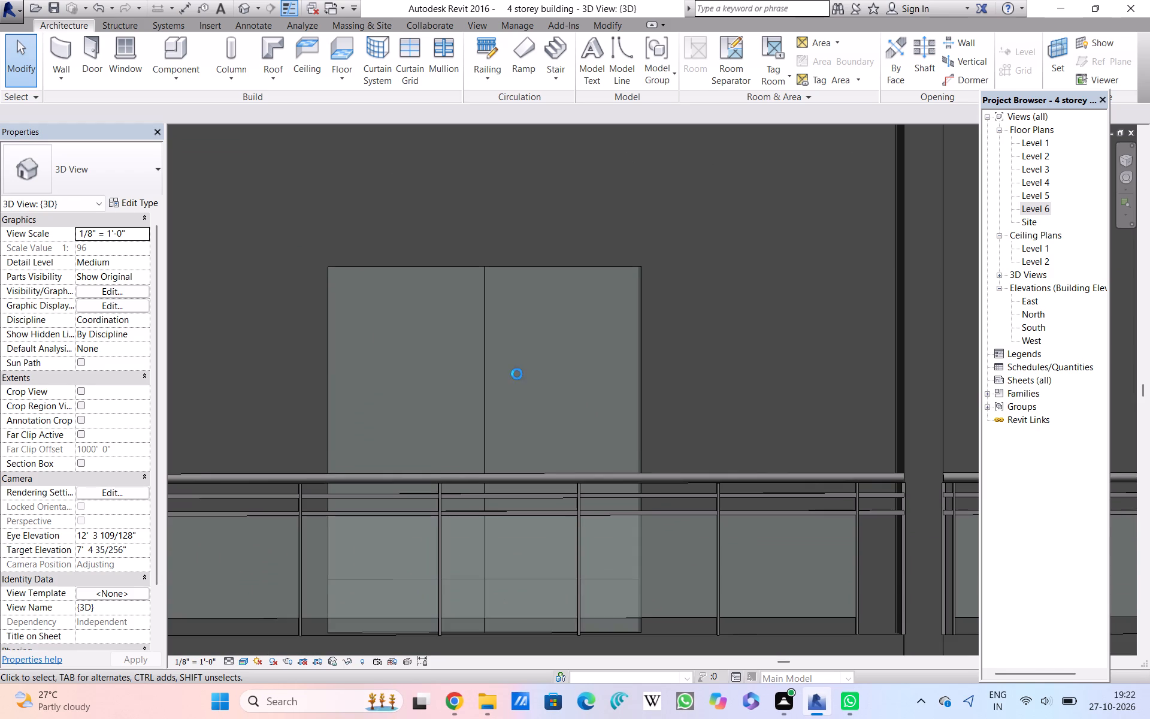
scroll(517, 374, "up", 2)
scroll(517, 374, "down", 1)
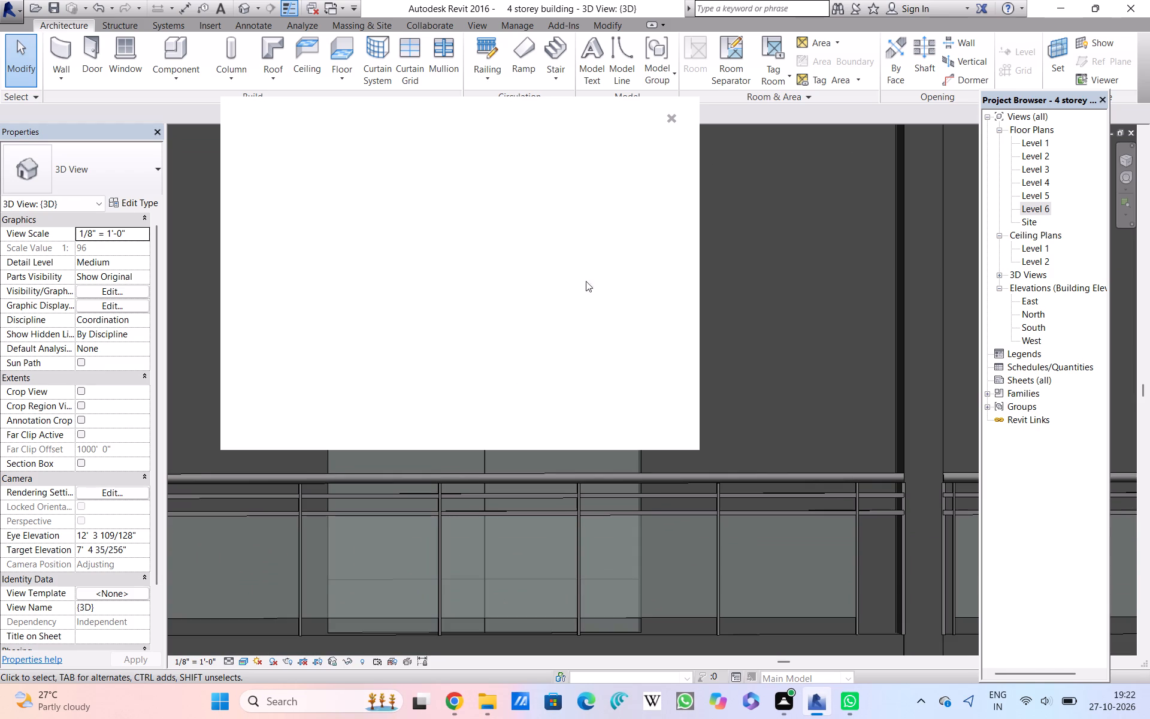
Dismiss the blank pop-up card that covers the double door in the 3D view.
left_click(667, 113)
left_click(668, 116)
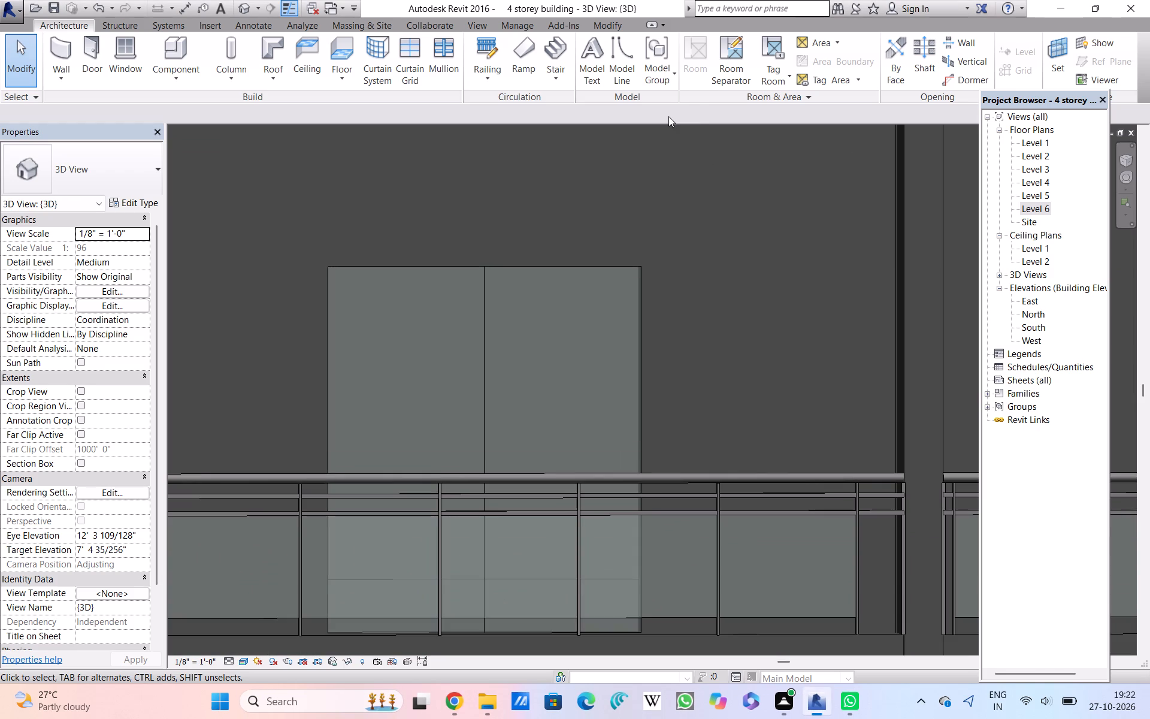
Inspect the double door's head, side jamb and panel joint up close, along with the railing in front.
scroll(572, 335, "up", 5)
scroll(572, 335, "down", 4)
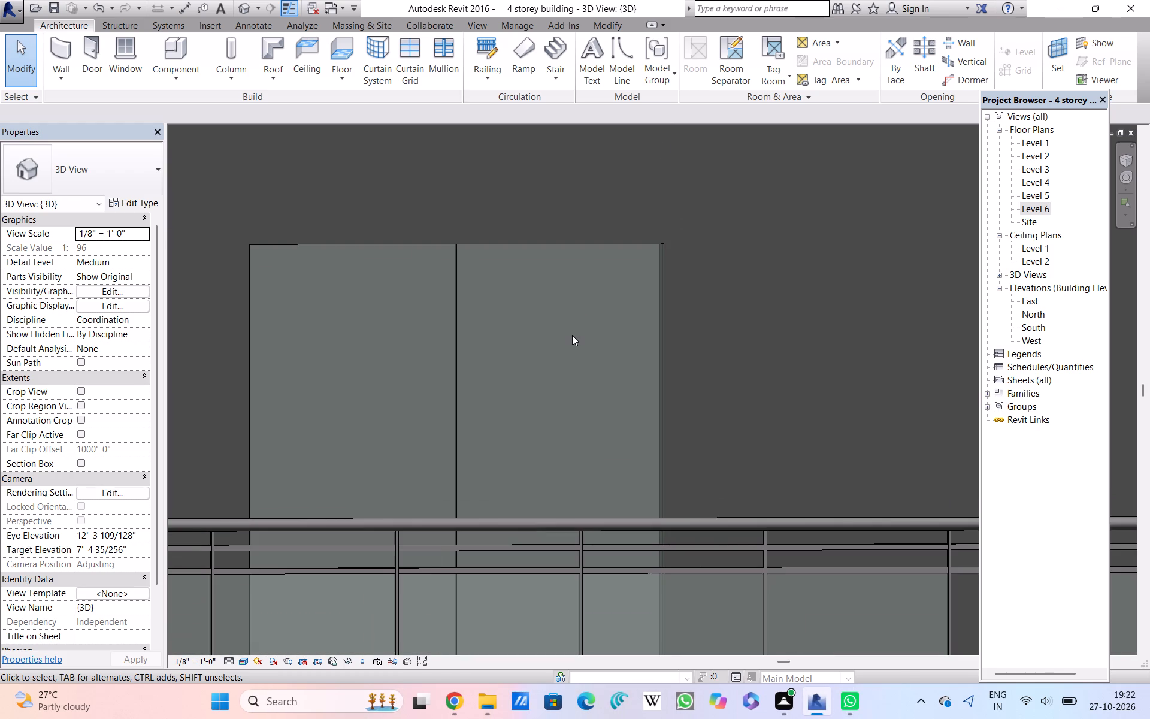
scroll(572, 335, "up", 2)
scroll(572, 335, "down", 2)
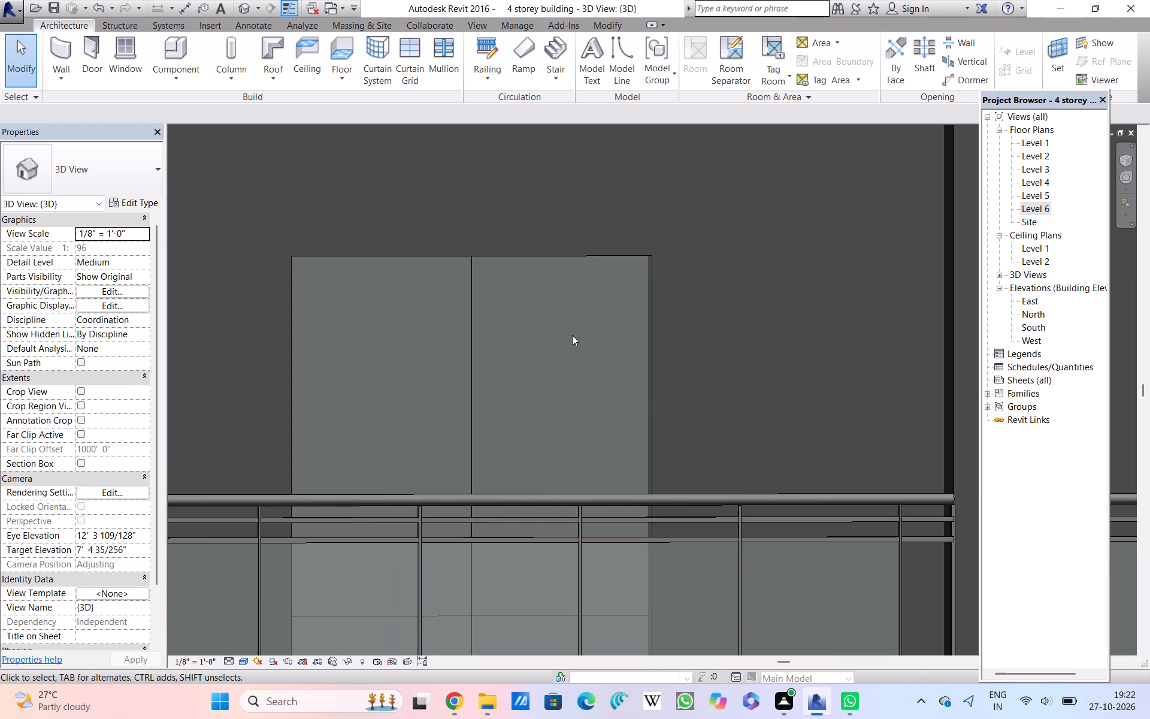
scroll(572, 335, "up", 2)
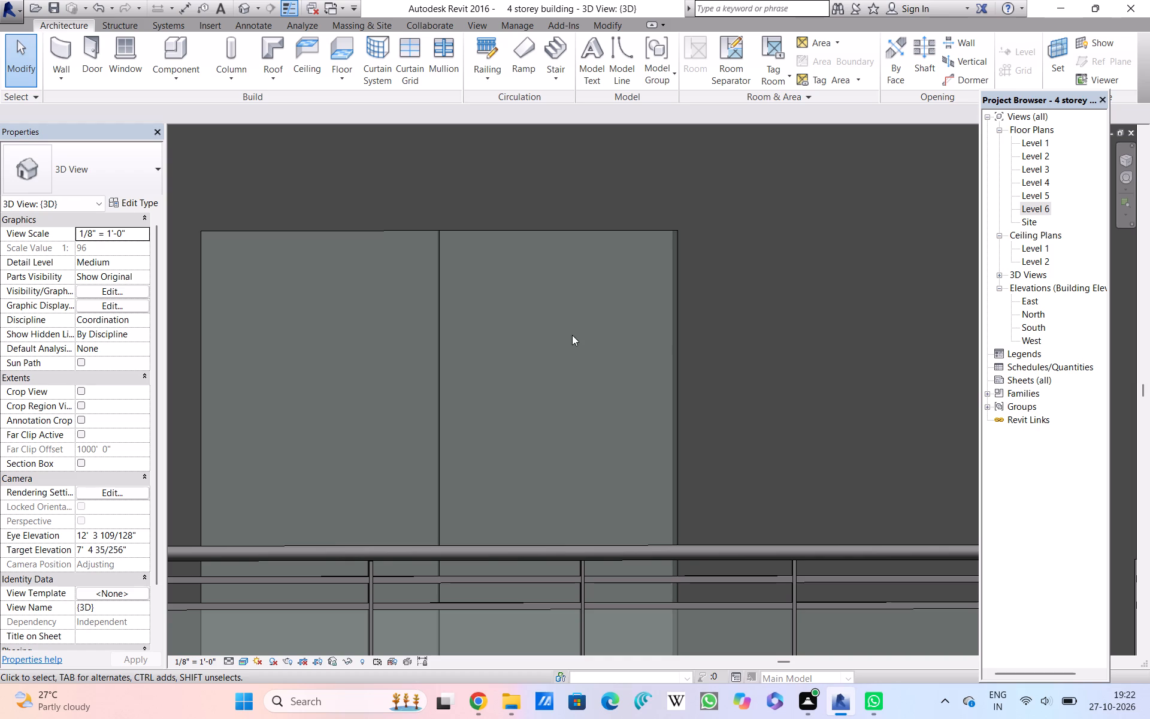
scroll(572, 335, "up", 4)
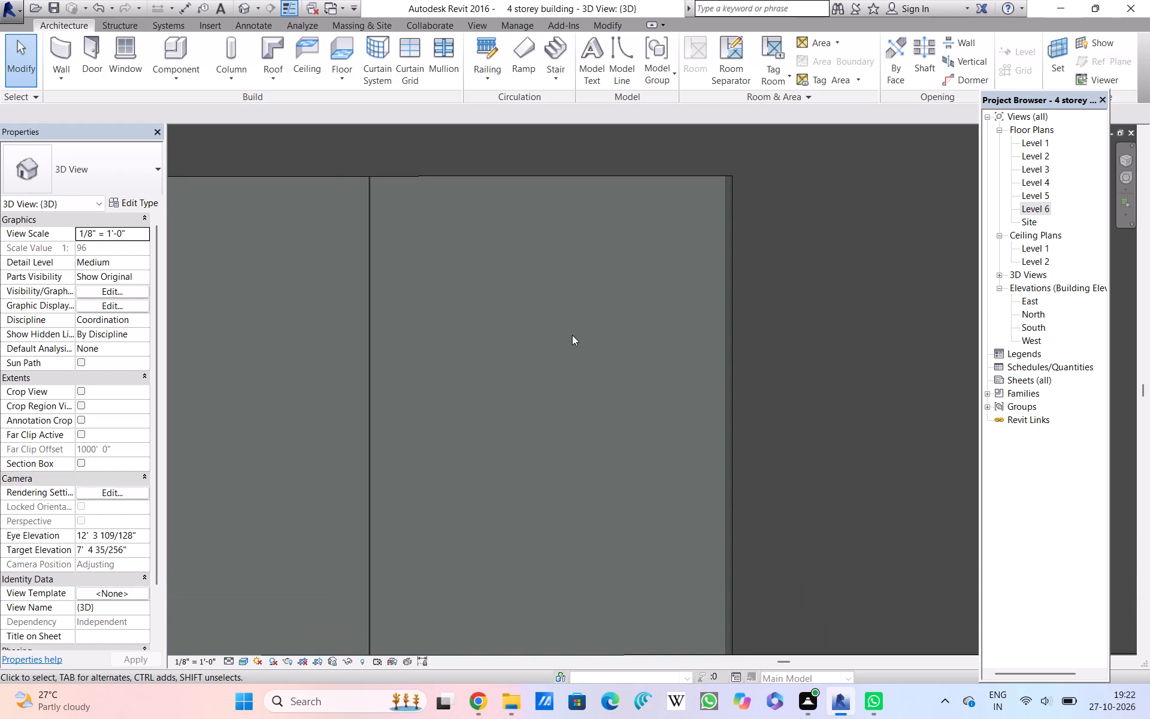
scroll(572, 335, "up", 1)
scroll(572, 335, "down", 4)
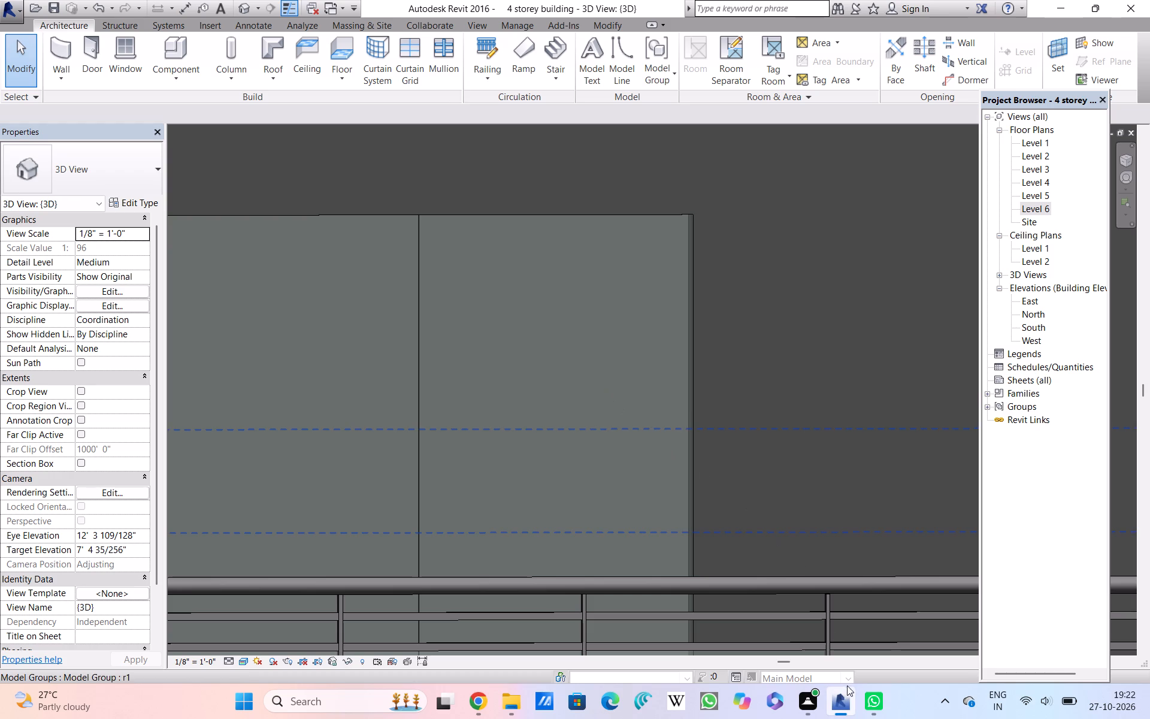
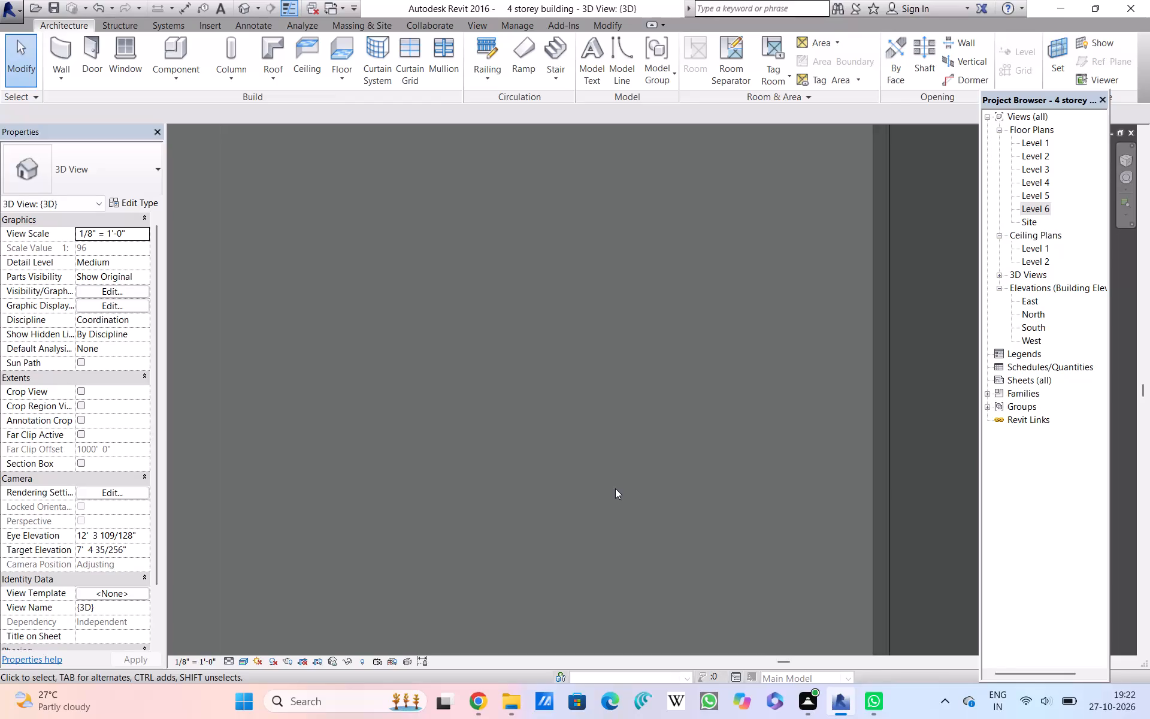
Inspect the flush double doors, windows and balcony railings on the building's facade in the 3D view.
scroll(615, 488, "down", 9)
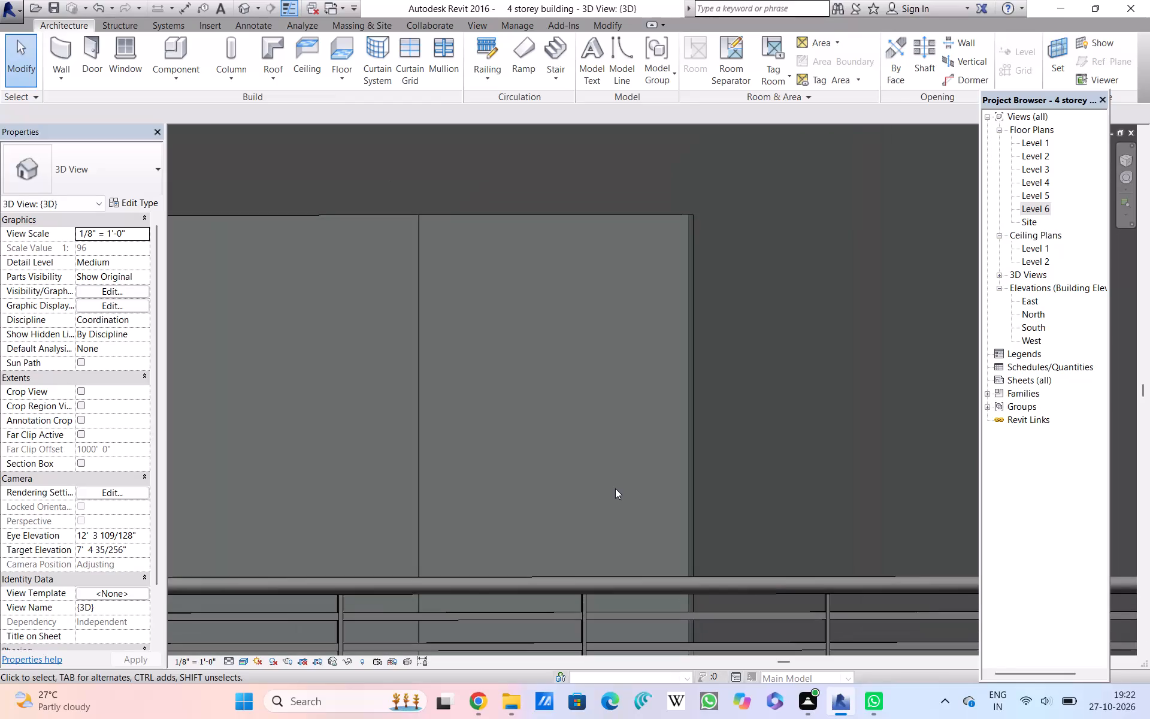
scroll(561, 463, "down", 1)
middle_click_drag(561, 463, 722, 463)
scroll(597, 482, "up", 2)
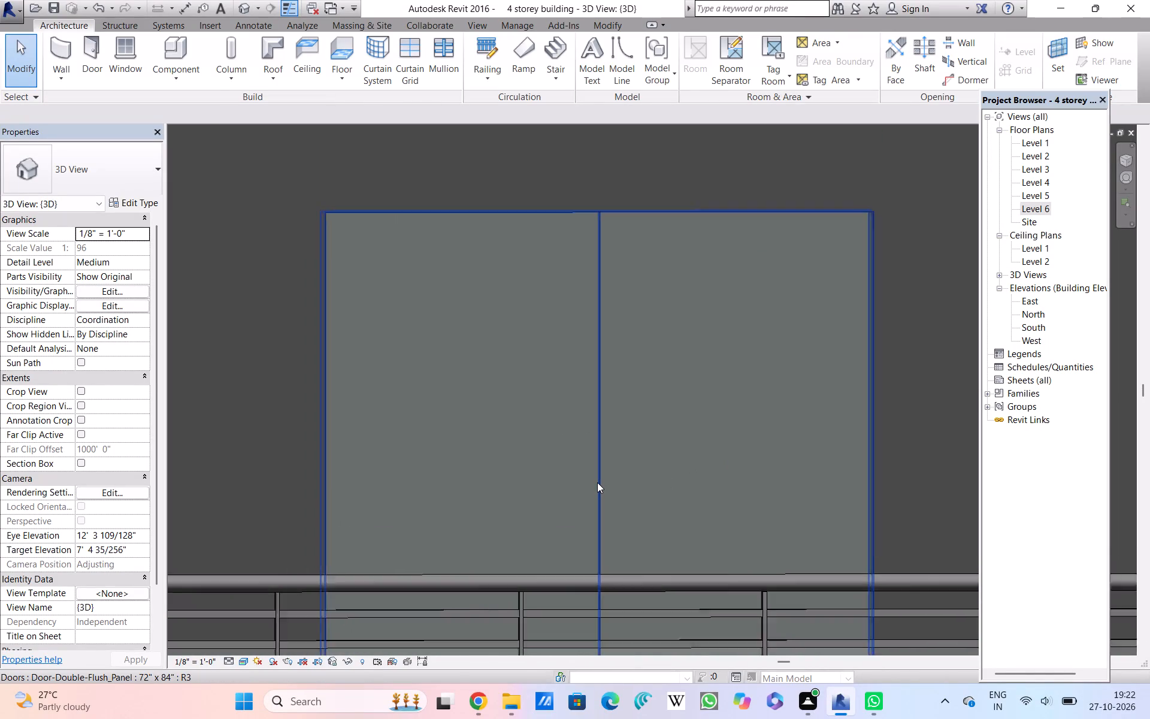
scroll(597, 482, "up", 11)
scroll(597, 482, "down", 9)
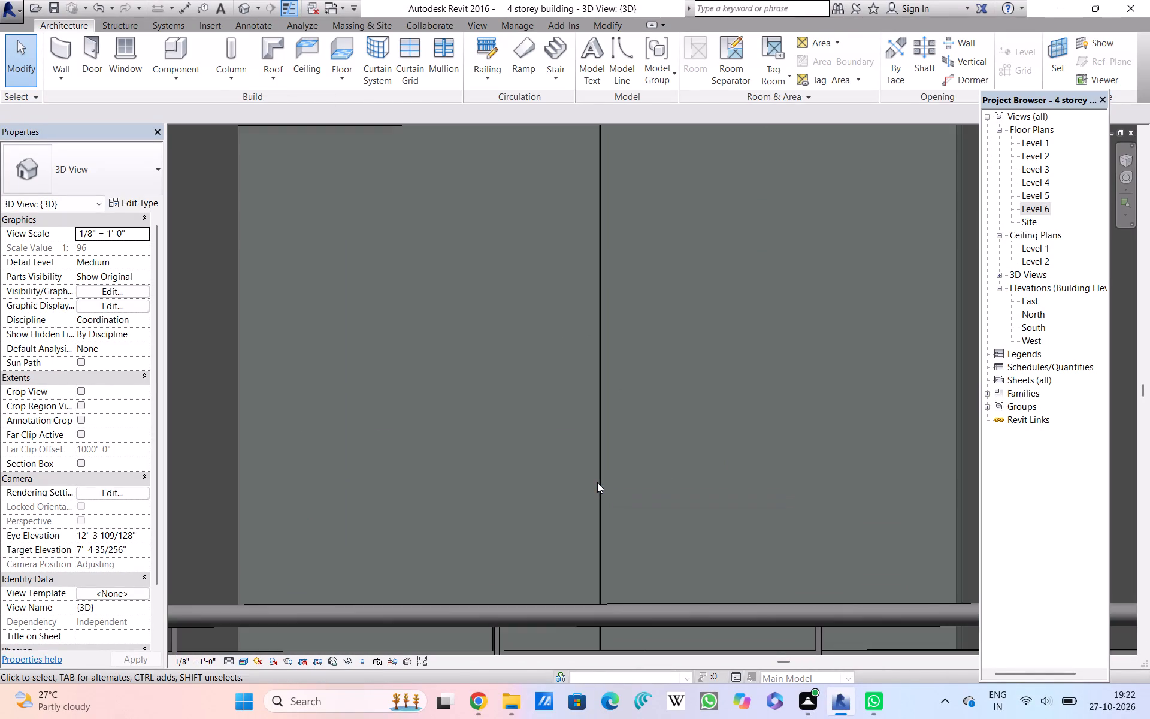
scroll(597, 482, "down", 5)
middle_click_drag(665, 427, 709, 484)
scroll(671, 455, "down", 1)
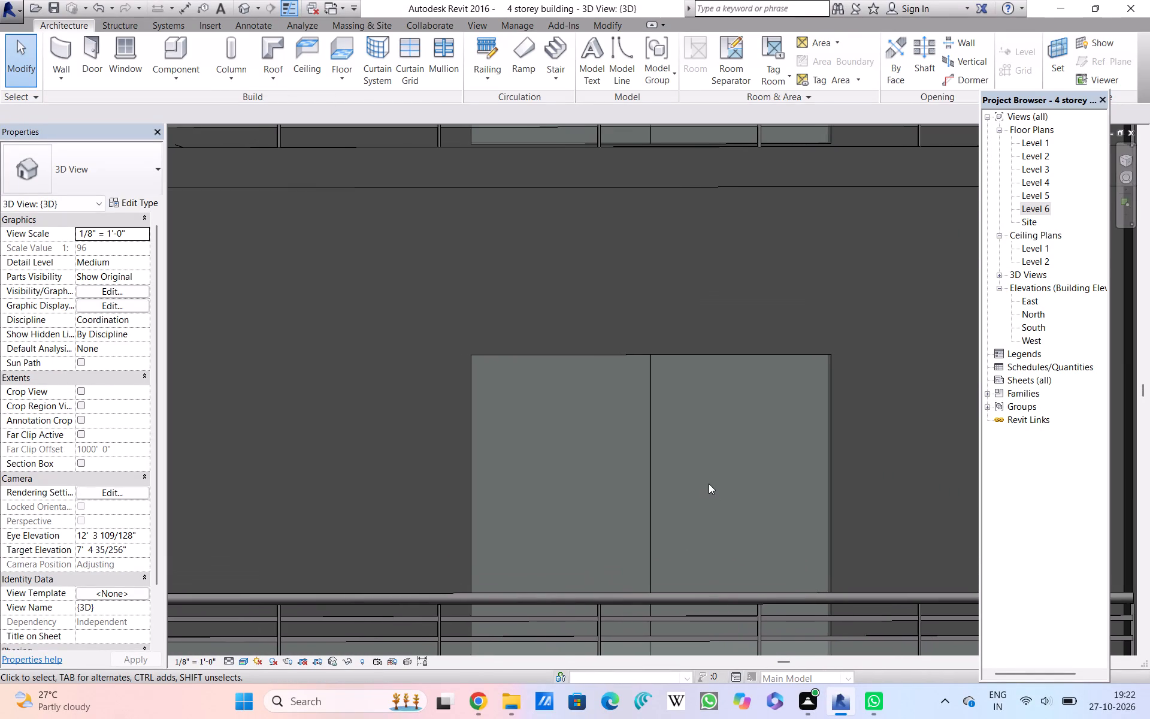
scroll(709, 484, "down", 8)
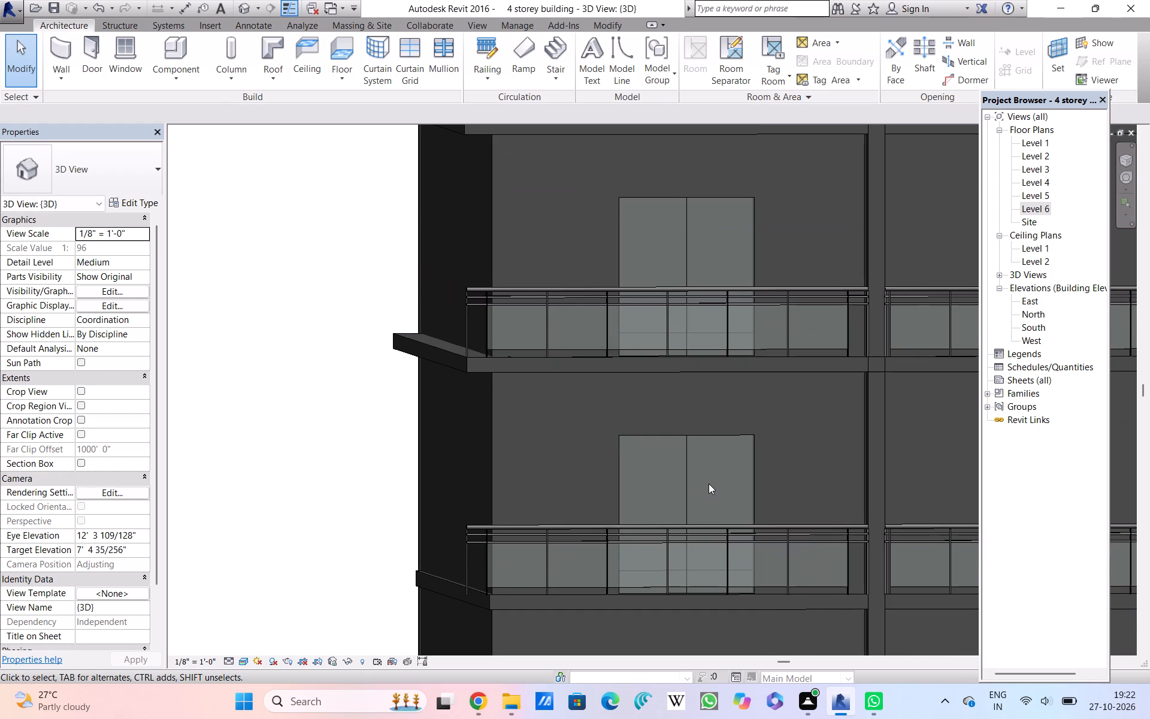
scroll(709, 484, "down", 2)
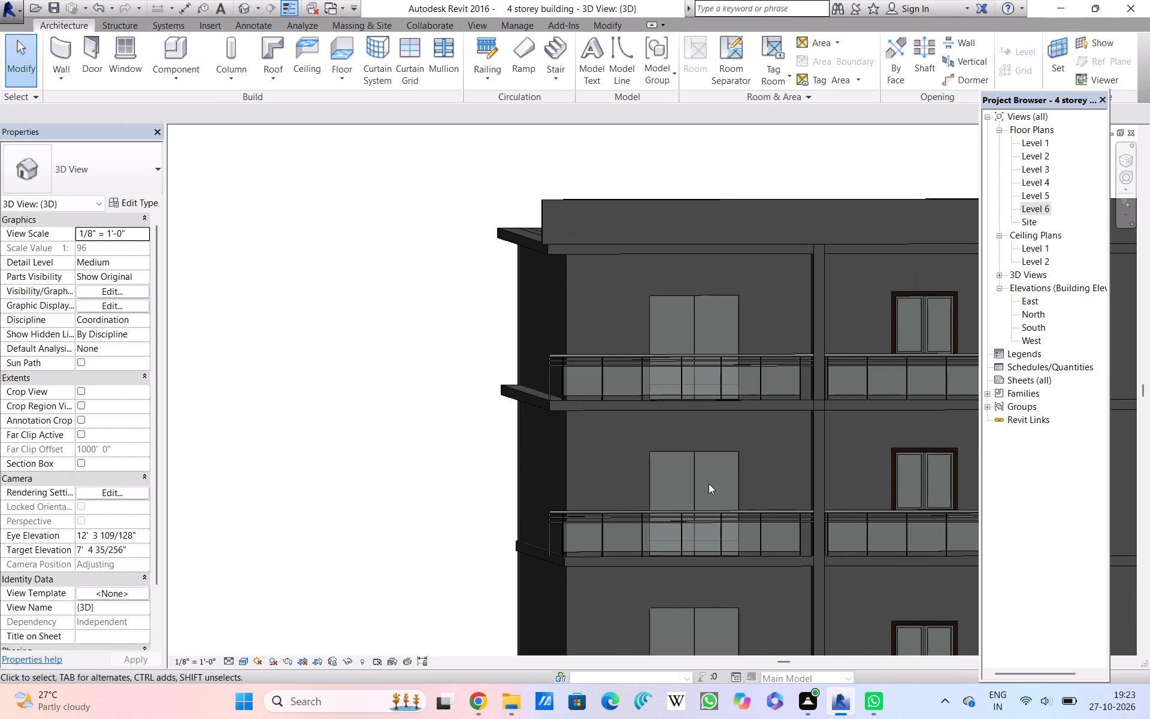
scroll(709, 484, "down", 3)
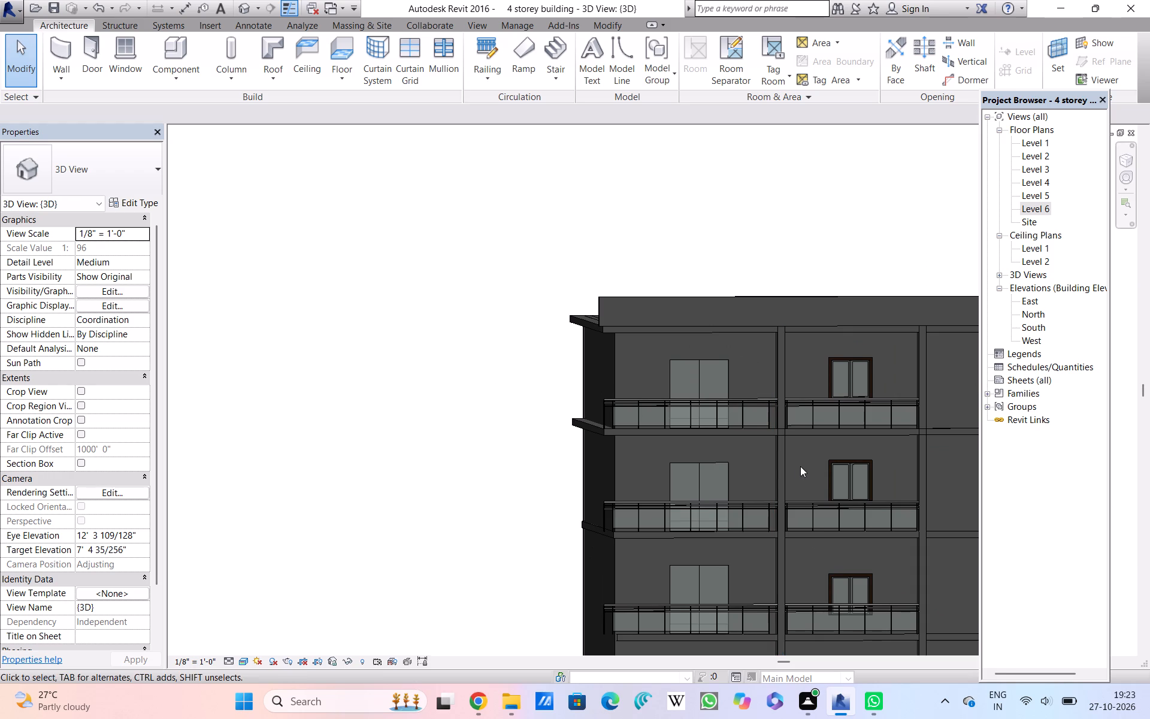
middle_click_drag(800, 466, 709, 468)
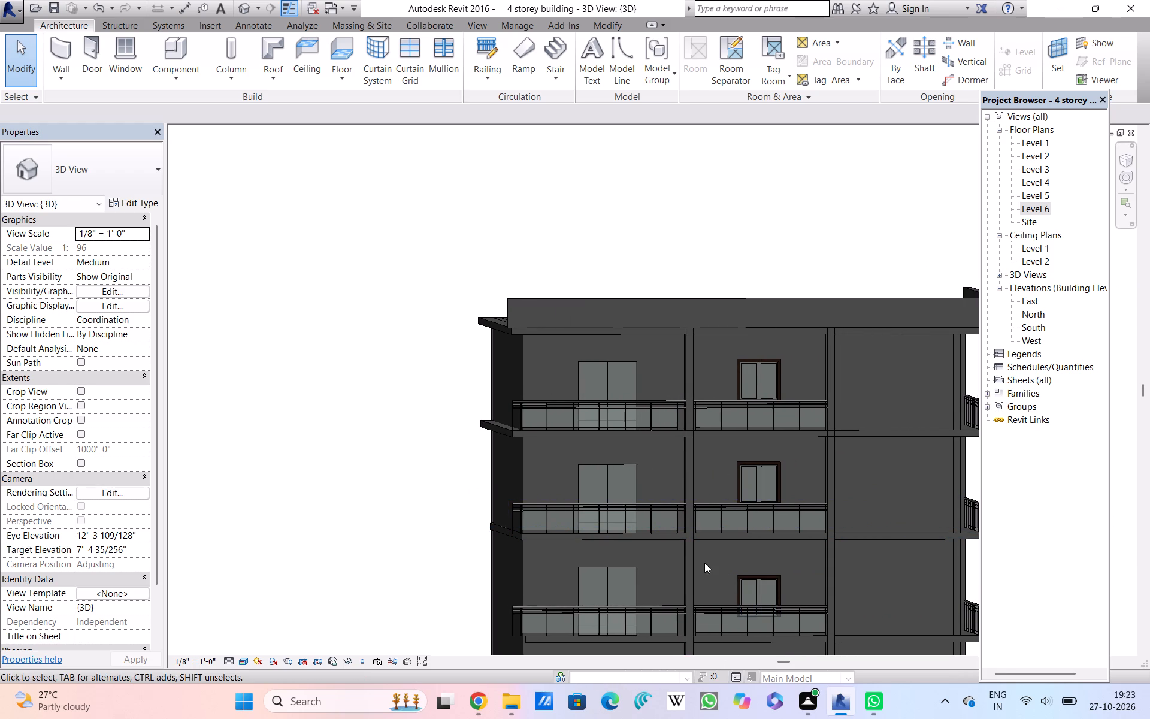
middle_click_drag(704, 563, 651, 466)
scroll(650, 466, "up", 11)
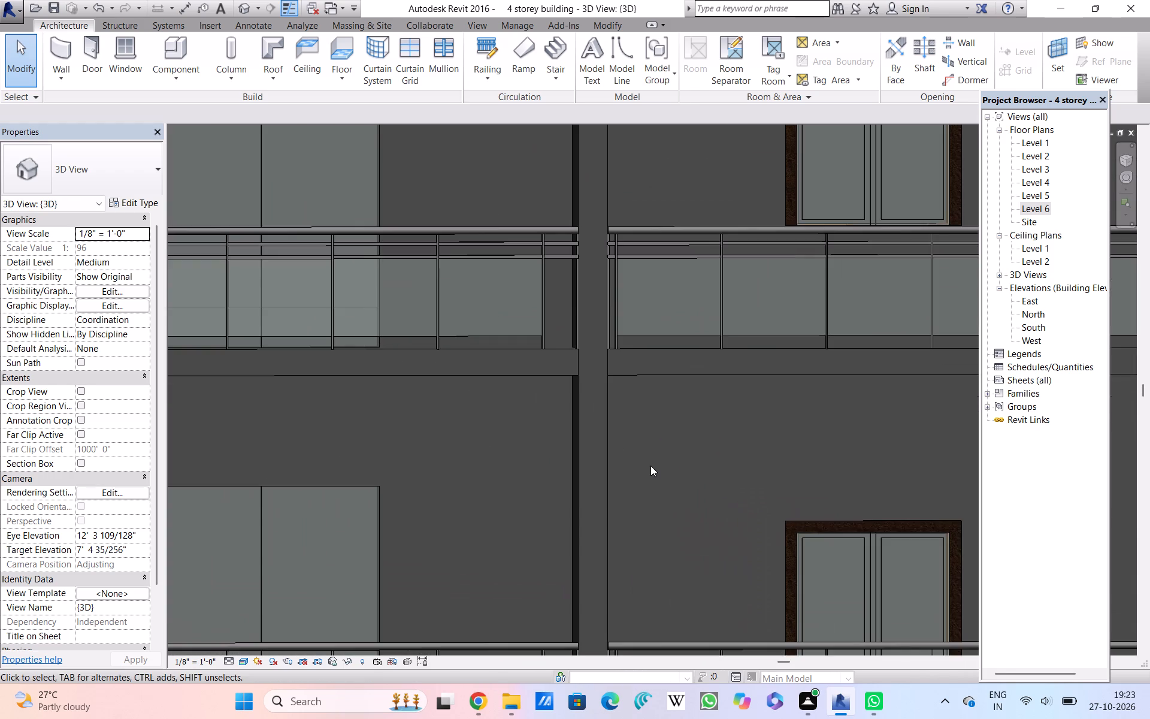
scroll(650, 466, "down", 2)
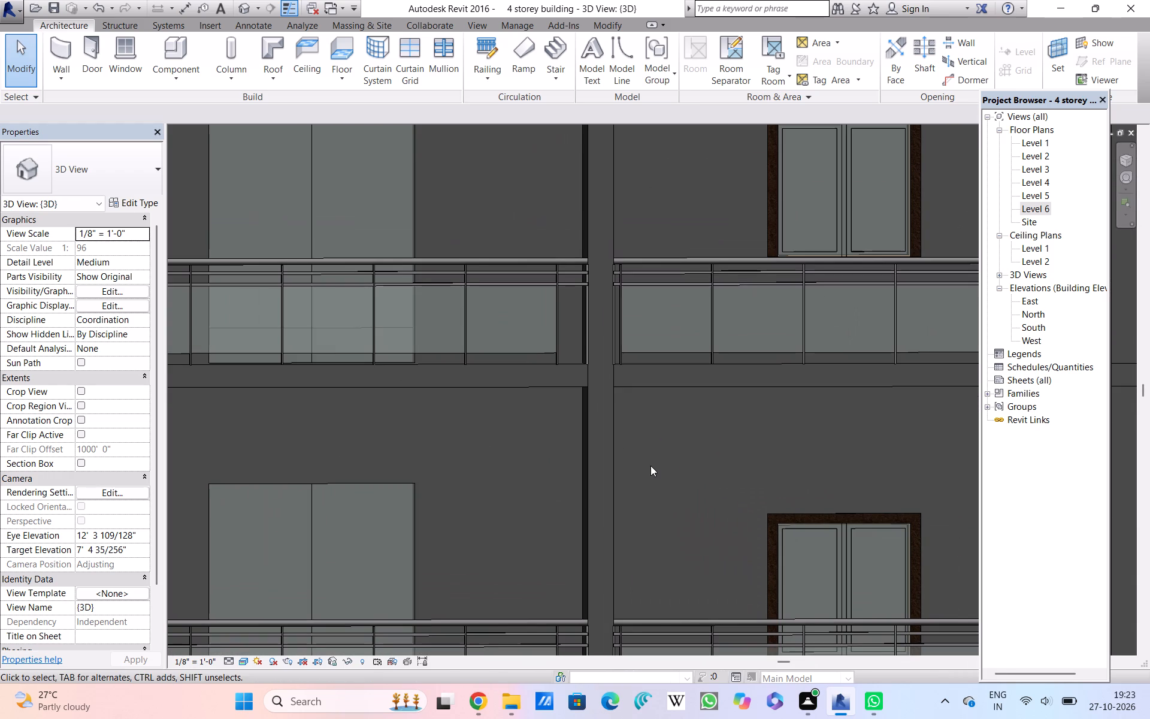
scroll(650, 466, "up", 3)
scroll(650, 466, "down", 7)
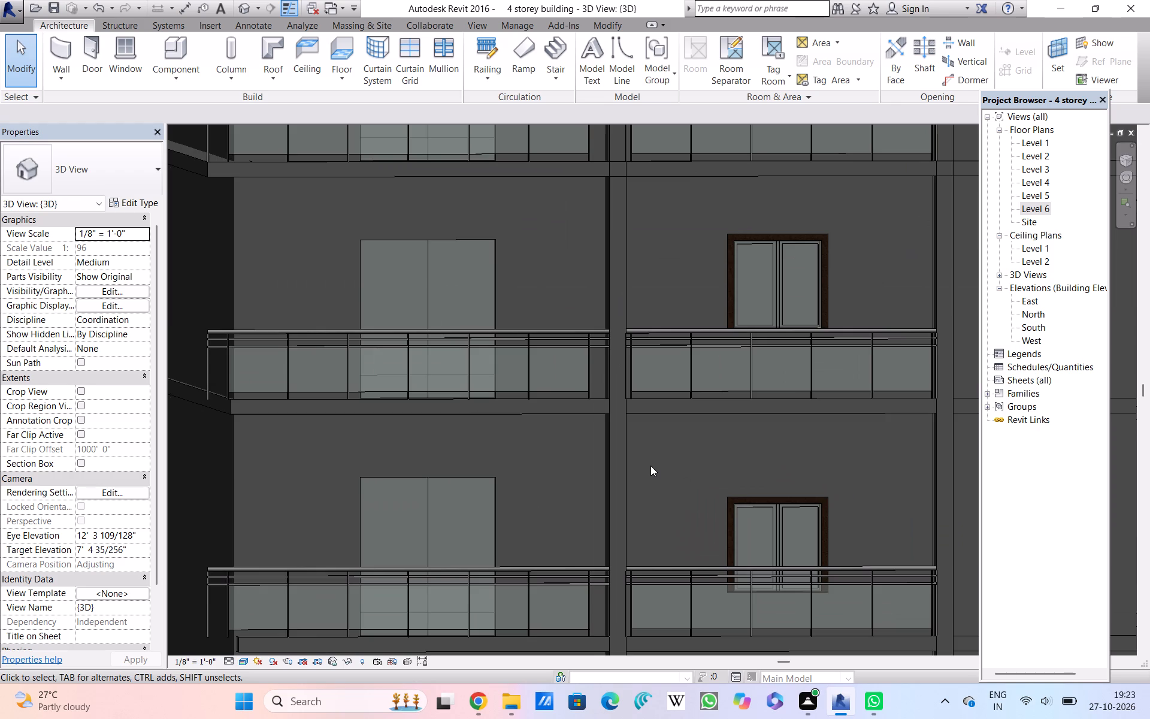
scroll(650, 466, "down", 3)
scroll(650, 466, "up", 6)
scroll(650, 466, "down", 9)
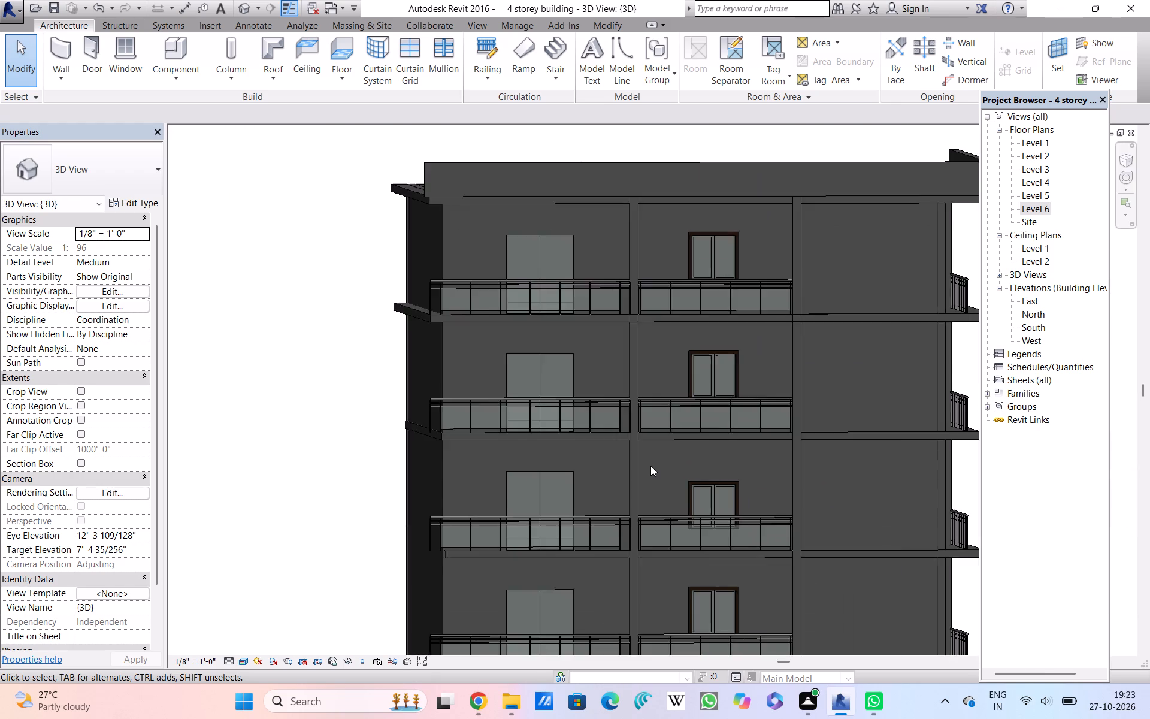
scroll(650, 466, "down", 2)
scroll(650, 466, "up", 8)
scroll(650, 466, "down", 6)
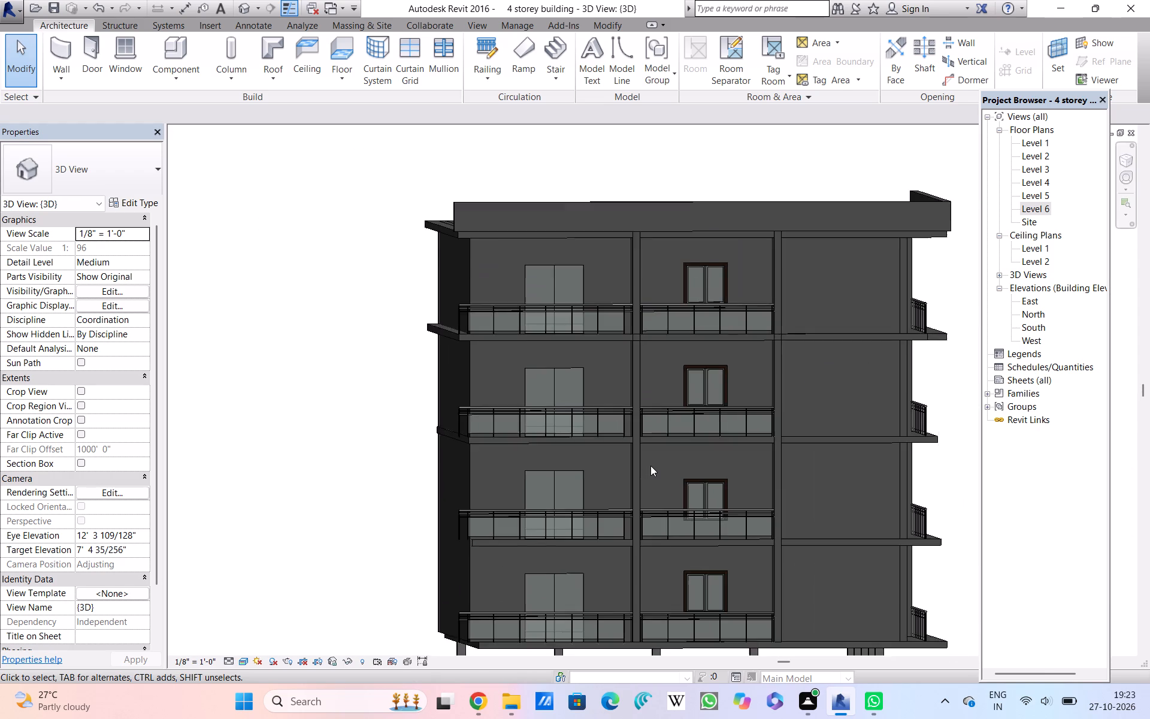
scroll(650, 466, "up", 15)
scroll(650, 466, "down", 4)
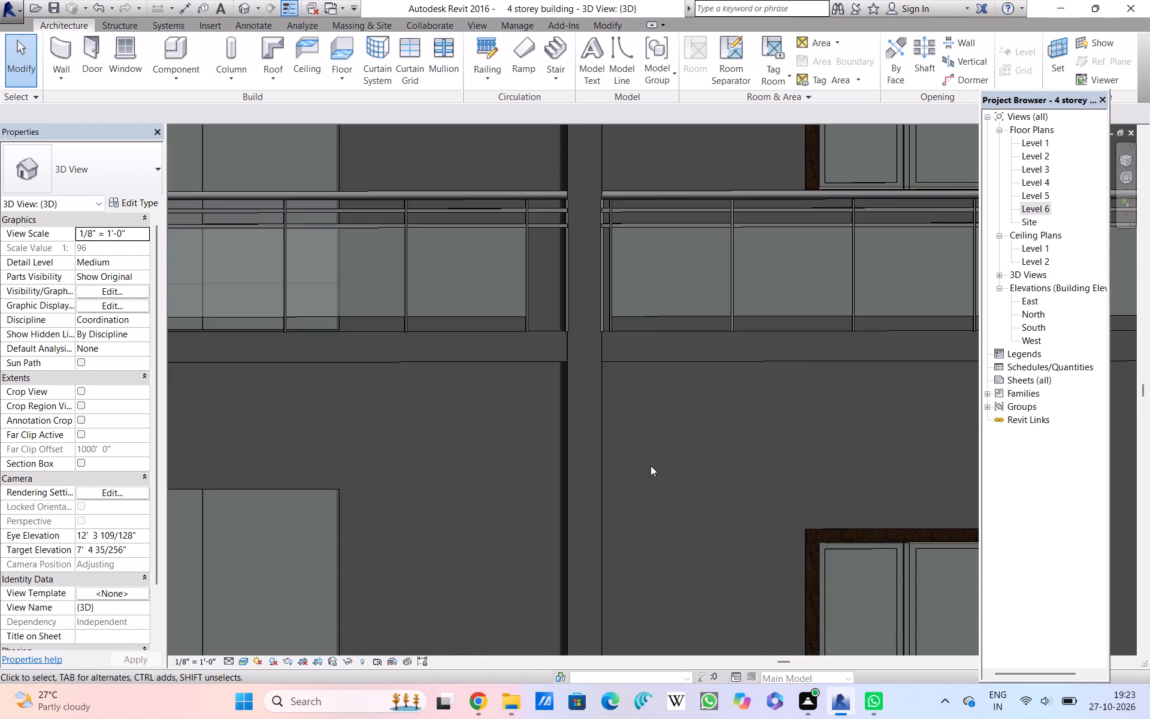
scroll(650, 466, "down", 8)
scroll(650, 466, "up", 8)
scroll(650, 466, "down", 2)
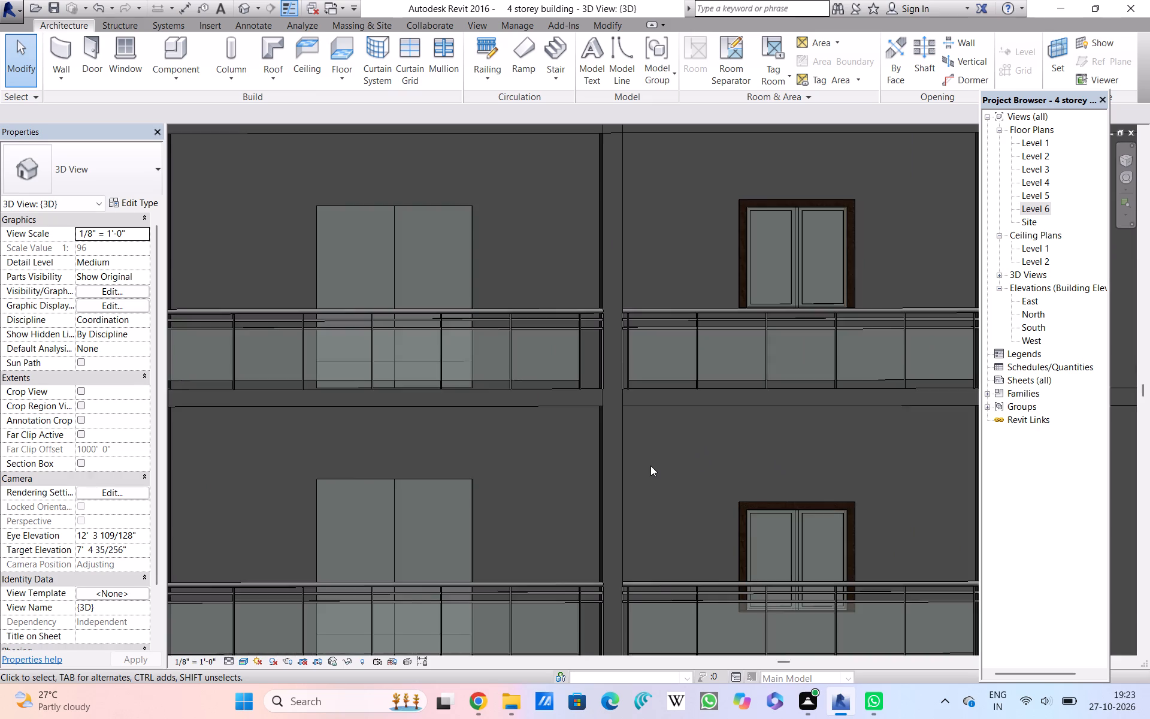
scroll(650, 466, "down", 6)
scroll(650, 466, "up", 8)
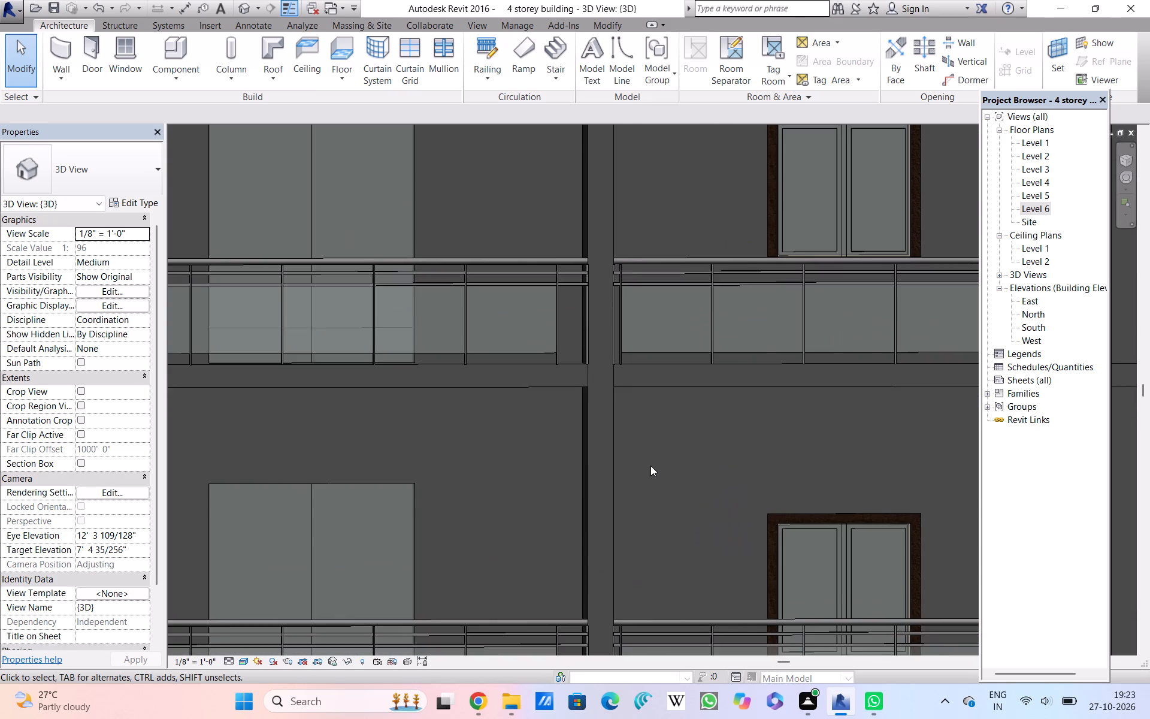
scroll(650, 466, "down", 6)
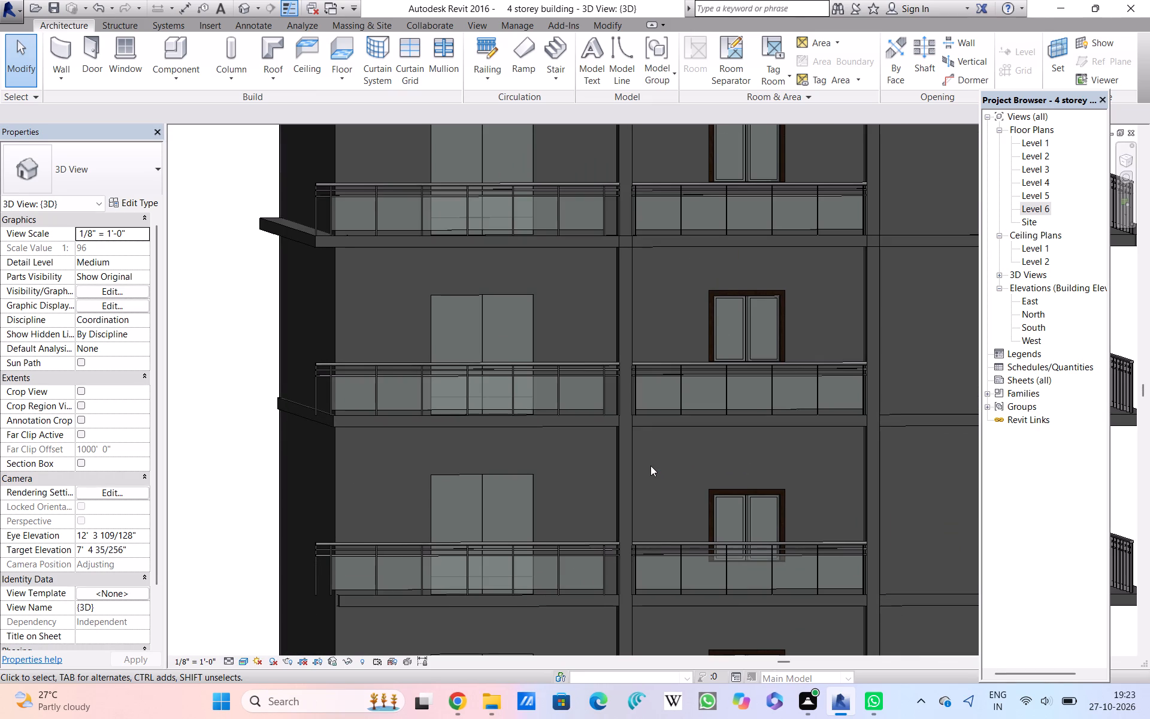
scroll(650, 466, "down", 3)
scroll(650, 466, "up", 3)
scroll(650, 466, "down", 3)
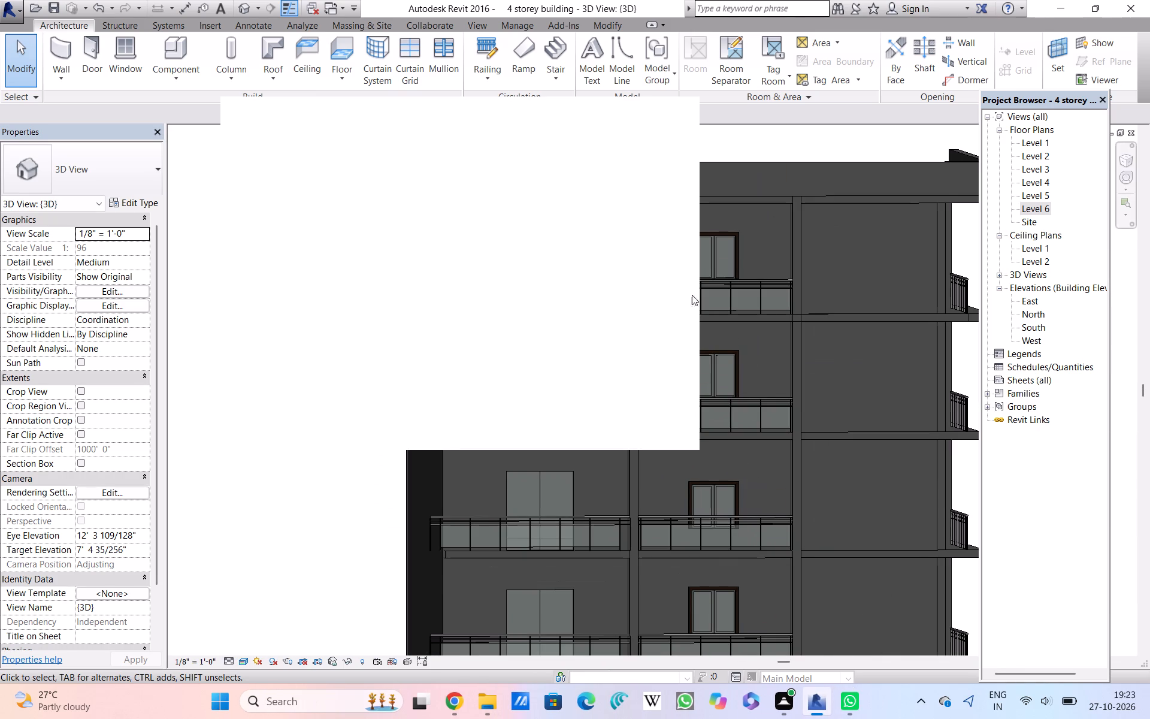
Dismiss the blank pop-up window covering the 3D view.
left_click(673, 111)
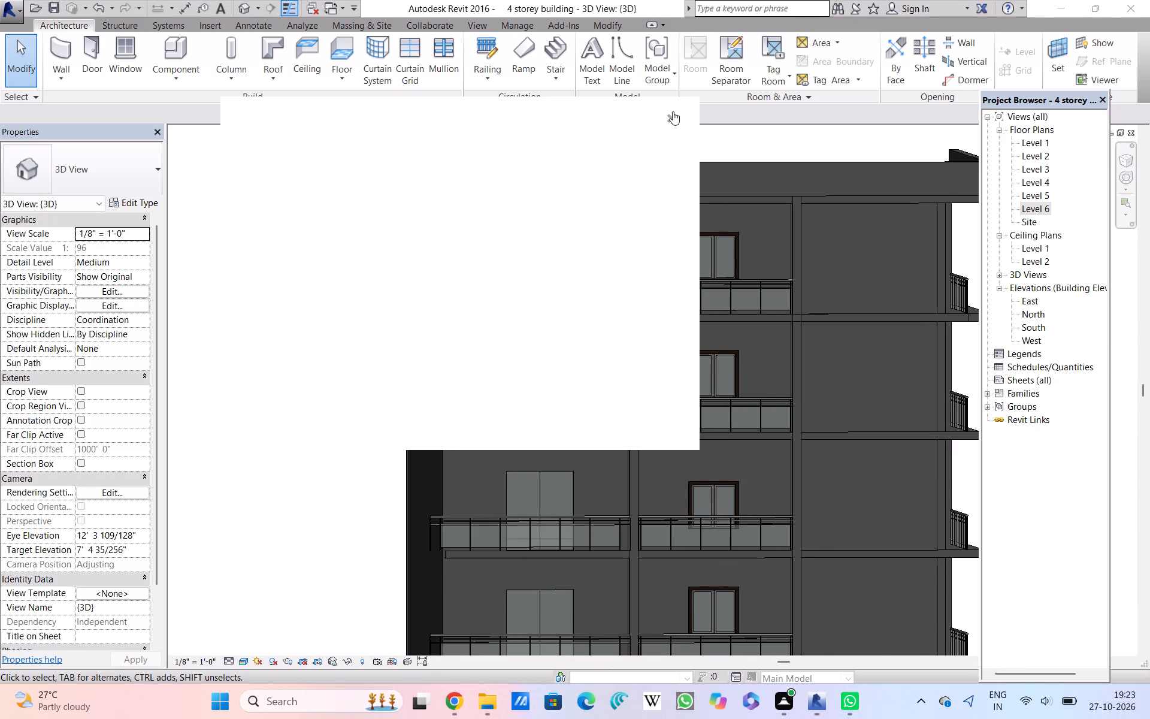
left_click(670, 119)
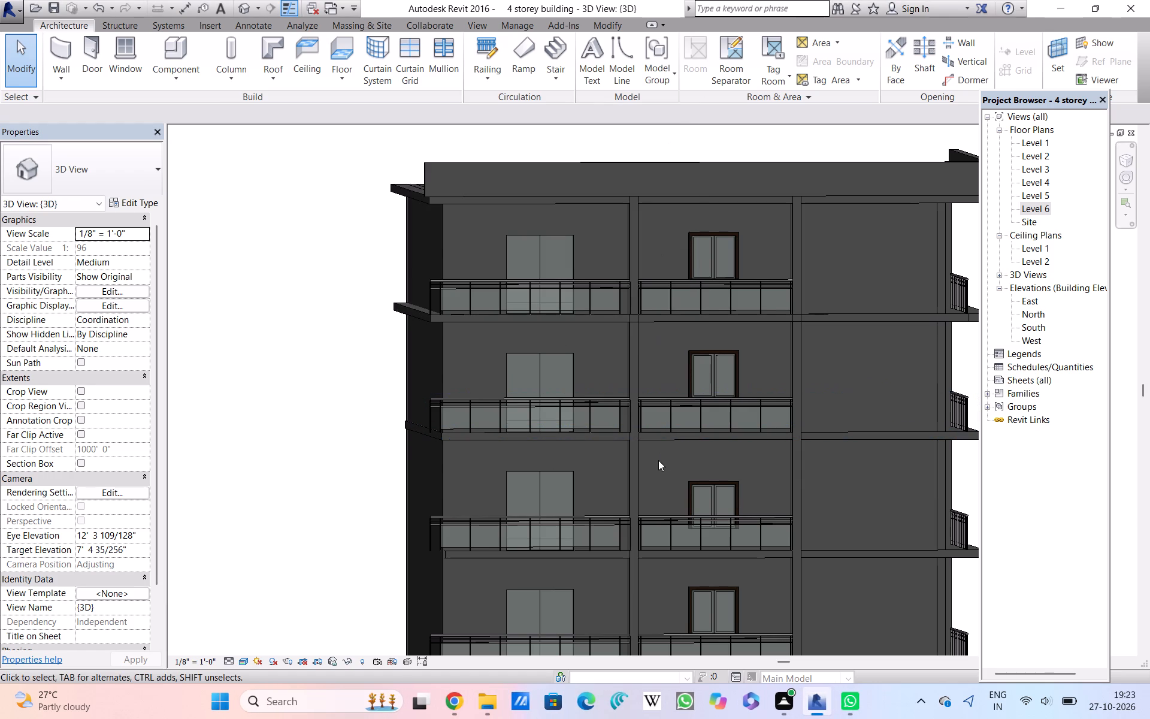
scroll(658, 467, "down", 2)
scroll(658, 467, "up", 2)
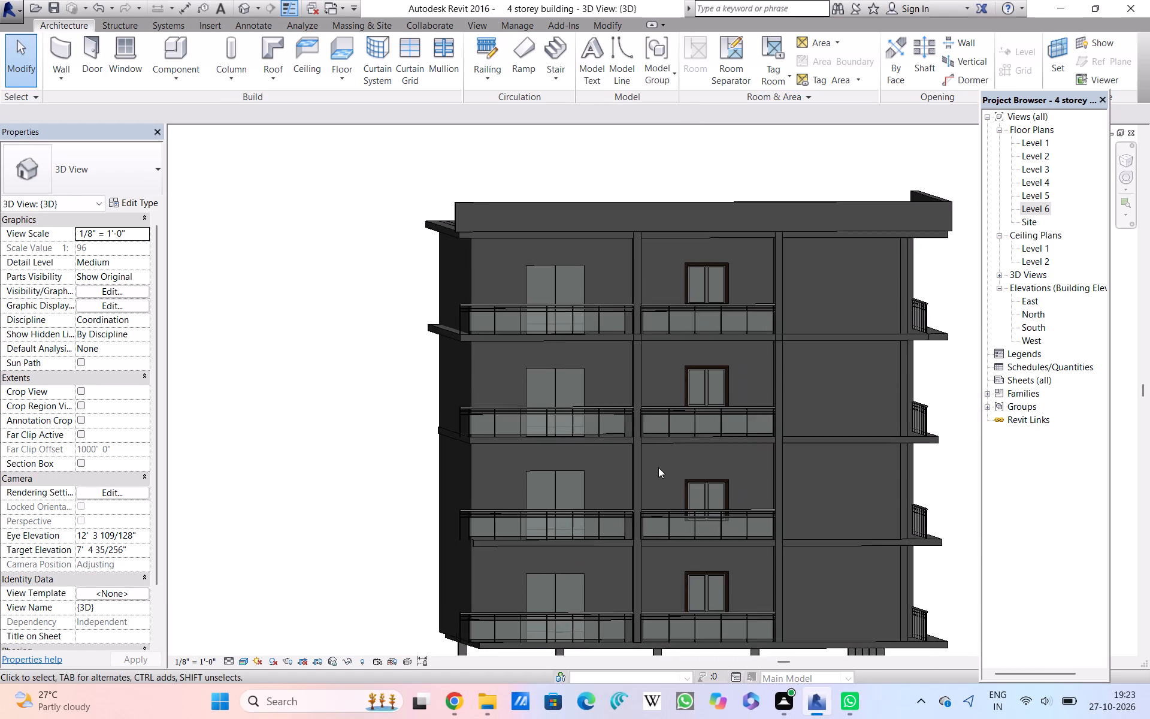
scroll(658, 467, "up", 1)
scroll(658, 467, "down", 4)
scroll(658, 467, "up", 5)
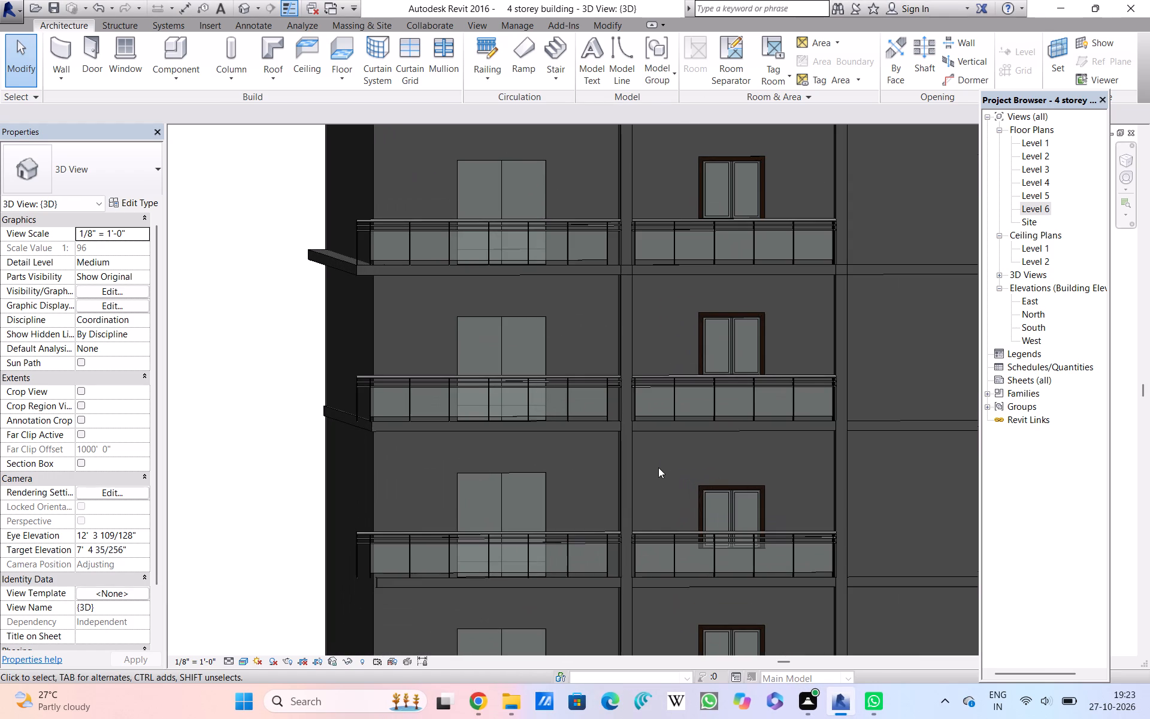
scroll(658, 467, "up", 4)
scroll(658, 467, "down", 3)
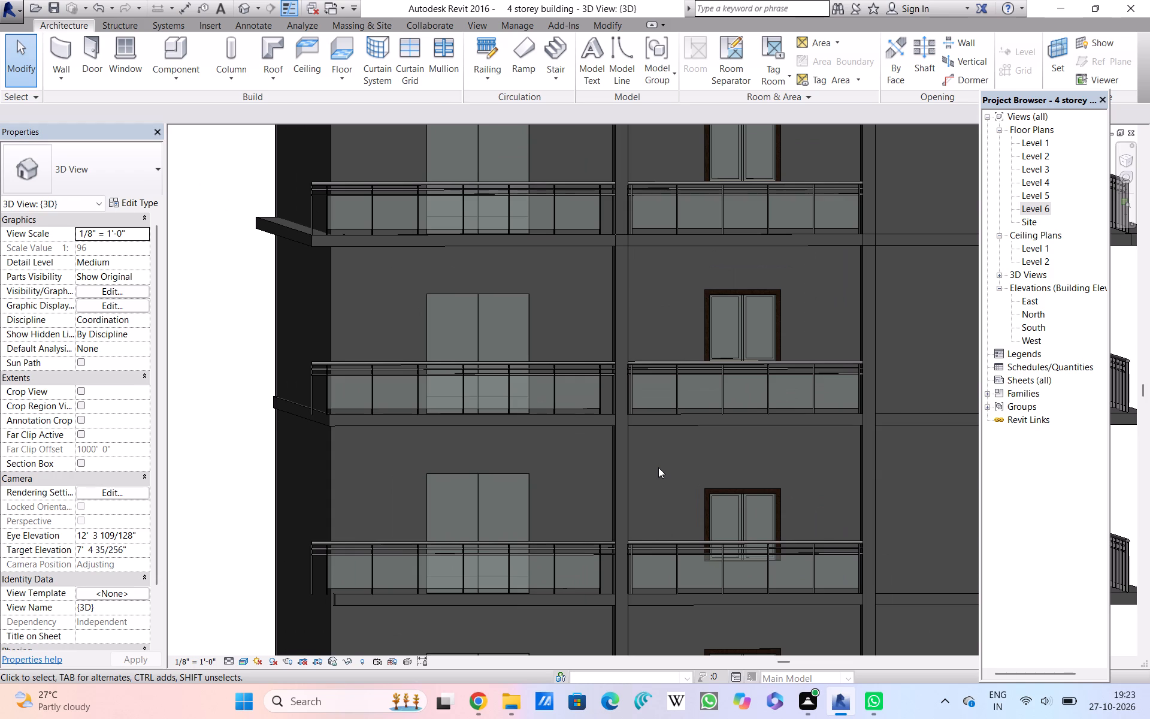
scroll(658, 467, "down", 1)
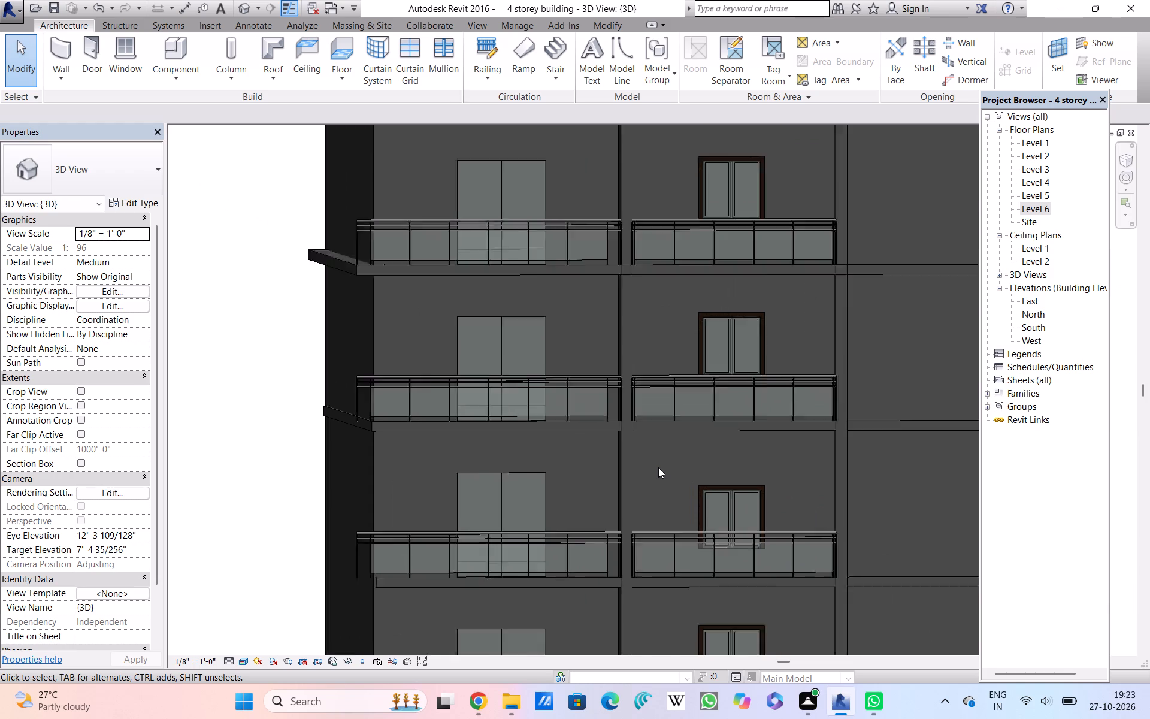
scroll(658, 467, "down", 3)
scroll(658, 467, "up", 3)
Set the 3D view's visual style to Shaded.
double_click(242, 660)
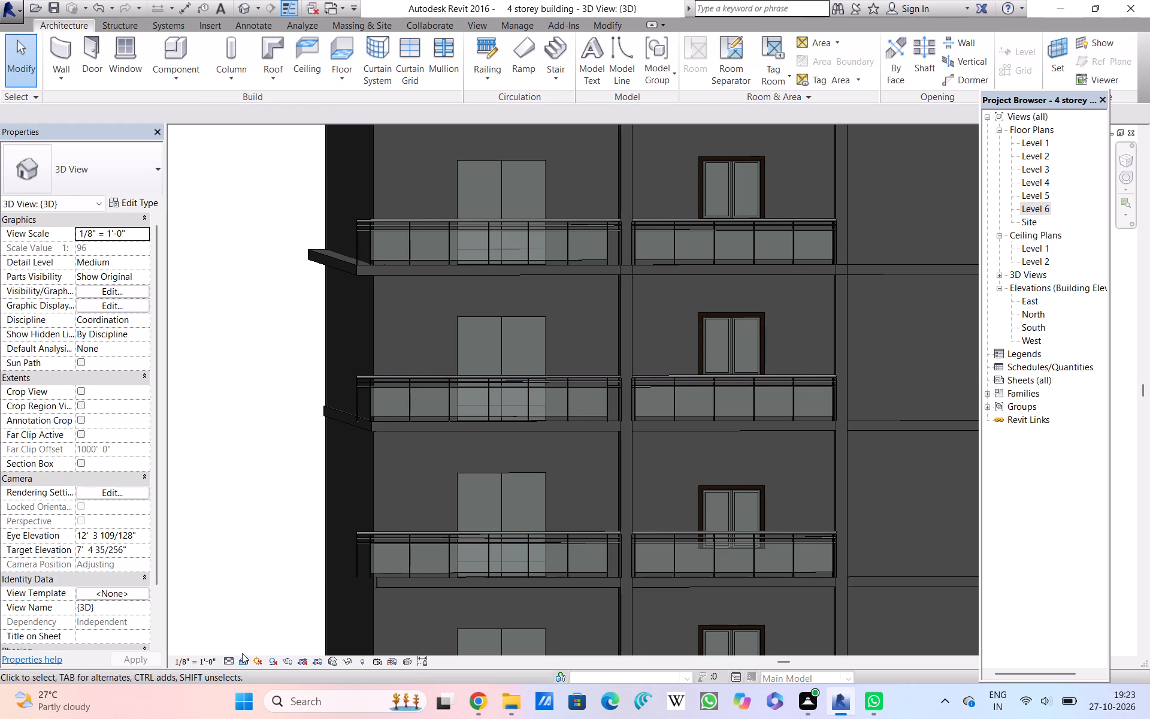
left_click(242, 660)
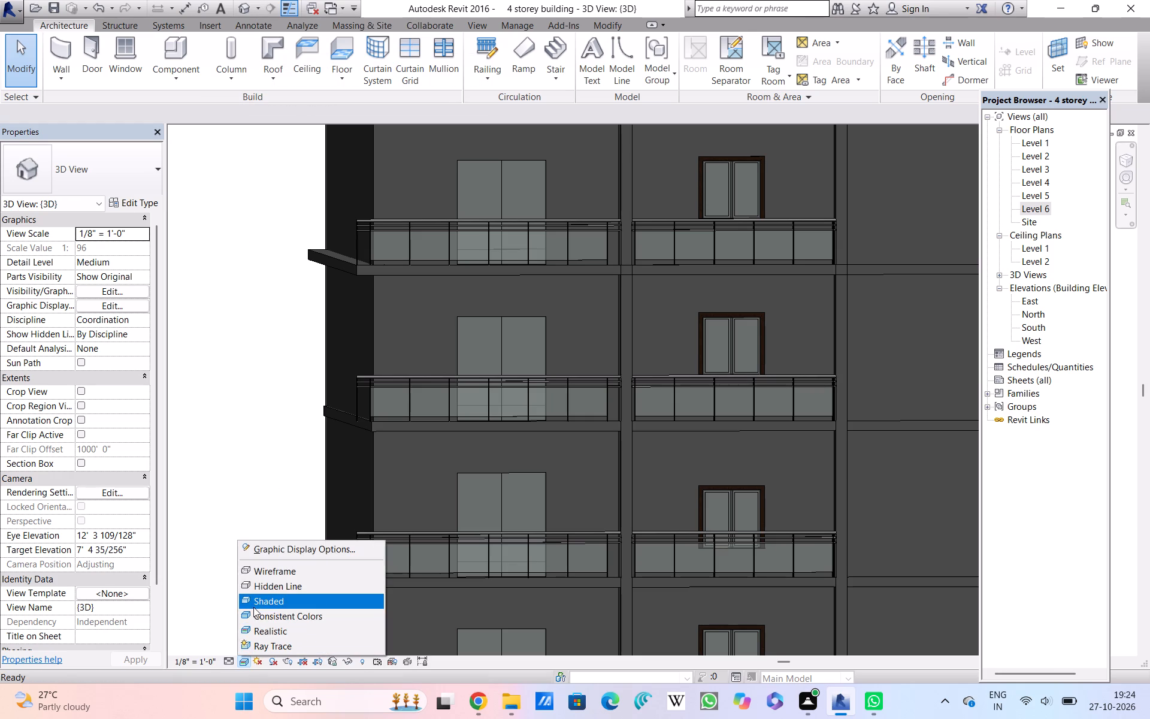
left_click(254, 605)
Examine the shaded building from several sides, including its roof, corner walls, balconies, doors and windows.
scroll(290, 552, "down", 3)
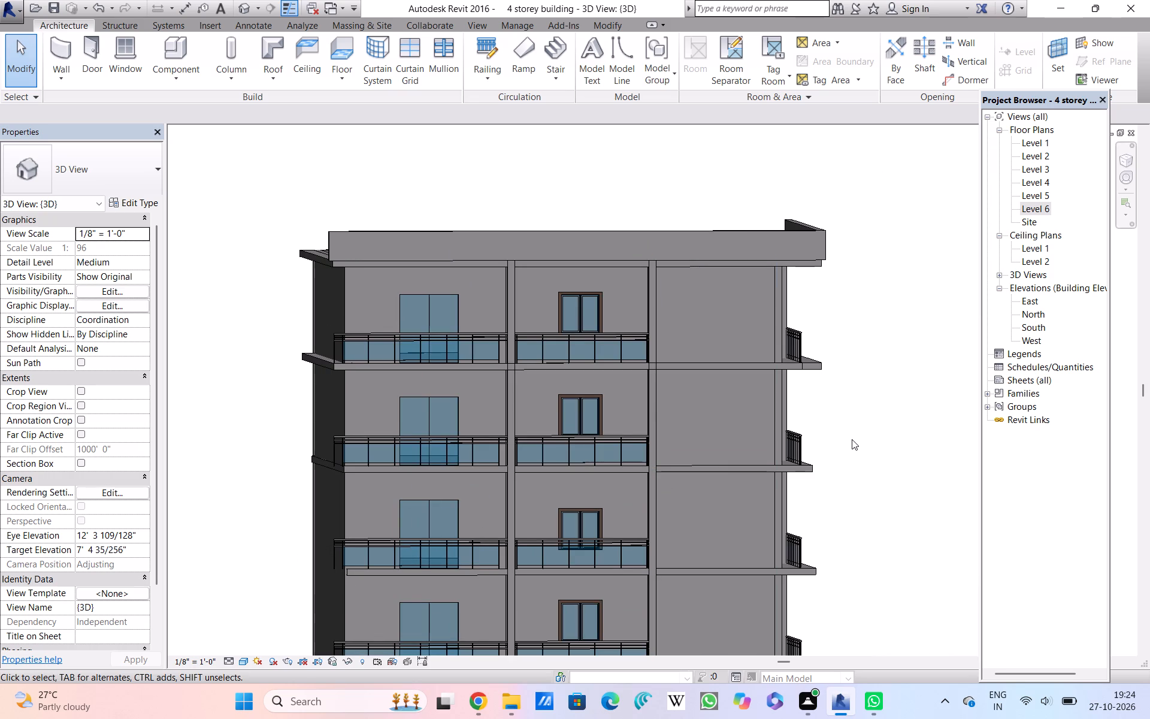
scroll(852, 439, "down", 1, "shift")
middle_click_drag(852, 439, 692, 413, "shift")
scroll(830, 460, "down", 1, "shift")
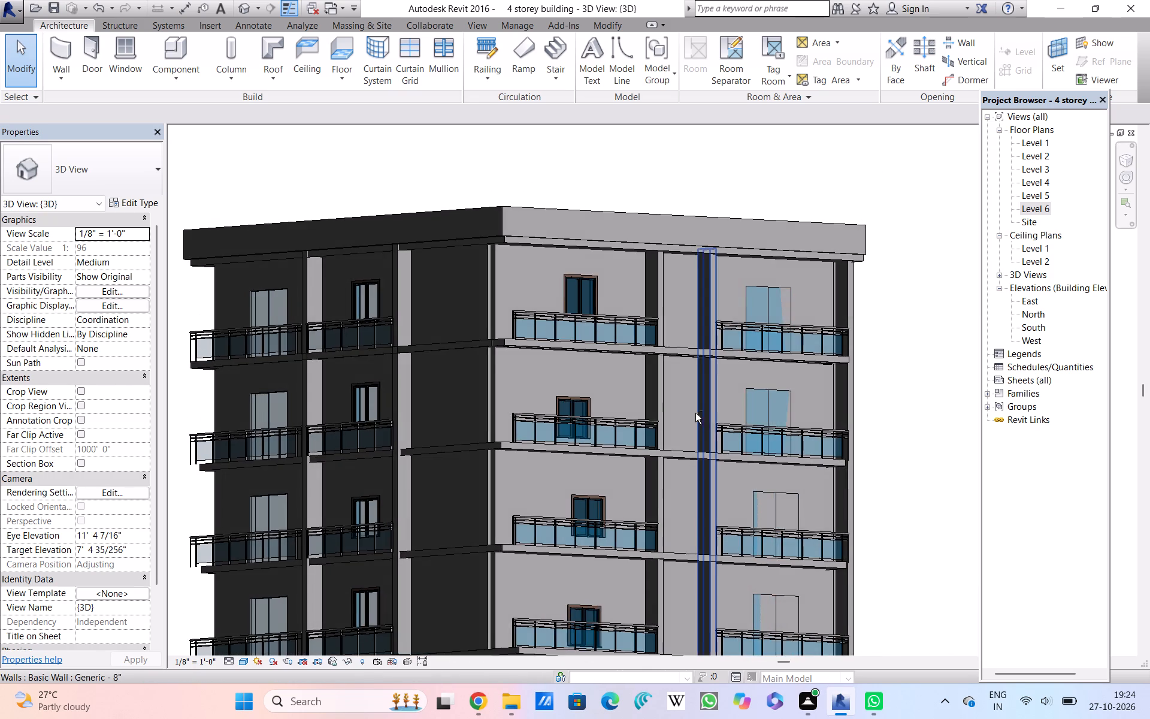
scroll(707, 421, "down", 2)
middle_click_drag(718, 467, 785, 568, "shift")
scroll(718, 467, "down", 1, "shift")
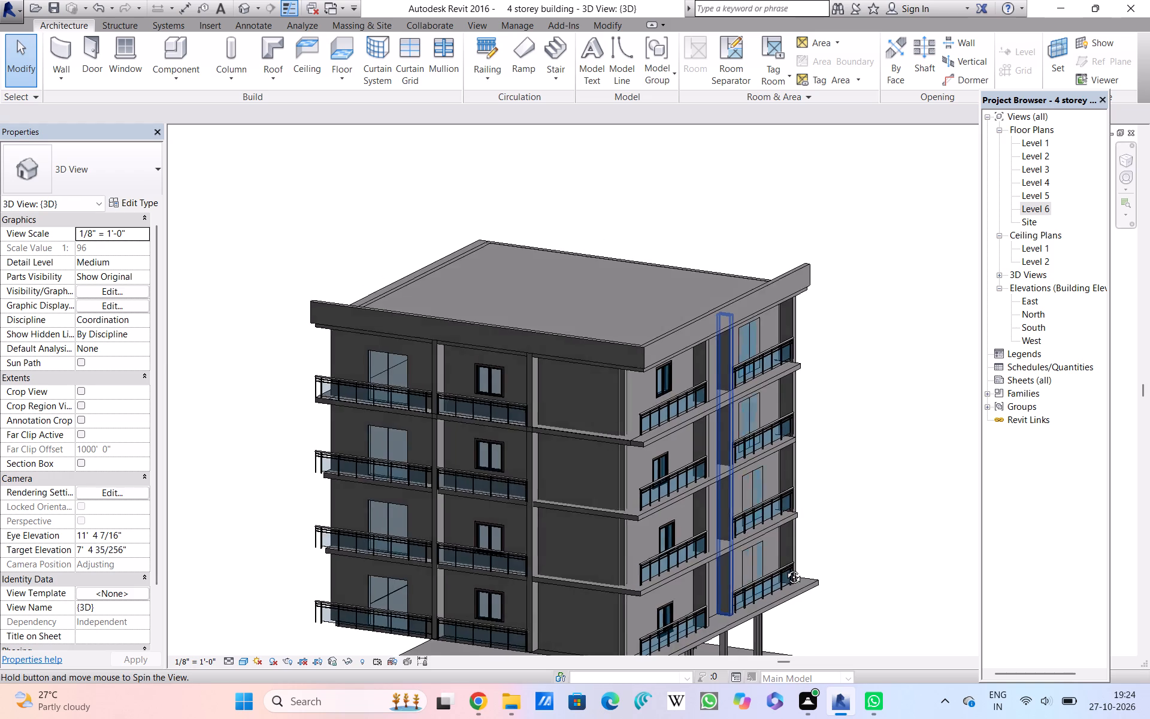
middle_click_drag(785, 568, 795, 531, "shift")
scroll(791, 522, "up", 2)
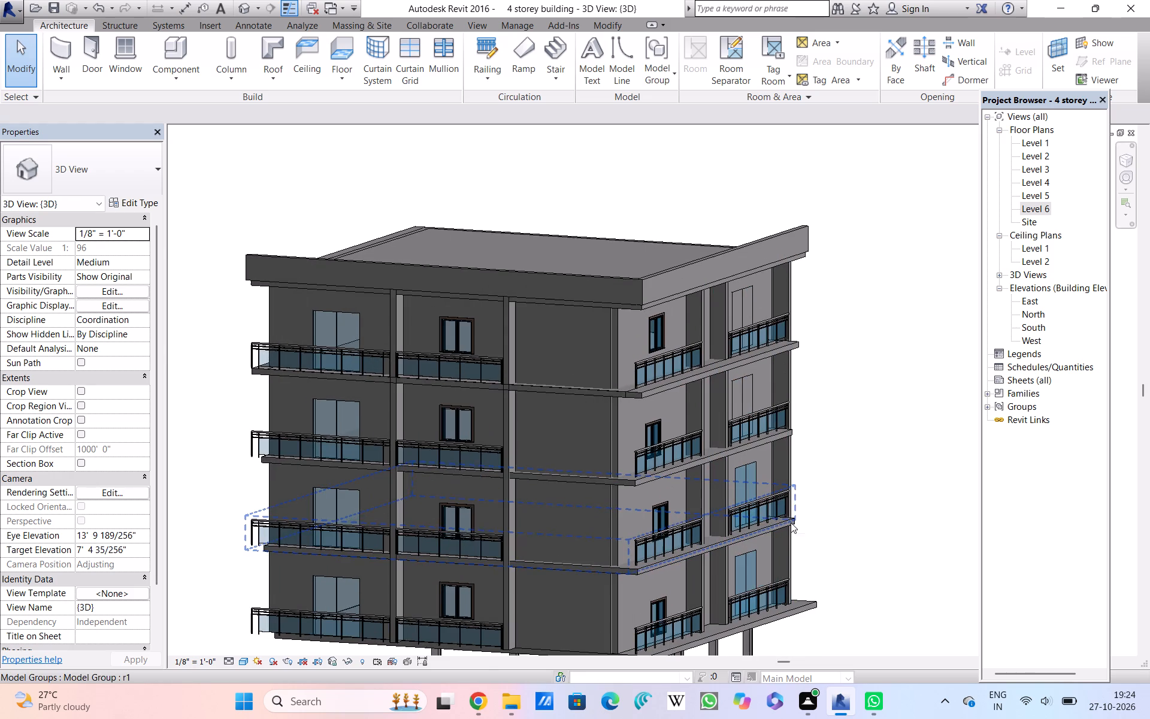
scroll(791, 522, "down", 2)
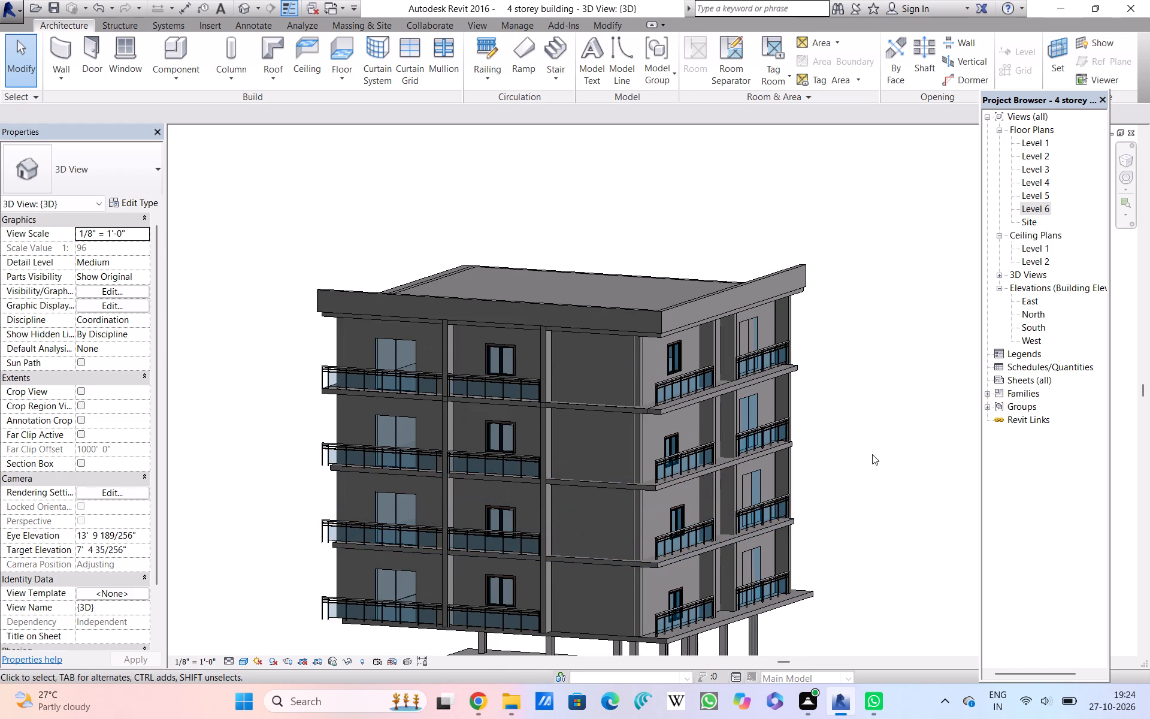
scroll(865, 455, "up", 1)
middle_click_drag(835, 473, 857, 482, "shift")
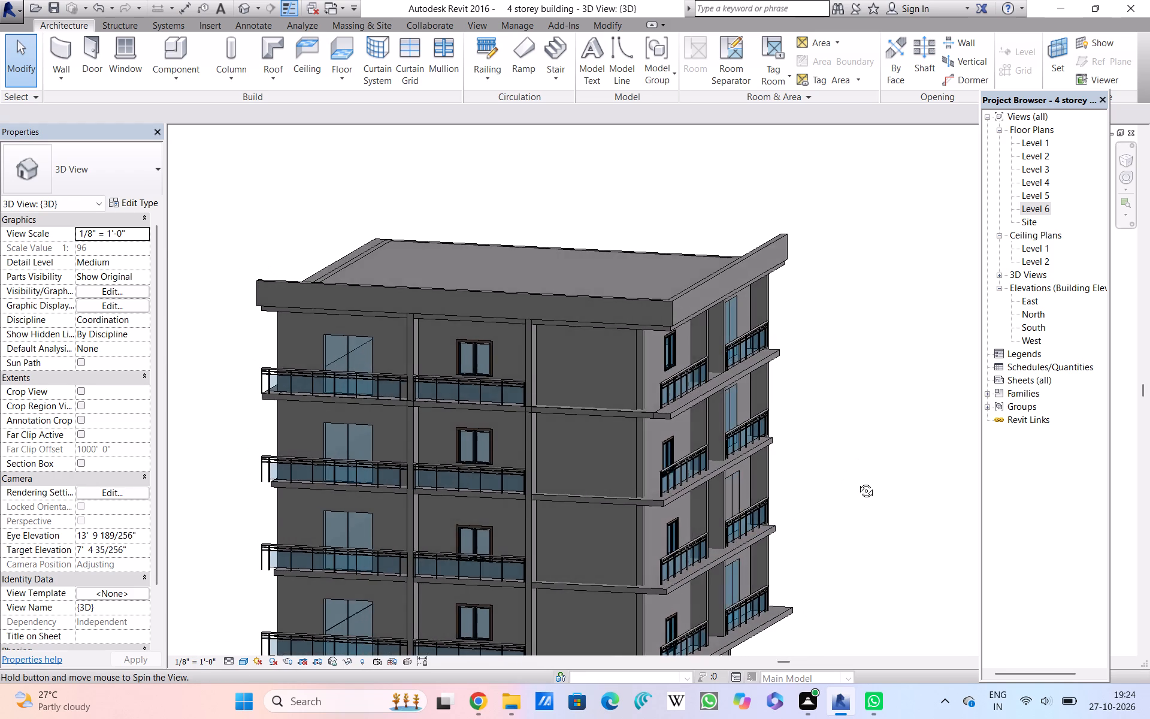
middle_click_drag(857, 482, 644, 472, "shift")
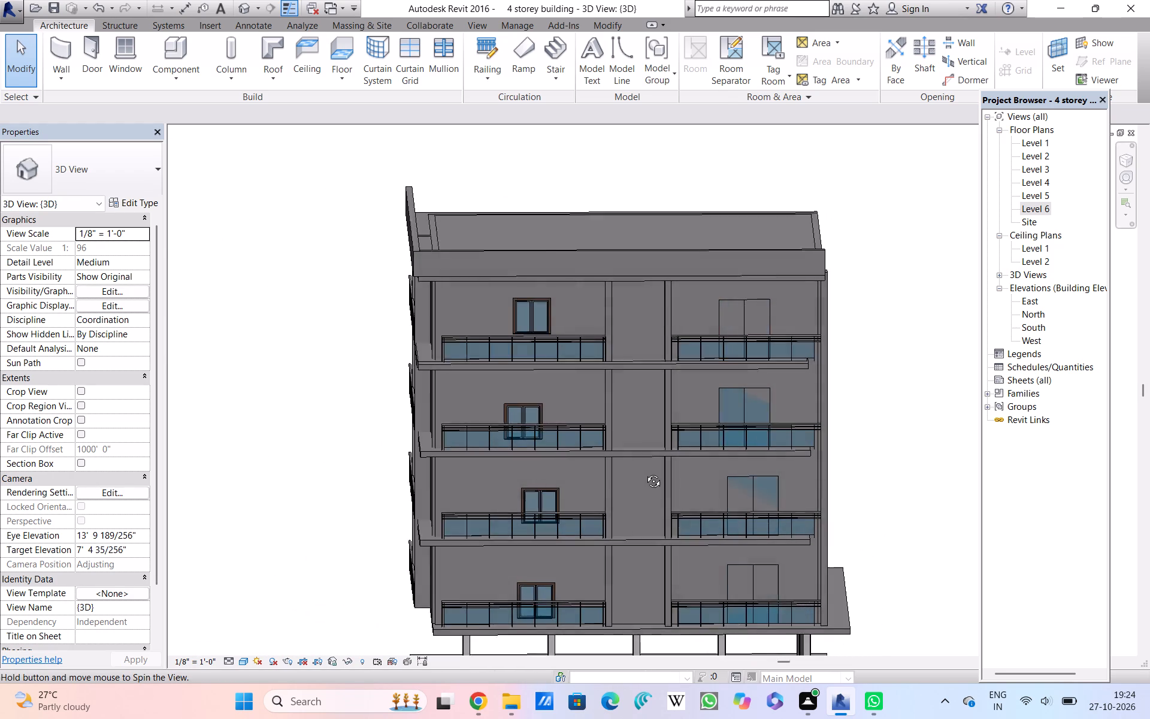
Examine two adjoining facades of the shaded building and the balconies around the corner between them.
middle_click_drag(644, 472, 801, 464, "shift")
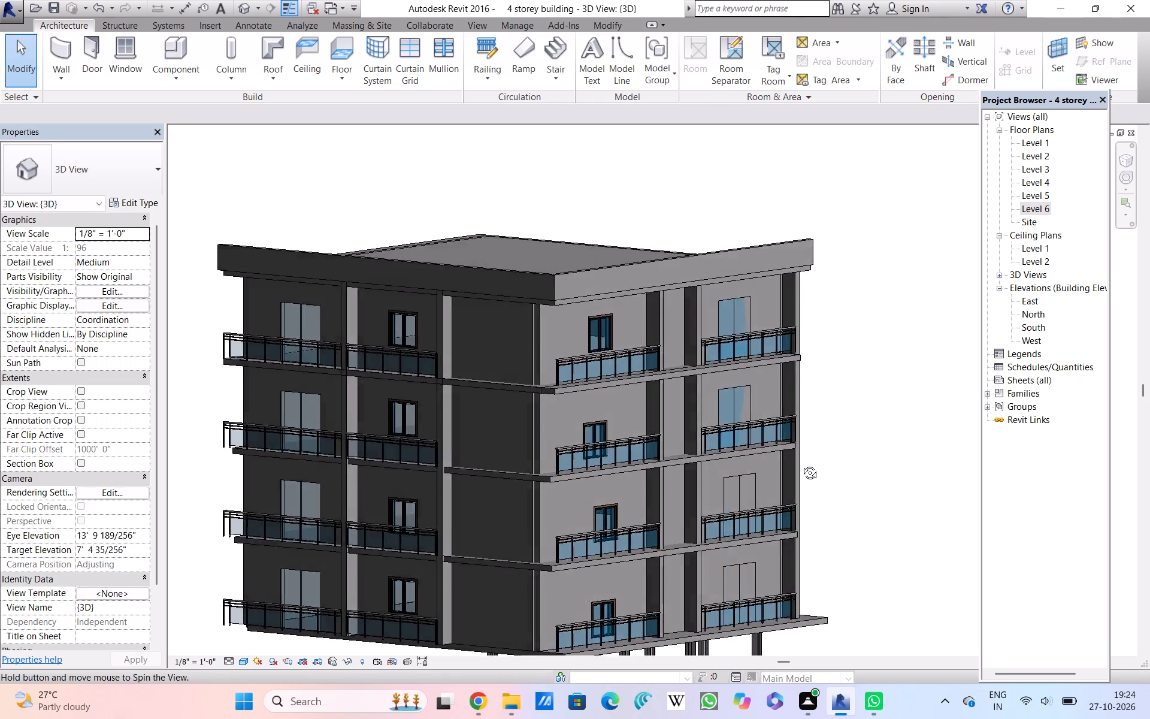
middle_click_drag(801, 464, 858, 469, "shift")
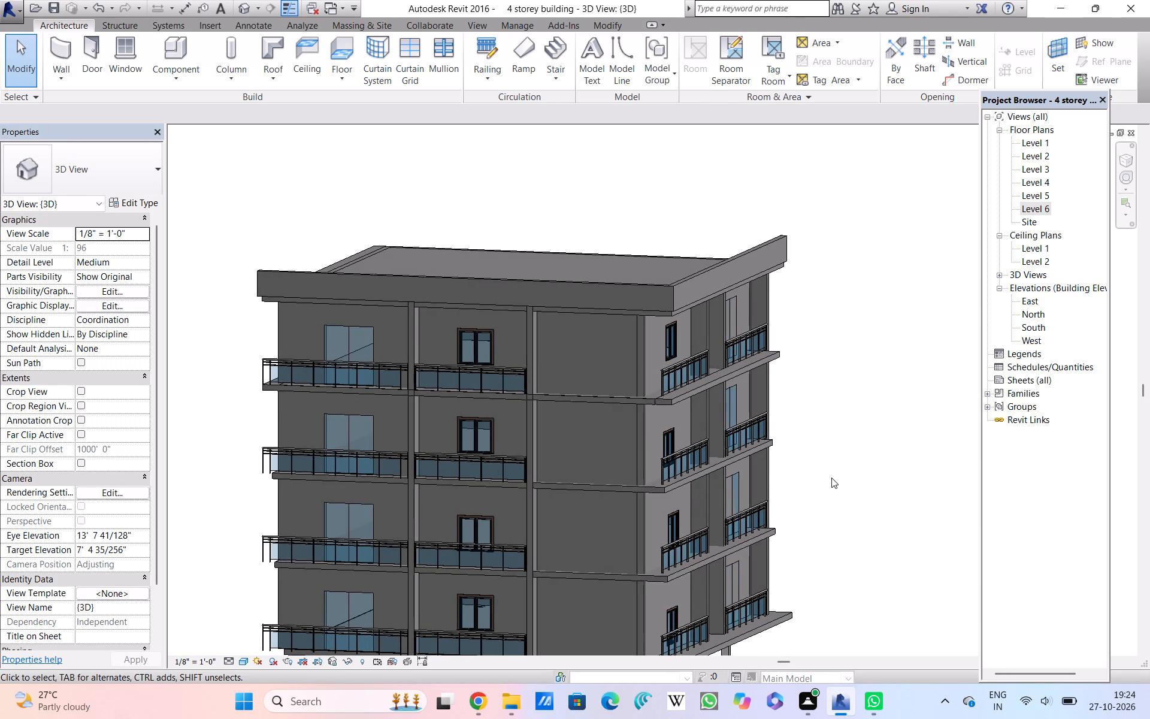
scroll(830, 478, "down", 2)
scroll(830, 536, "up", 1)
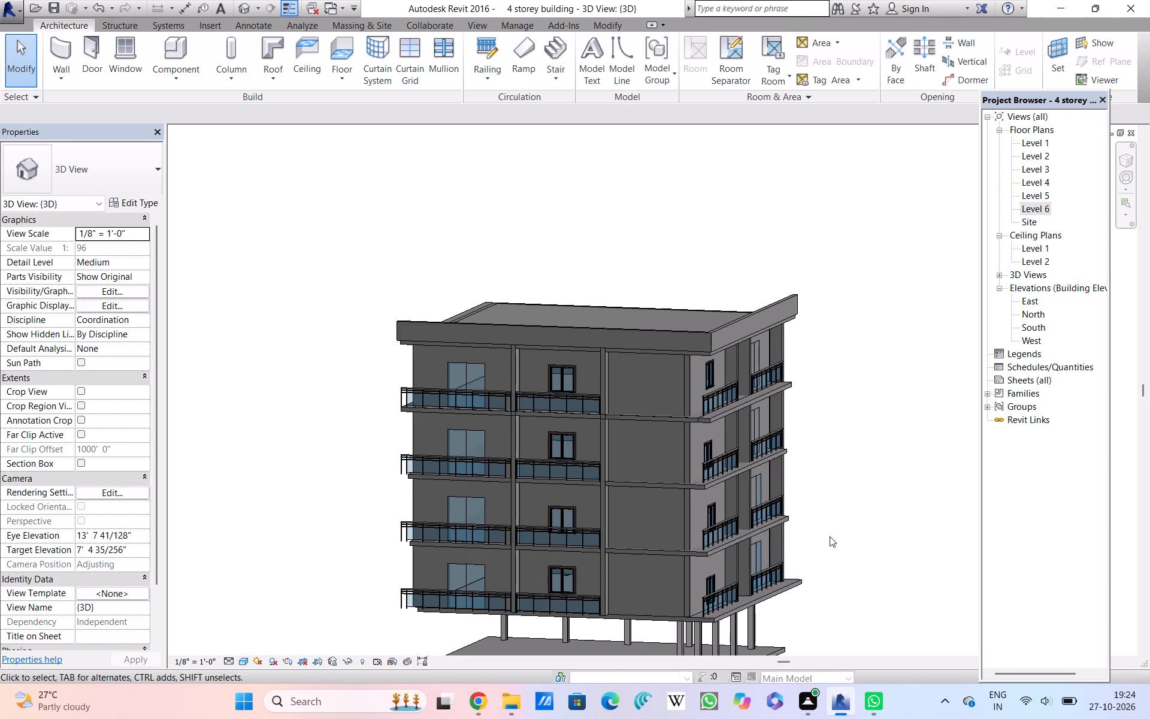
scroll(830, 536, "up", 1)
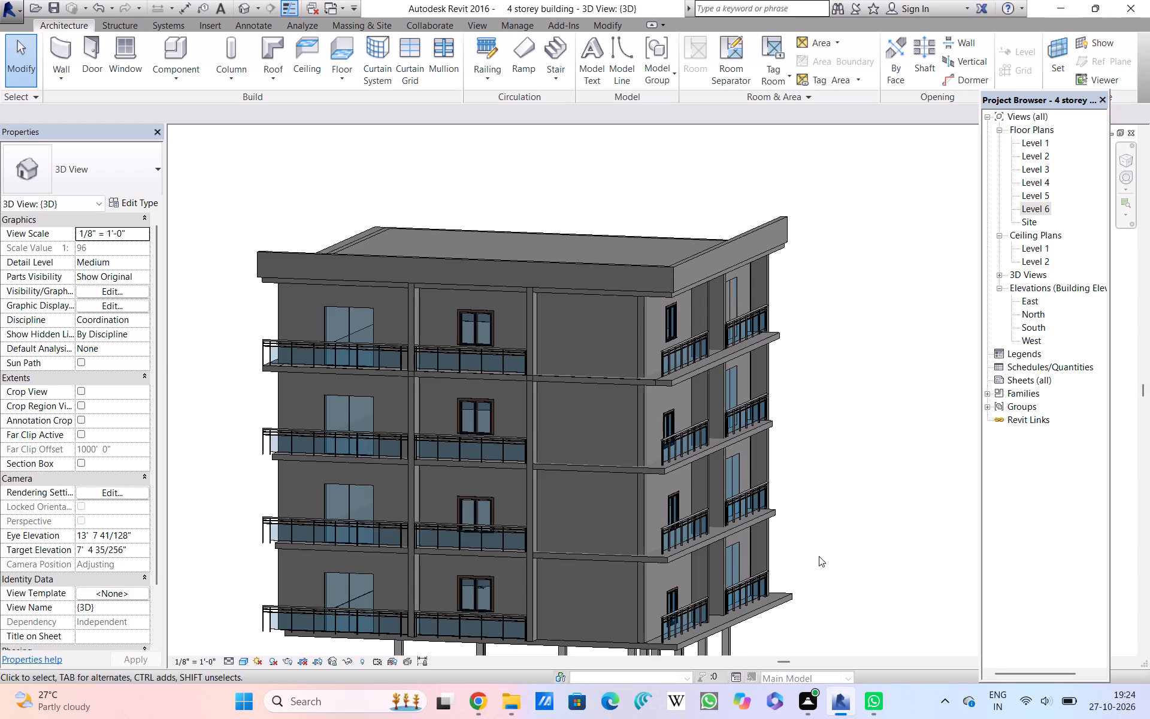
scroll(819, 556, "up", 4)
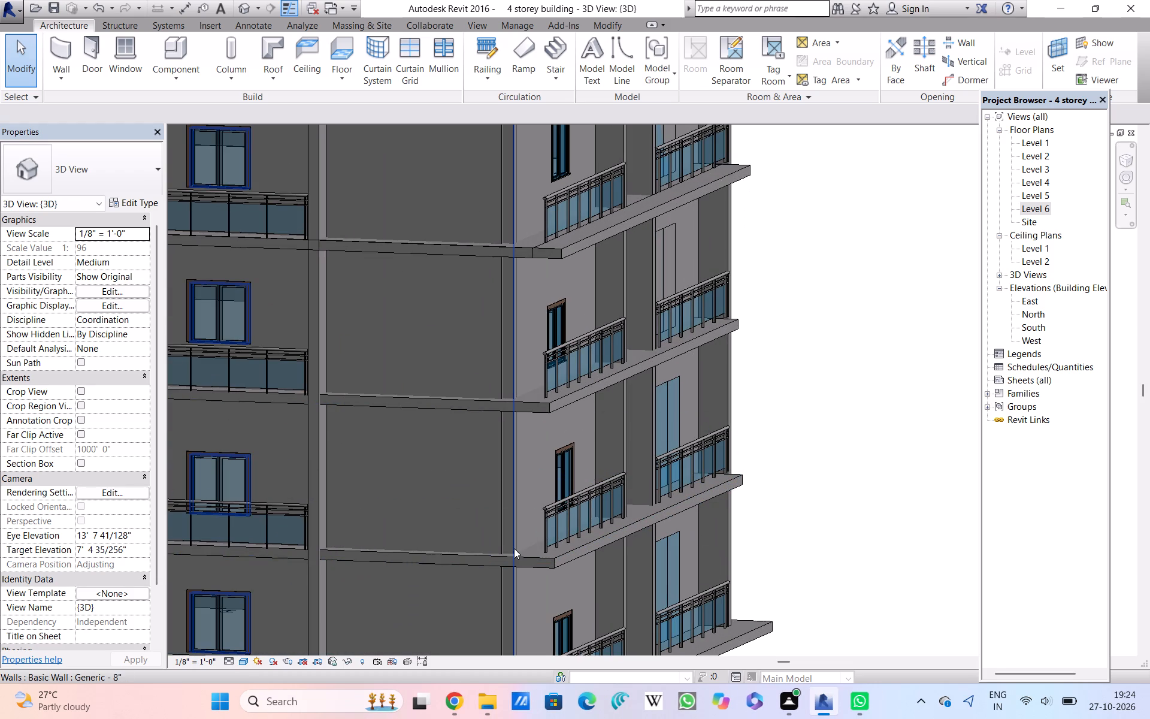
scroll(507, 526, "up", 4)
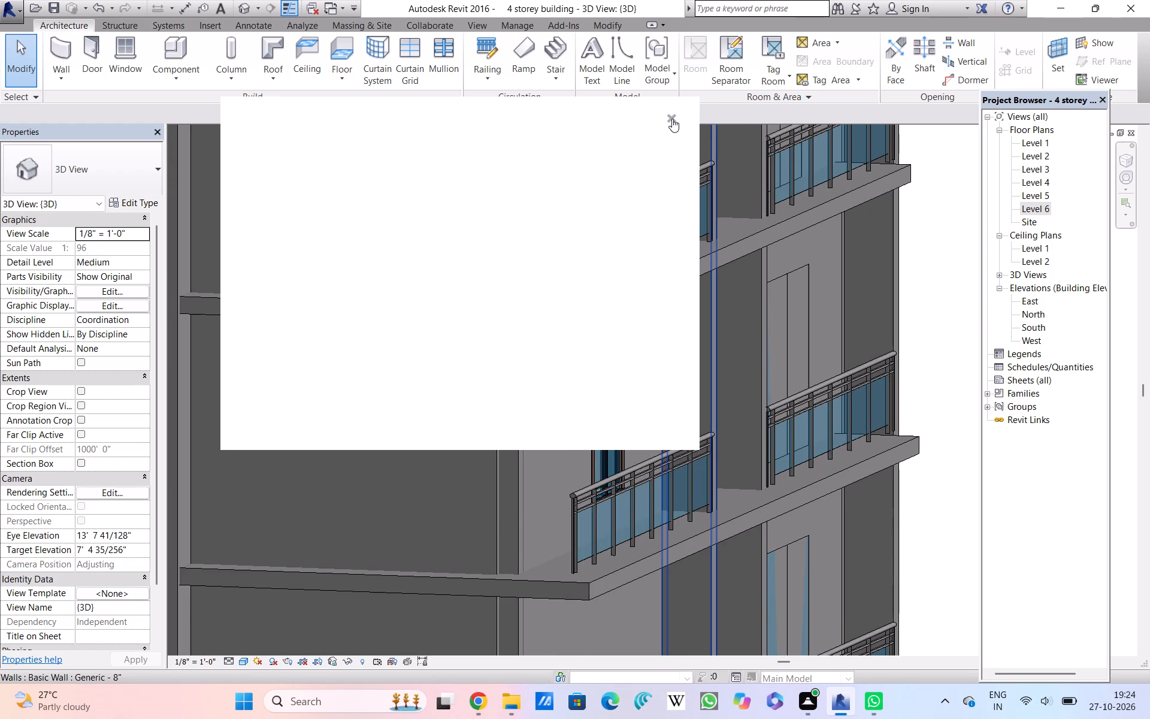
Dismiss the blank pop-up window covering the 3D view.
left_click(672, 119)
left_click(672, 119)
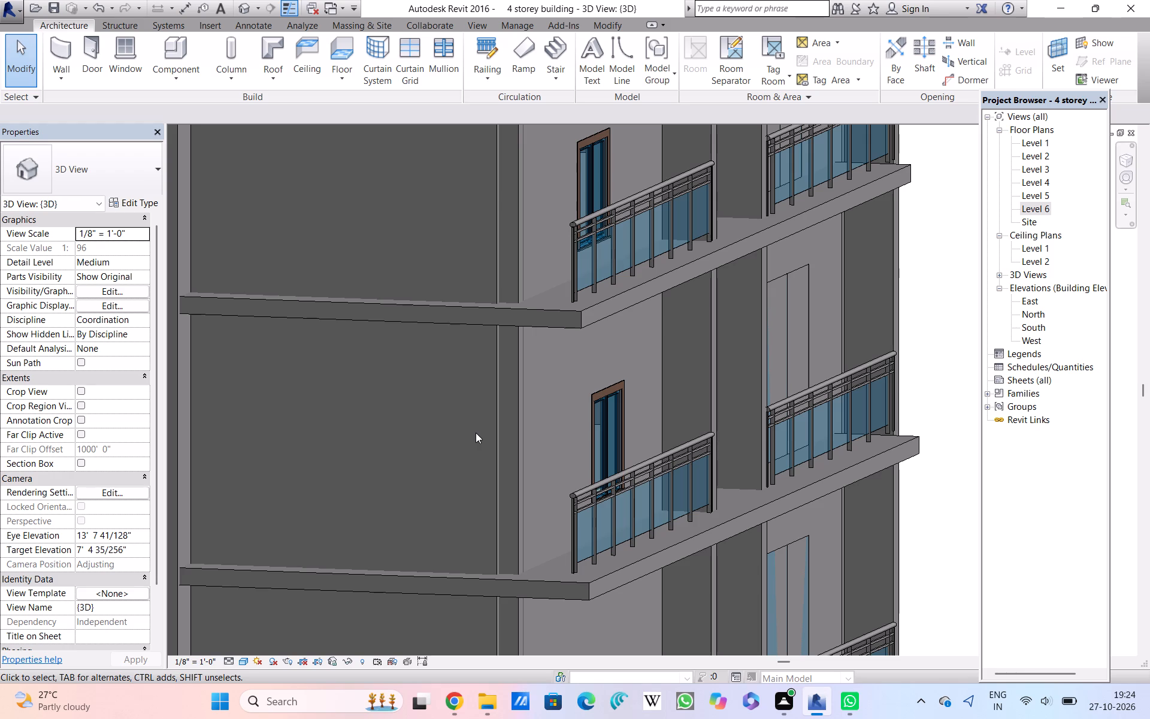
Examine the plain corner wall bays, the balconies beside them and the whole building down to its ground-level columns and base slab.
scroll(476, 433, "down", 6)
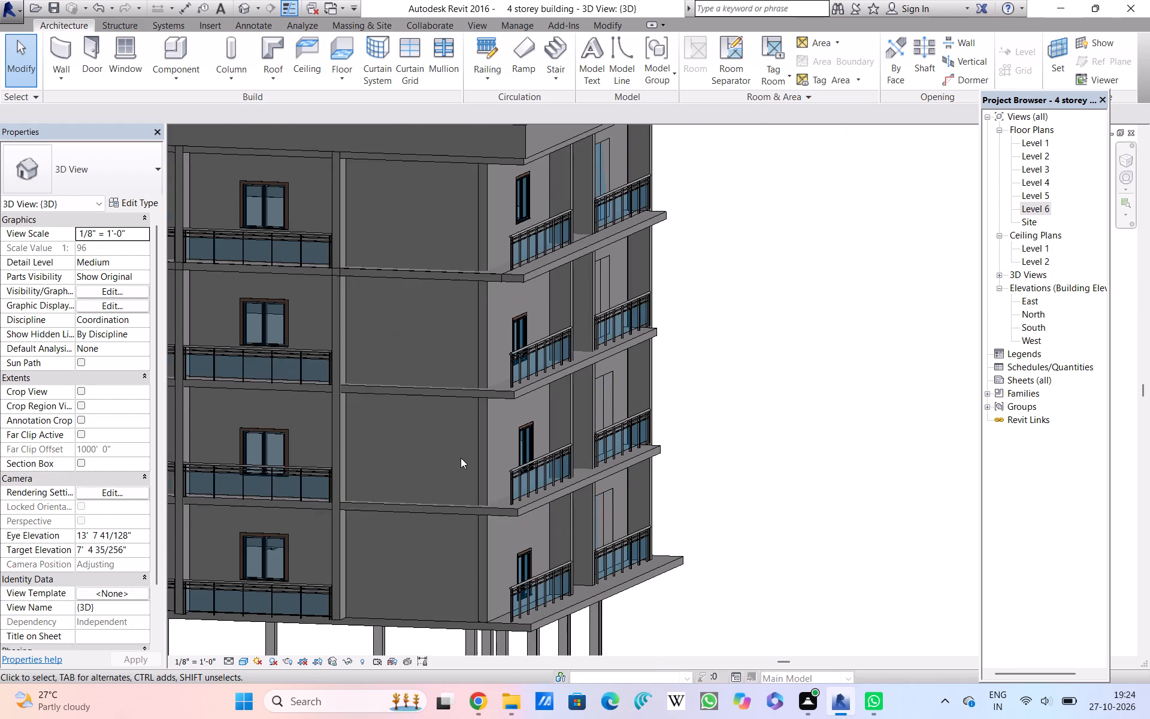
scroll(461, 458, "down", 3)
scroll(441, 465, "up", 5)
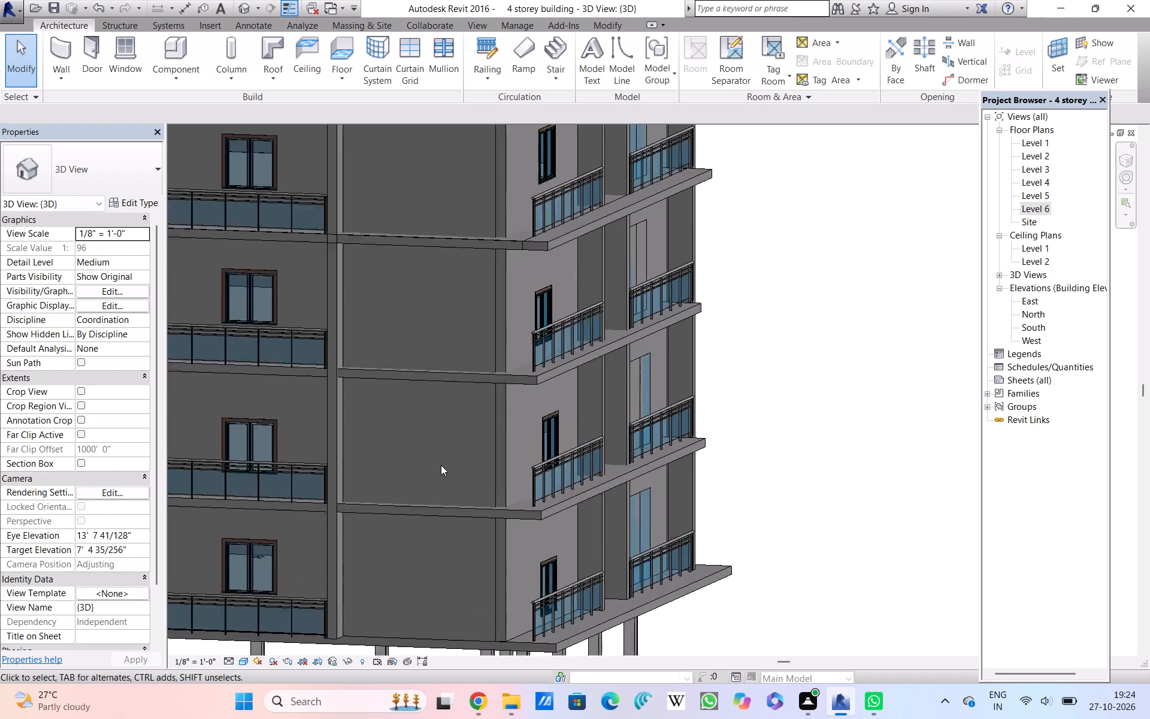
scroll(441, 465, "up", 8)
scroll(441, 465, "down", 14)
middle_click_drag(441, 465, 585, 465)
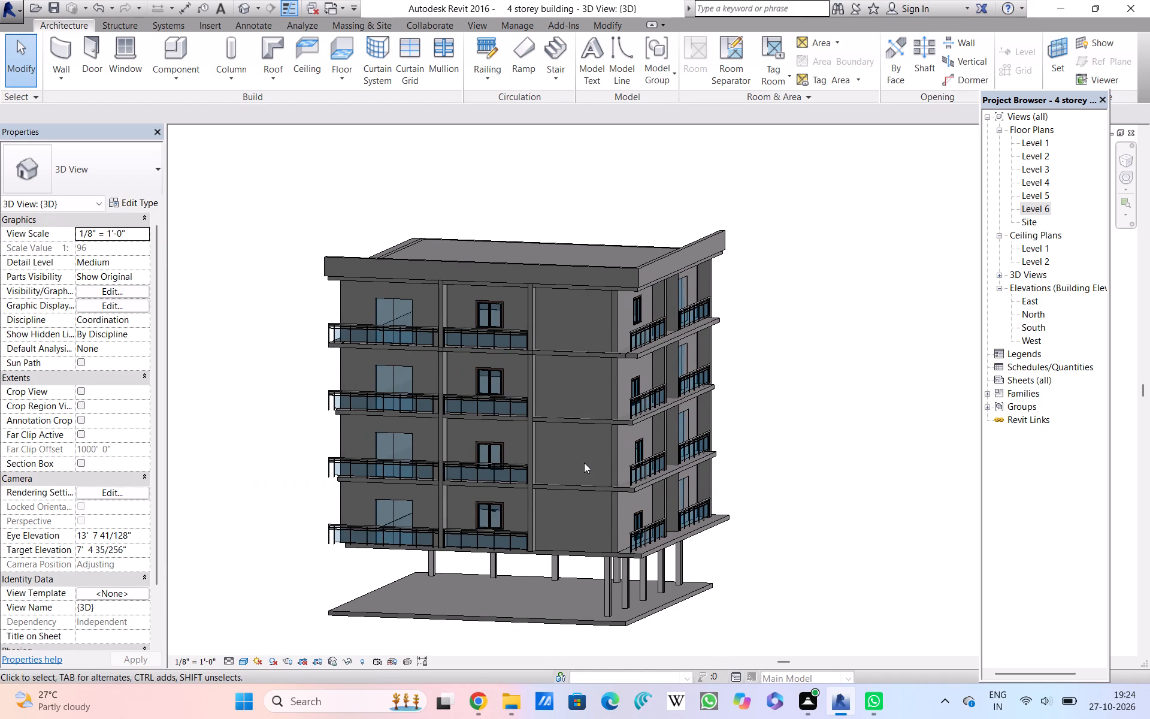
scroll(577, 461, "up", 5)
scroll(574, 456, "down", 3)
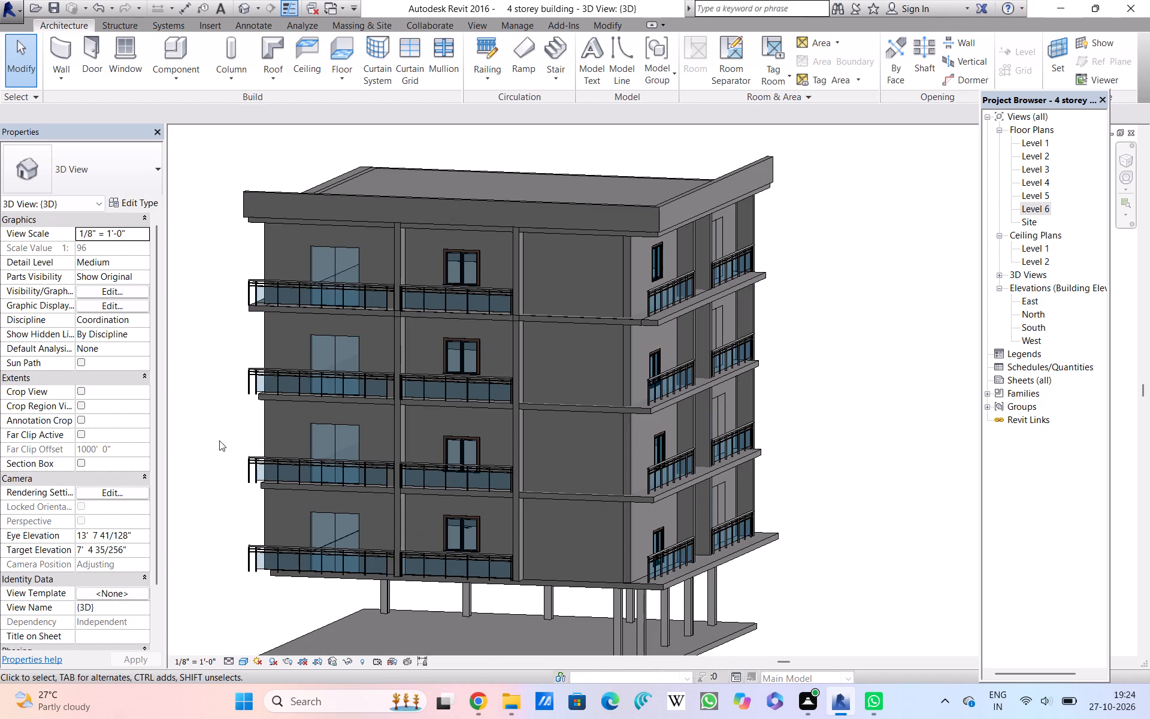
Inspect the outer ends of the balcony railings and how their posts meet the slab edges beside the double doors.
middle_click_drag(219, 414, 283, 440)
scroll(293, 441, "up", 5)
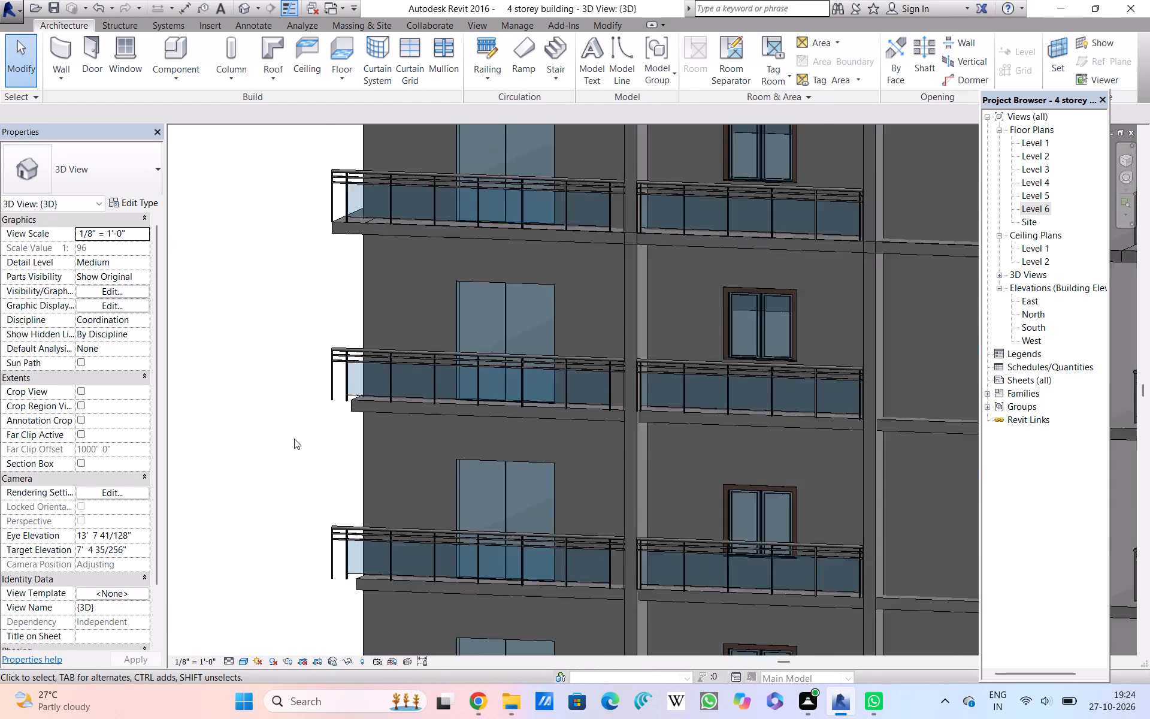
scroll(294, 439, "up", 2)
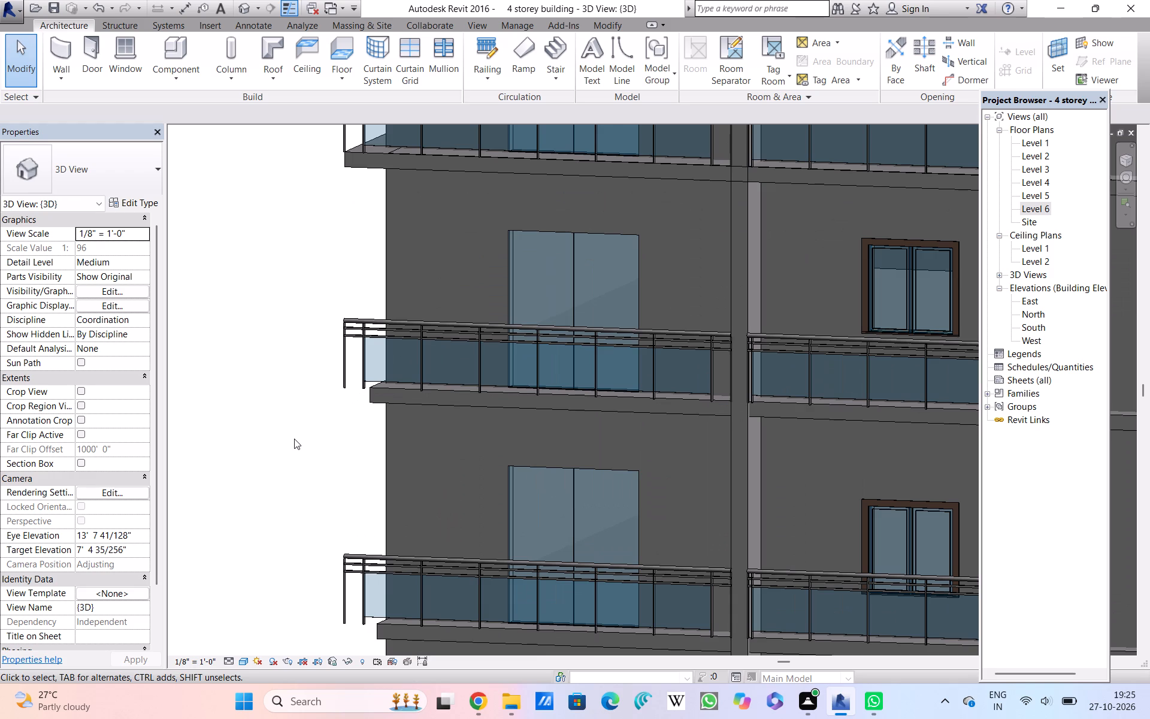
scroll(294, 439, "up", 4)
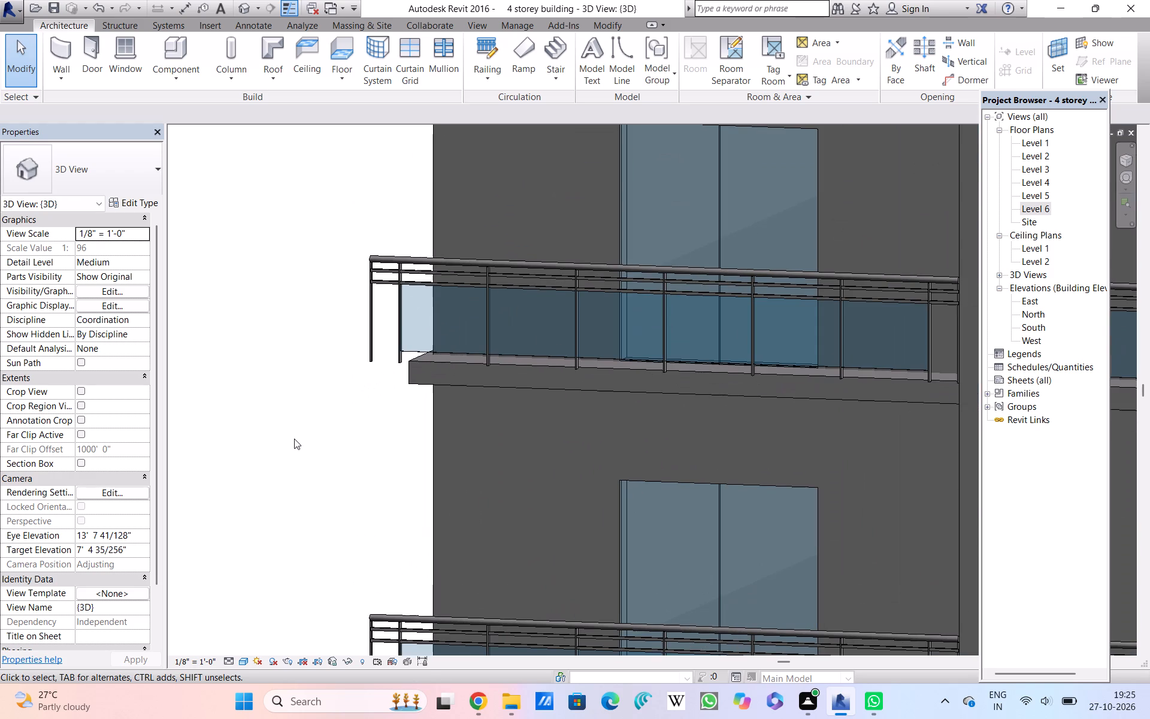
scroll(294, 439, "up", 4)
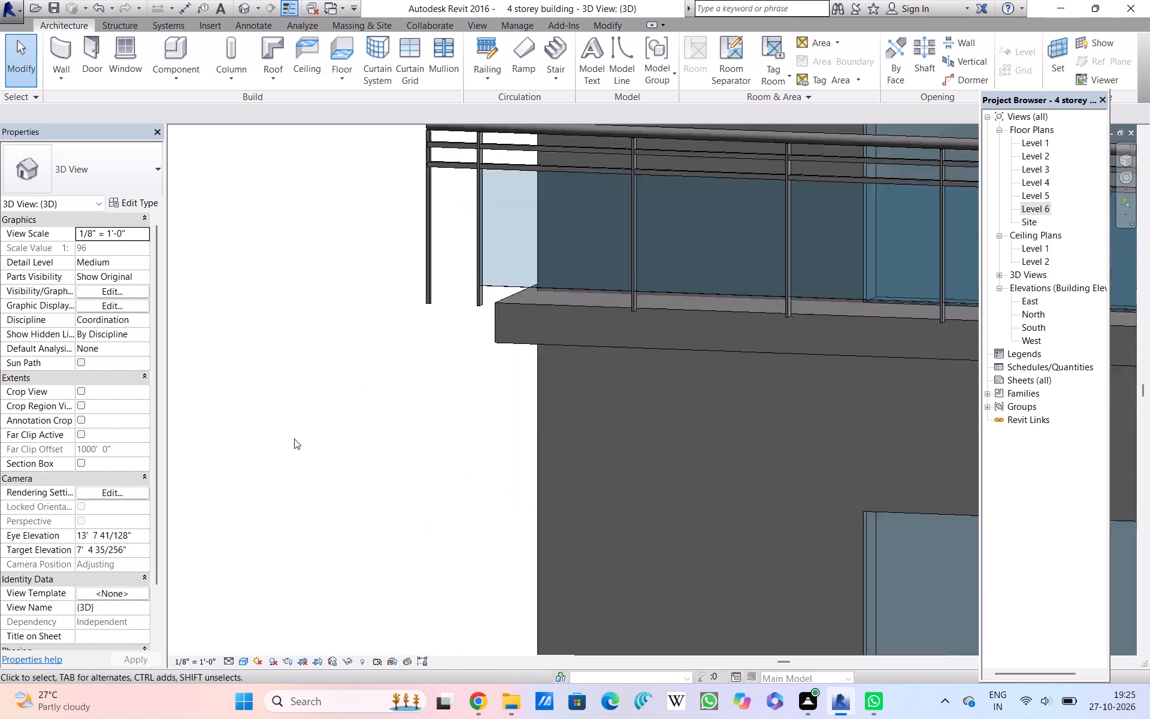
scroll(294, 439, "up", 4)
scroll(294, 439, "down", 7)
scroll(362, 416, "up", 3)
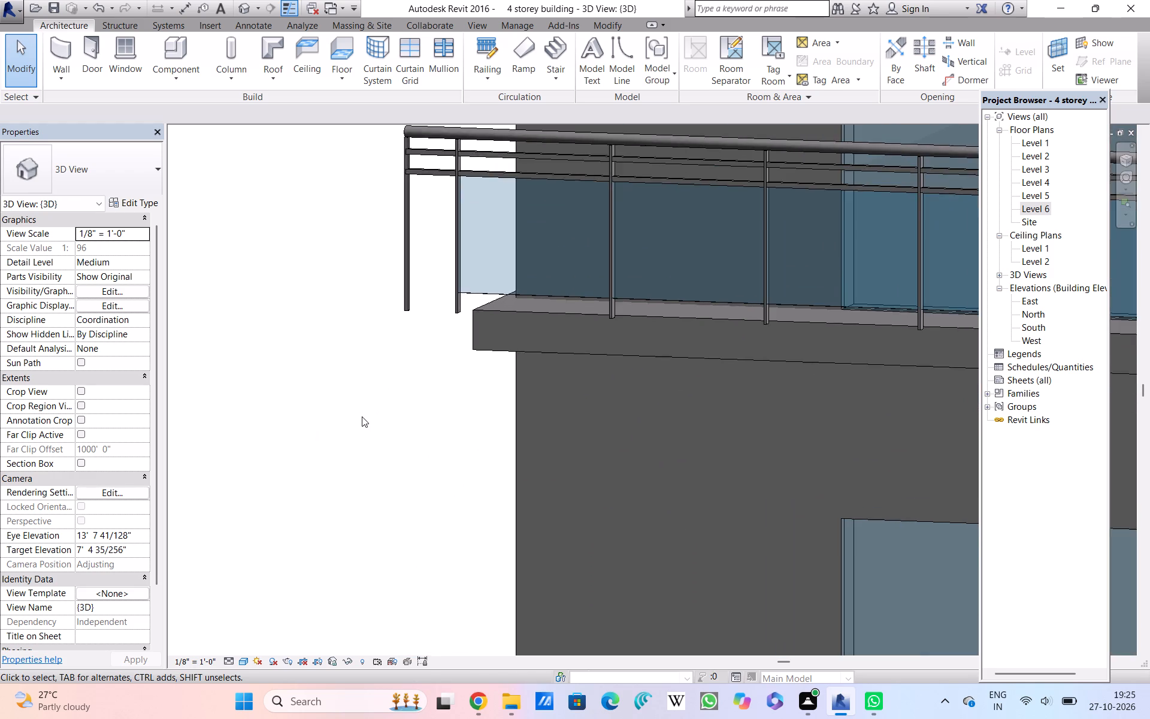
scroll(362, 416, "down", 9)
scroll(362, 416, "up", 2)
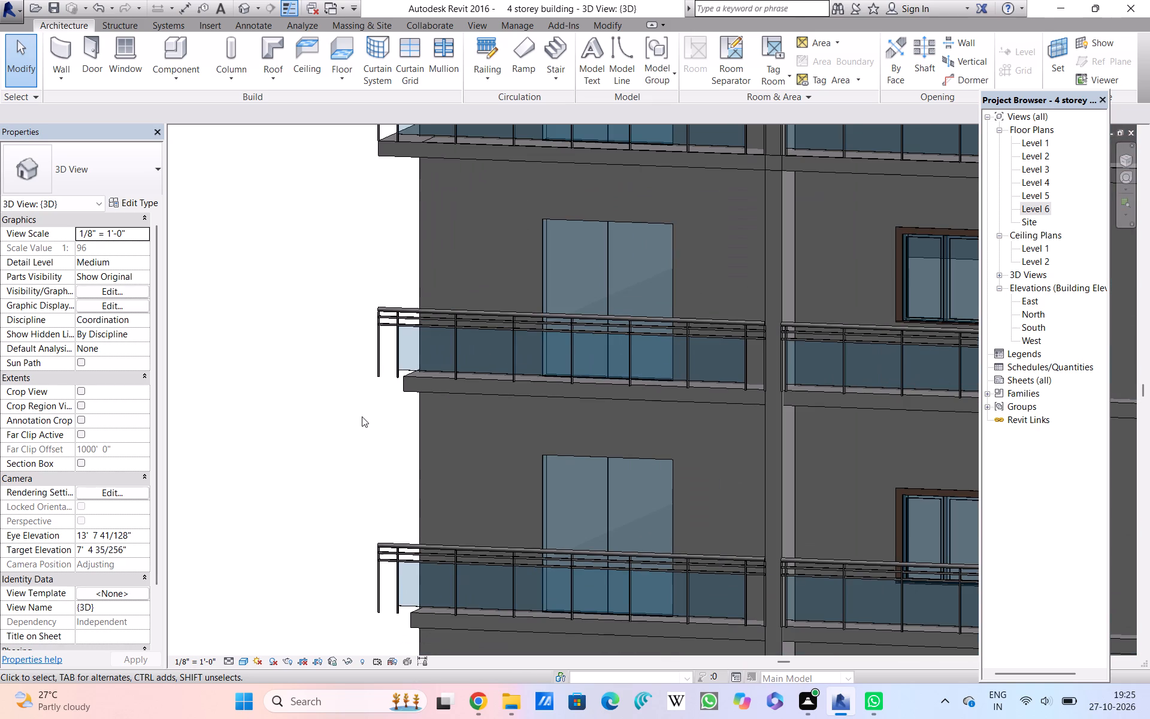
scroll(362, 416, "up", 2)
scroll(362, 416, "down", 7)
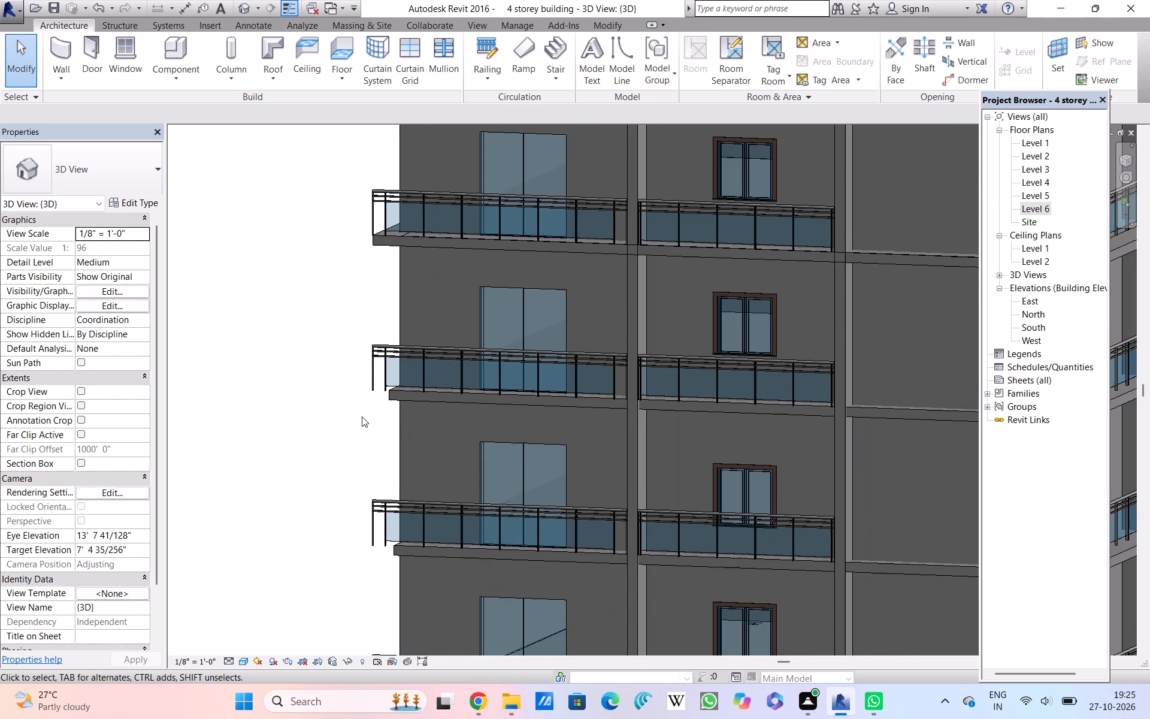
scroll(362, 416, "down", 3)
scroll(362, 416, "up", 5)
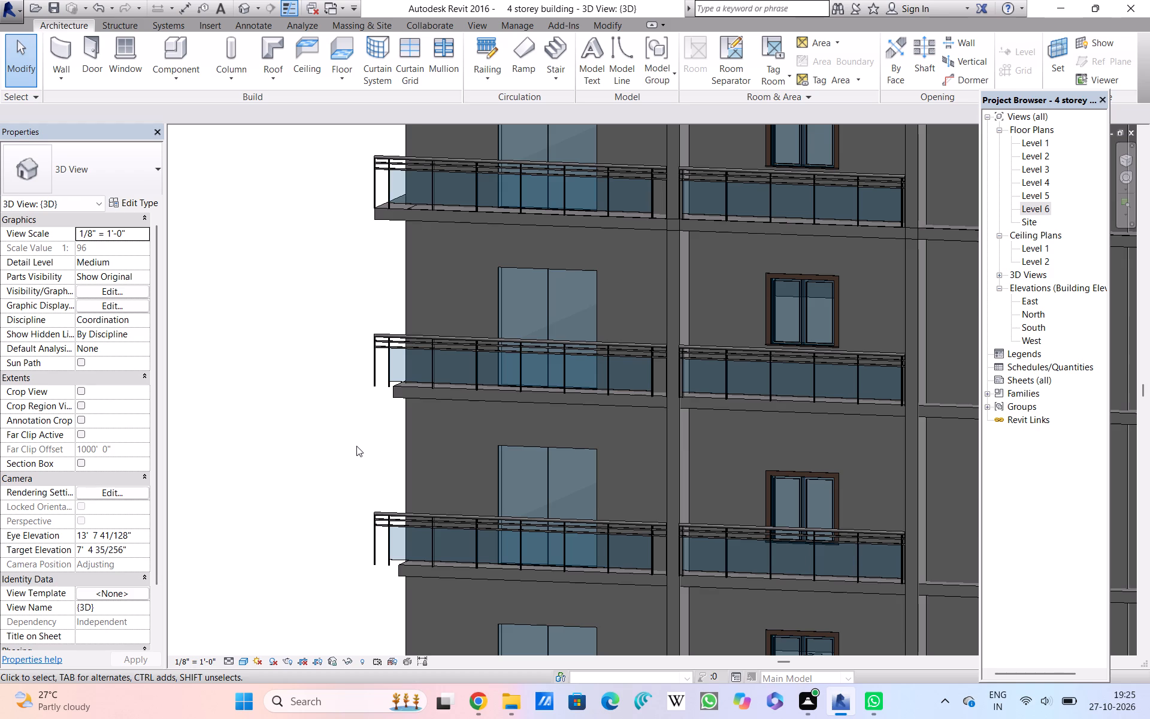
Compare the double doors and framed windows behind the balcony railings across the facade's storeys.
scroll(356, 448, "up", 3)
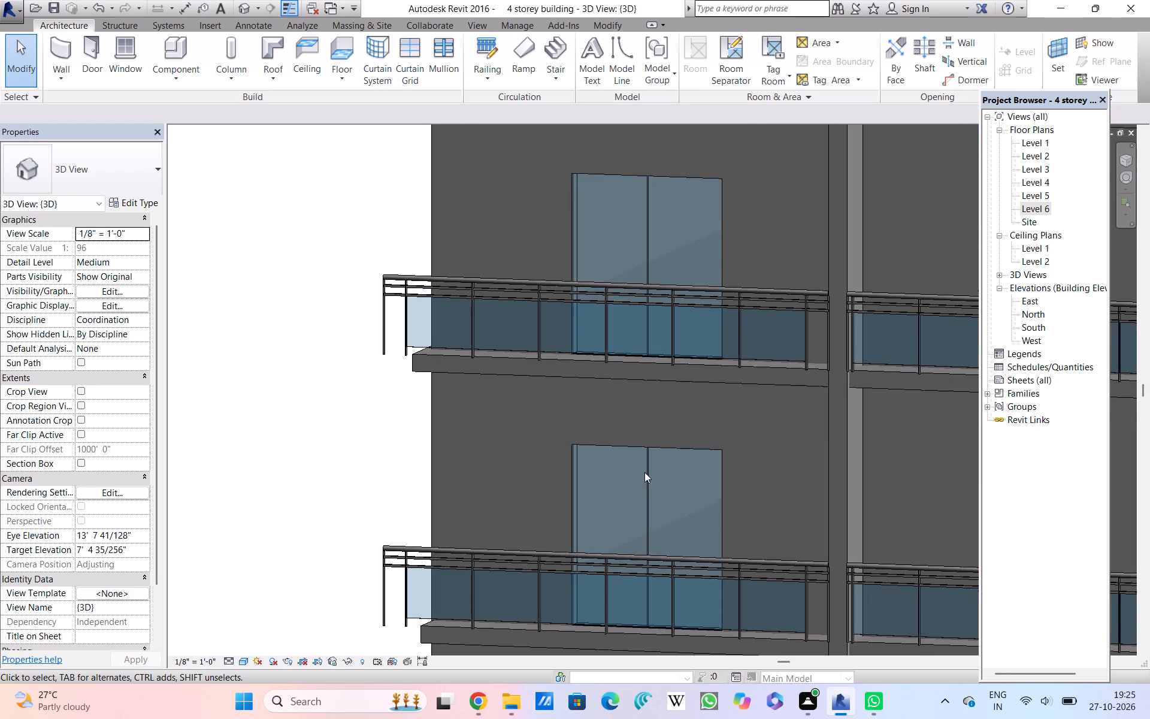
scroll(806, 457, "down", 1)
middle_click_drag(806, 457, 503, 437)
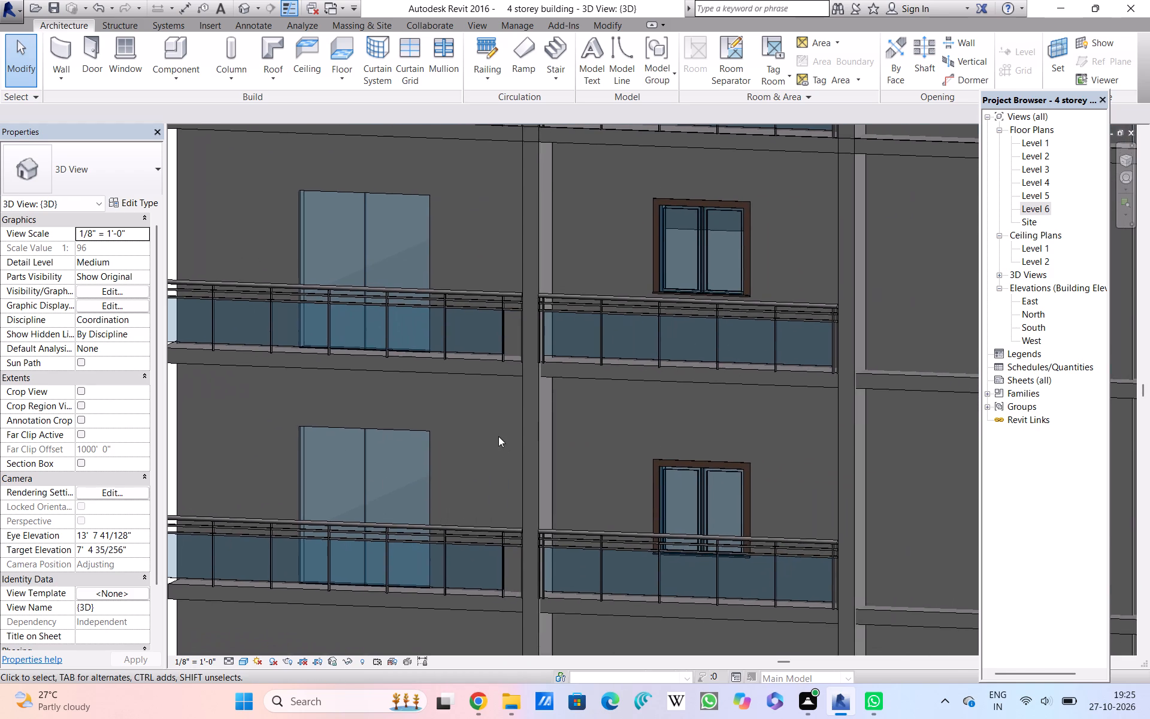
scroll(498, 436, "down", 4)
scroll(745, 464, "down", 1)
middle_click_drag(745, 466, 751, 470)
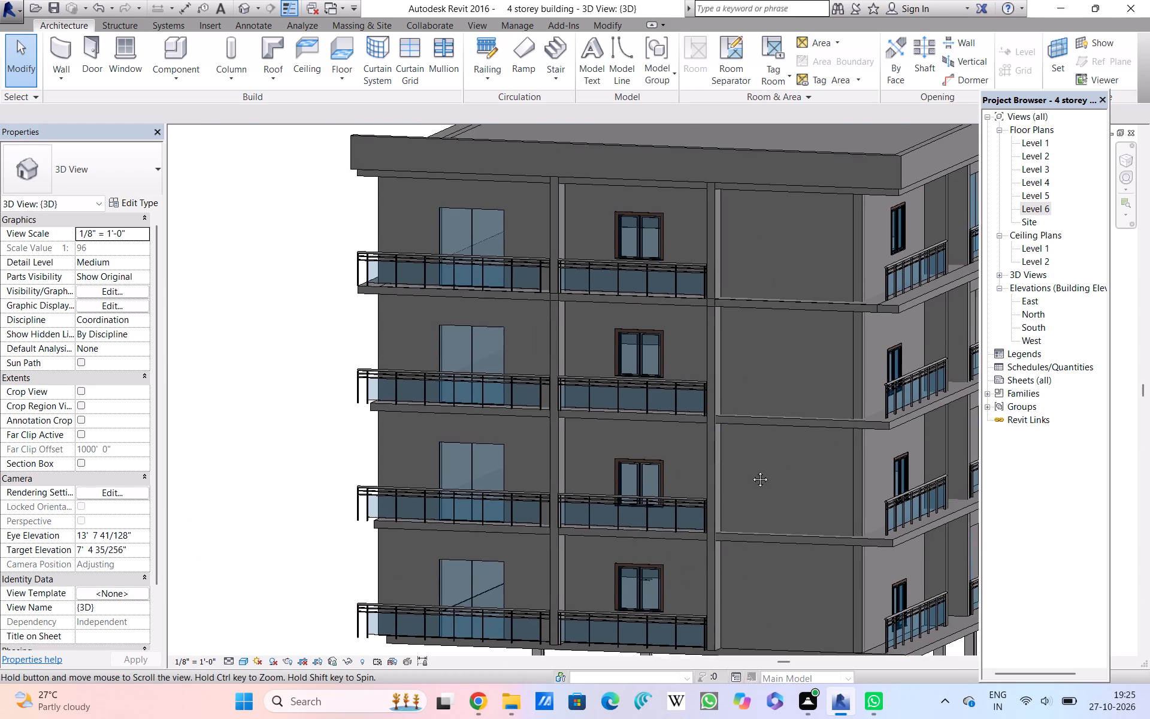
middle_click_drag(751, 470, 780, 460)
scroll(673, 507, "up", 4)
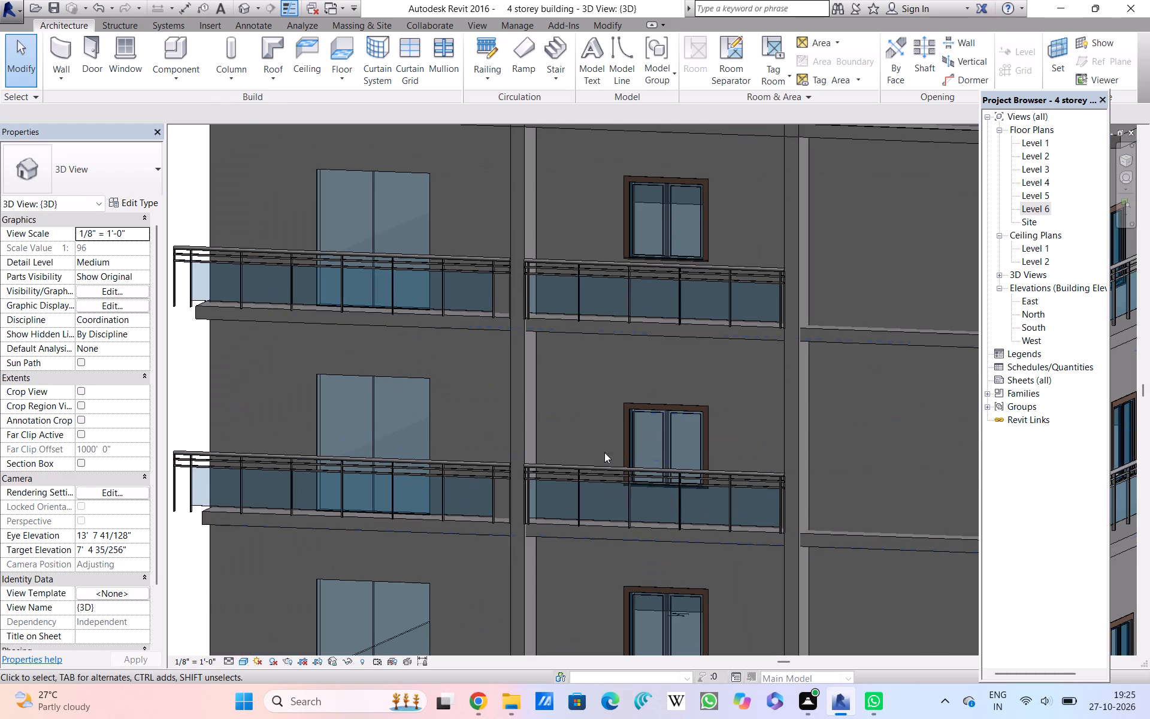
scroll(584, 426, "up", 5)
scroll(584, 426, "down", 7)
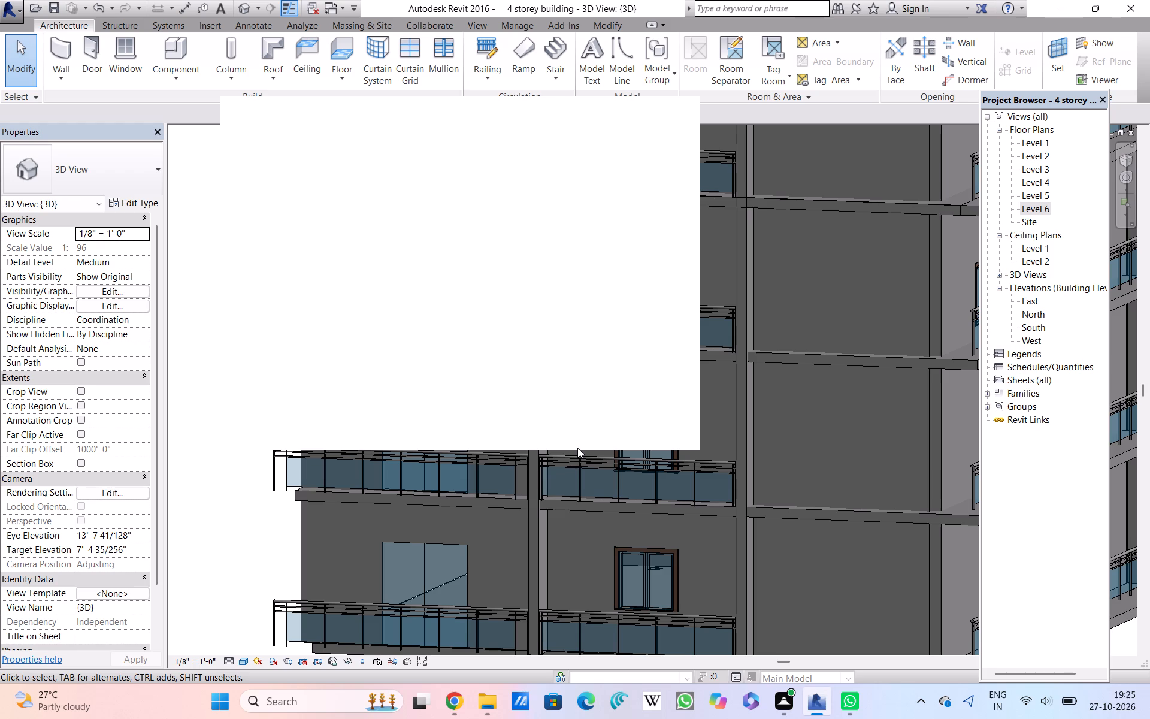
Dismiss the blank pop-up window covering the facade in the 3D view.
scroll(577, 448, "up", 3)
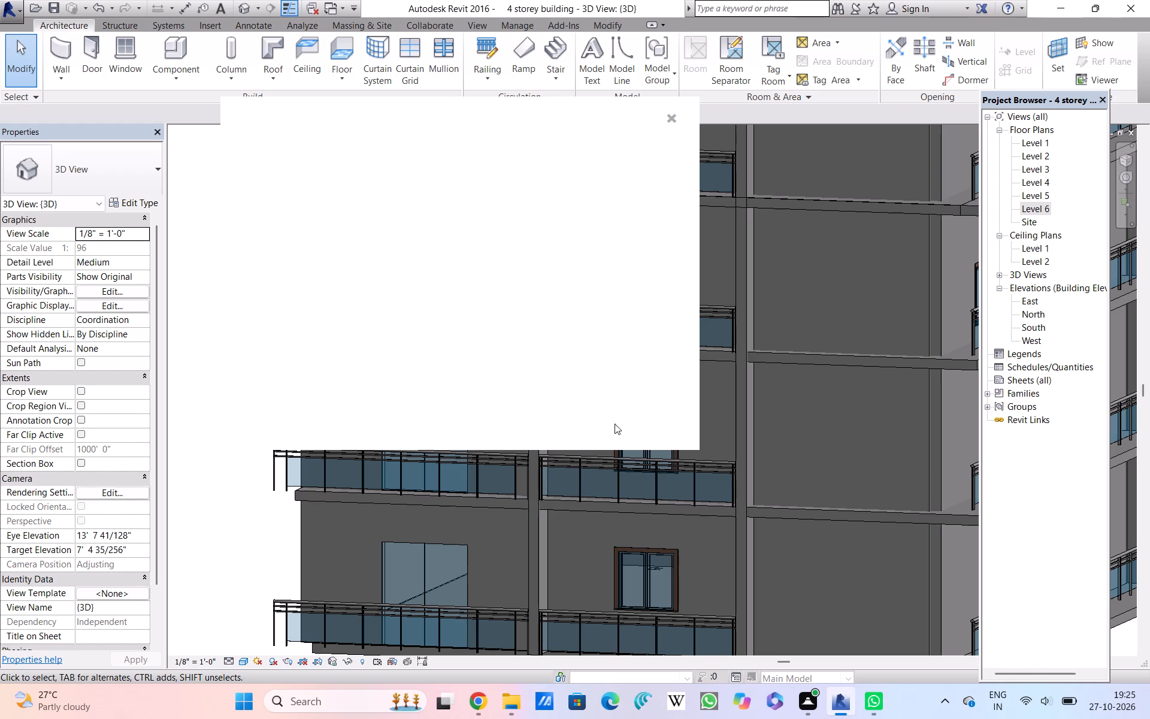
left_click(675, 120)
left_click(675, 120)
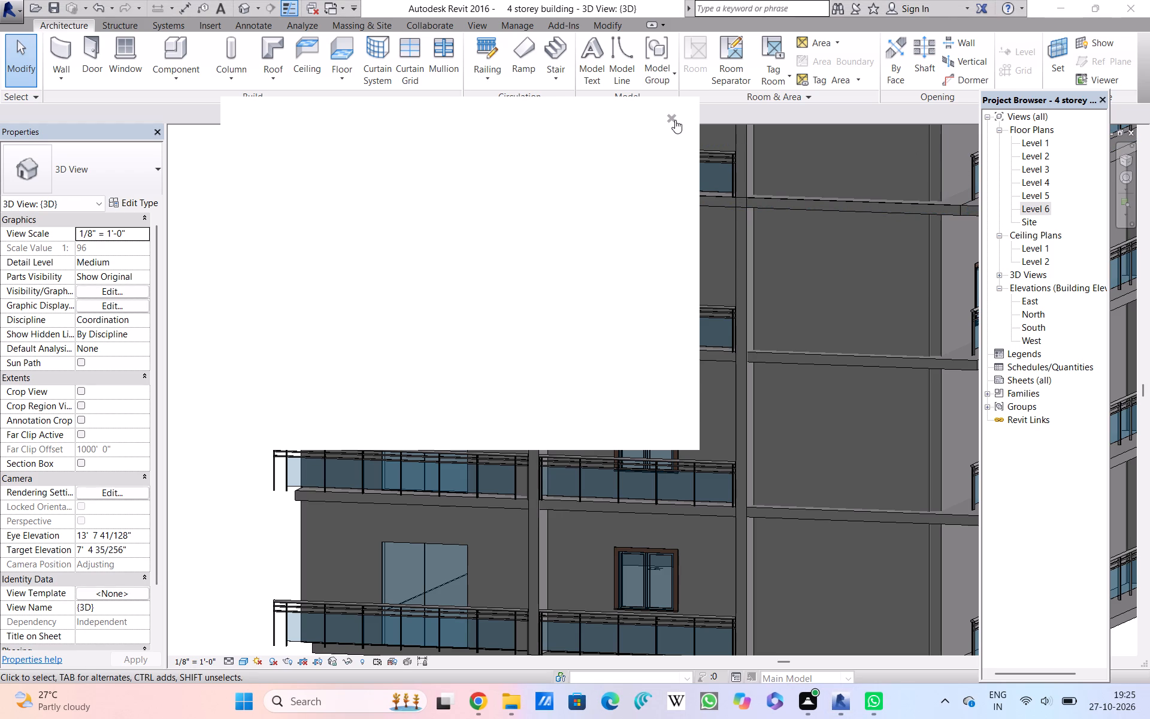
Inspect a brown-framed two-panel window close up, including its sill's position against the balcony railing in front of it.
scroll(675, 464, "up", 3)
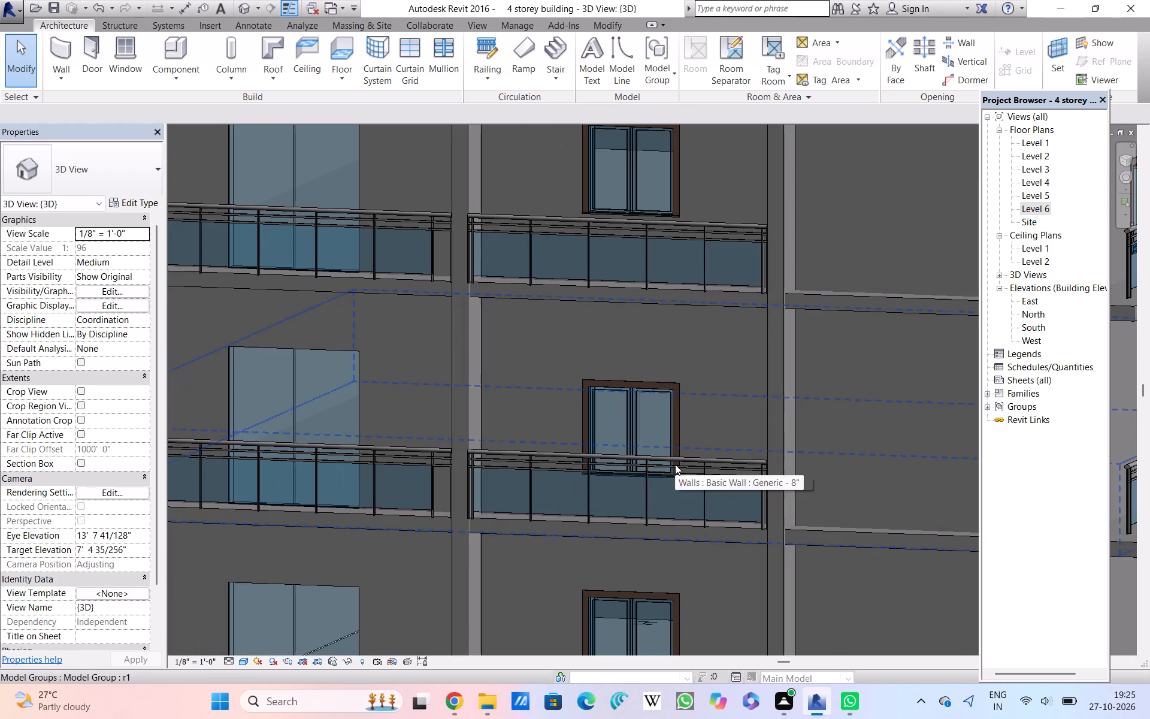
scroll(710, 421, "up", 8)
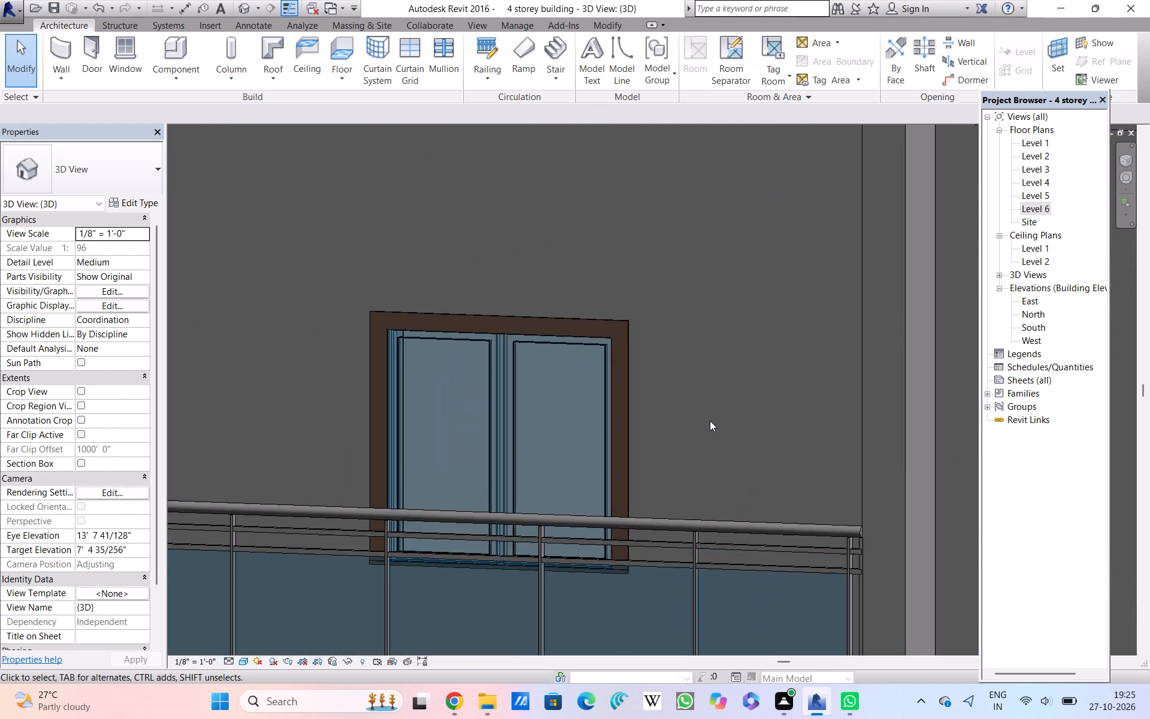
scroll(710, 421, "down", 13)
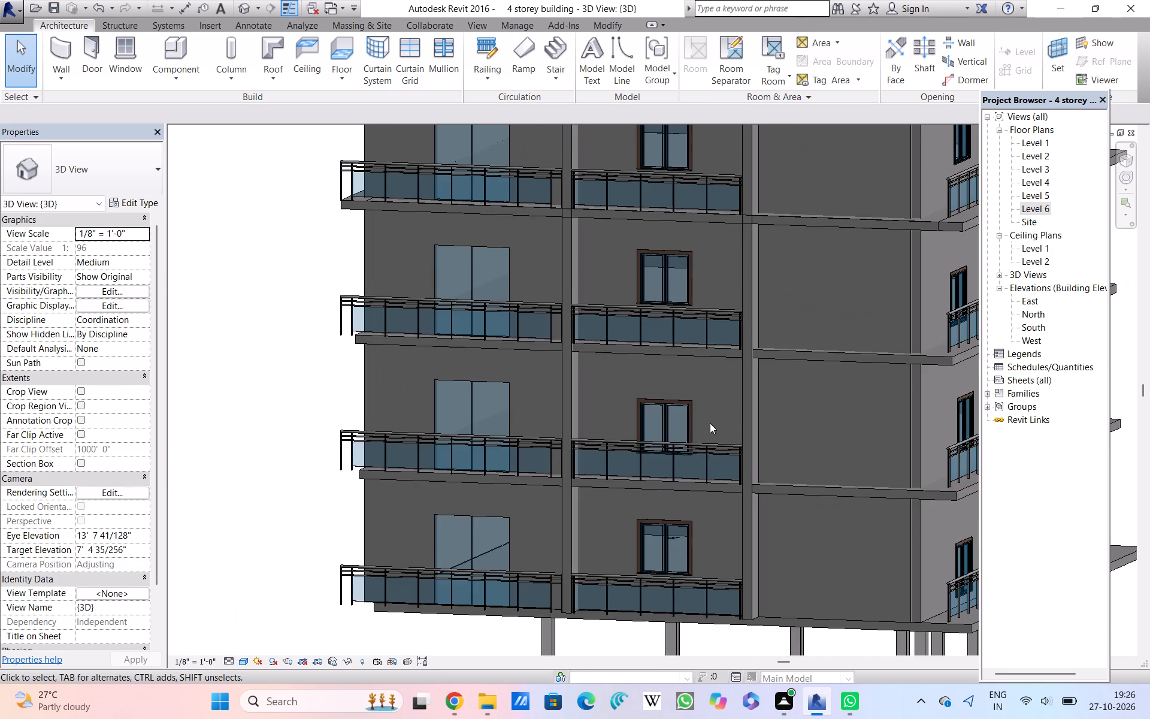
scroll(710, 423, "up", 12)
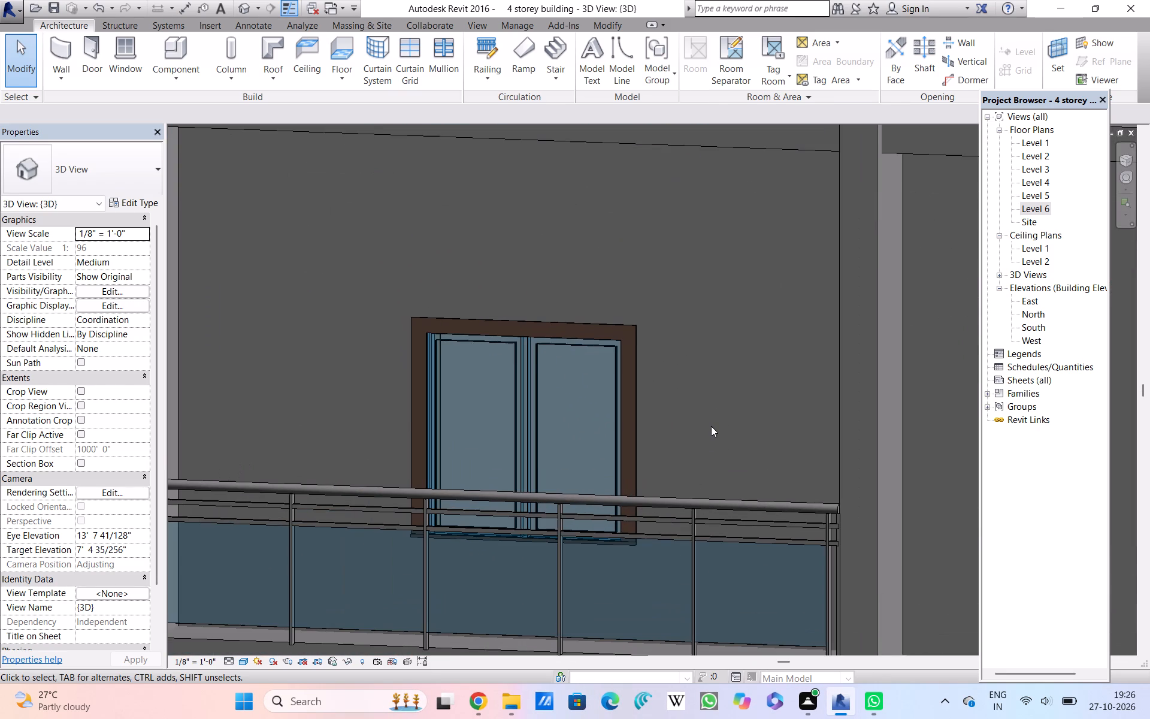
scroll(711, 426, "up", 4)
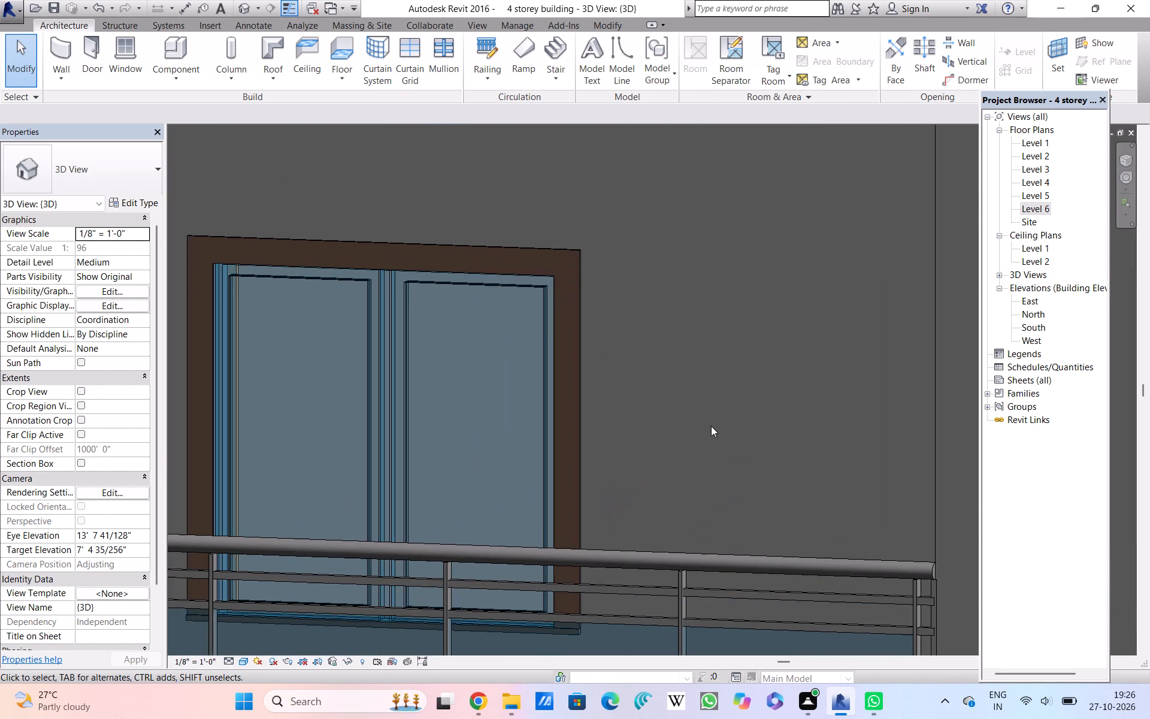
scroll(711, 426, "down", 4)
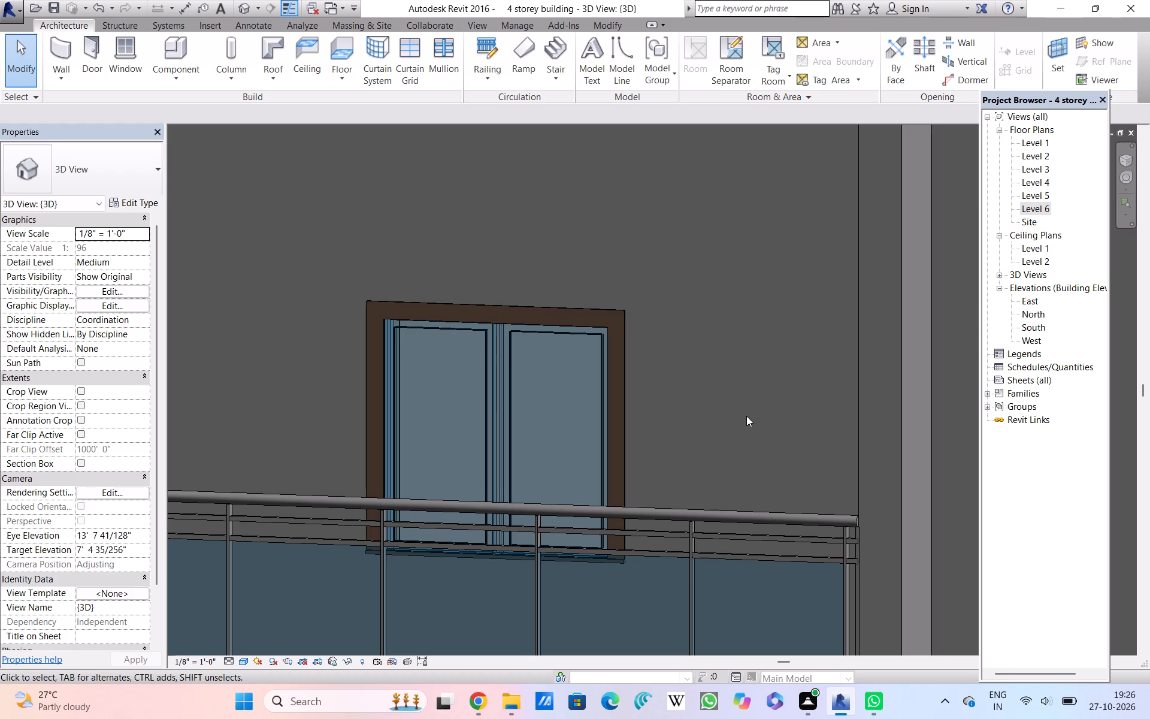
scroll(744, 425, "up", 2)
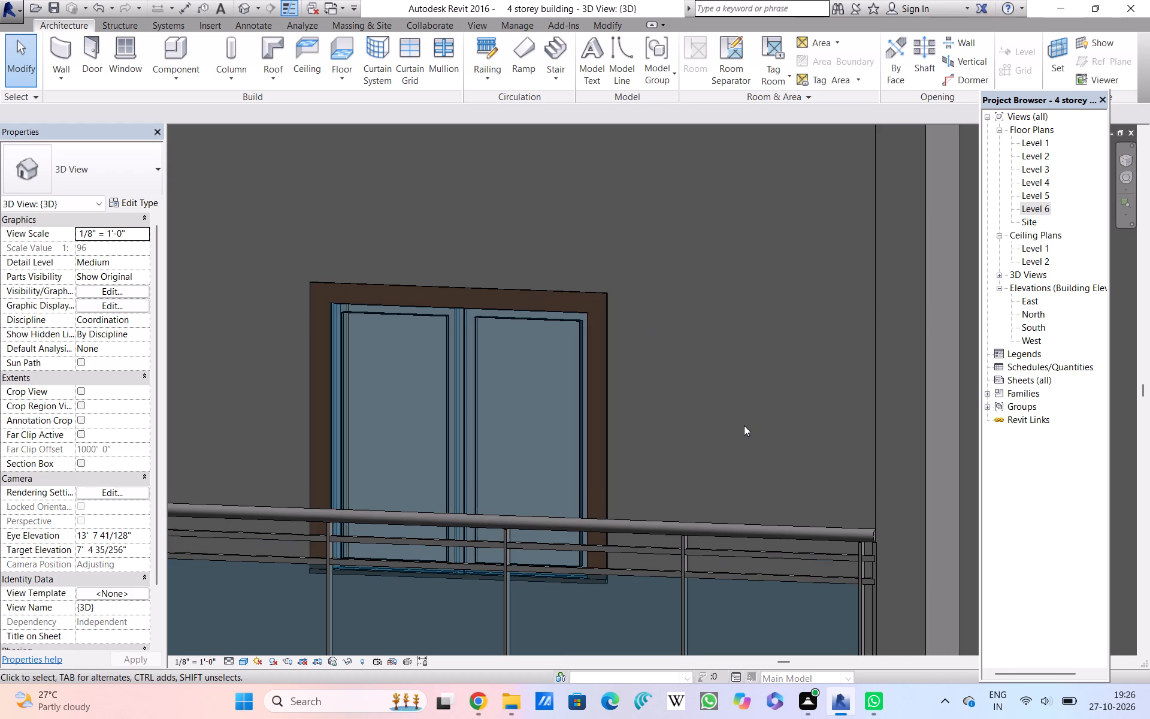
scroll(744, 425, "down", 2)
scroll(744, 430, "up", 3)
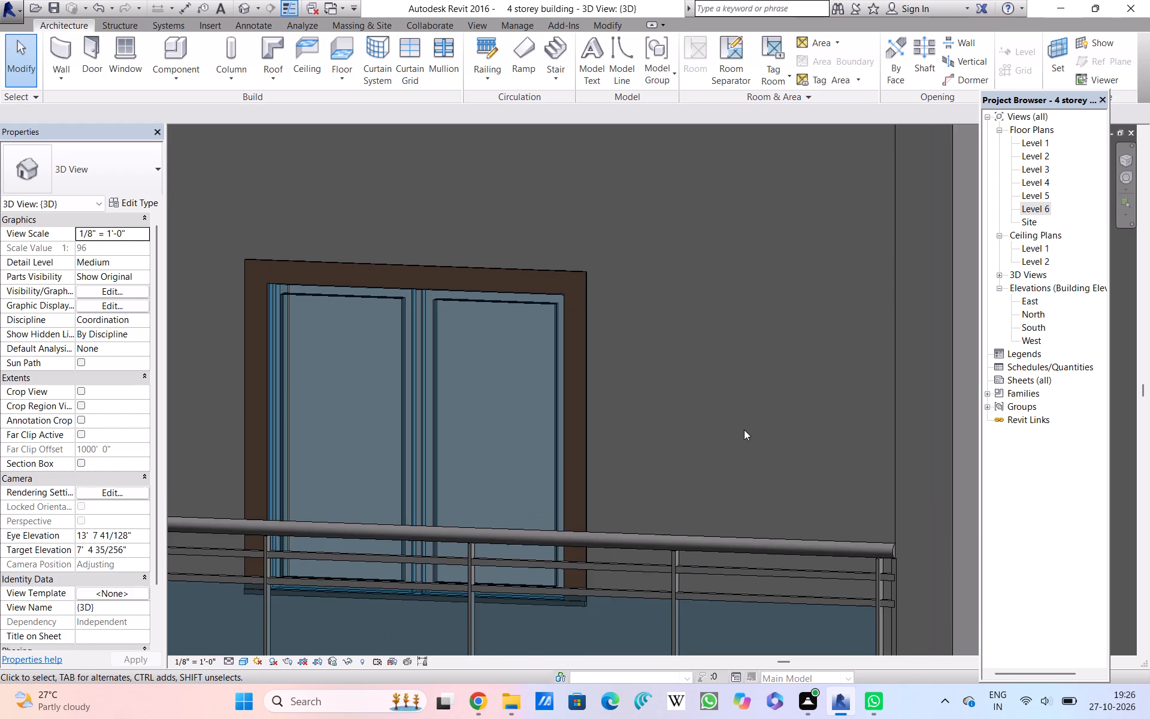
scroll(744, 430, "down", 5)
middle_click_drag(728, 427, 867, 454)
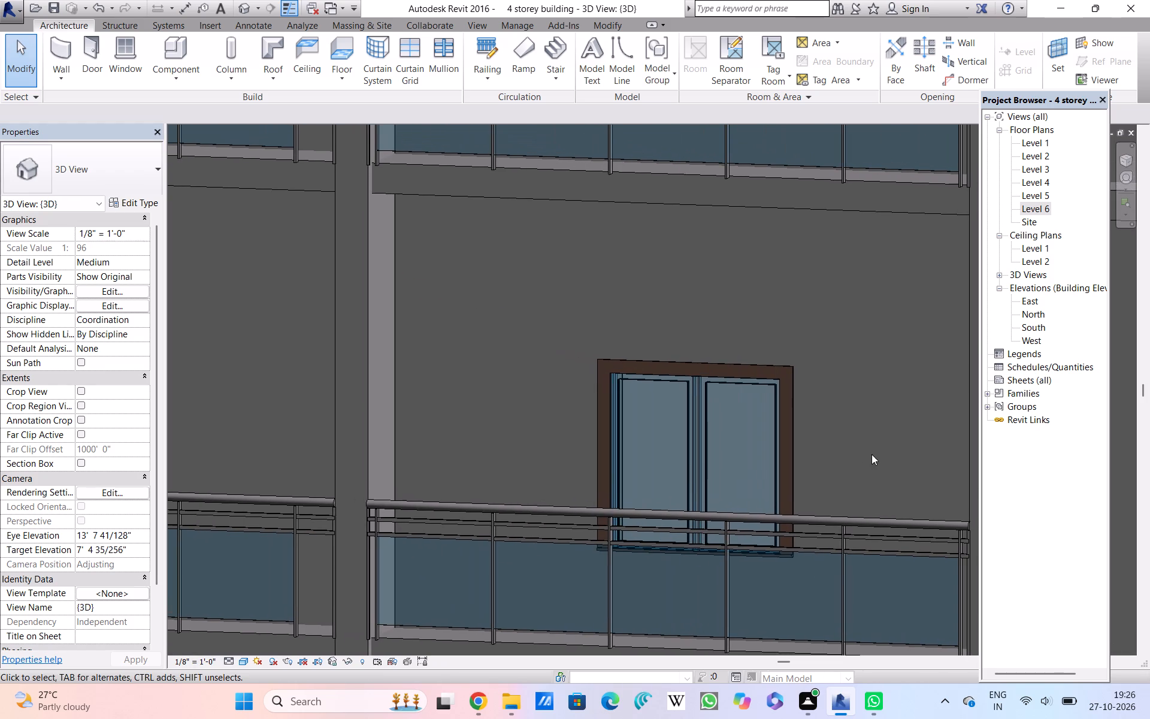
Examine the glass panels, mullion and brown frame of the double casement window behind the balcony railing.
scroll(673, 473, "up", 9)
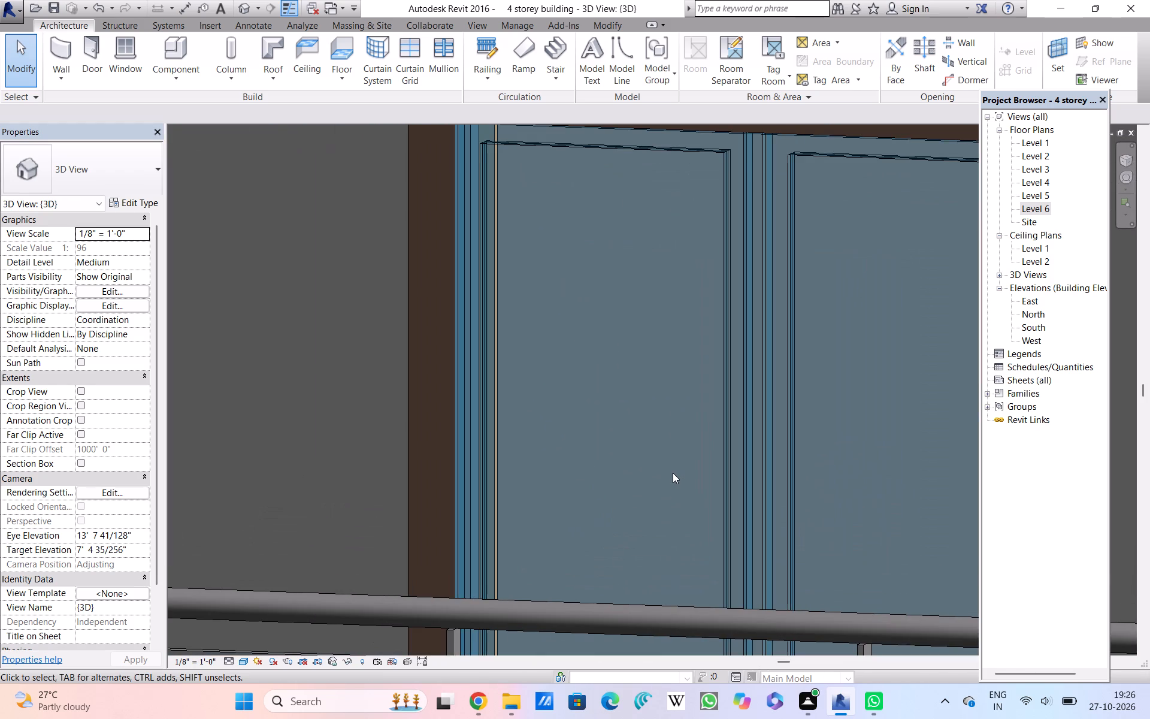
scroll(673, 473, "up", 5)
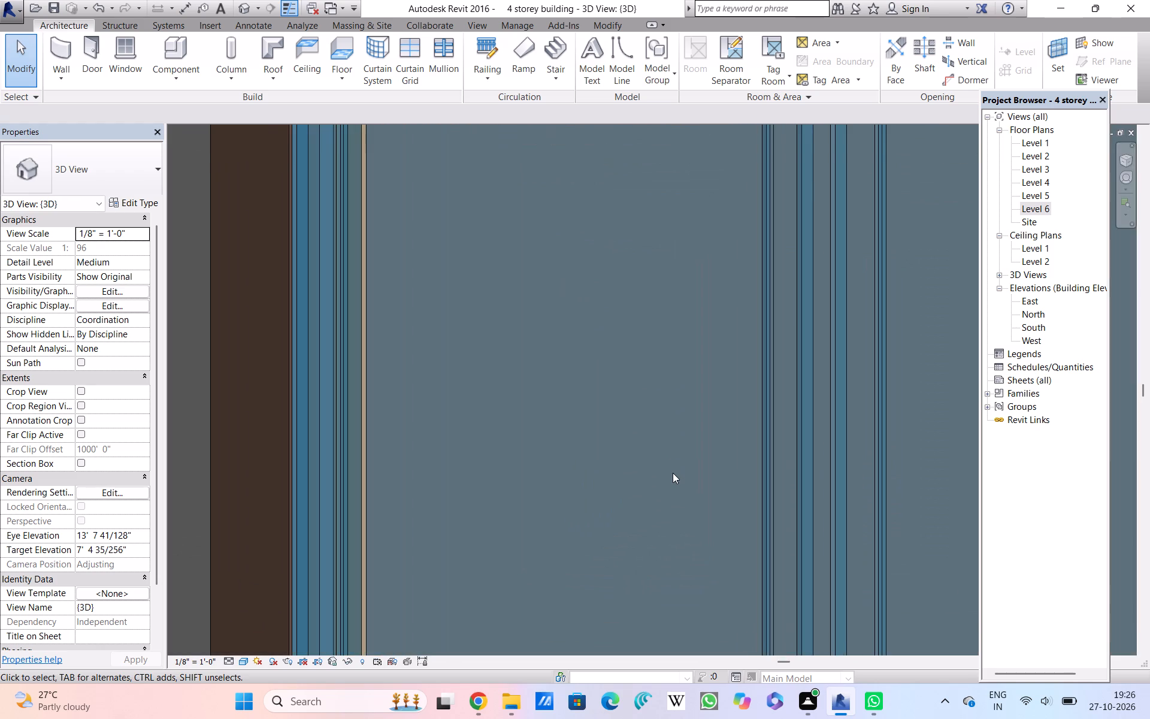
scroll(673, 473, "down", 13)
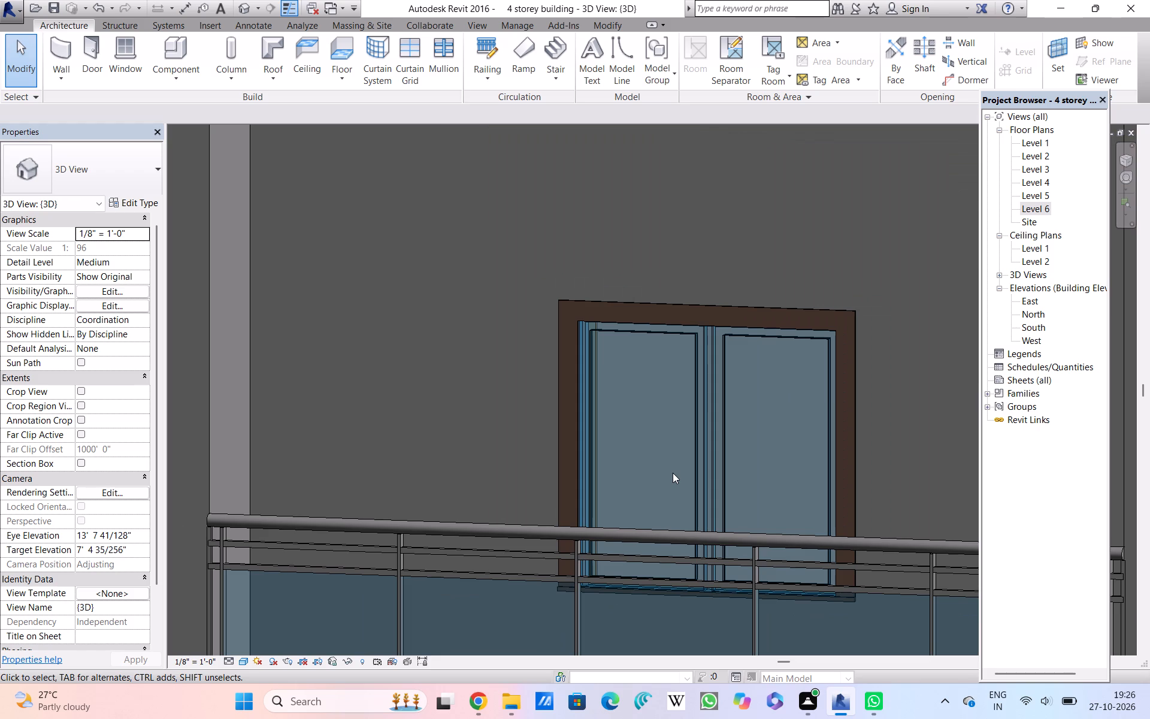
scroll(673, 473, "down", 5)
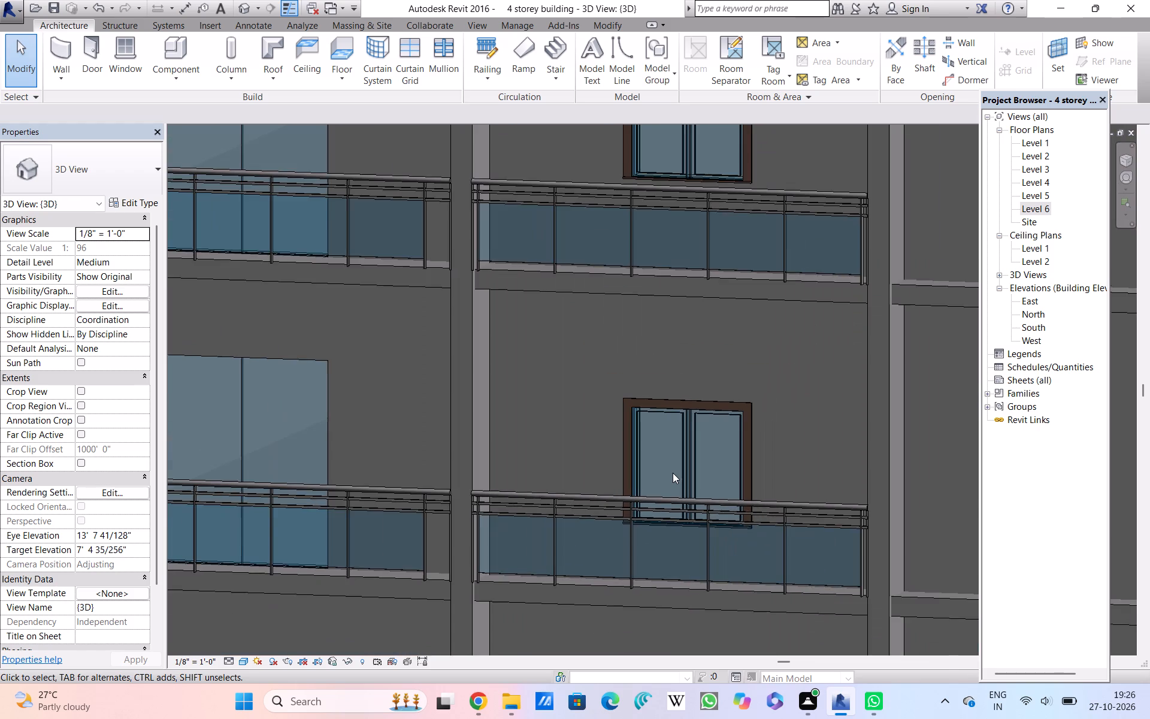
scroll(673, 473, "up", 4)
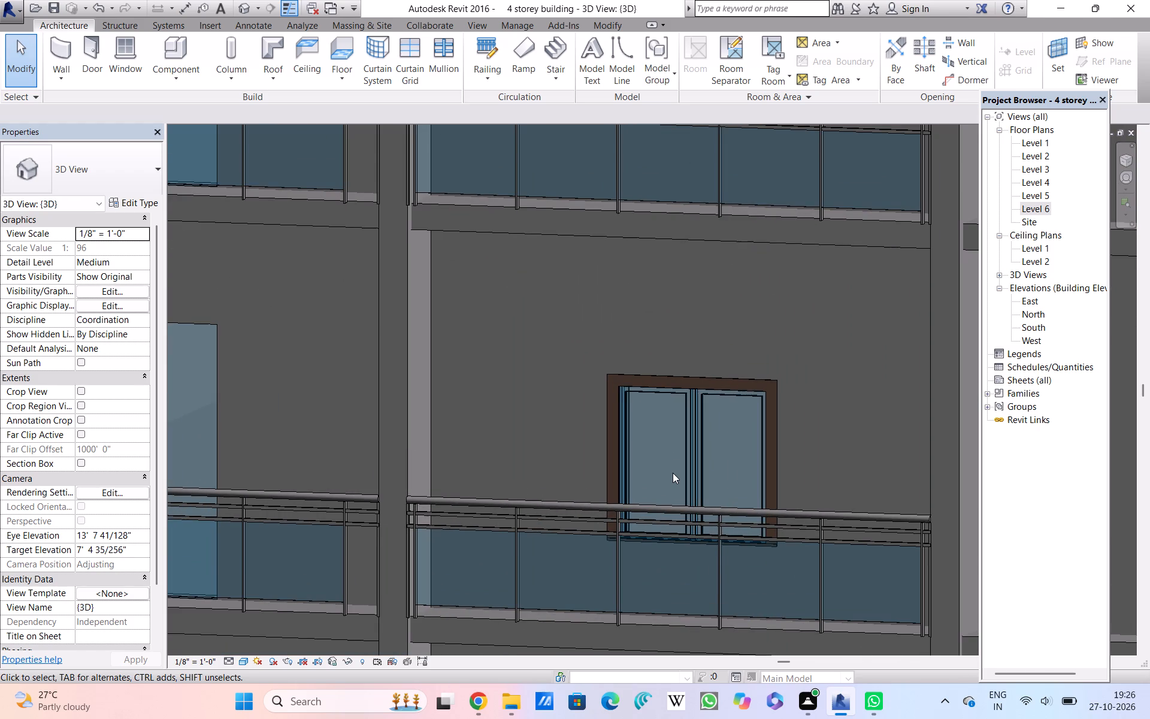
scroll(673, 473, "up", 1)
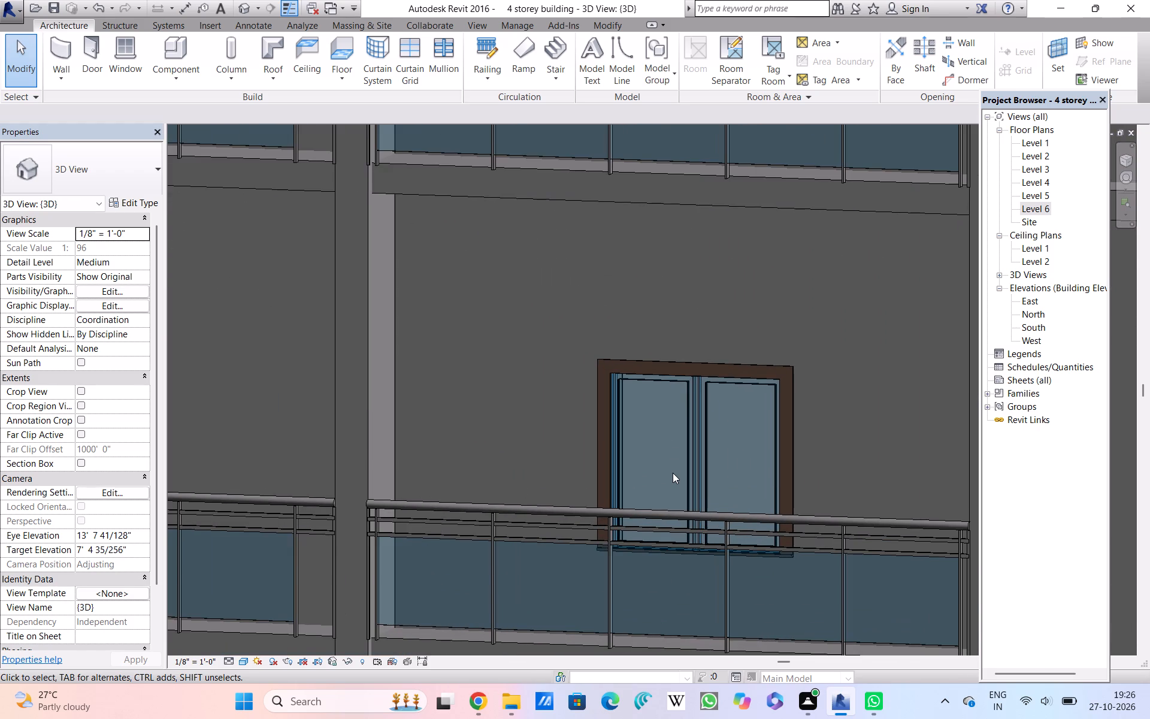
scroll(673, 473, "up", 10)
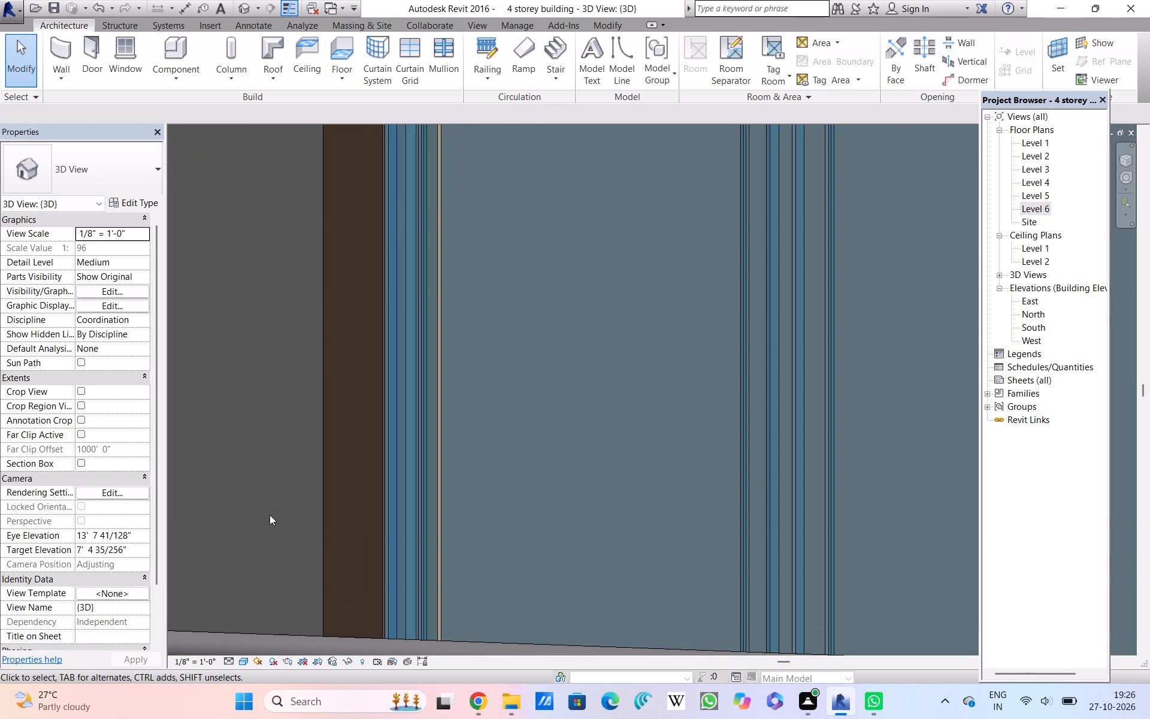
double_click(268, 514)
scroll(268, 514, "down", 8)
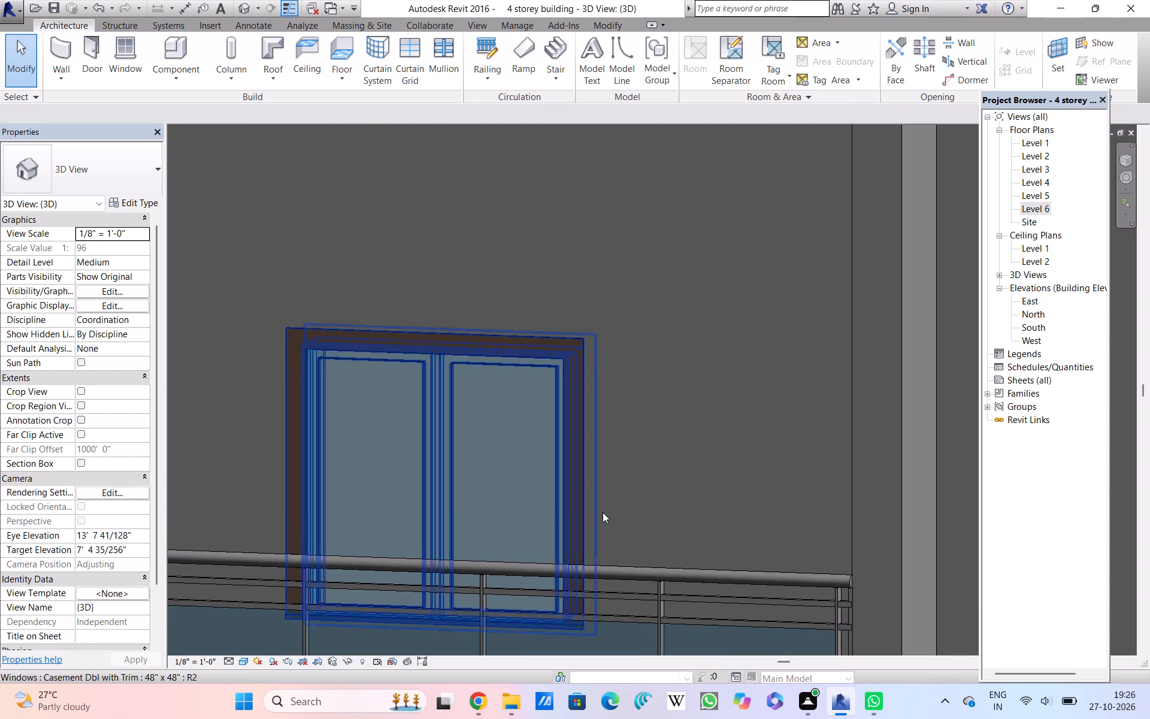
Compare the window bay with the adjacent double-door bay and their balcony railings across the storeys.
double_click(665, 503)
scroll(665, 503, "down", 9)
middle_click_drag(673, 484, 815, 494)
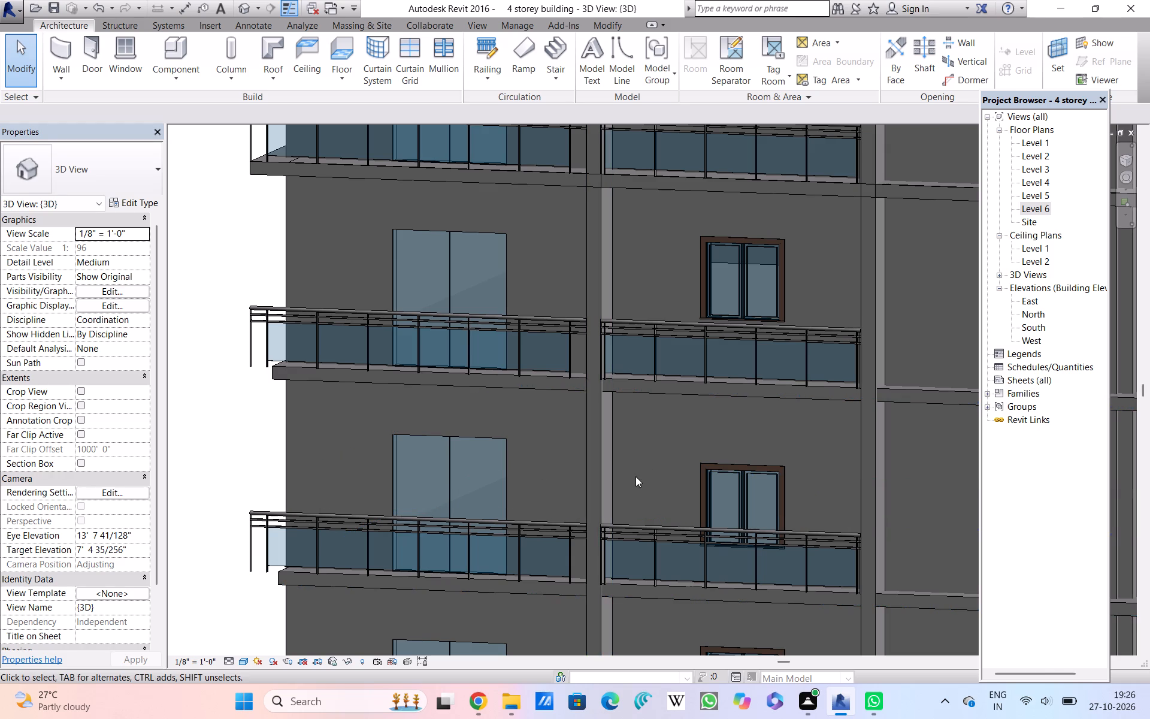
scroll(656, 479, "up", 5)
scroll(656, 479, "down", 4)
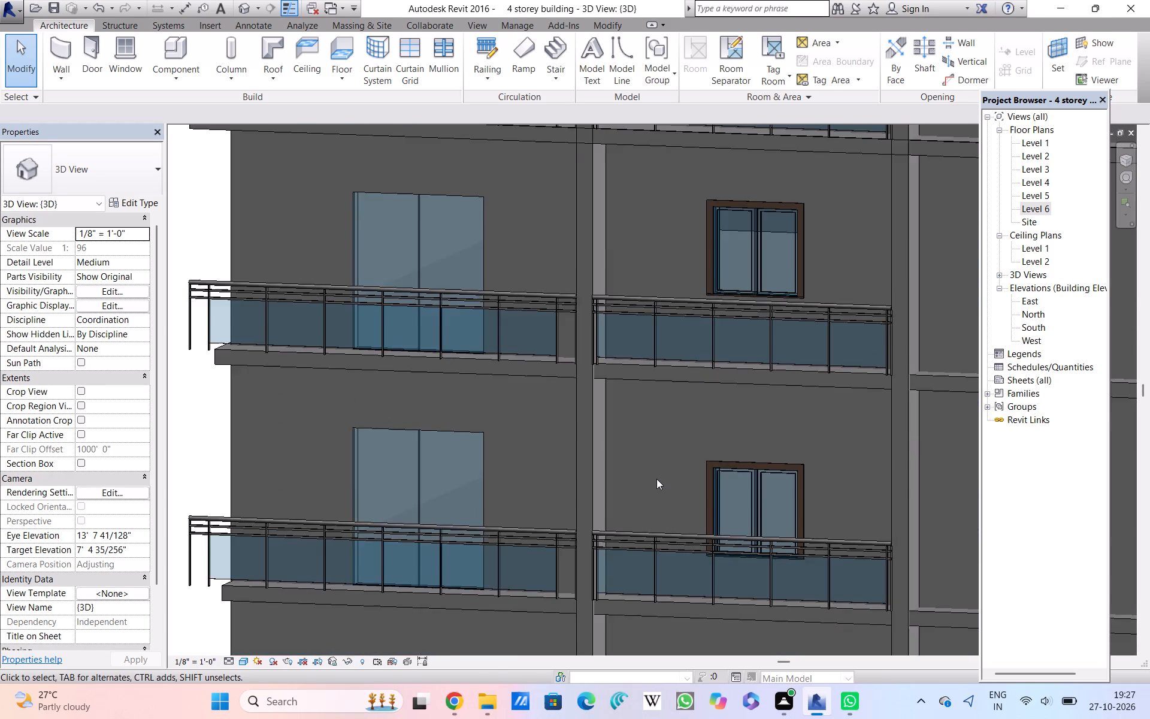
scroll(656, 479, "down", 6)
scroll(656, 479, "up", 4)
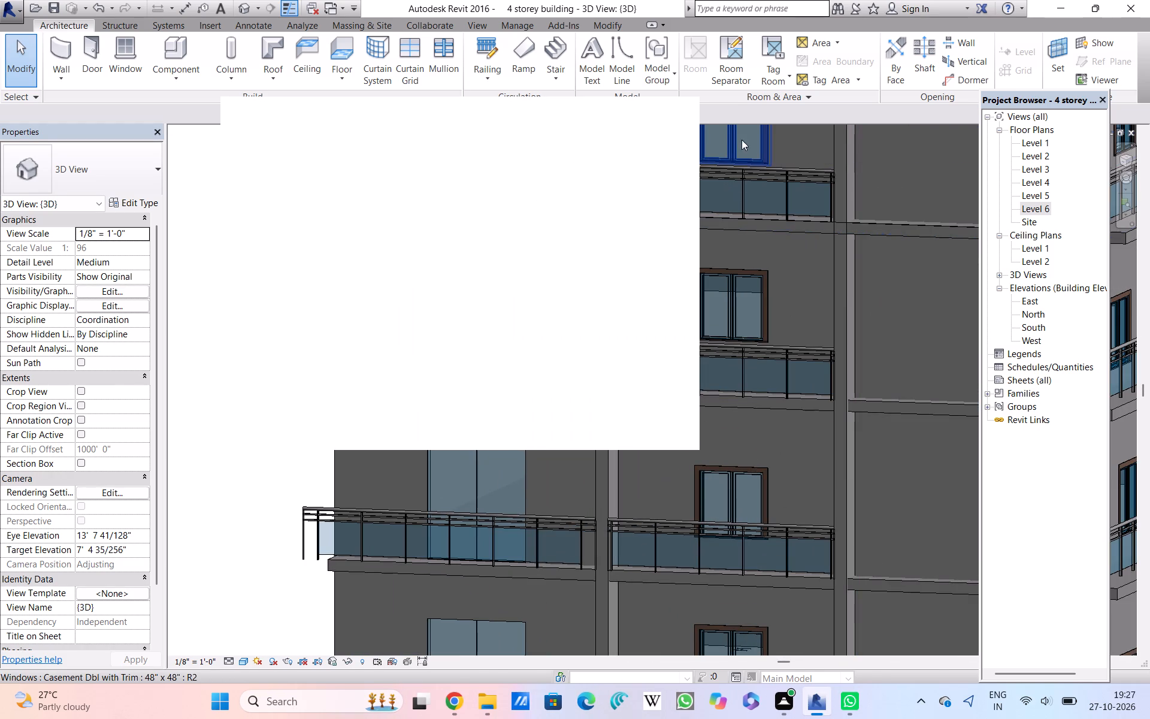
Dismiss the blank pop-up window covering the facade in the 3D view.
left_click(674, 117)
left_click(671, 117)
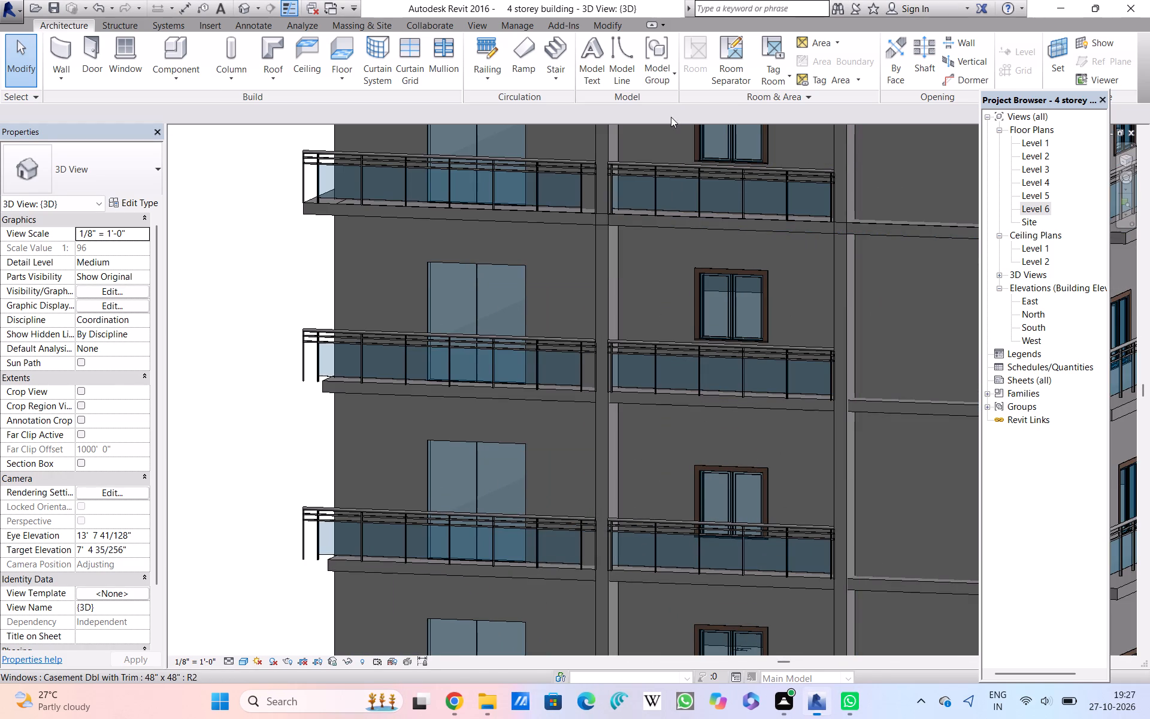
Inspect the double casement window's head trim and its lower edge against the balcony railing in front of it.
scroll(731, 455, "up", 5)
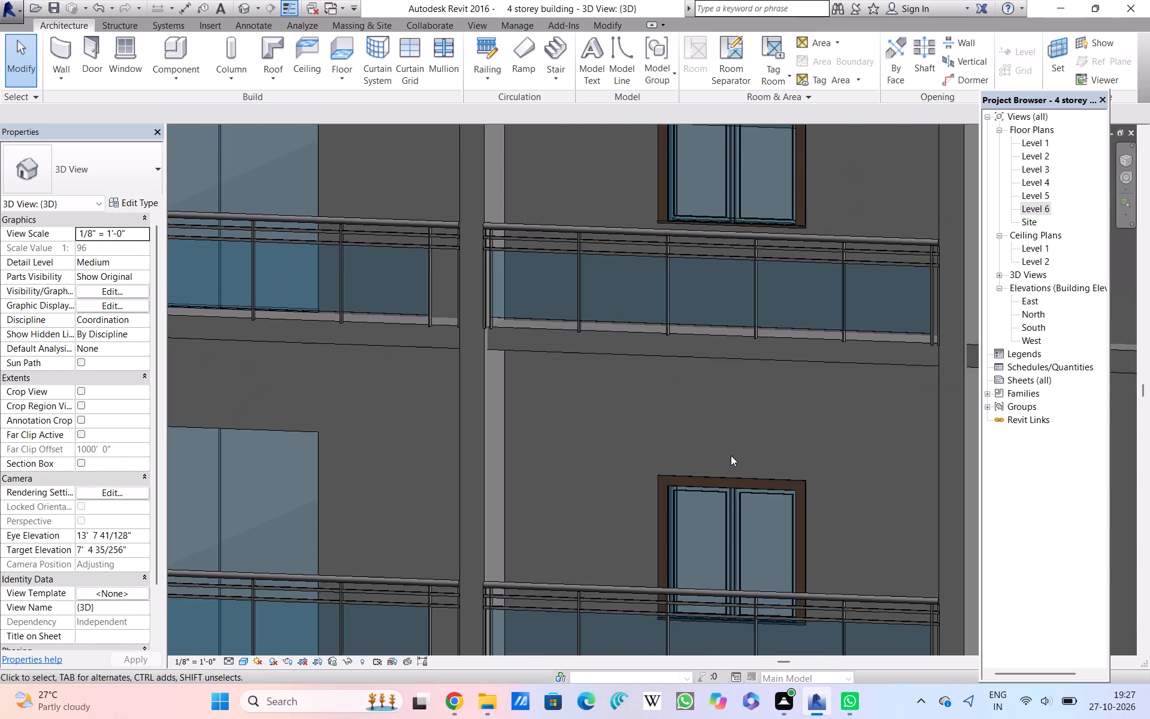
scroll(731, 455, "up", 4)
middle_click_drag(741, 351, 749, 253)
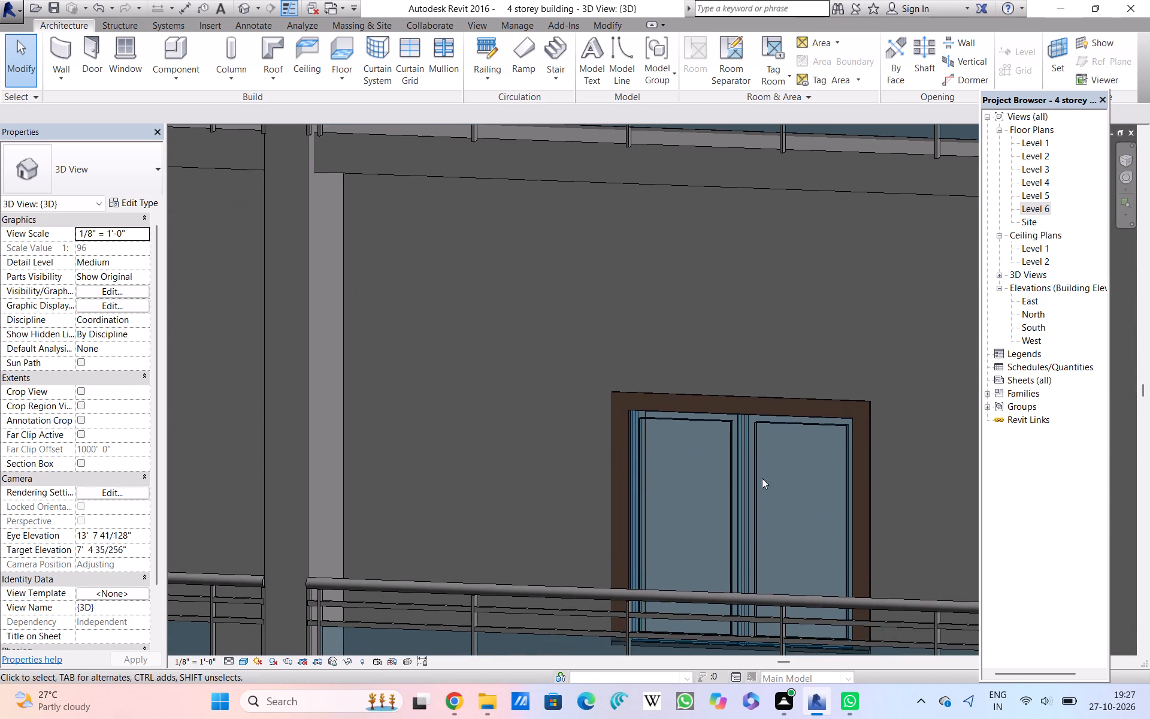
scroll(710, 465, "up", 1)
scroll(689, 336, "up", 3)
scroll(691, 334, "down", 2)
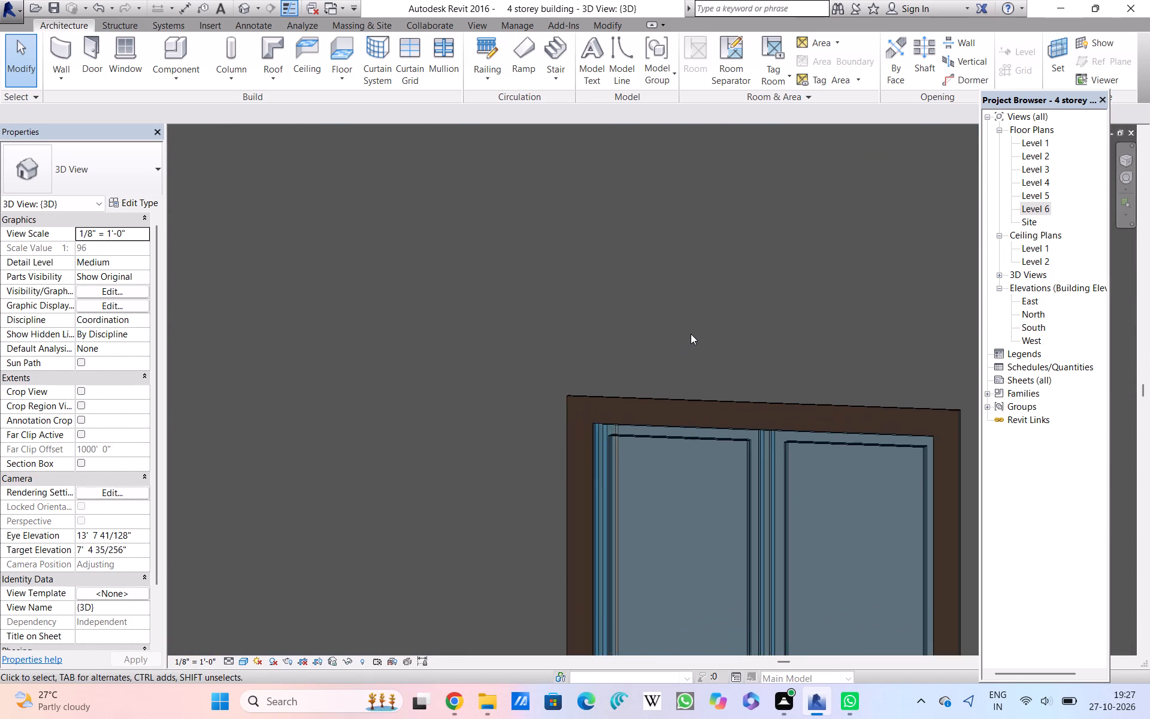
scroll(691, 334, "down", 6)
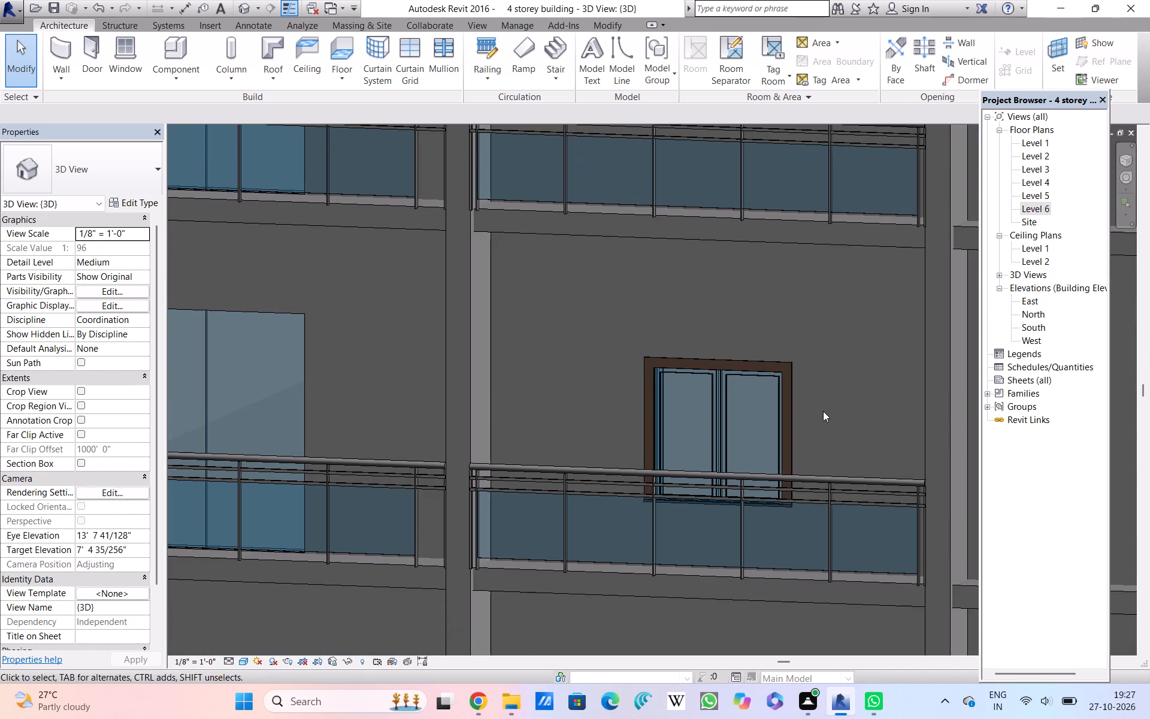
scroll(823, 411, "up", 4)
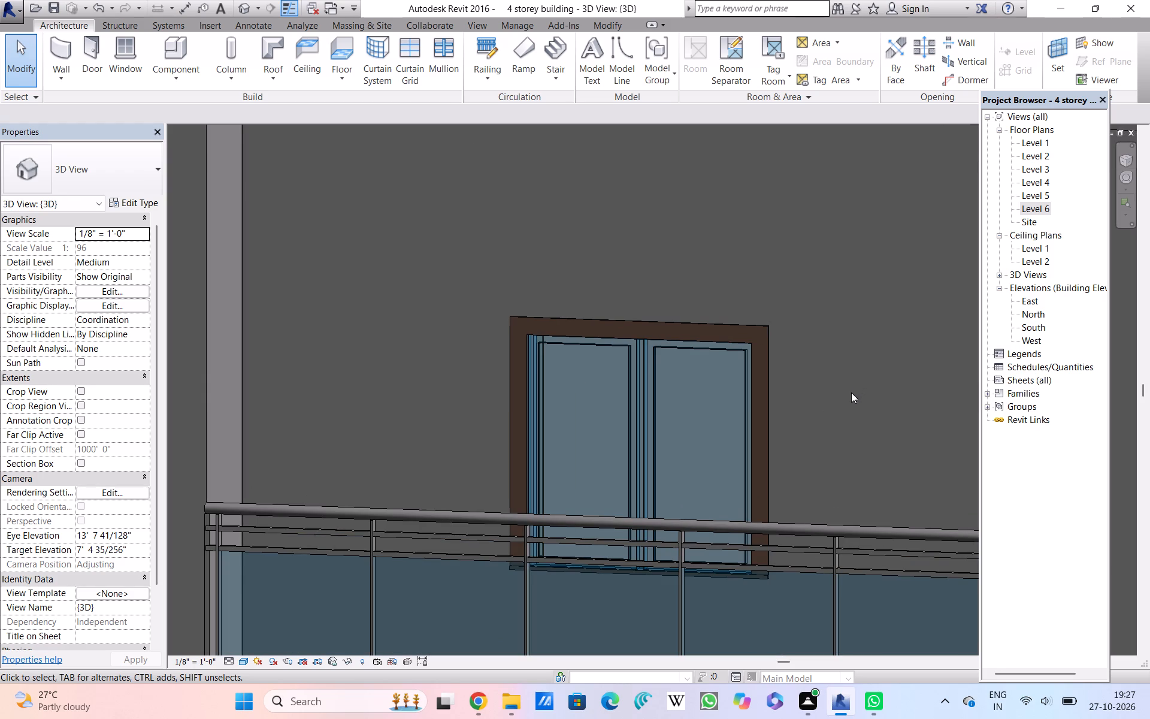
scroll(851, 394, "up", 4)
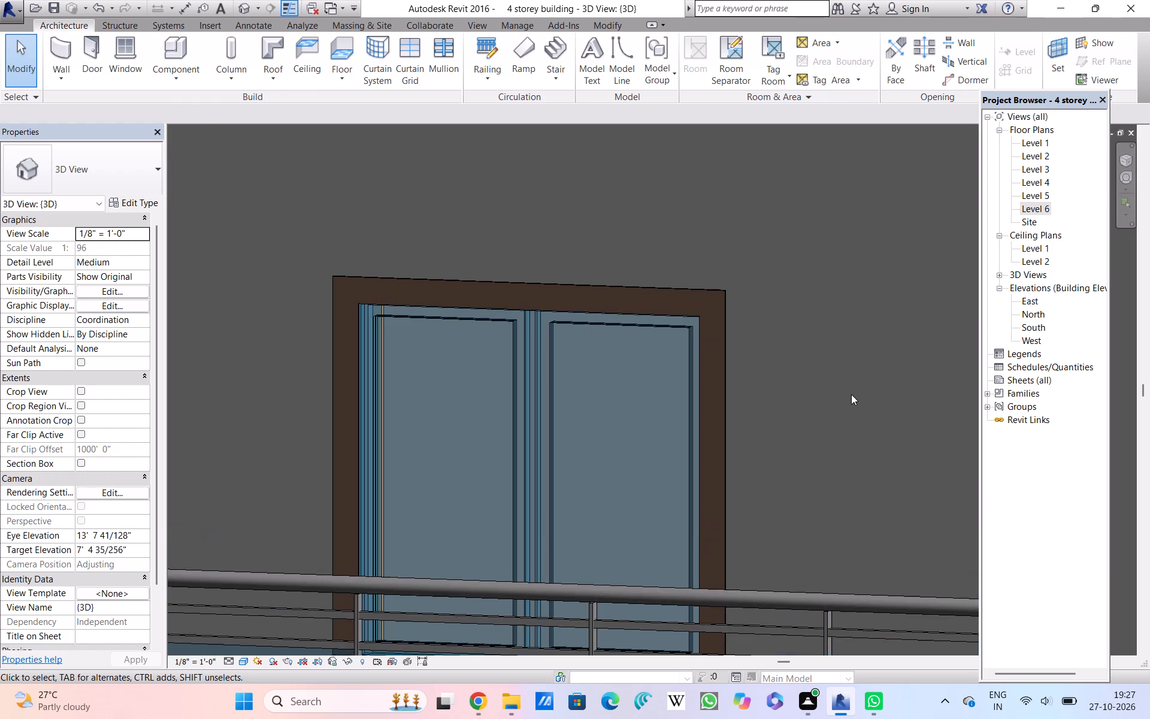
Review the balcony ends, double doors and windows on all storeys, out to the whole building with its roof and ground-level columns.
scroll(851, 394, "down", 13)
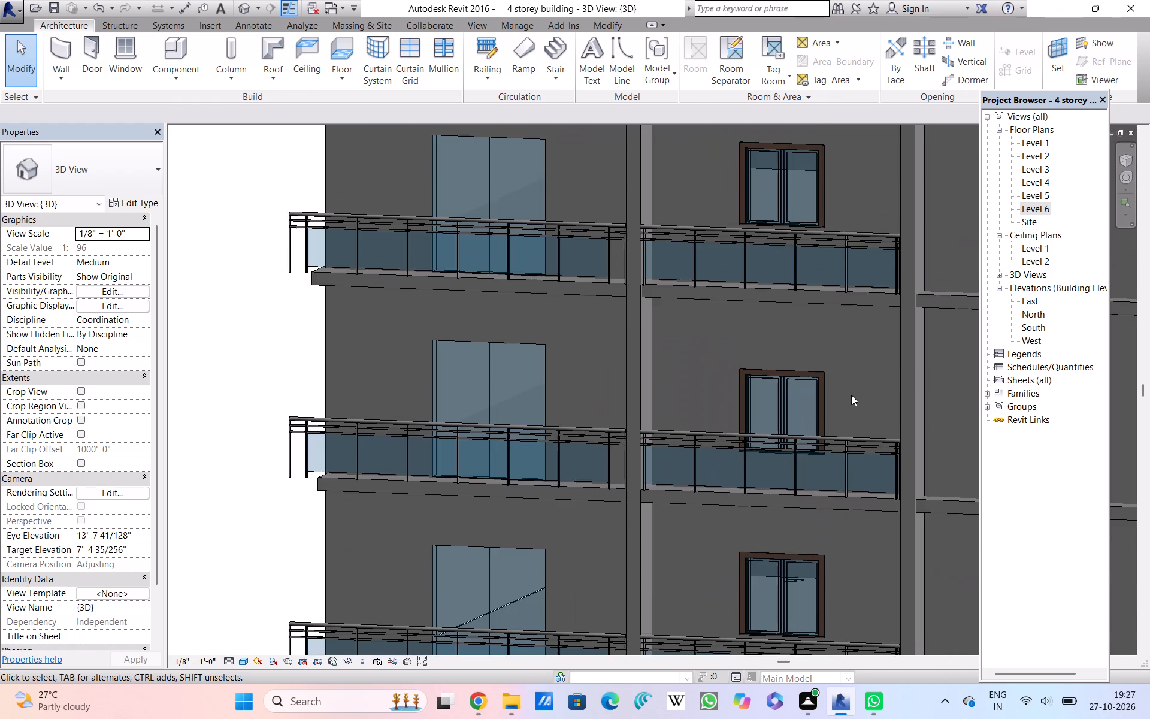
scroll(851, 395, "down", 3)
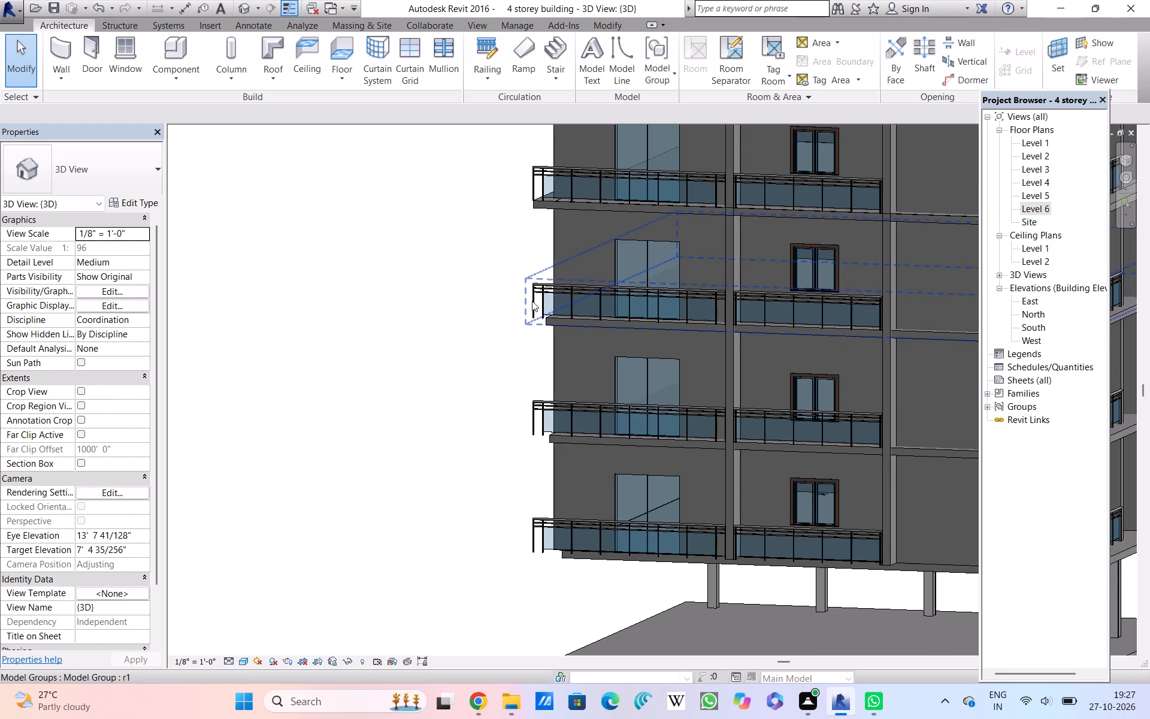
scroll(535, 349, "up", 4)
scroll(535, 349, "down", 4)
scroll(535, 352, "up", 2)
scroll(488, 325, "up", 1)
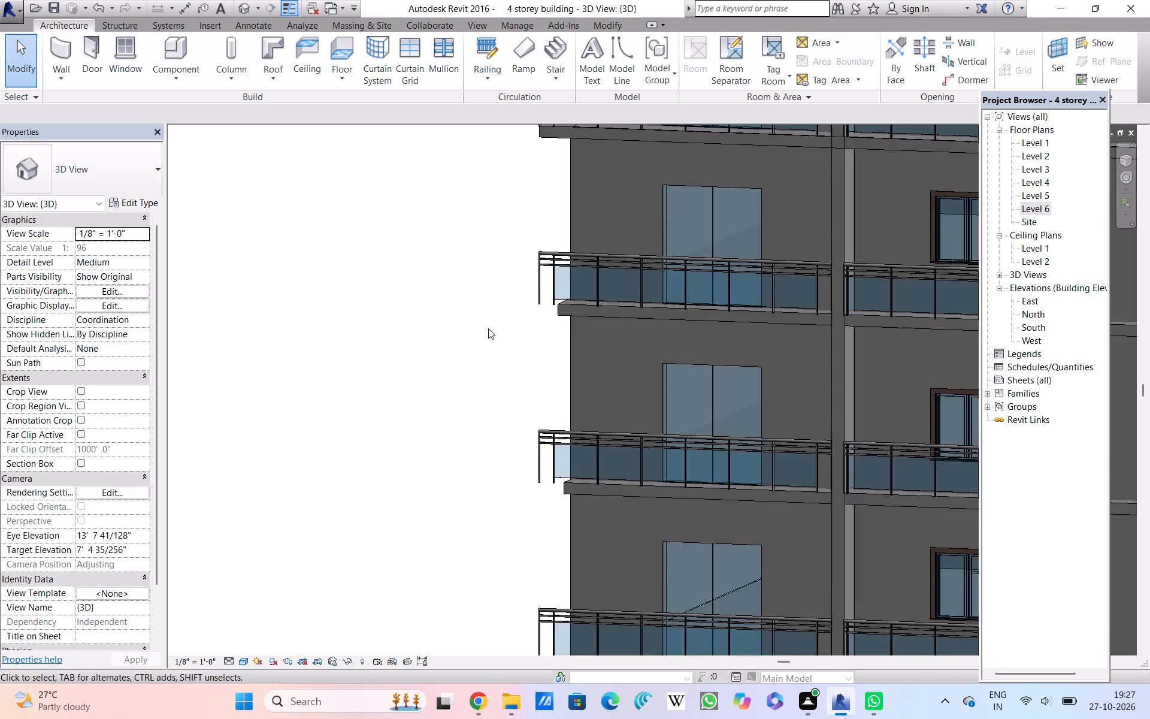
scroll(488, 337, "down", 3)
scroll(488, 337, "up", 3)
scroll(488, 337, "down", 8)
scroll(488, 337, "up", 1)
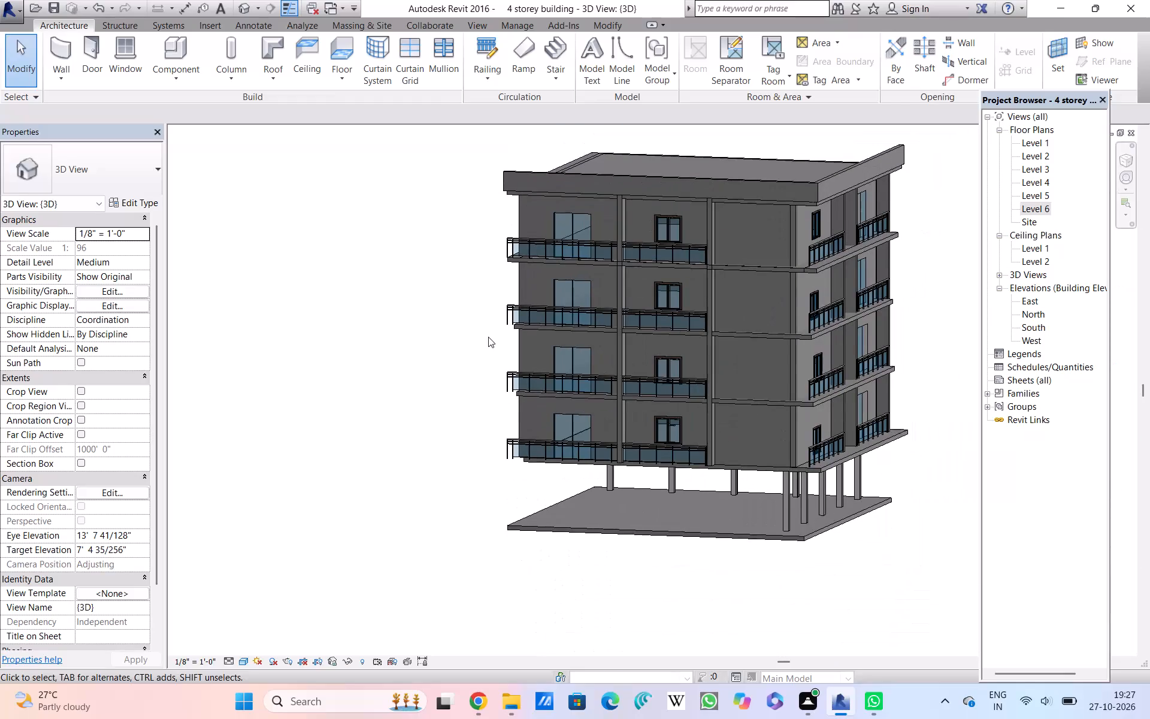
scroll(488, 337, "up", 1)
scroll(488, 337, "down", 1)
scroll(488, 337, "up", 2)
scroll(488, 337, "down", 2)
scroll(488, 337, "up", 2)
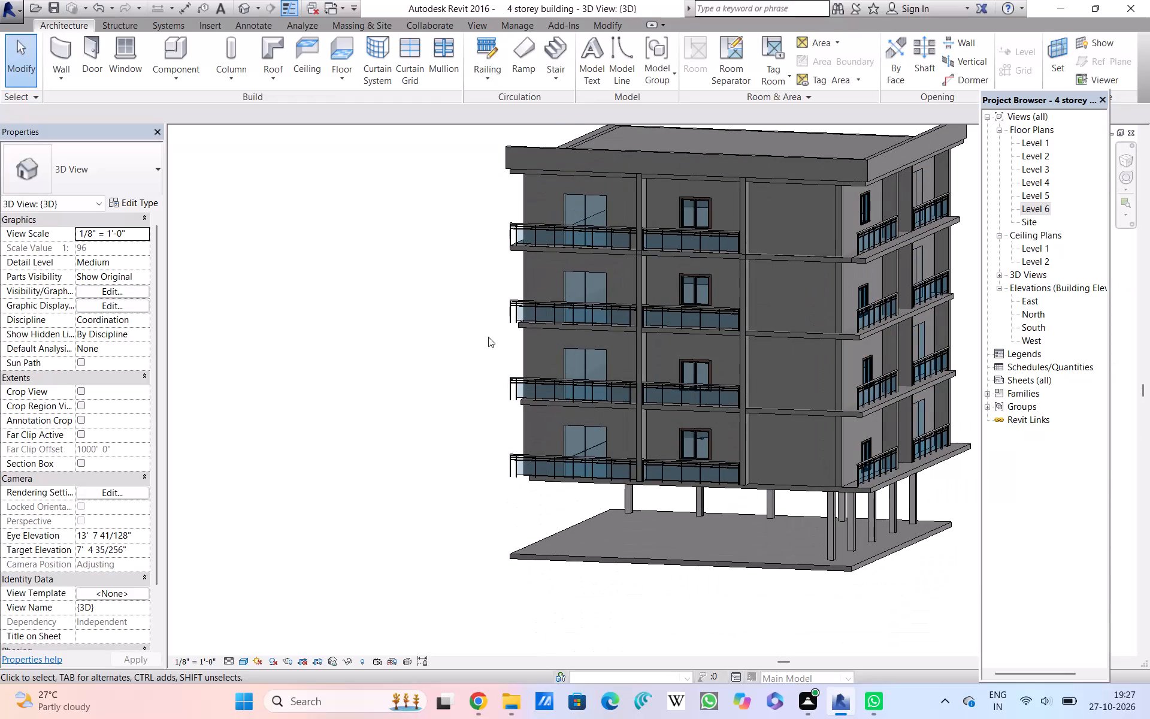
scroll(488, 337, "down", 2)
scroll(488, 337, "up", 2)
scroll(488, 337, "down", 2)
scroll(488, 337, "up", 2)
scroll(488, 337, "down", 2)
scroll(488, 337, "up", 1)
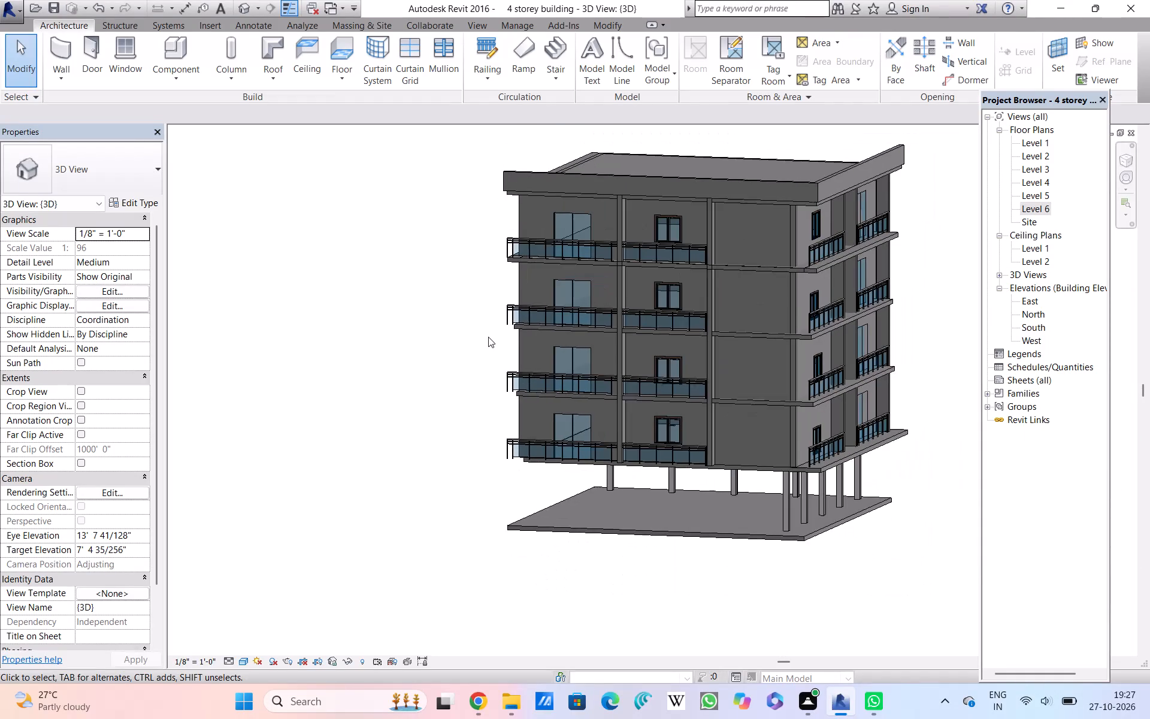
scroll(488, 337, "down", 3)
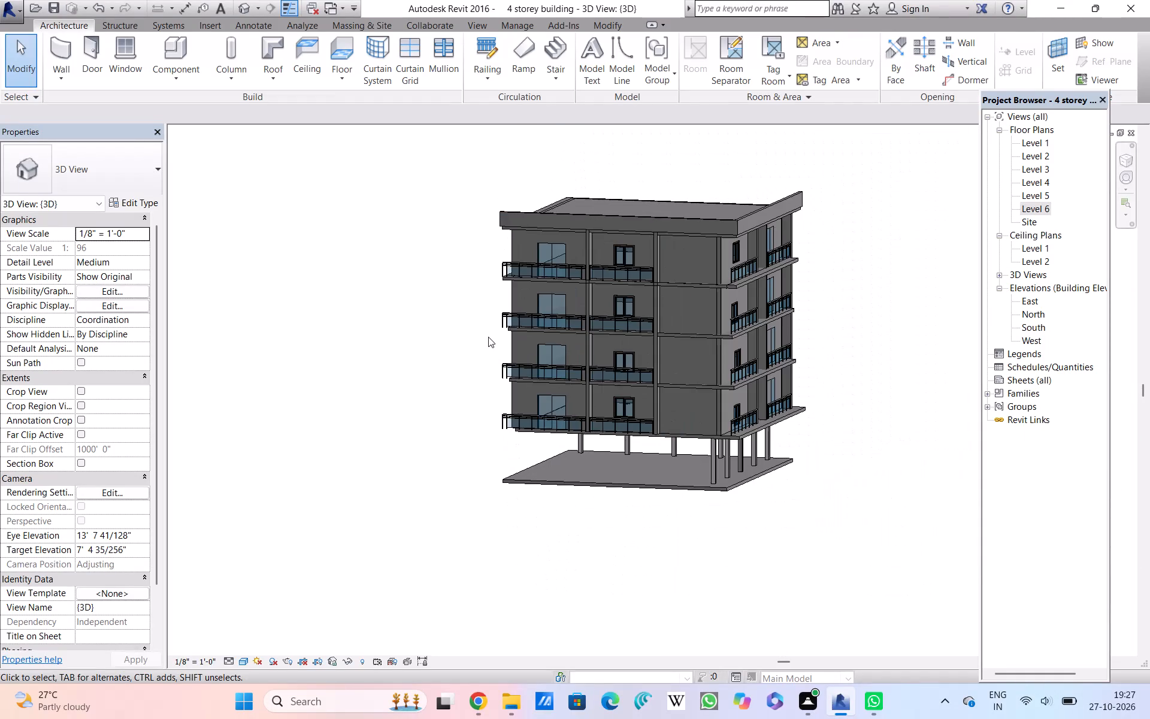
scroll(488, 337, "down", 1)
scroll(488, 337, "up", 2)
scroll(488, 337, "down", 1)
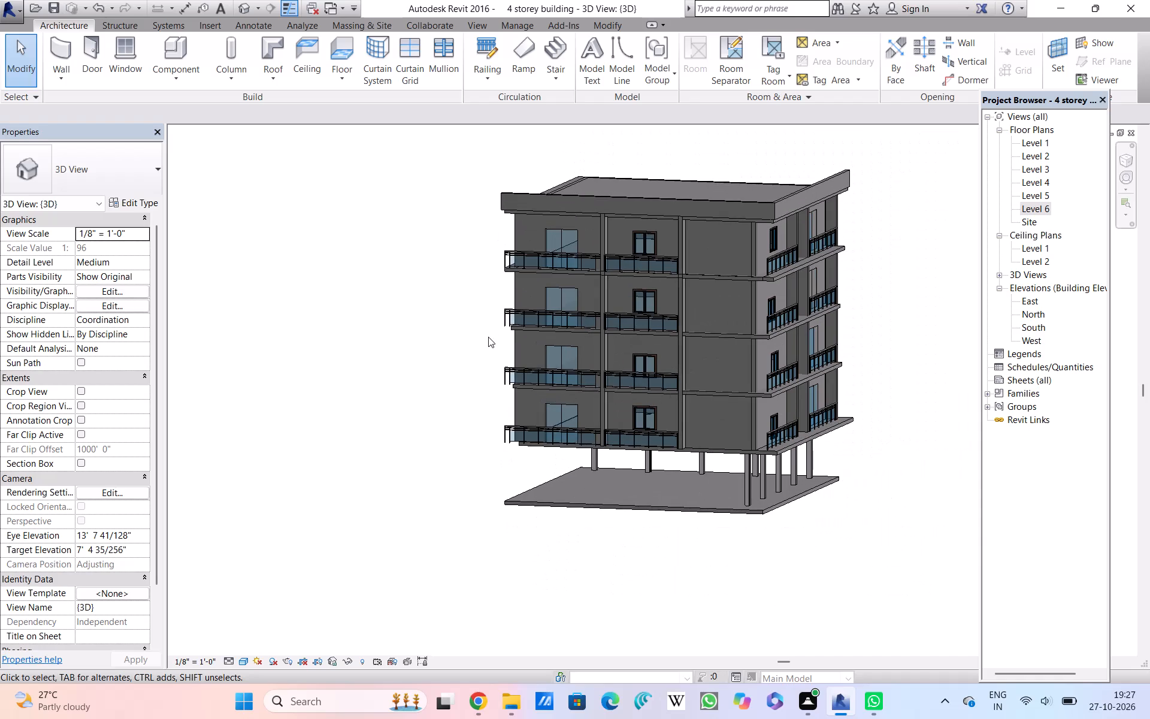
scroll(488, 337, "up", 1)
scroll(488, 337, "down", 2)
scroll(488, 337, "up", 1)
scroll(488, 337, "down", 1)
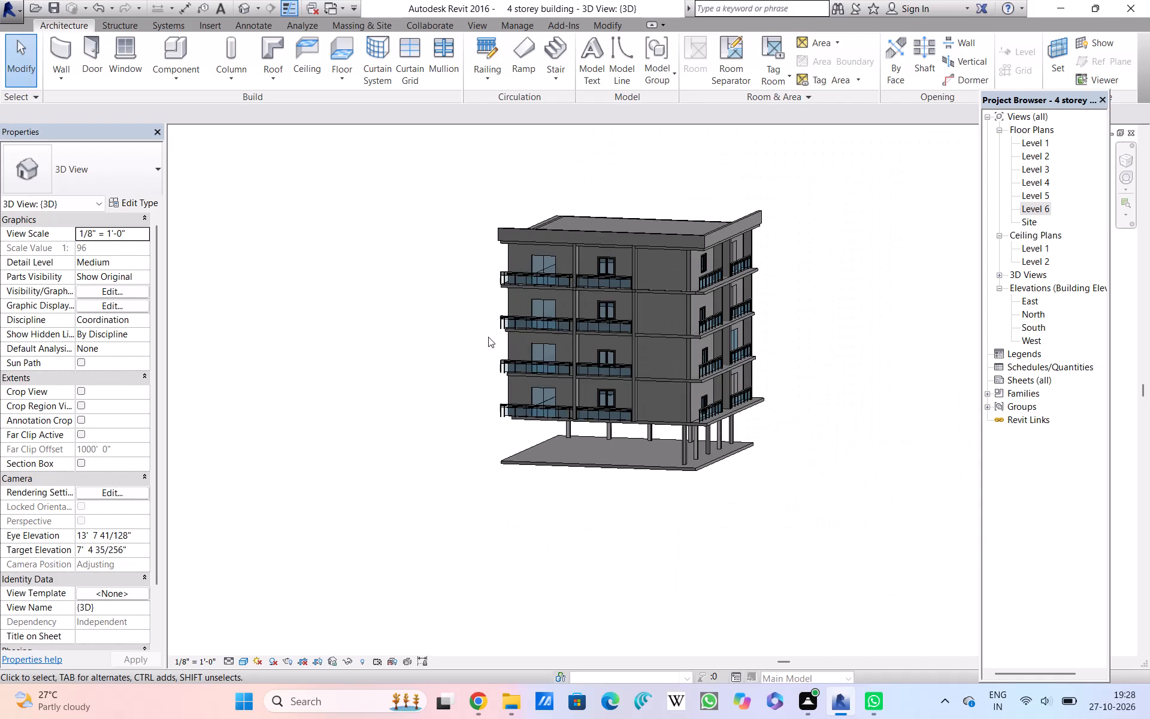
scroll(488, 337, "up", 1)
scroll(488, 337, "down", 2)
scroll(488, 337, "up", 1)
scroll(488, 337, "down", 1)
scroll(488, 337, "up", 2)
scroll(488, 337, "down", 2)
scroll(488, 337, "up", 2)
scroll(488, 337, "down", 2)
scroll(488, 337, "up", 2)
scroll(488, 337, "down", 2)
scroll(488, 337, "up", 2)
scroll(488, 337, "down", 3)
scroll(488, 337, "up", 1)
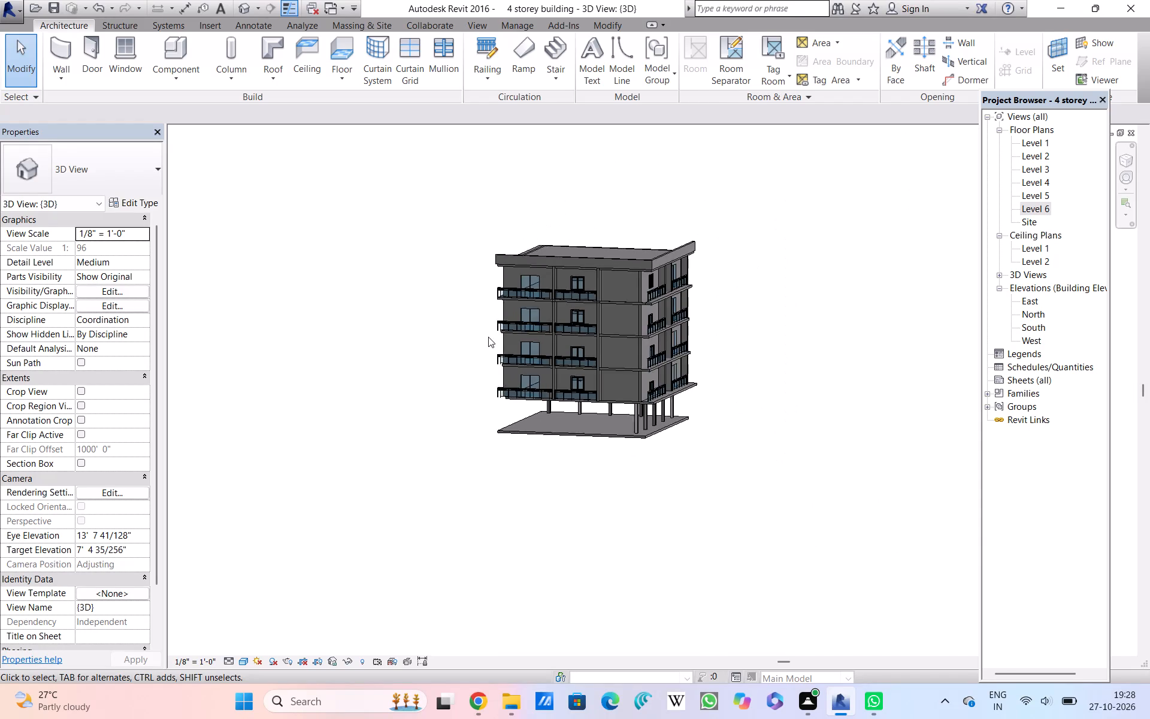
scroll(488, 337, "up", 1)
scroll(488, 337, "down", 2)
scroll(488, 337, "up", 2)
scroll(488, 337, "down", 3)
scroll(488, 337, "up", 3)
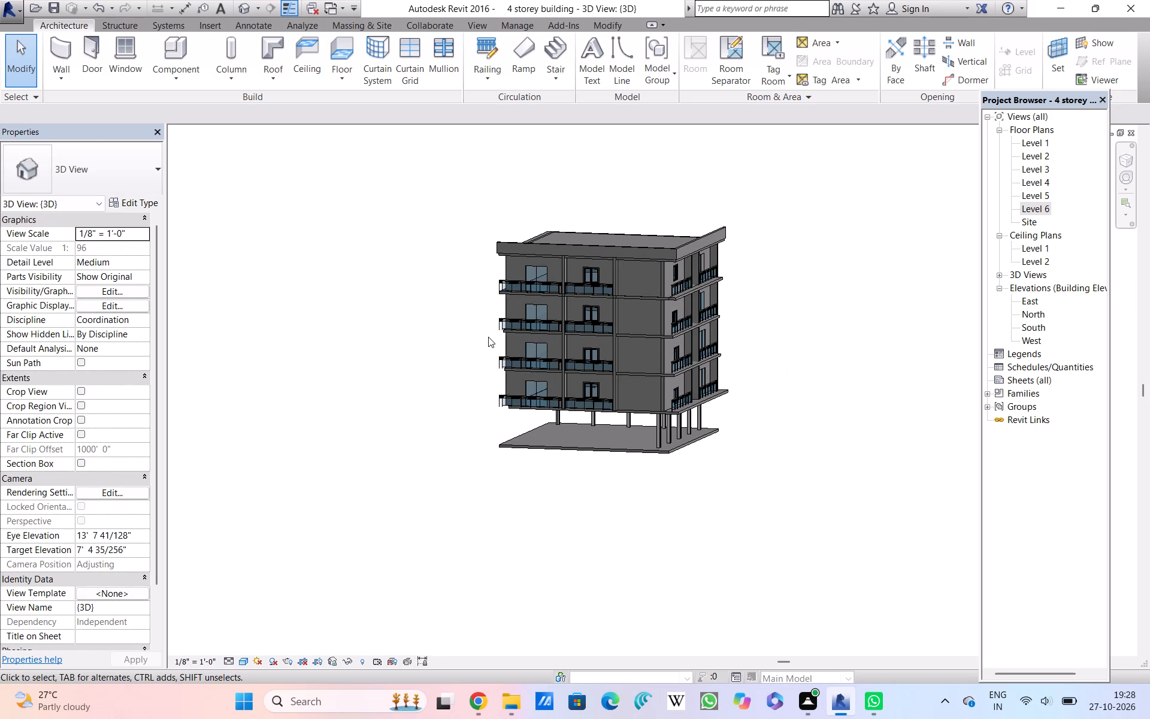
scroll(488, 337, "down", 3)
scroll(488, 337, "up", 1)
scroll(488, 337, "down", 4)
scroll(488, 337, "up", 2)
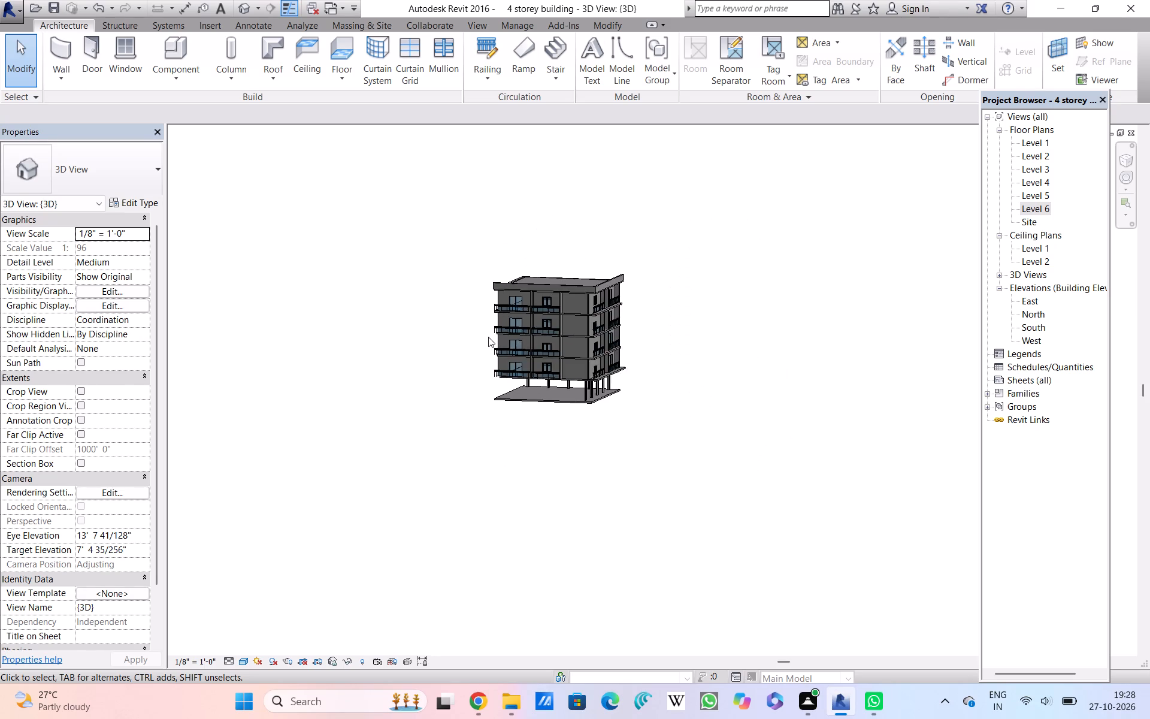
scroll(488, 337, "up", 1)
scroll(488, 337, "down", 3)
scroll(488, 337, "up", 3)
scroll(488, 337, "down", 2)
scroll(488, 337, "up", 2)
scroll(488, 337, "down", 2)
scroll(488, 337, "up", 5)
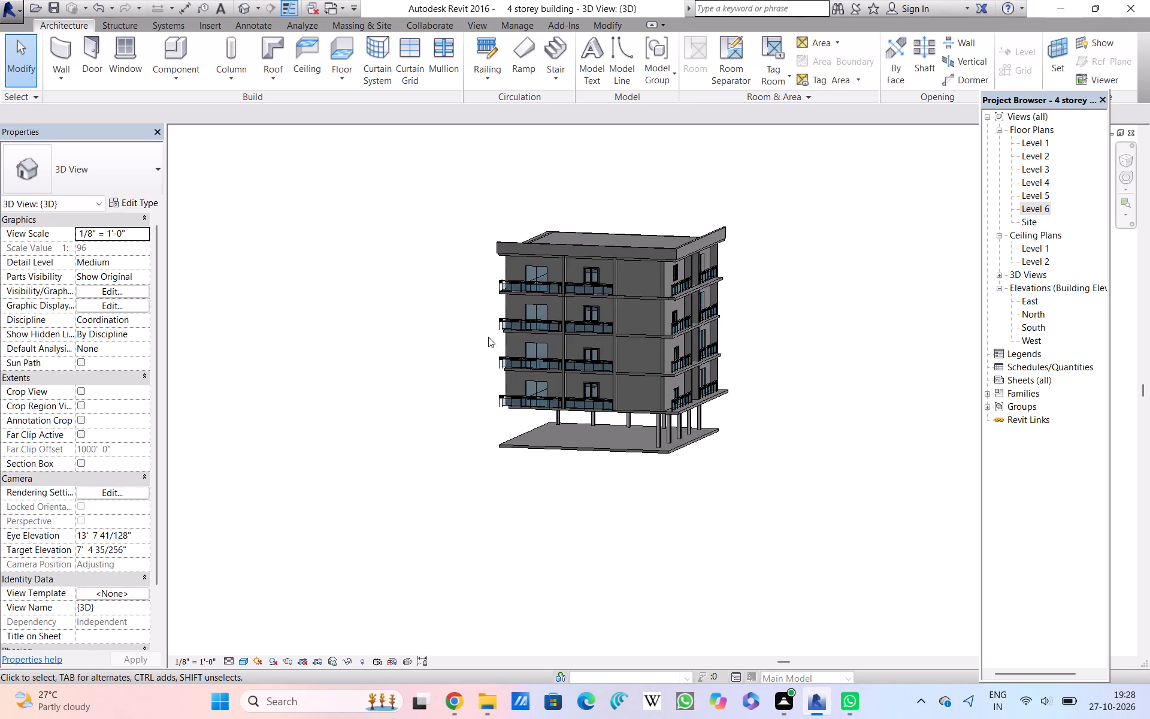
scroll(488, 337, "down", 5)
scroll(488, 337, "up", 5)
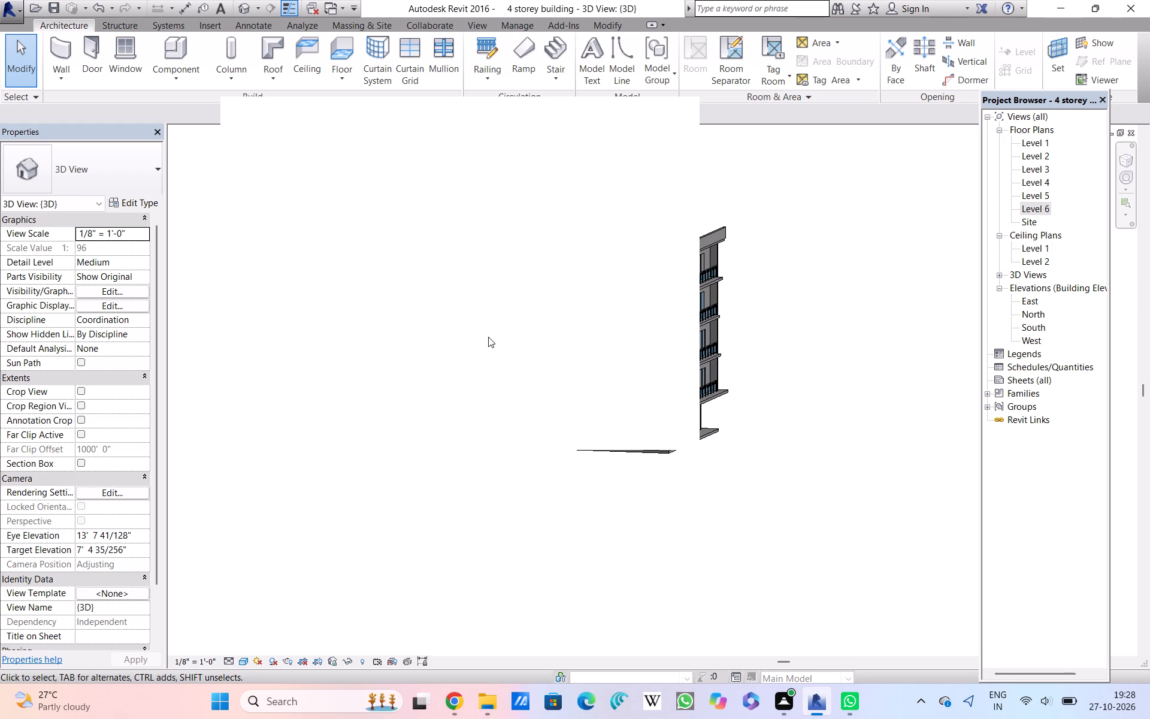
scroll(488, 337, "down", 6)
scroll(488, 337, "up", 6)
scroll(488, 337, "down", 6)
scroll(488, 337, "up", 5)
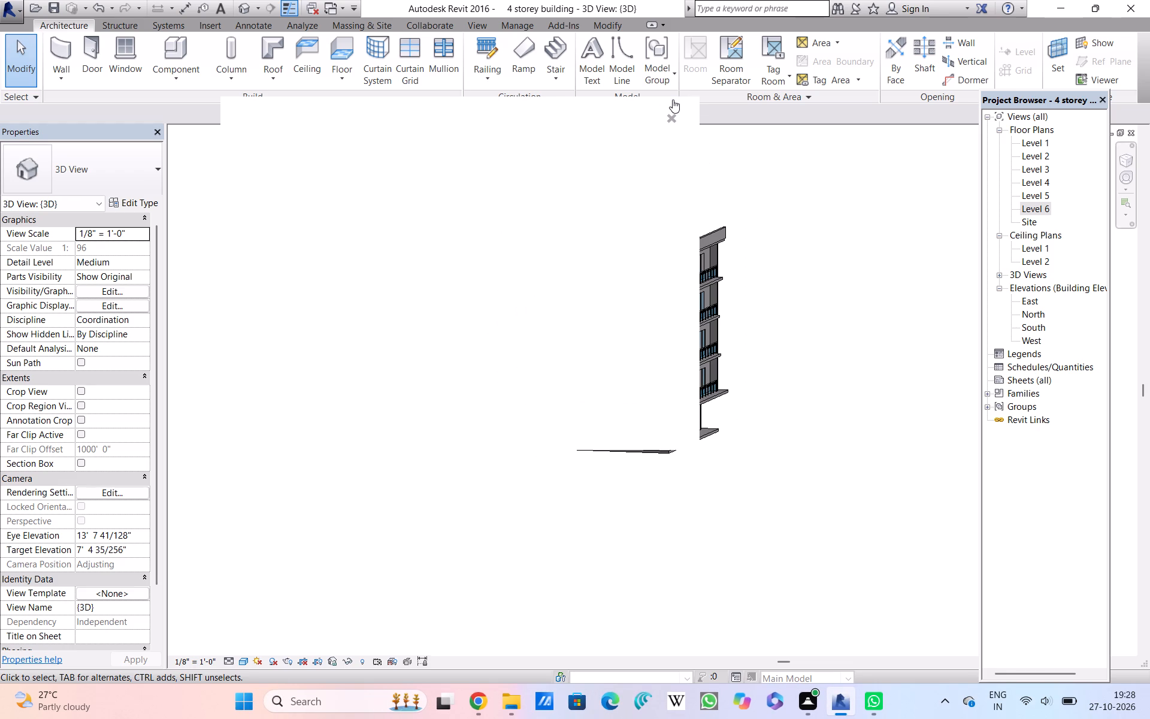
Dismiss the blank pop-up window covering the building in the 3D view.
left_click(668, 120)
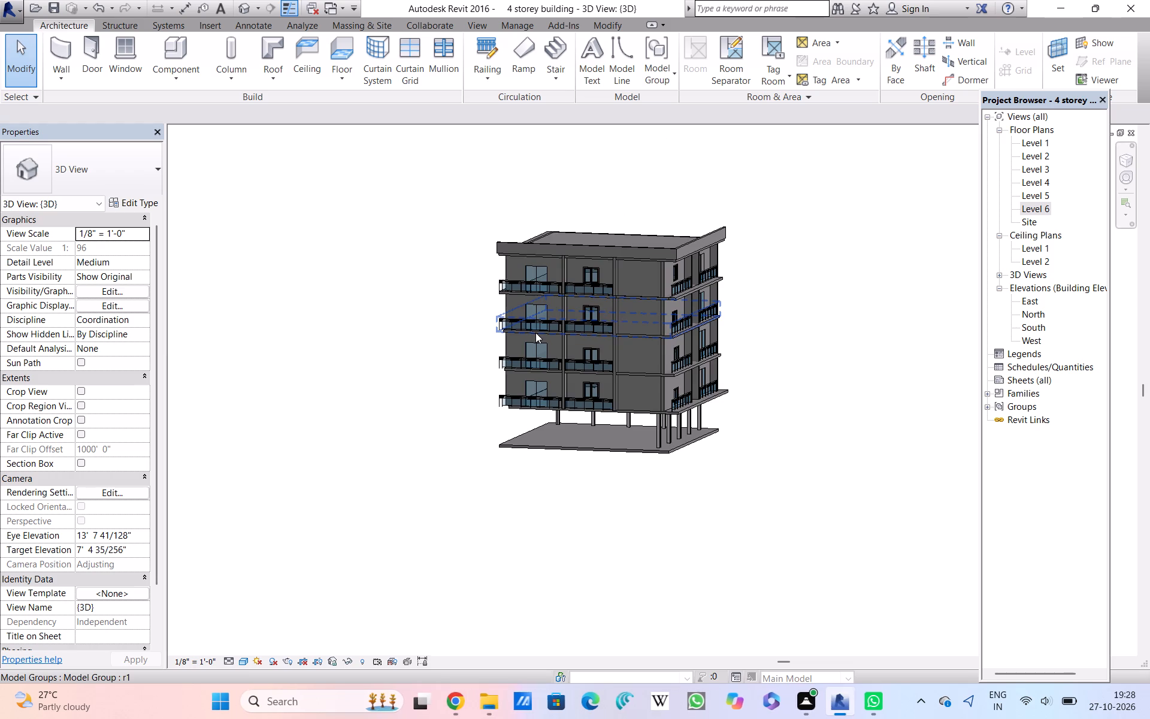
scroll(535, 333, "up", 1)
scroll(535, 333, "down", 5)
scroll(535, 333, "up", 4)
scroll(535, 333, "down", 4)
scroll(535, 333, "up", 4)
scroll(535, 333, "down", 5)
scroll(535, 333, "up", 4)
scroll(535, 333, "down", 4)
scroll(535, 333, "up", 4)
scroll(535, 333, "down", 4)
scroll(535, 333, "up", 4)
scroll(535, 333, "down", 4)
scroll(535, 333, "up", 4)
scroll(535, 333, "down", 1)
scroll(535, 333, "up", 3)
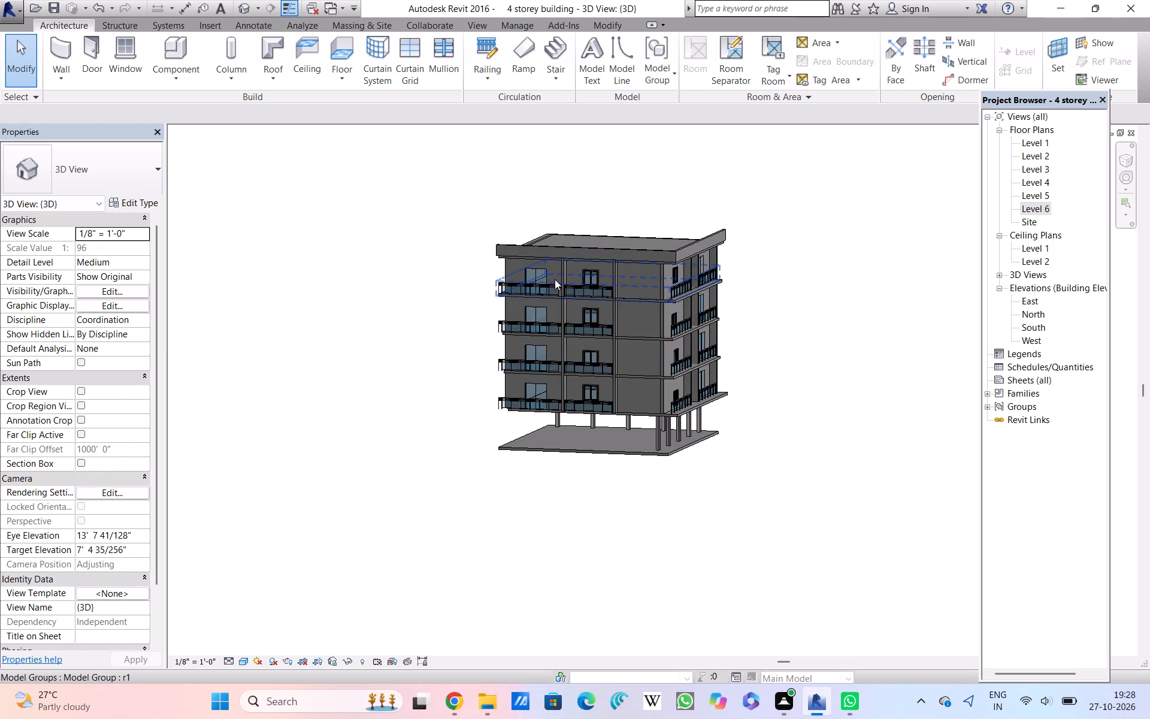
Examine the upper storeys' glazed doors, casement windows, balcony railings and slab edges up close and against the whole building.
scroll(555, 279, "up", 10)
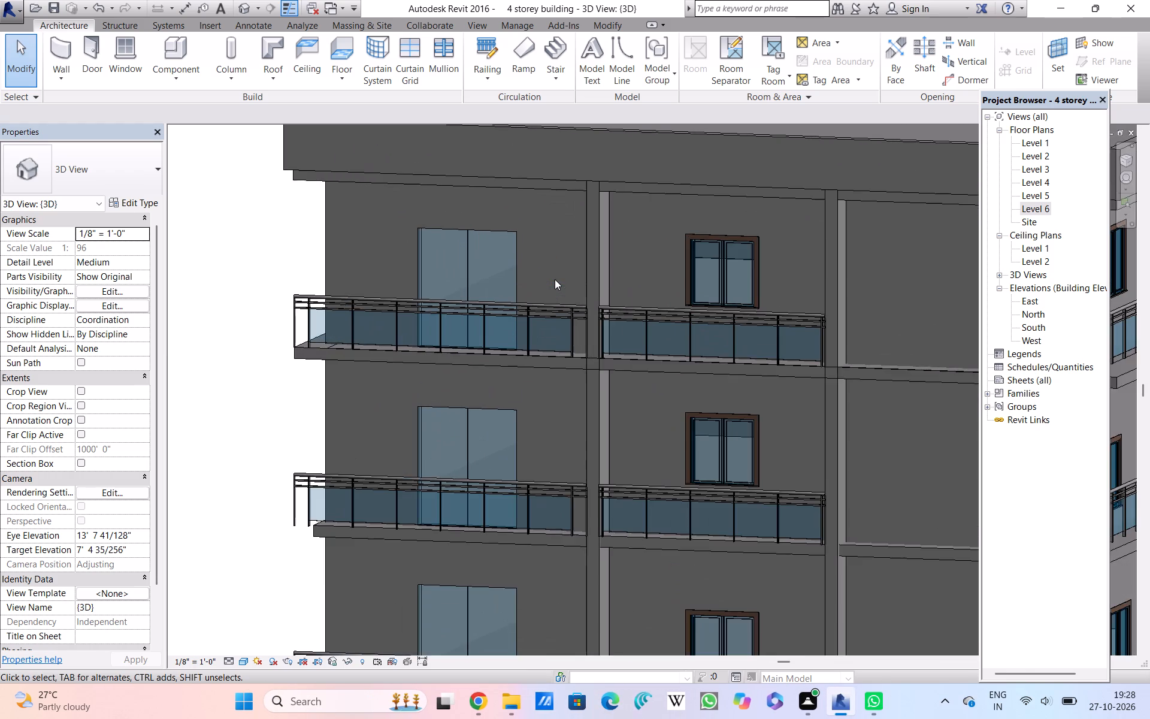
scroll(555, 279, "up", 8)
scroll(555, 279, "down", 9)
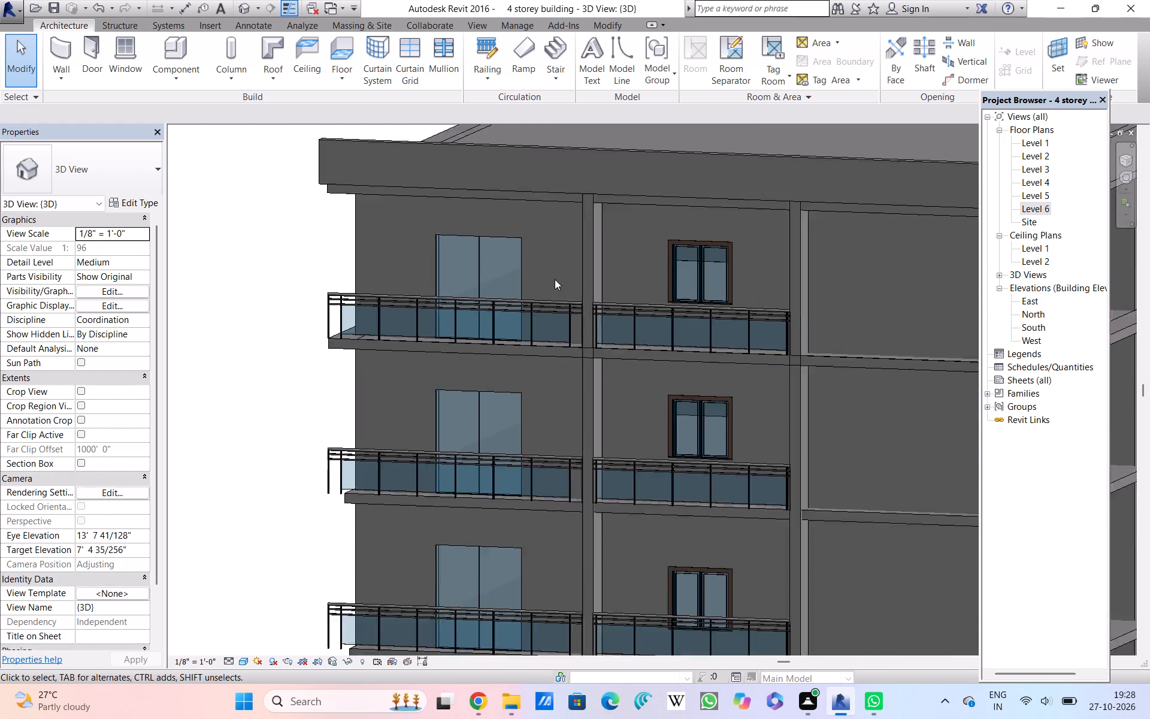
scroll(555, 279, "down", 8)
scroll(555, 279, "up", 2)
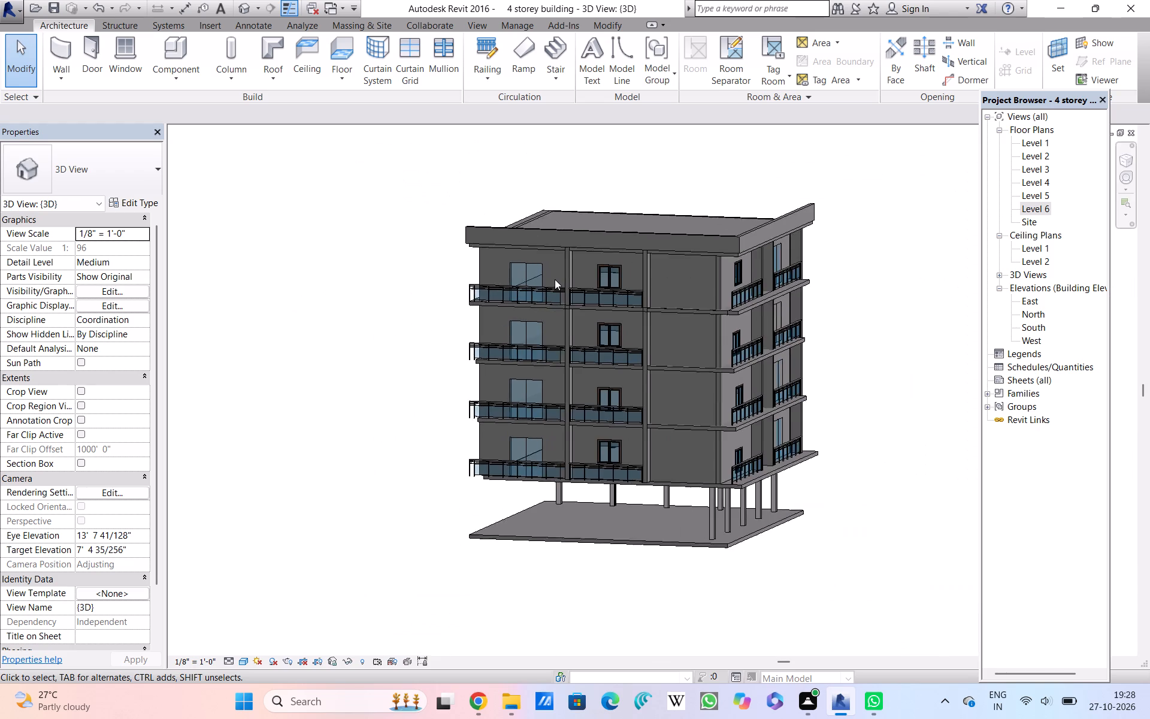
scroll(555, 279, "up", 4)
scroll(555, 279, "down", 6)
scroll(555, 279, "up", 11)
scroll(555, 279, "down", 6)
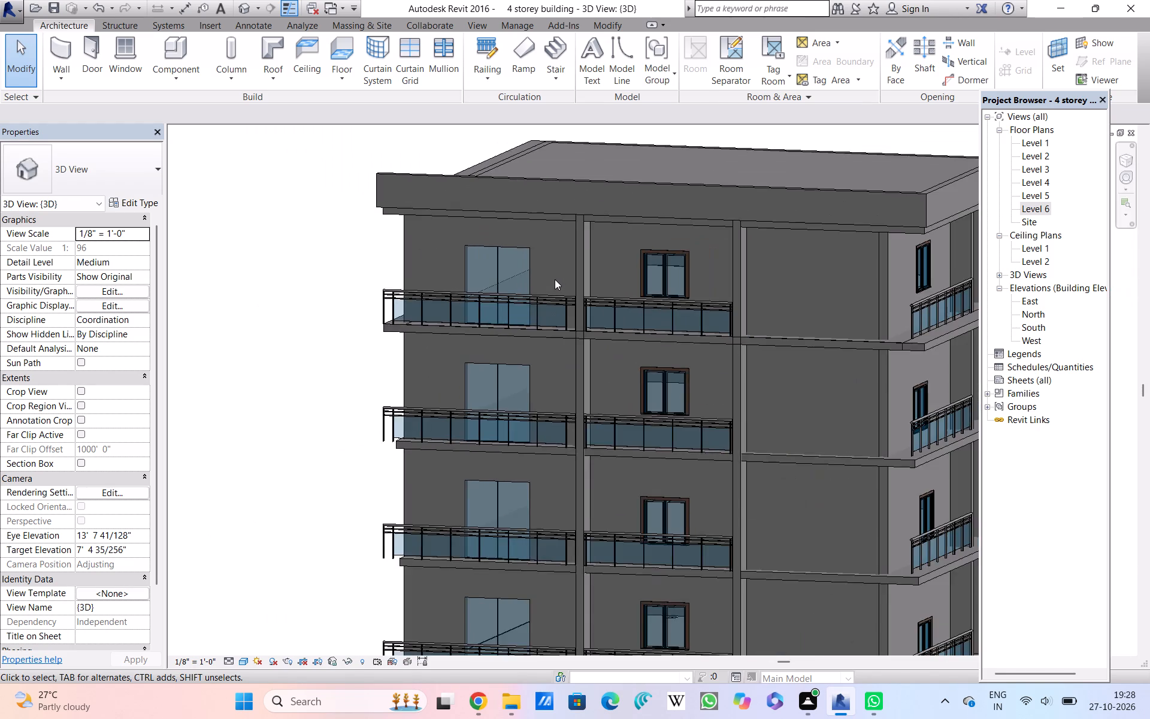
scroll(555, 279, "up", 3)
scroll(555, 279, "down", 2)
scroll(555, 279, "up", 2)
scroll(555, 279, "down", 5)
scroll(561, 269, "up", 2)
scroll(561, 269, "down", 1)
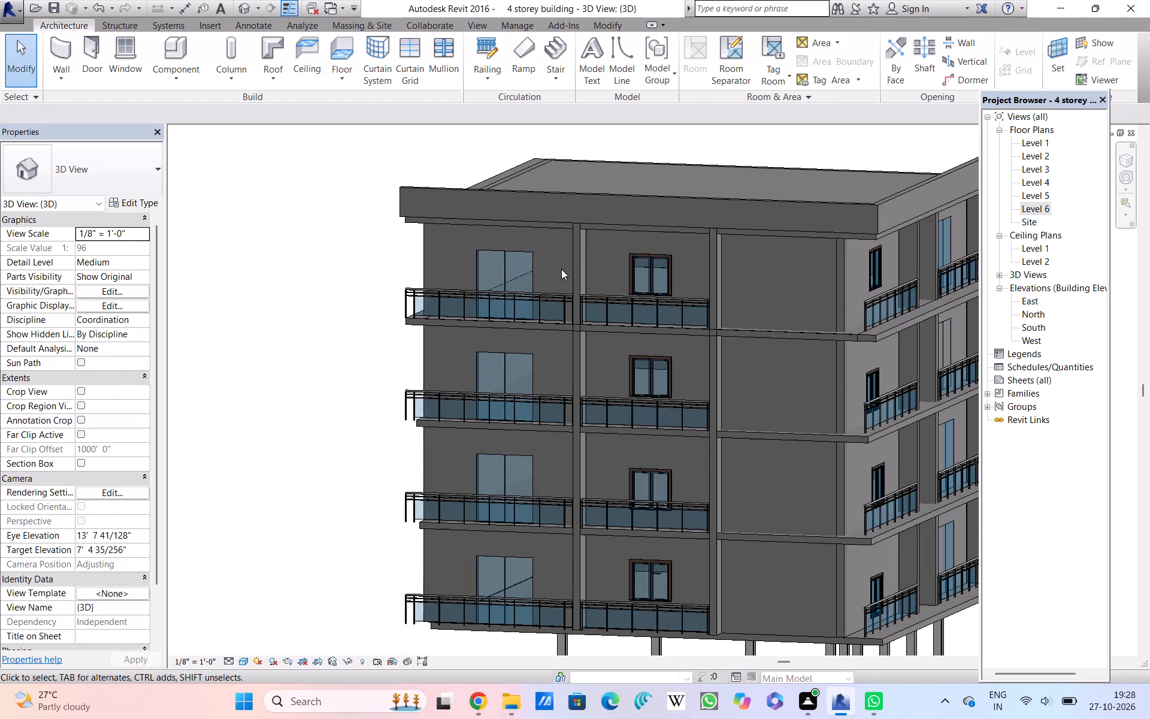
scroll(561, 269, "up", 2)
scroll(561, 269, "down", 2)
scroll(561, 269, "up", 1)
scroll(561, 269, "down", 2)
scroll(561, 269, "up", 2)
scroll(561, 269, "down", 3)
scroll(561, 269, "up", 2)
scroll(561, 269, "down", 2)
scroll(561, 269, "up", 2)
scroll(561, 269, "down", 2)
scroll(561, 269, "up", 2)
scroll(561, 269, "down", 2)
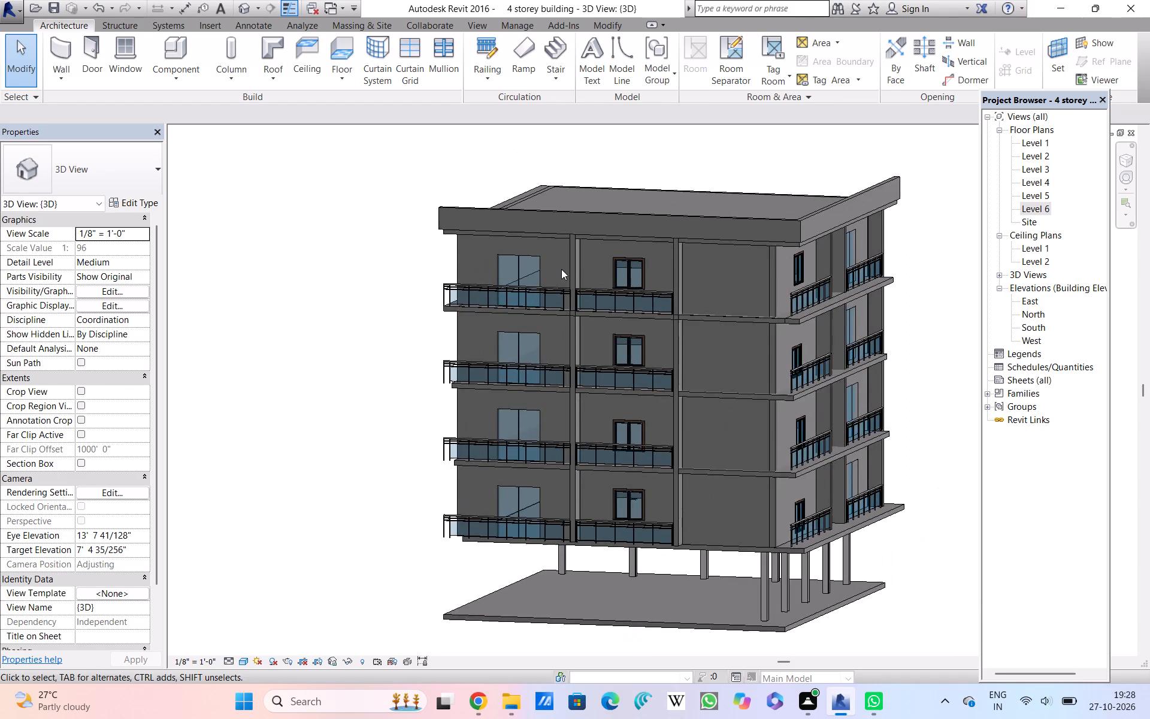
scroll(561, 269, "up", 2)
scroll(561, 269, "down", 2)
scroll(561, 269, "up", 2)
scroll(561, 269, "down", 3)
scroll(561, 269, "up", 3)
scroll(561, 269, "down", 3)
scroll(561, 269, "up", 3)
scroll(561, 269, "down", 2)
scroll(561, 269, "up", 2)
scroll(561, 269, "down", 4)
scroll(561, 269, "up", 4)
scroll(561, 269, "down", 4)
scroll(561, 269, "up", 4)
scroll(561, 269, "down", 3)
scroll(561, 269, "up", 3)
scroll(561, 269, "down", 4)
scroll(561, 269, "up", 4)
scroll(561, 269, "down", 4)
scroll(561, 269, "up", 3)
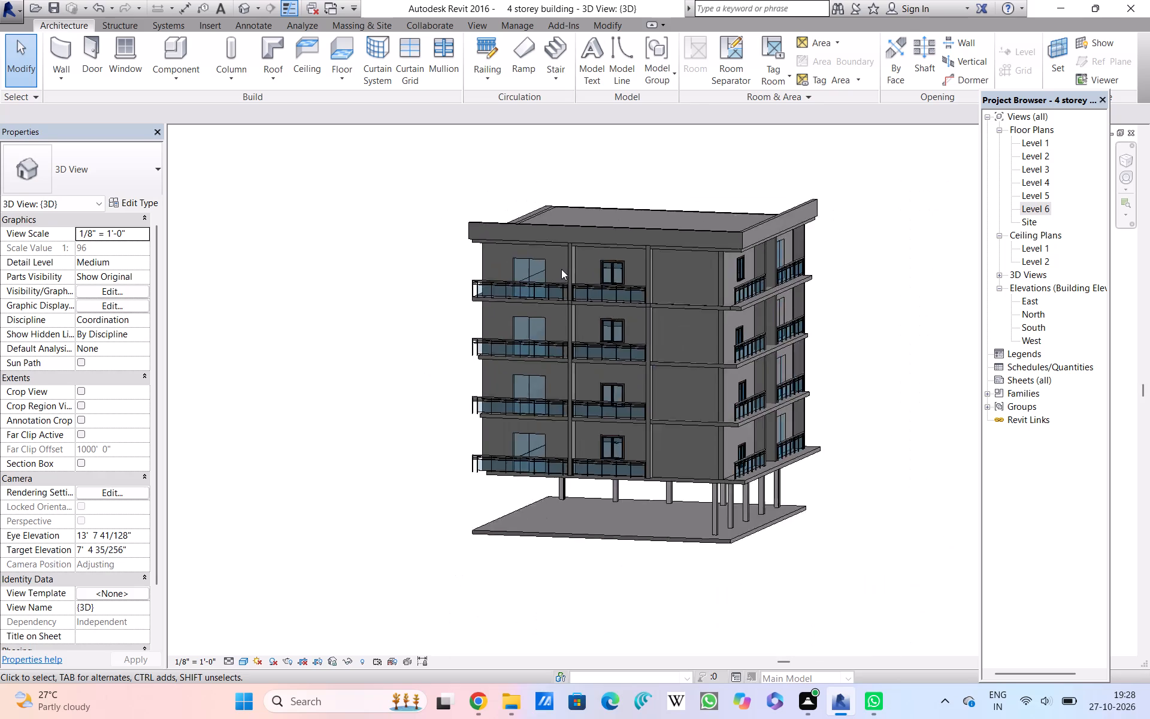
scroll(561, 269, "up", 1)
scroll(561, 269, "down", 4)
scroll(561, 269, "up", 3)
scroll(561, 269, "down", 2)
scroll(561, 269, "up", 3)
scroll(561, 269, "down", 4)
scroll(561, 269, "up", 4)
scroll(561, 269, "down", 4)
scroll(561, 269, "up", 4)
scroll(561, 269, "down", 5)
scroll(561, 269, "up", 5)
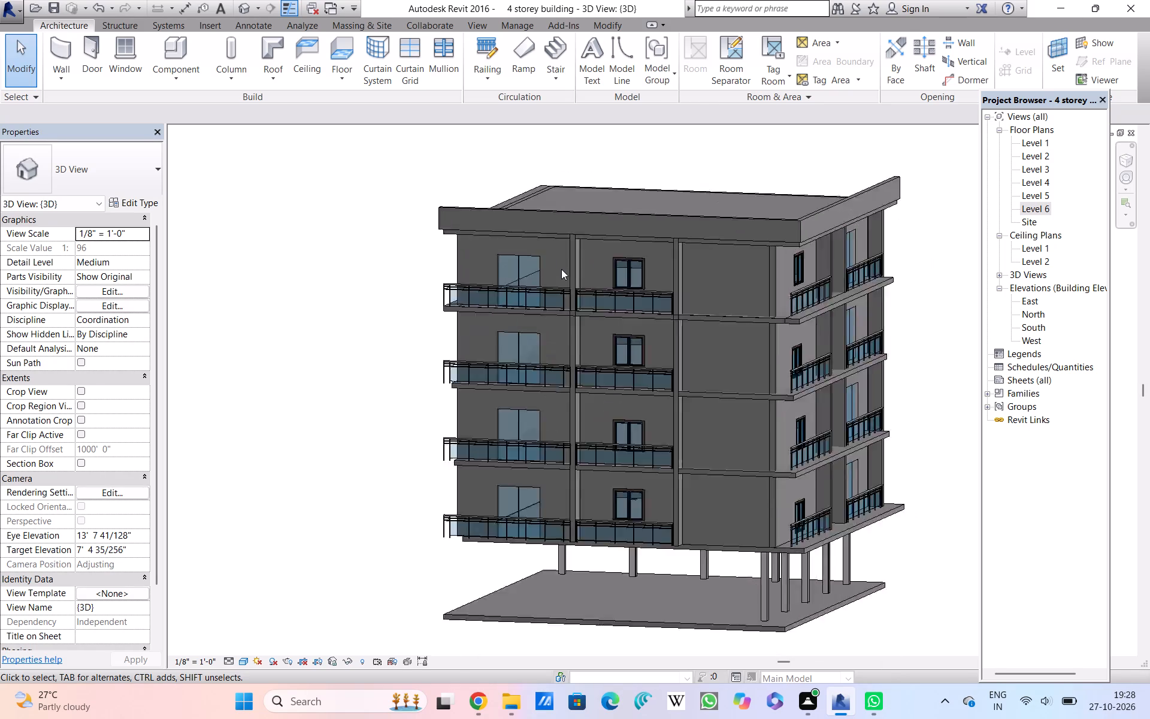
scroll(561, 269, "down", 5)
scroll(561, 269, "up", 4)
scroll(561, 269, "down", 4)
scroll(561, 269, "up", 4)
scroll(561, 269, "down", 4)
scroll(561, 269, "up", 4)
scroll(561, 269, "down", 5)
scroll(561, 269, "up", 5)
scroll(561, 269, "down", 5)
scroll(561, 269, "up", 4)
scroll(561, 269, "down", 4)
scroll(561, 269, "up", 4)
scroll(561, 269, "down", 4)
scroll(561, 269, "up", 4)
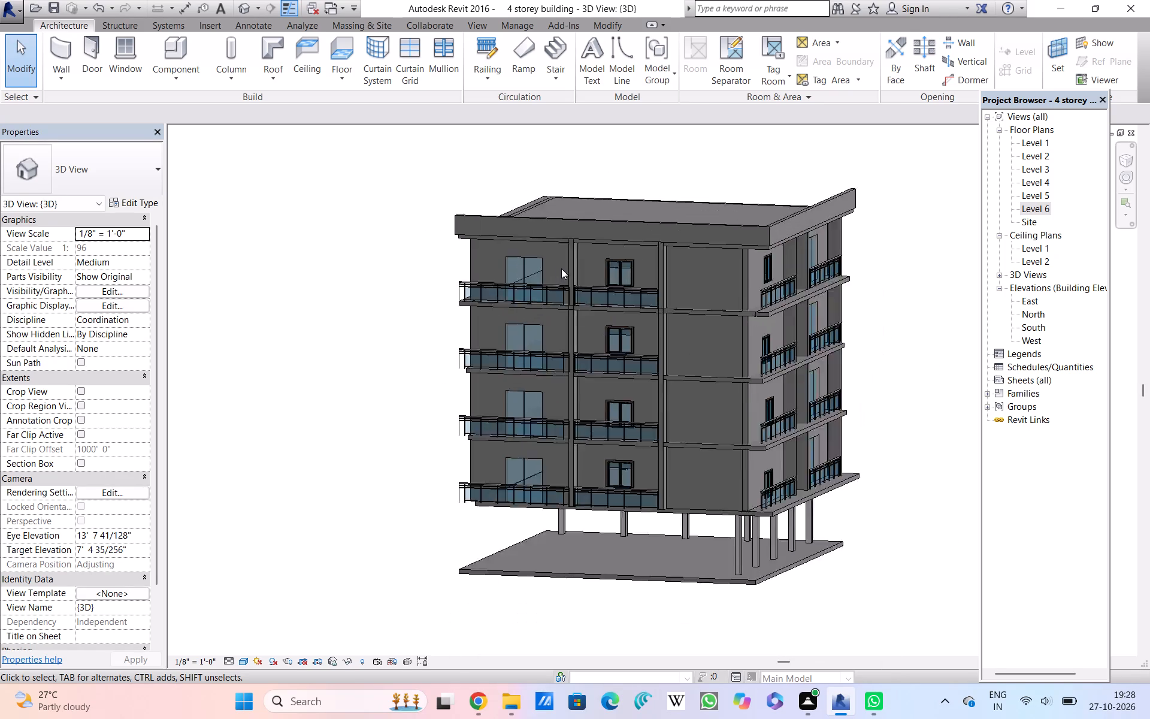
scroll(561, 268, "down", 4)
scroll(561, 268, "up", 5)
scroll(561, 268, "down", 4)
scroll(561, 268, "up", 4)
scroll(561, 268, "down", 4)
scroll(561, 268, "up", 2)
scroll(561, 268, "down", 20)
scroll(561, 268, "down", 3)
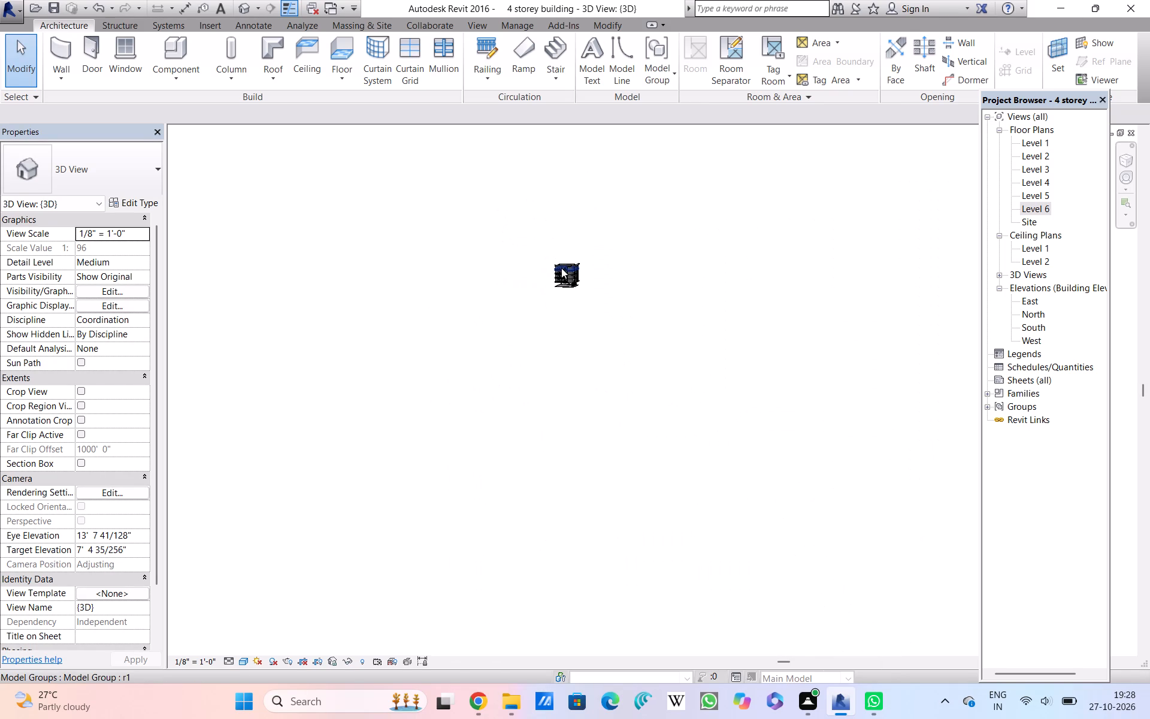
Select the top storey's balcony railing model group and inspect its railings in front of the door and window.
scroll(561, 268, "up", 8)
left_click(561, 268)
scroll(561, 268, "up", 11)
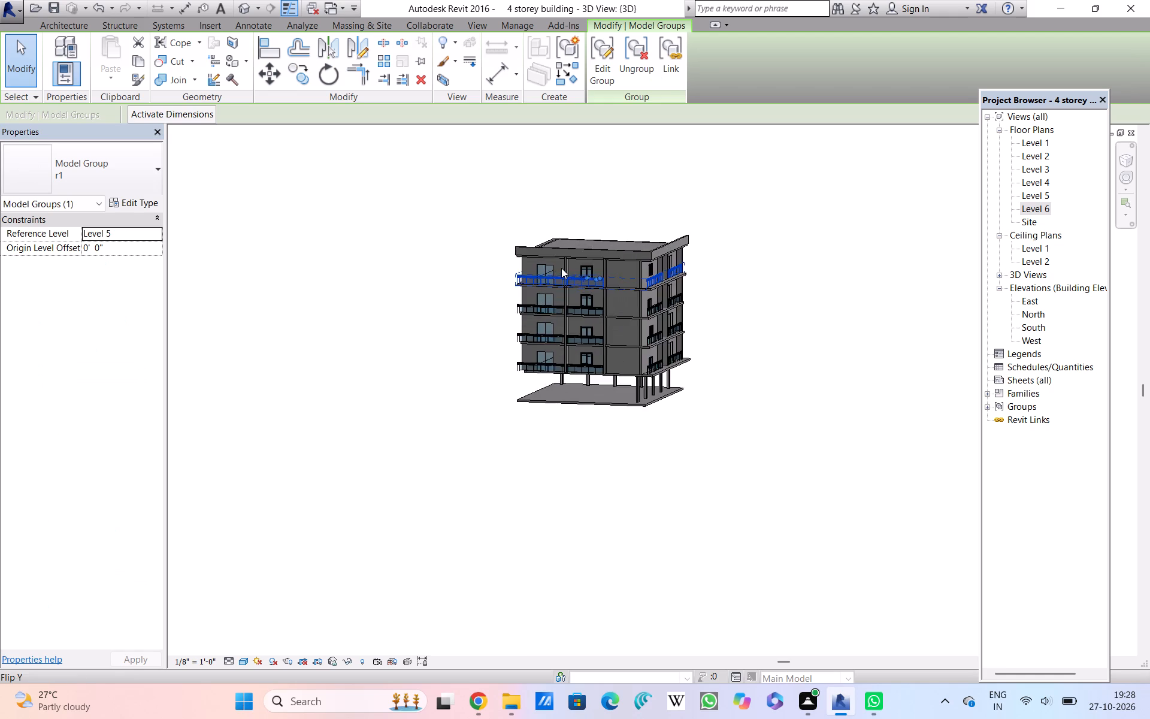
scroll(561, 268, "up", 12)
scroll(561, 268, "down", 4)
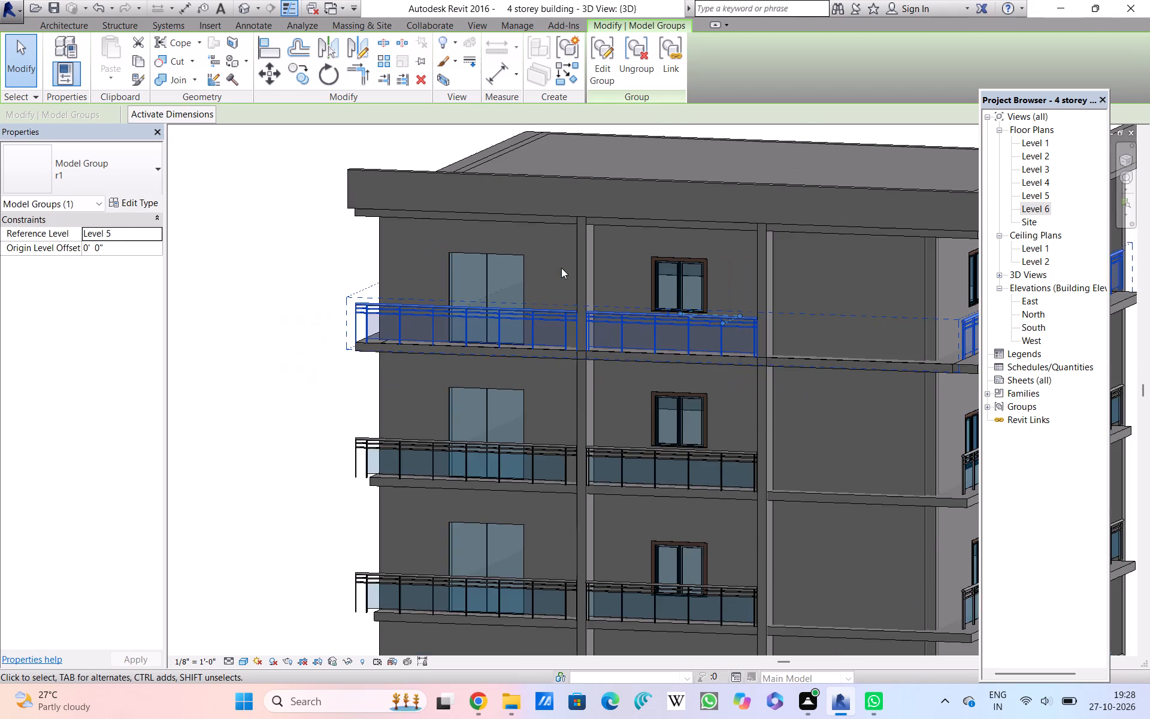
scroll(540, 276, "up", 1)
scroll(325, 278, "up", 1)
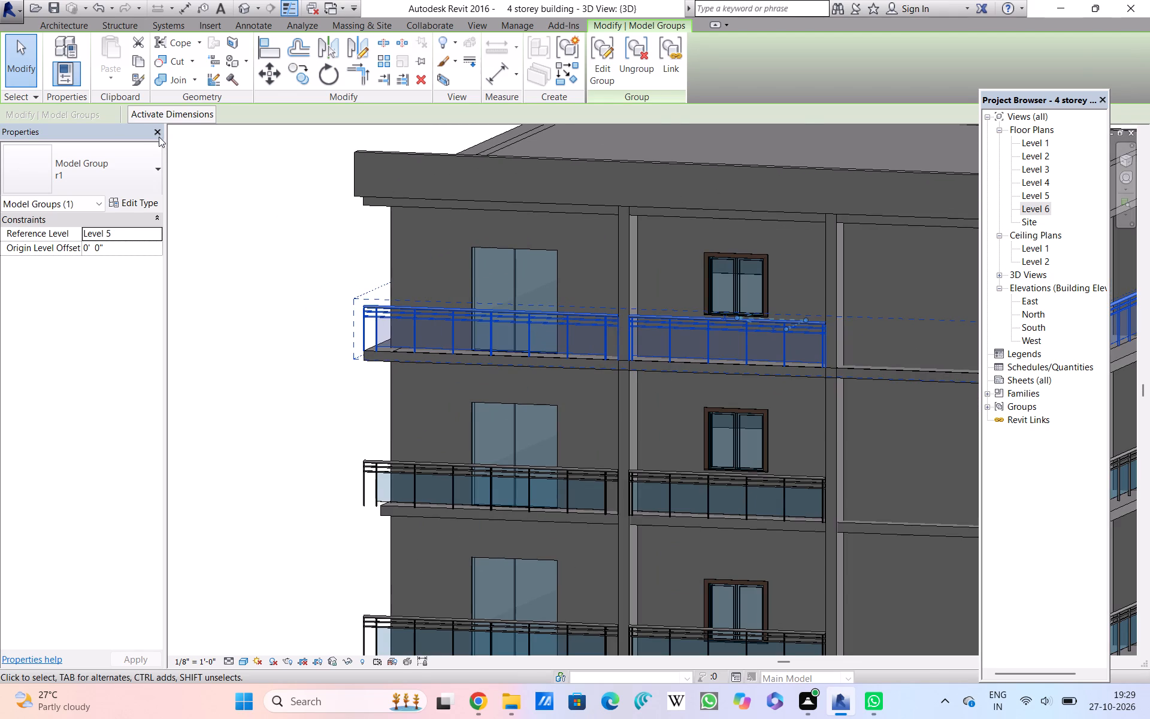
Close the Properties palette to widen the 3D view.
double_click(159, 132)
Review the building from the top-storey balconies out to the roof parapet, side facade, ground-level columns and base slab.
scroll(196, 105, "up", 1)
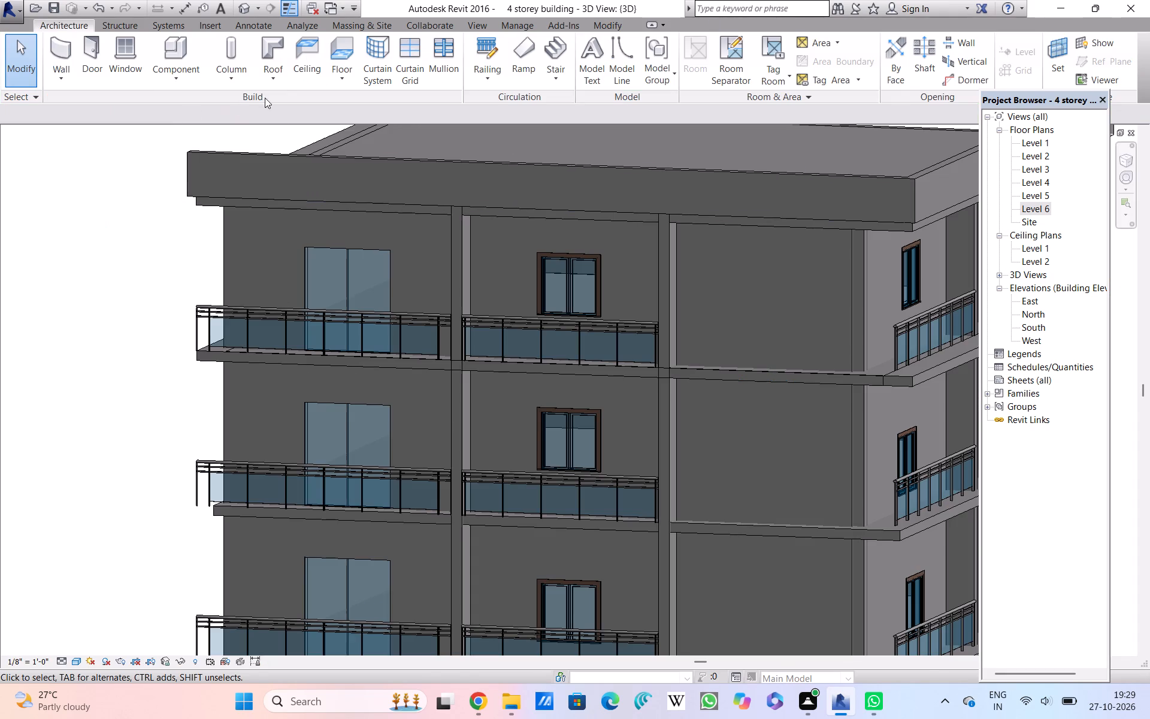
scroll(363, 198, "down", 4)
scroll(363, 198, "up", 6)
scroll(363, 198, "down", 9)
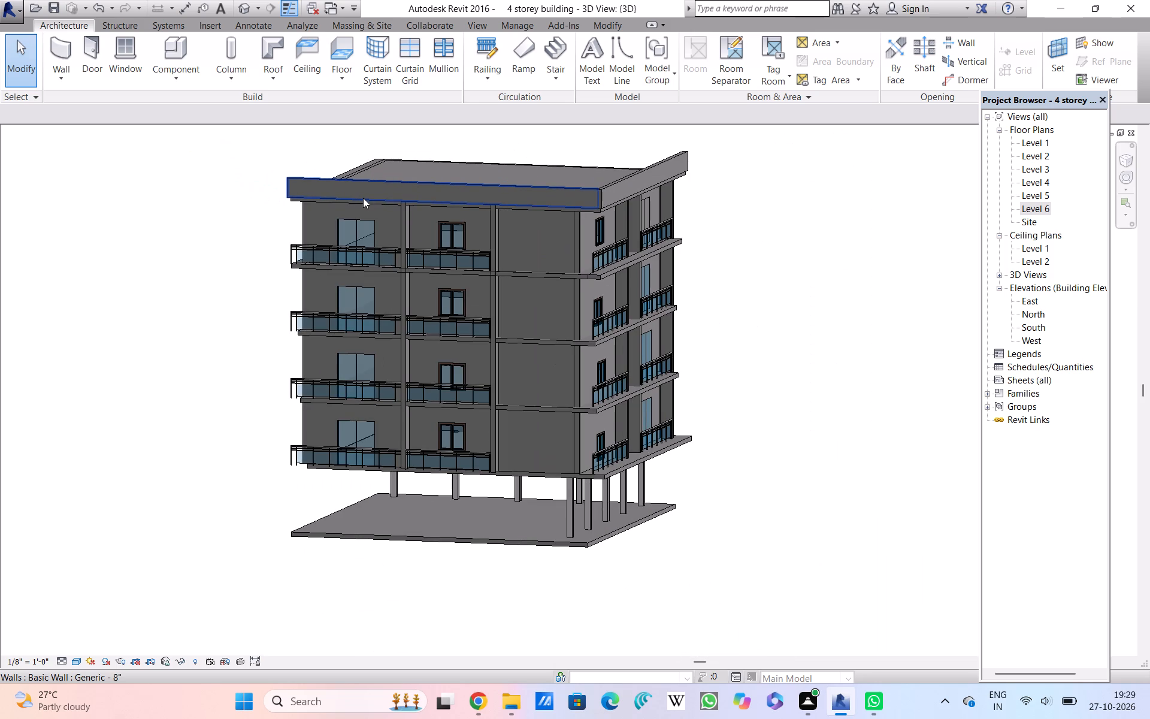
scroll(363, 198, "down", 3)
scroll(376, 200, "up", 2)
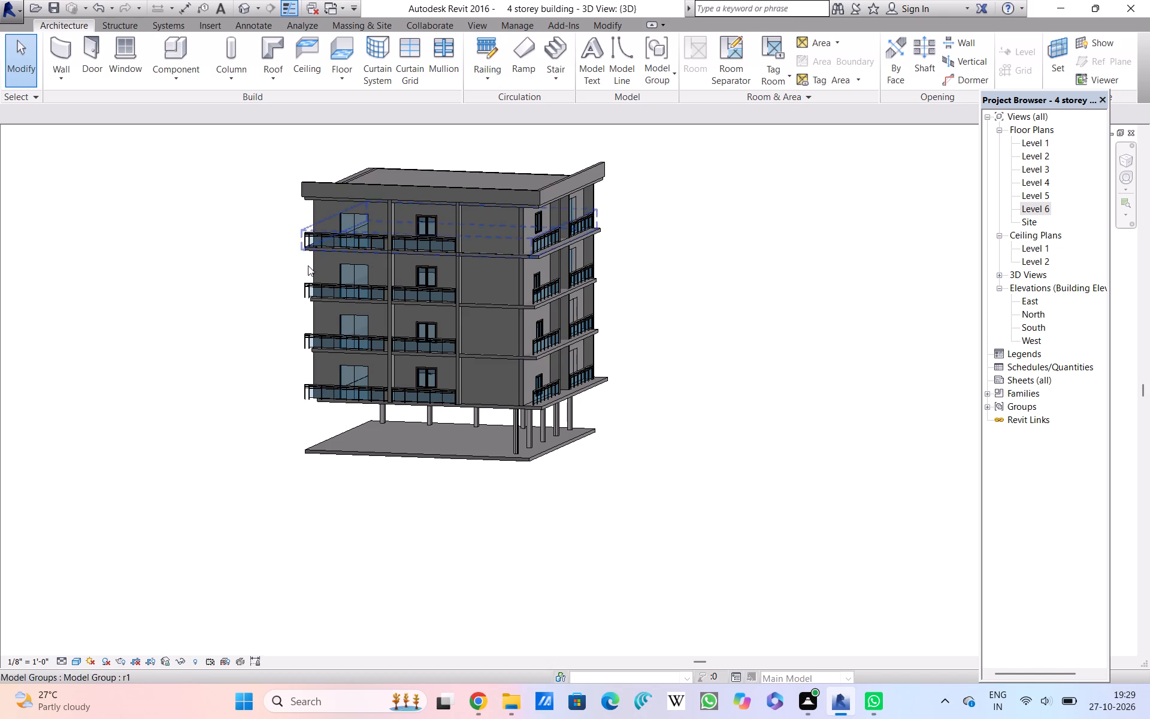
scroll(277, 308, "down", 2)
scroll(277, 319, "up", 5)
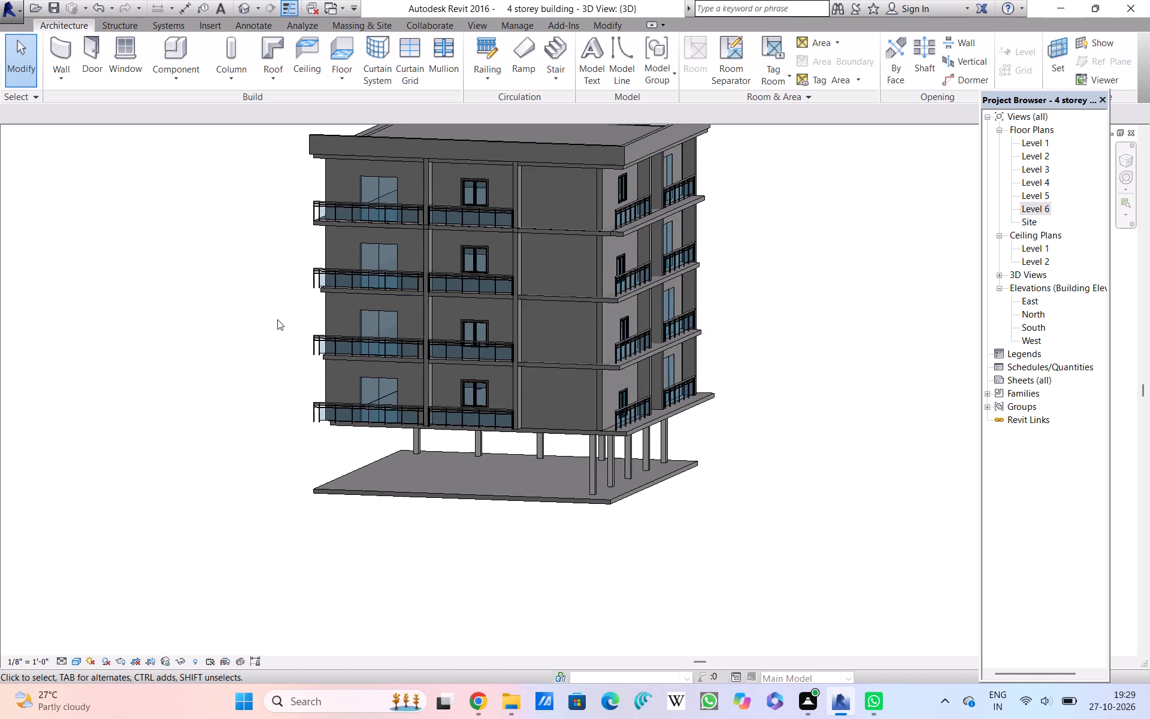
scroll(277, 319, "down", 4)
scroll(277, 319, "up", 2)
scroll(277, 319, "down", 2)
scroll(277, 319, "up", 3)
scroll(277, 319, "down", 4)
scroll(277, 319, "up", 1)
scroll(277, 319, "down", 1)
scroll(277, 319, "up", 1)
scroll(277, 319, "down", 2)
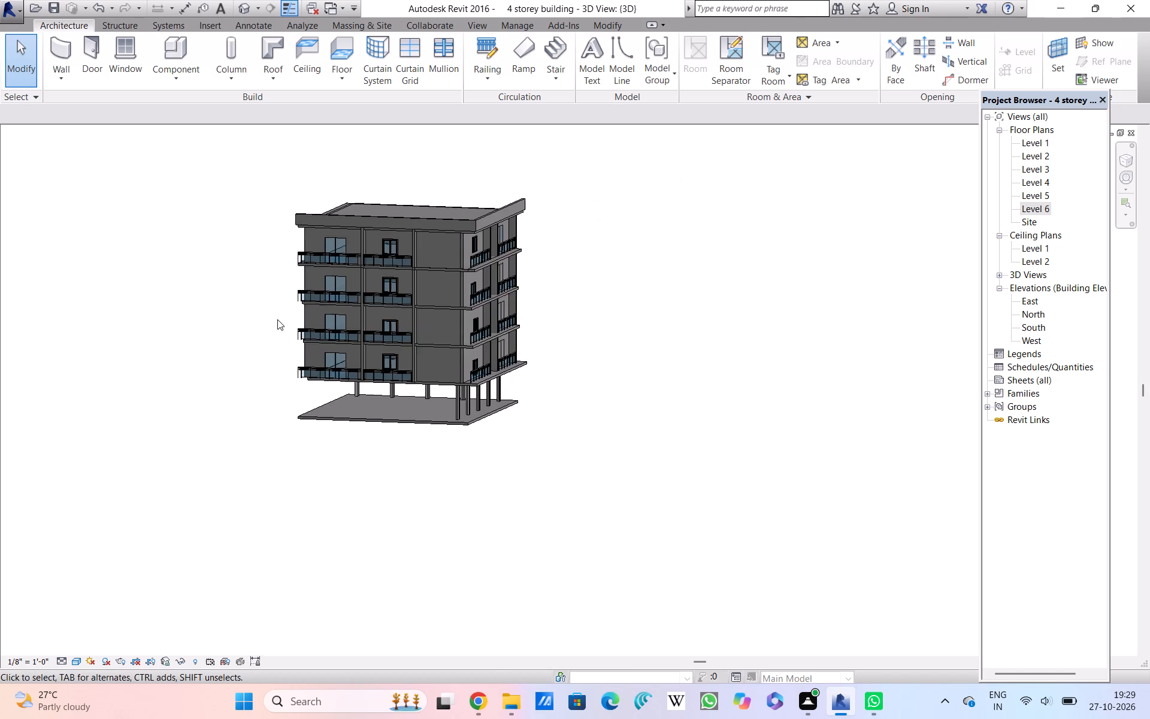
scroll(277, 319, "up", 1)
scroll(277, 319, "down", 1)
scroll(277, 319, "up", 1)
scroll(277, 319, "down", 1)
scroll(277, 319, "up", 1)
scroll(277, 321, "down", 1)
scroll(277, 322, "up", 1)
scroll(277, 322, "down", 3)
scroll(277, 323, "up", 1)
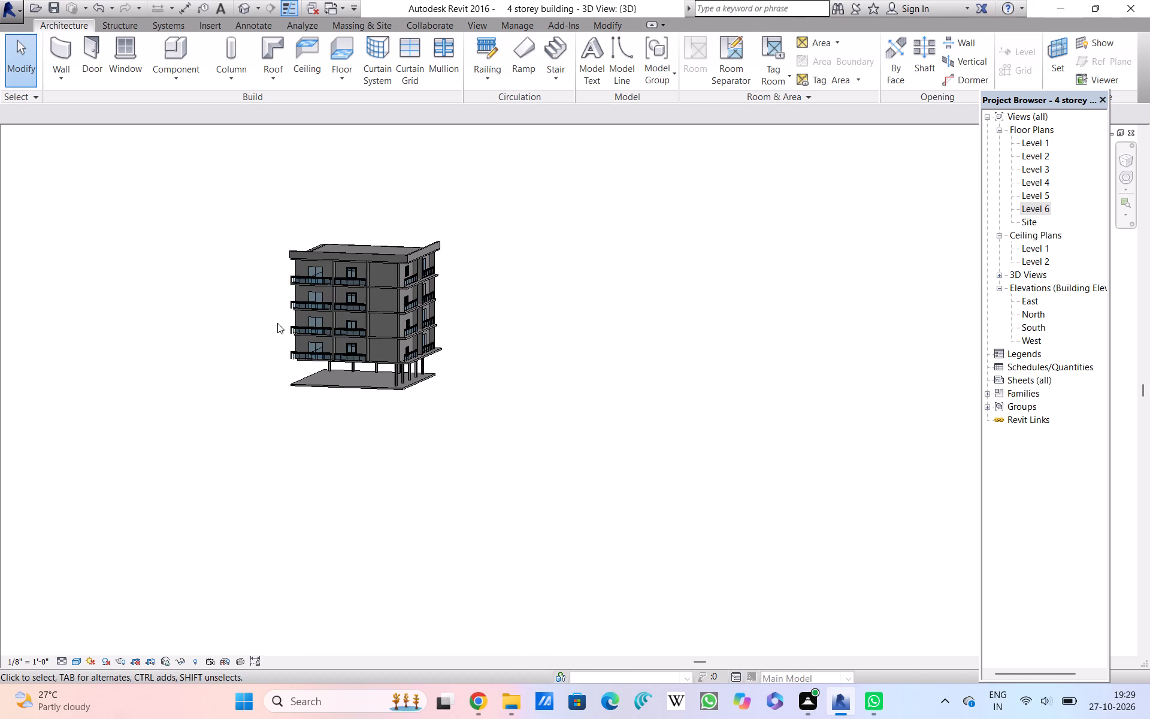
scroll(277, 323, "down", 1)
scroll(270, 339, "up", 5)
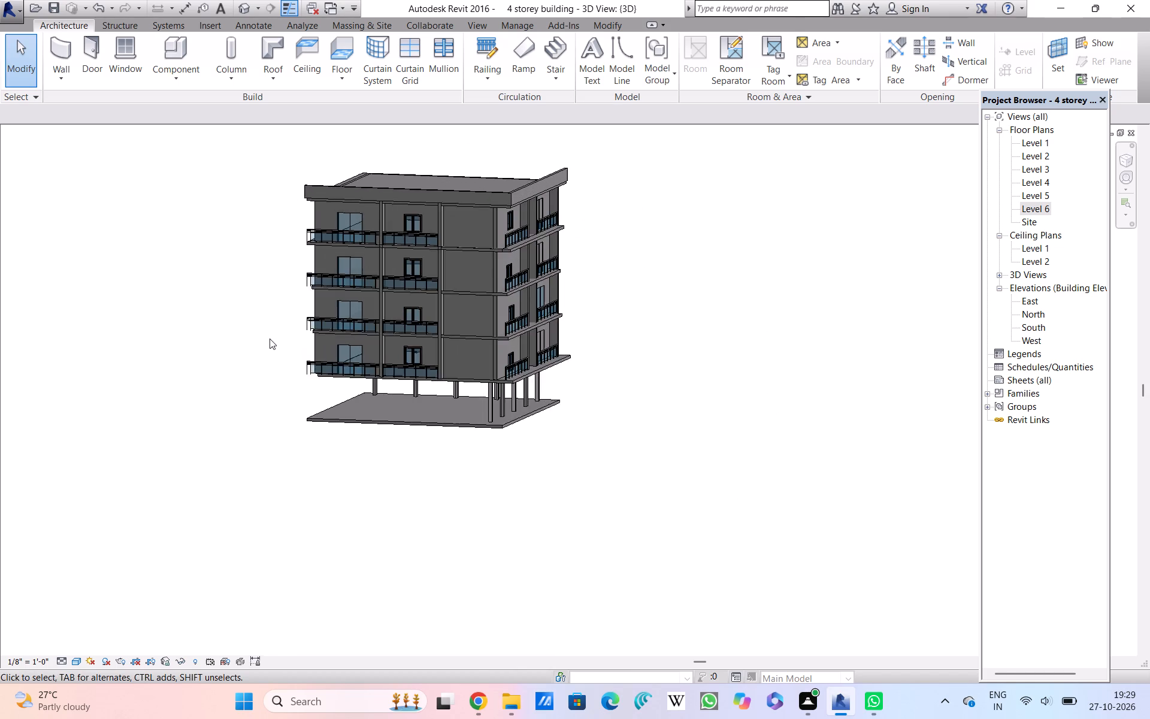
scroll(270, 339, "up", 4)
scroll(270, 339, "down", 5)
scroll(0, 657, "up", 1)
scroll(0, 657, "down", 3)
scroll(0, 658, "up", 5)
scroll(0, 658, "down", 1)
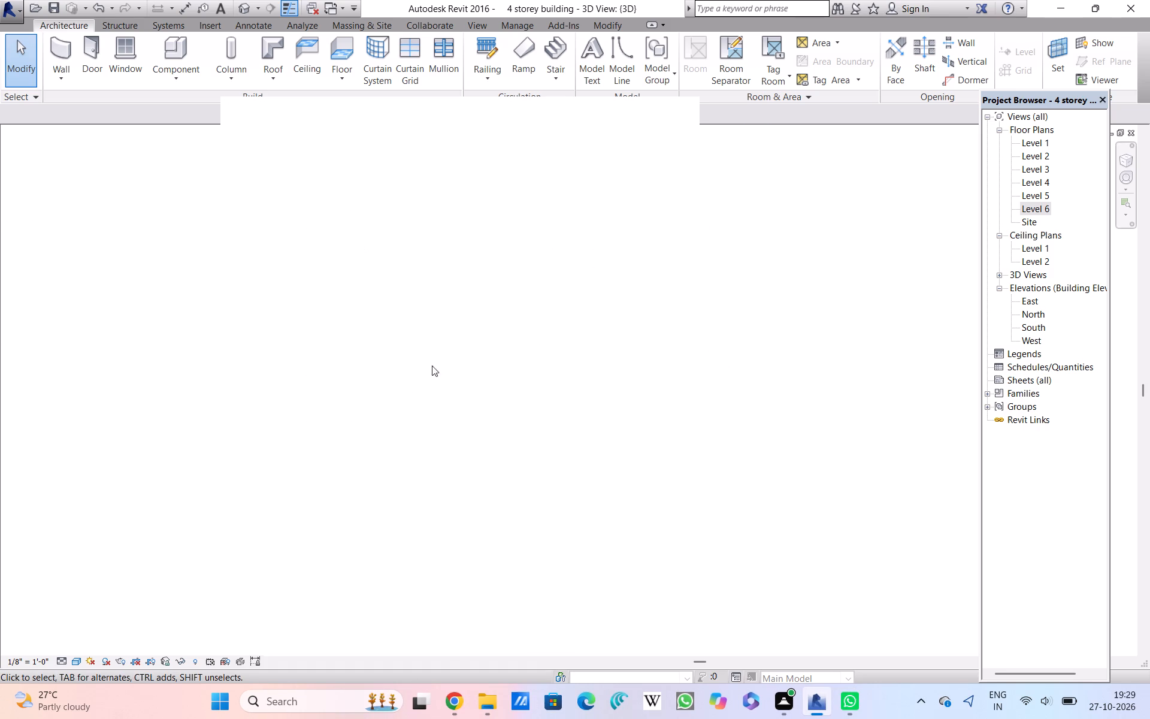
Dismiss the blank pop-up window covering the building in the 3D view.
double_click(670, 121)
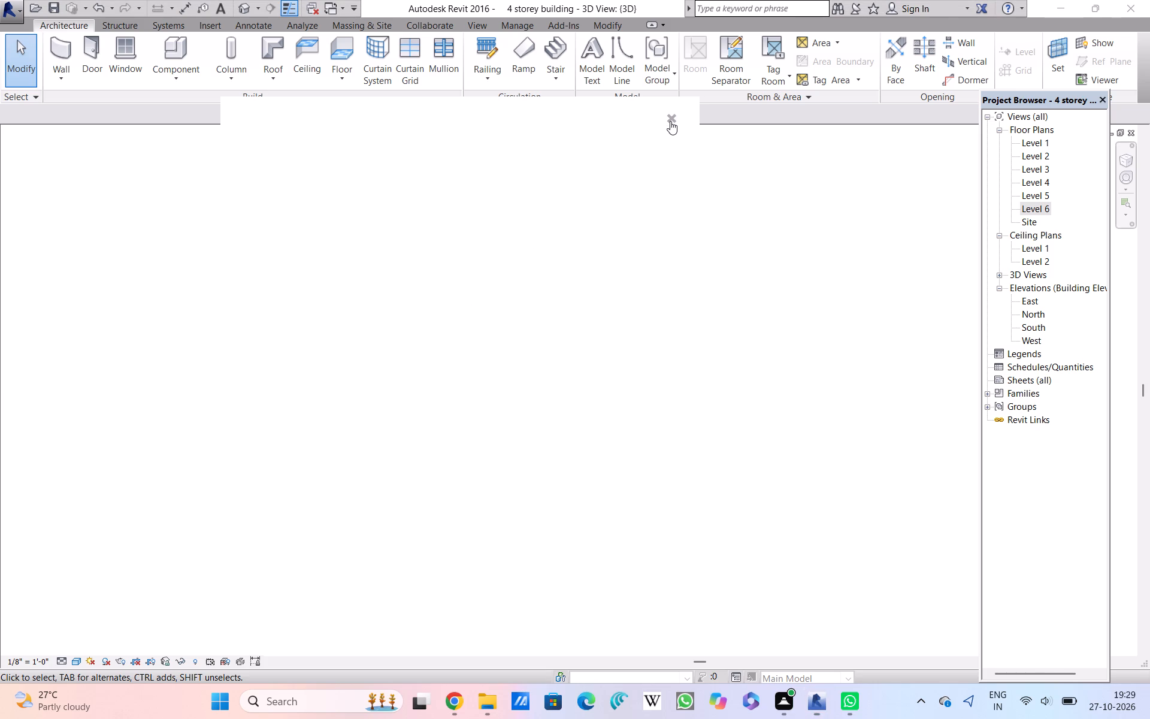
Review the whole building and its corner up close, checking the side balconies, slab edges, ground-level columns and base slab.
scroll(561, 206, "down", 8)
scroll(551, 222, "up", 14)
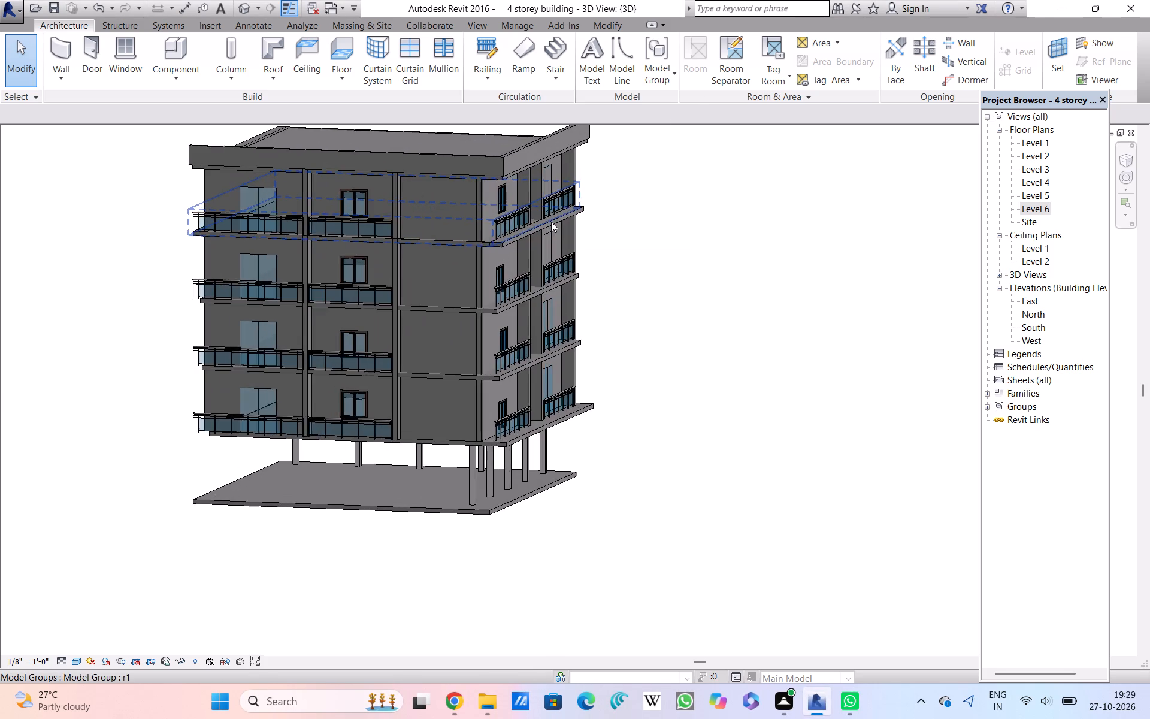
scroll(551, 222, "up", 7)
scroll(551, 222, "down", 8)
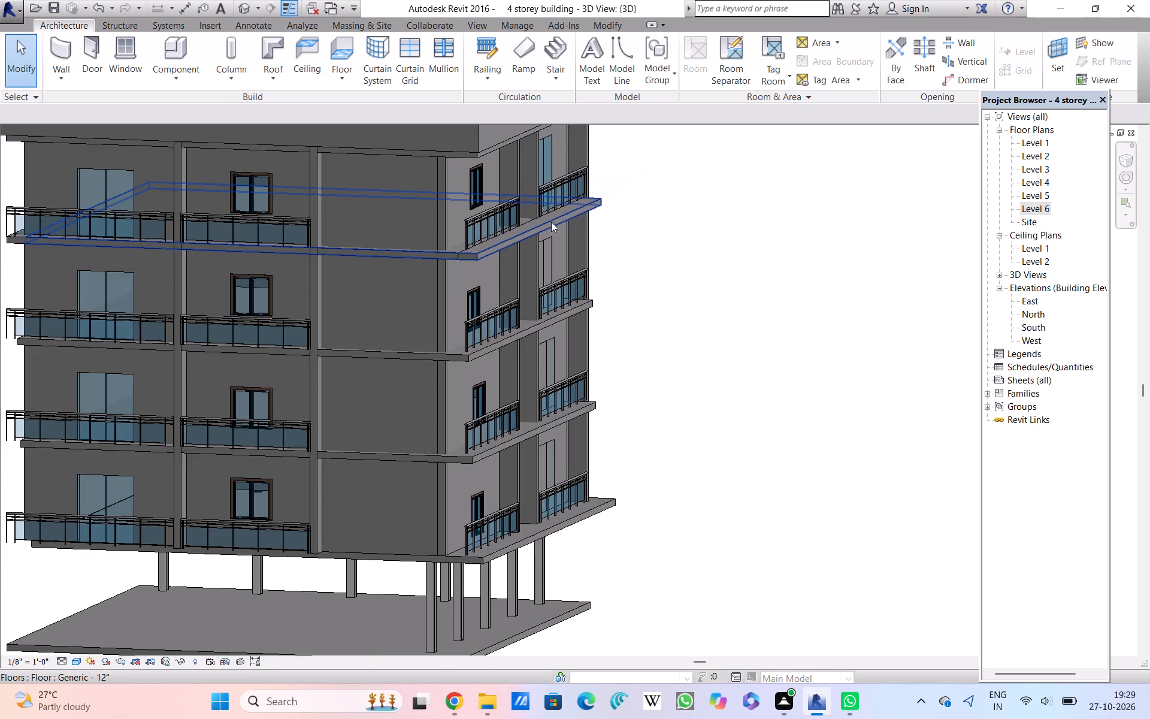
scroll(551, 222, "down", 4)
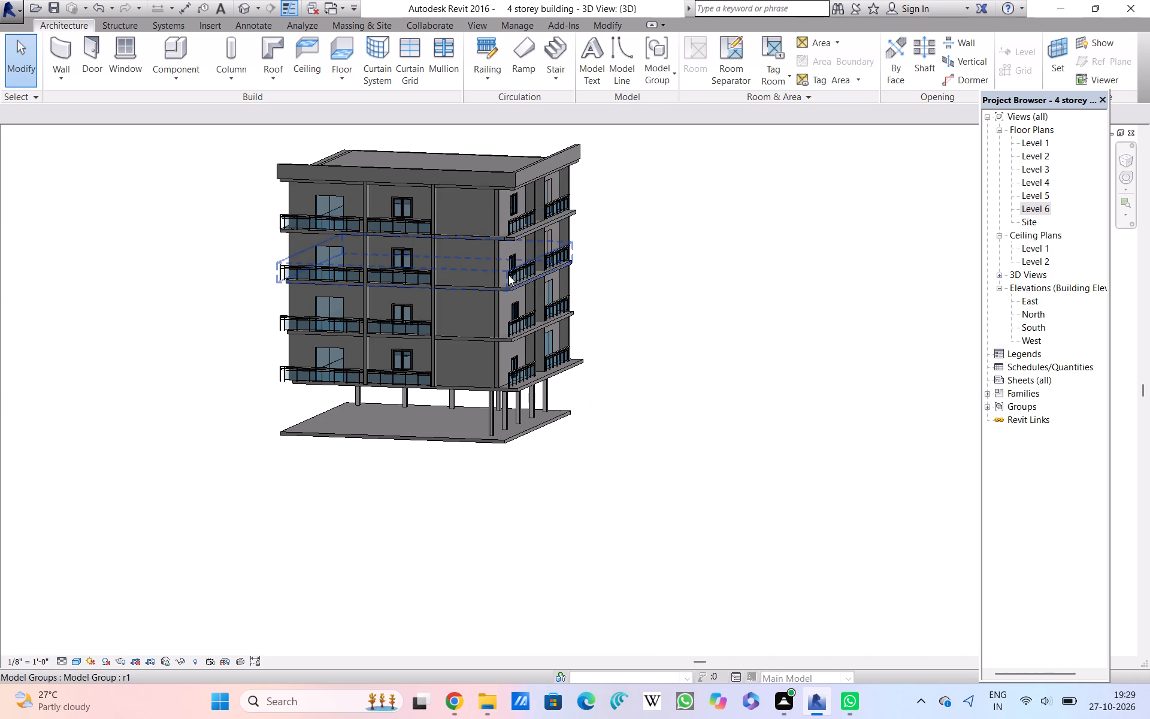
scroll(508, 289, "down", 3)
scroll(505, 302, "up", 5)
scroll(505, 302, "down", 6)
scroll(506, 302, "up", 5)
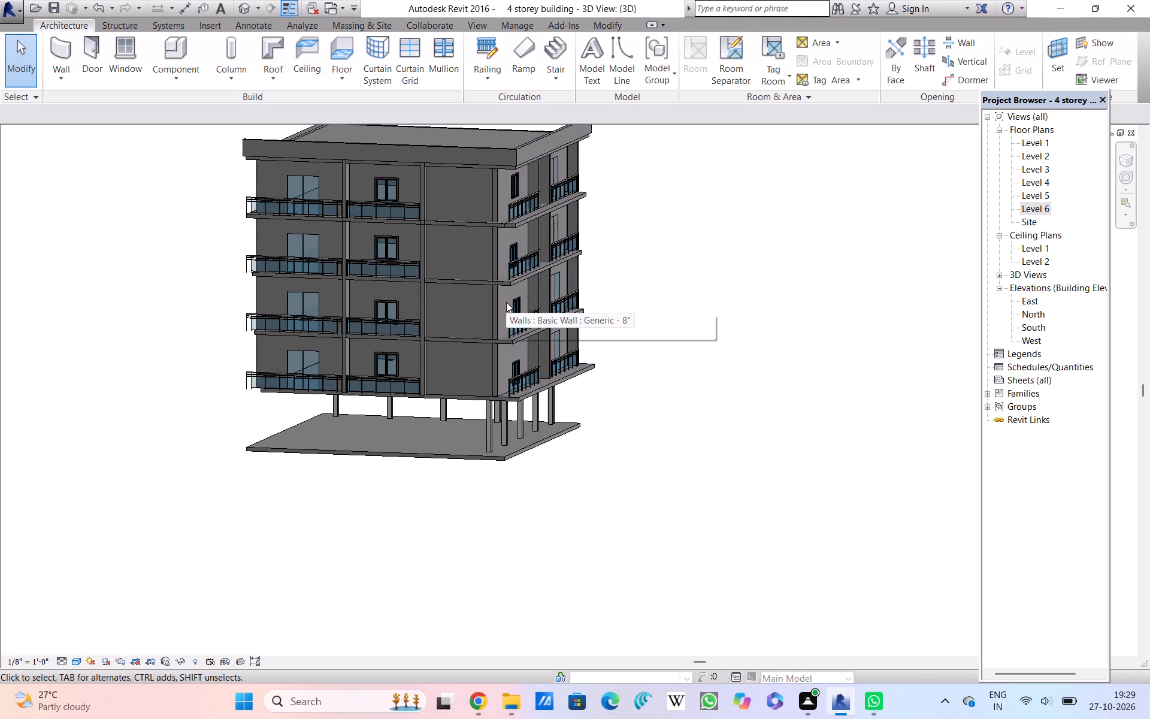
scroll(509, 303, "up", 3)
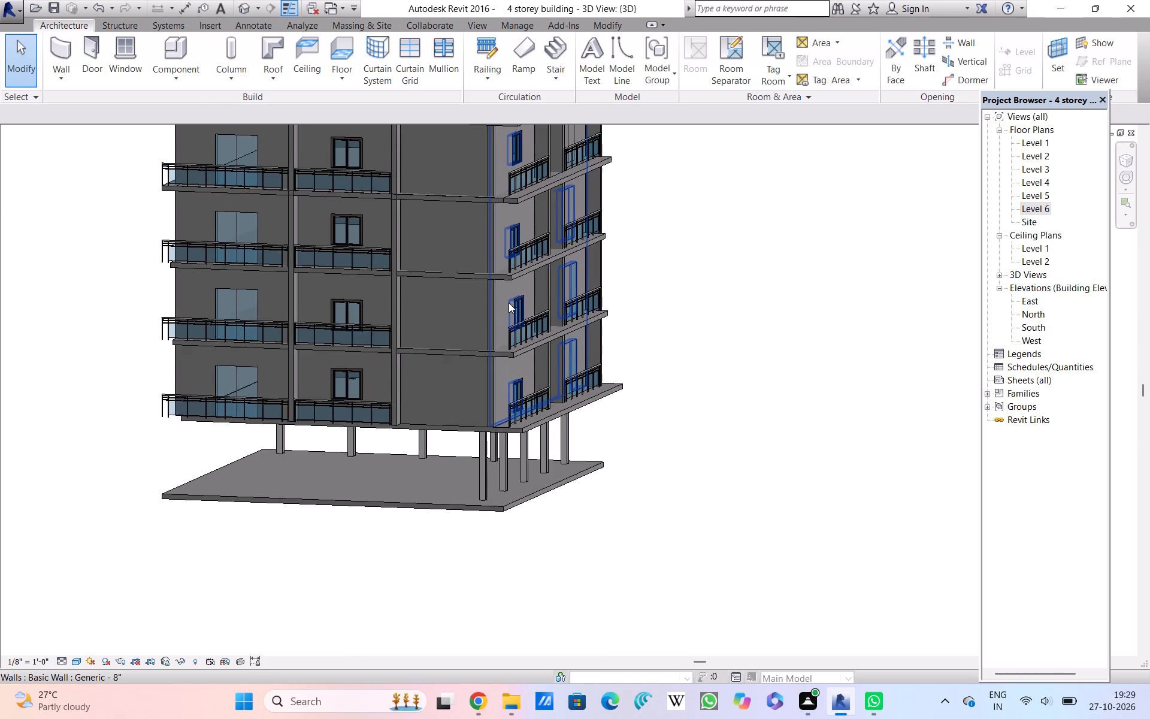
scroll(509, 303, "up", 5)
scroll(509, 303, "down", 5)
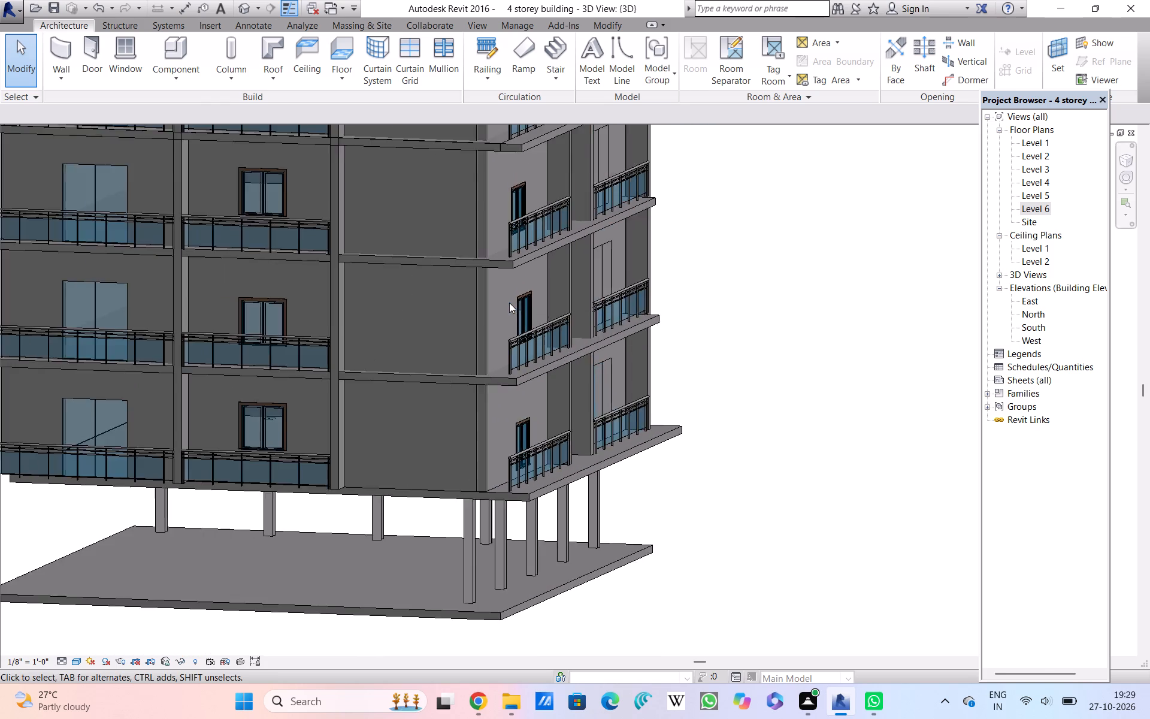
scroll(509, 303, "down", 1)
scroll(509, 303, "up", 1)
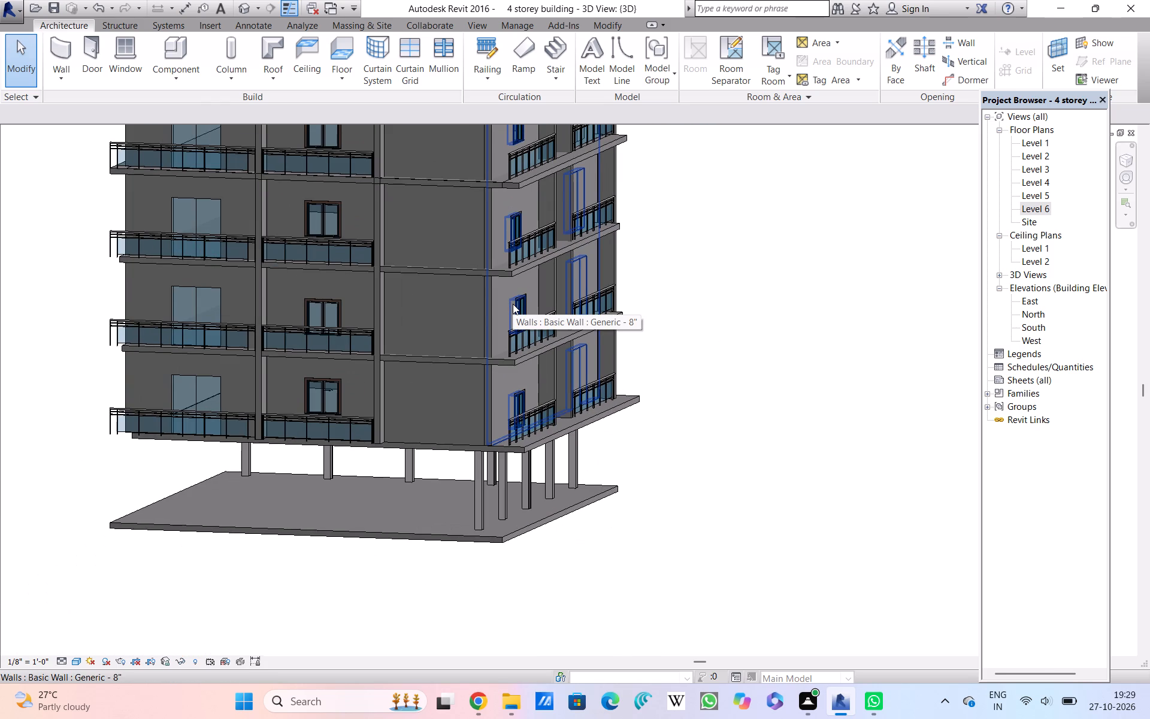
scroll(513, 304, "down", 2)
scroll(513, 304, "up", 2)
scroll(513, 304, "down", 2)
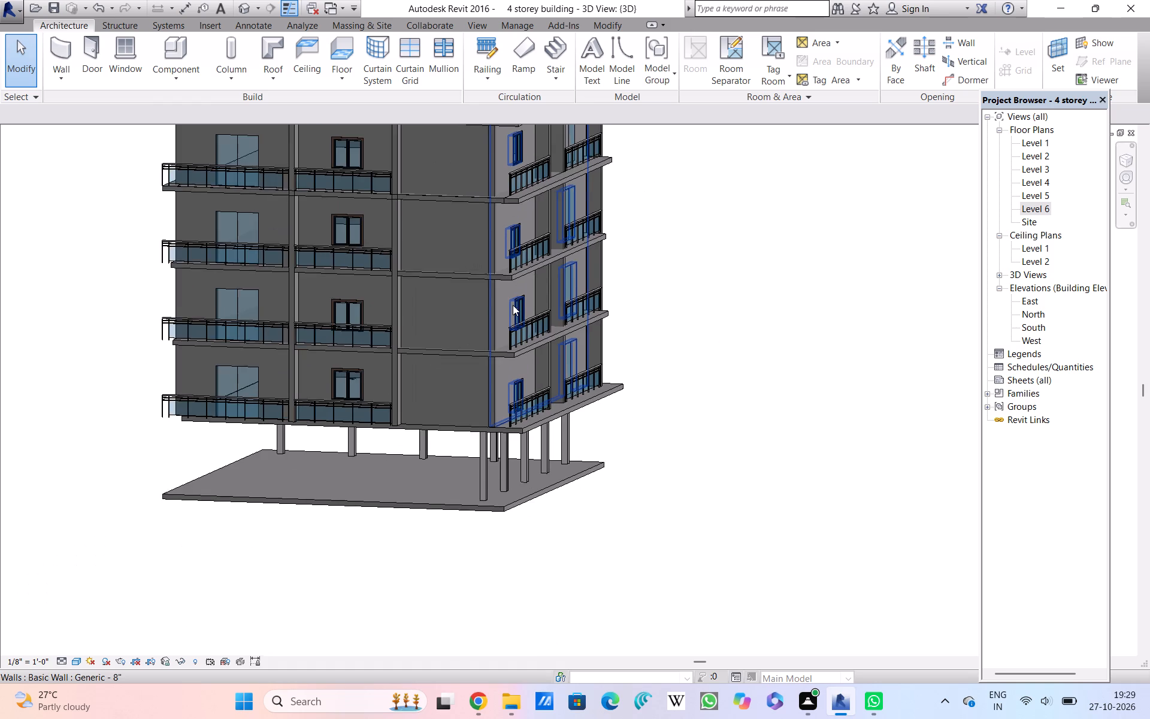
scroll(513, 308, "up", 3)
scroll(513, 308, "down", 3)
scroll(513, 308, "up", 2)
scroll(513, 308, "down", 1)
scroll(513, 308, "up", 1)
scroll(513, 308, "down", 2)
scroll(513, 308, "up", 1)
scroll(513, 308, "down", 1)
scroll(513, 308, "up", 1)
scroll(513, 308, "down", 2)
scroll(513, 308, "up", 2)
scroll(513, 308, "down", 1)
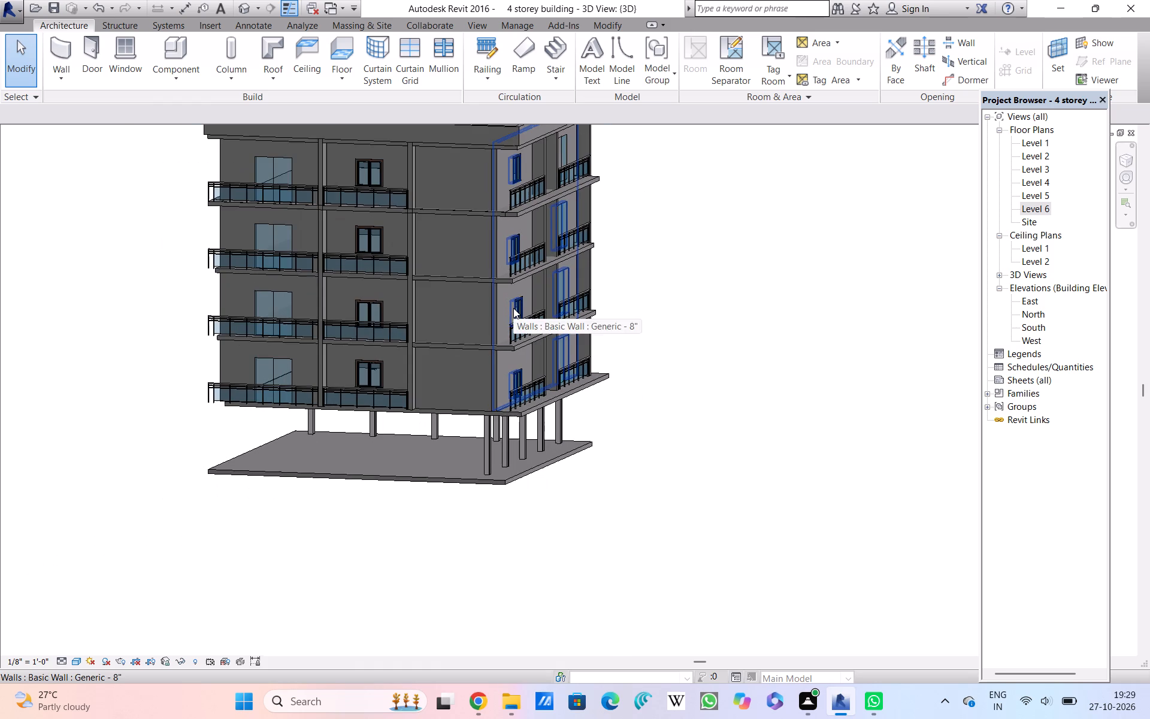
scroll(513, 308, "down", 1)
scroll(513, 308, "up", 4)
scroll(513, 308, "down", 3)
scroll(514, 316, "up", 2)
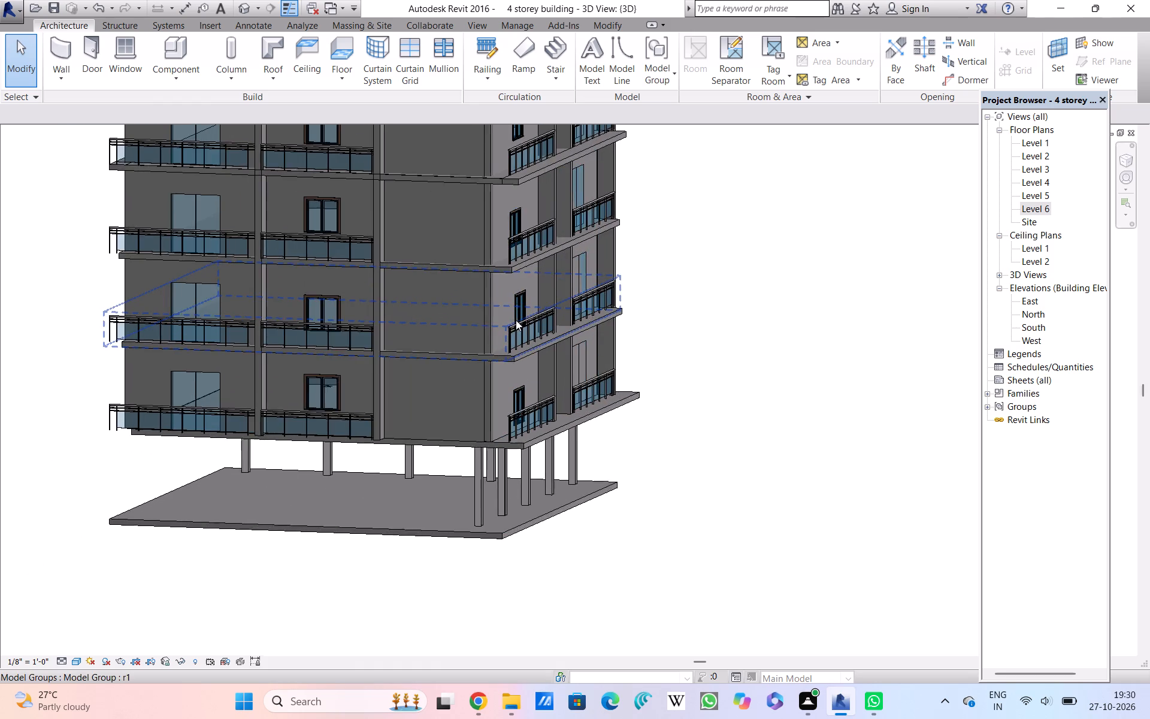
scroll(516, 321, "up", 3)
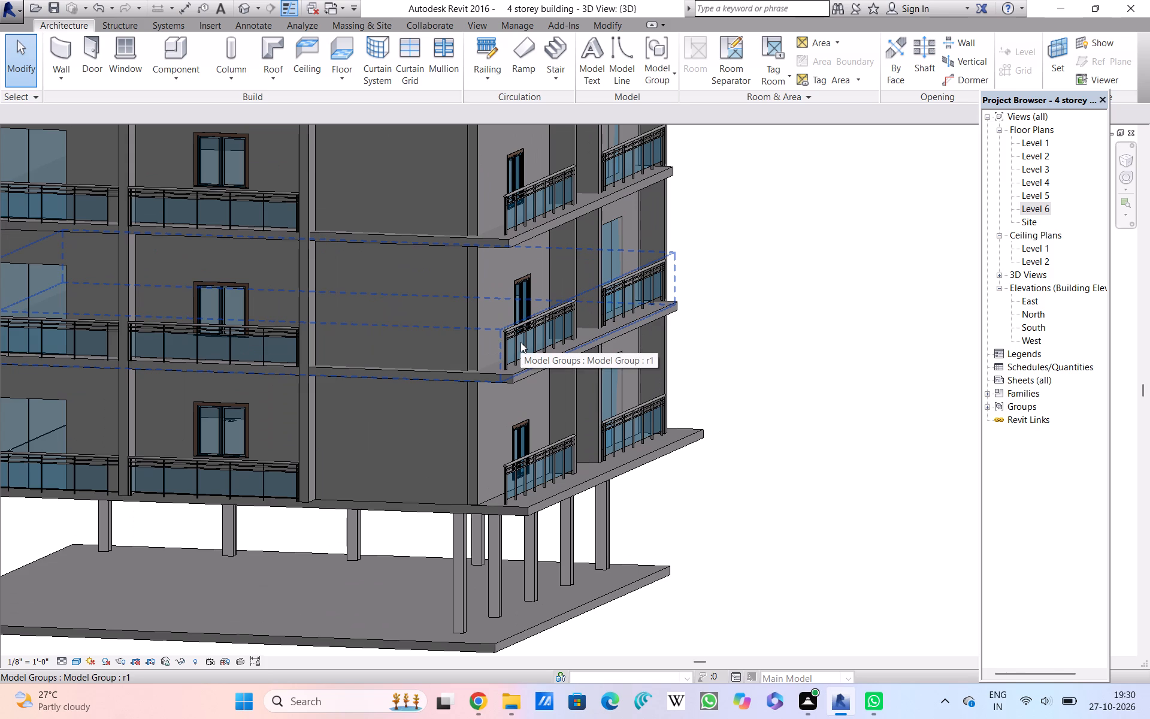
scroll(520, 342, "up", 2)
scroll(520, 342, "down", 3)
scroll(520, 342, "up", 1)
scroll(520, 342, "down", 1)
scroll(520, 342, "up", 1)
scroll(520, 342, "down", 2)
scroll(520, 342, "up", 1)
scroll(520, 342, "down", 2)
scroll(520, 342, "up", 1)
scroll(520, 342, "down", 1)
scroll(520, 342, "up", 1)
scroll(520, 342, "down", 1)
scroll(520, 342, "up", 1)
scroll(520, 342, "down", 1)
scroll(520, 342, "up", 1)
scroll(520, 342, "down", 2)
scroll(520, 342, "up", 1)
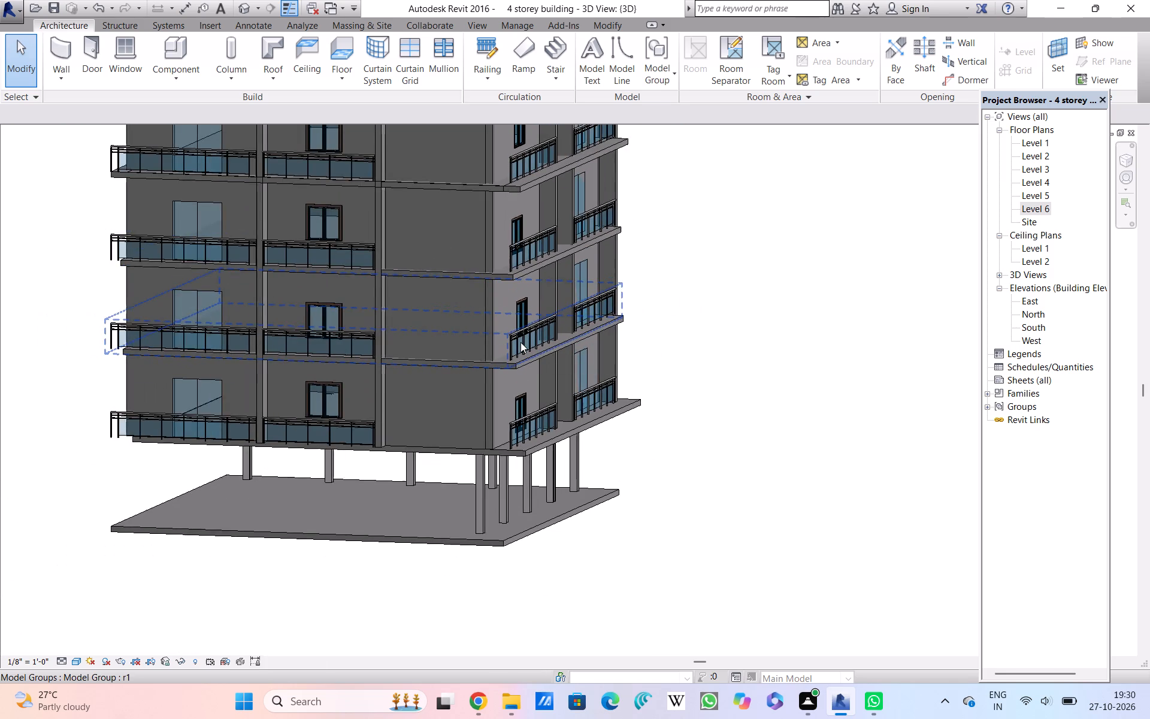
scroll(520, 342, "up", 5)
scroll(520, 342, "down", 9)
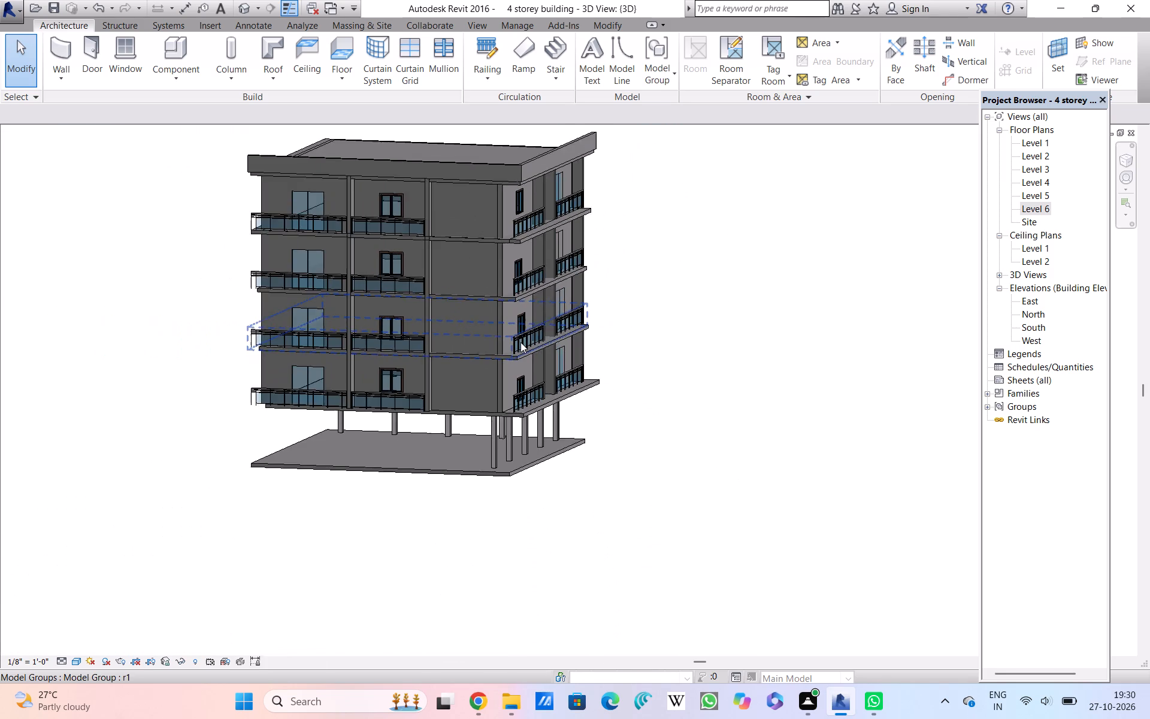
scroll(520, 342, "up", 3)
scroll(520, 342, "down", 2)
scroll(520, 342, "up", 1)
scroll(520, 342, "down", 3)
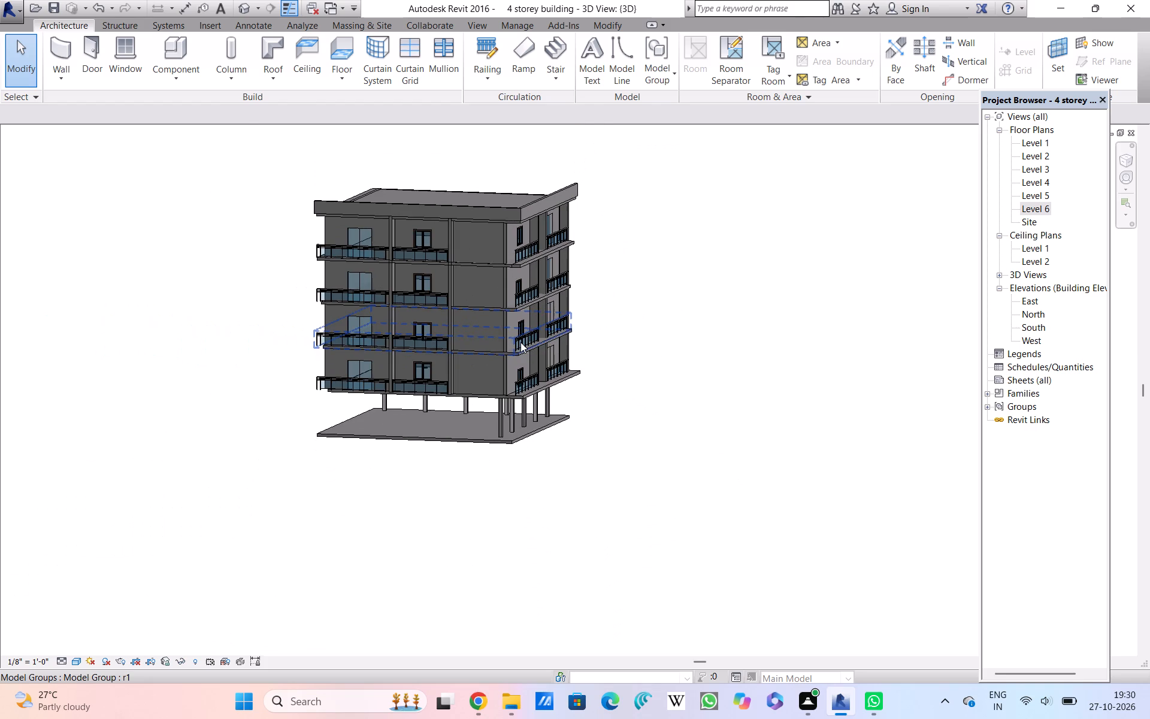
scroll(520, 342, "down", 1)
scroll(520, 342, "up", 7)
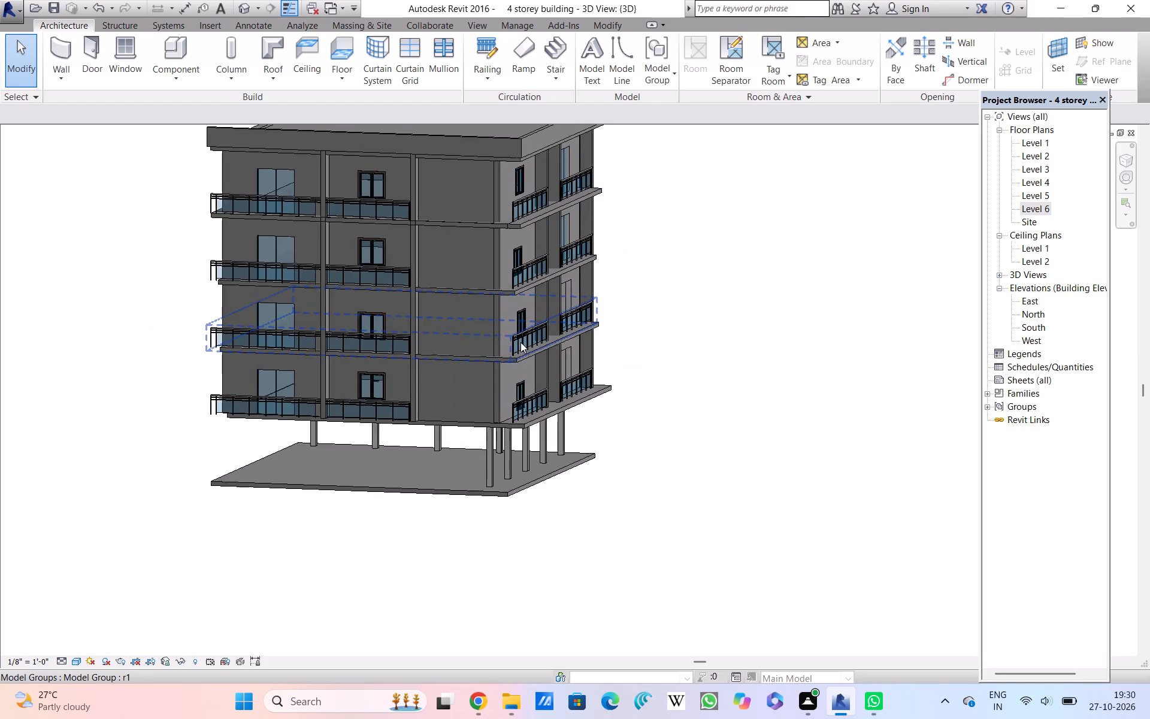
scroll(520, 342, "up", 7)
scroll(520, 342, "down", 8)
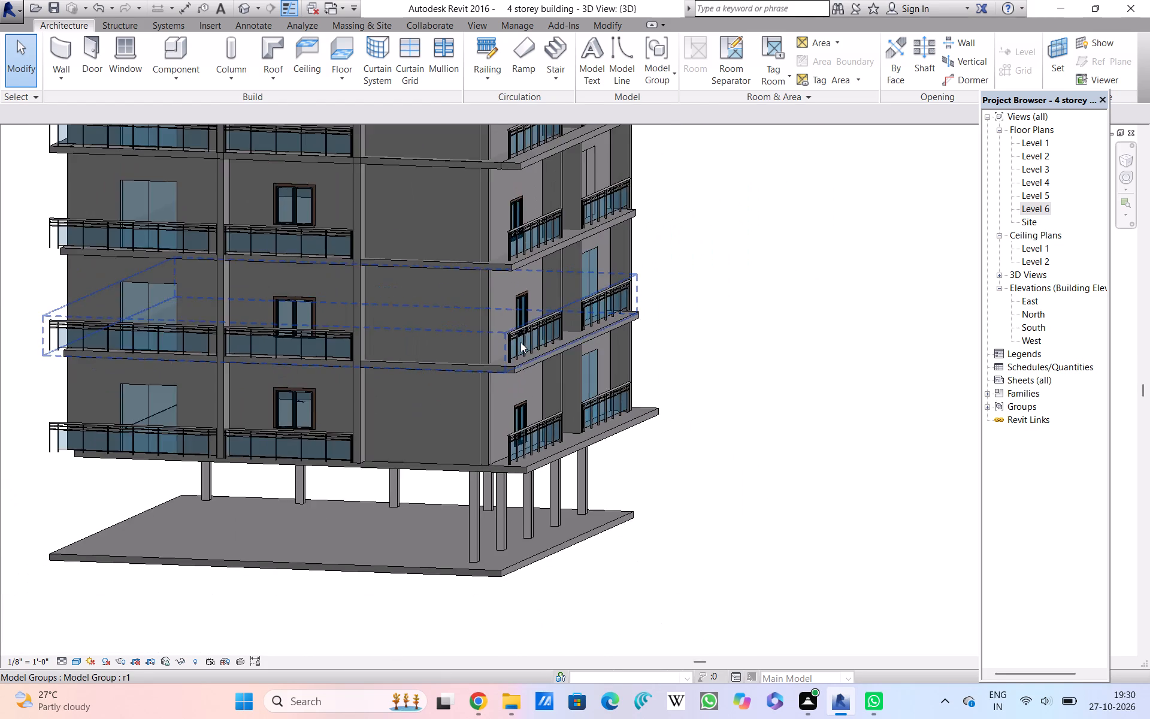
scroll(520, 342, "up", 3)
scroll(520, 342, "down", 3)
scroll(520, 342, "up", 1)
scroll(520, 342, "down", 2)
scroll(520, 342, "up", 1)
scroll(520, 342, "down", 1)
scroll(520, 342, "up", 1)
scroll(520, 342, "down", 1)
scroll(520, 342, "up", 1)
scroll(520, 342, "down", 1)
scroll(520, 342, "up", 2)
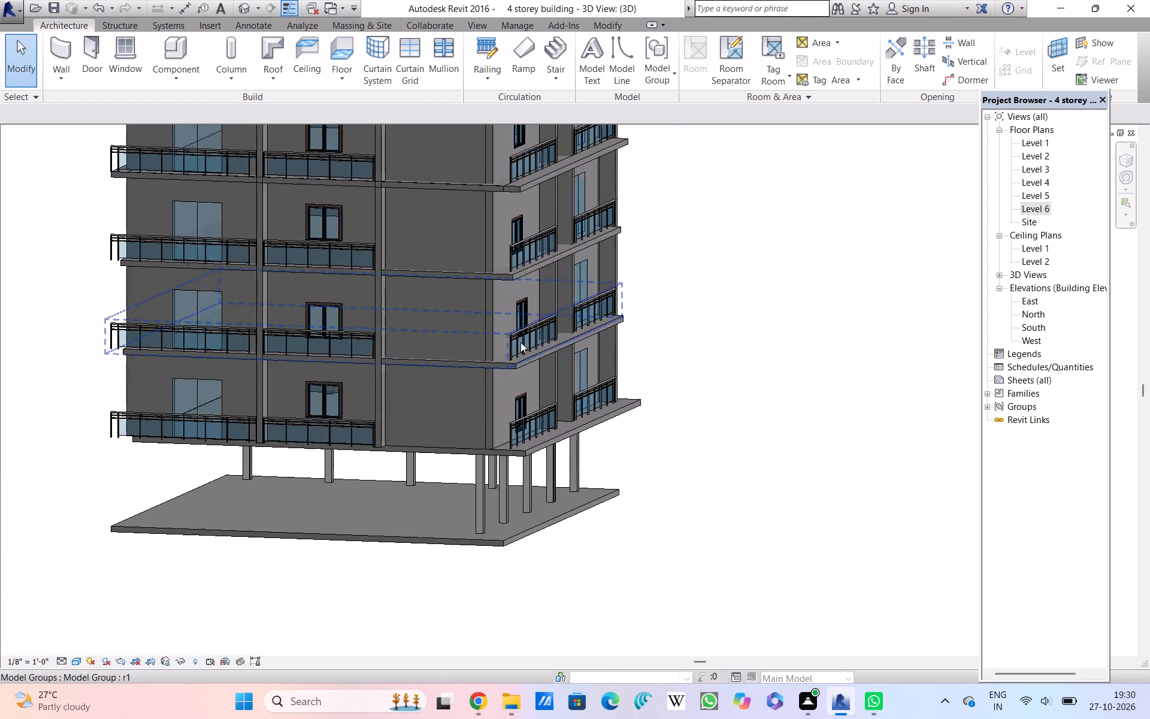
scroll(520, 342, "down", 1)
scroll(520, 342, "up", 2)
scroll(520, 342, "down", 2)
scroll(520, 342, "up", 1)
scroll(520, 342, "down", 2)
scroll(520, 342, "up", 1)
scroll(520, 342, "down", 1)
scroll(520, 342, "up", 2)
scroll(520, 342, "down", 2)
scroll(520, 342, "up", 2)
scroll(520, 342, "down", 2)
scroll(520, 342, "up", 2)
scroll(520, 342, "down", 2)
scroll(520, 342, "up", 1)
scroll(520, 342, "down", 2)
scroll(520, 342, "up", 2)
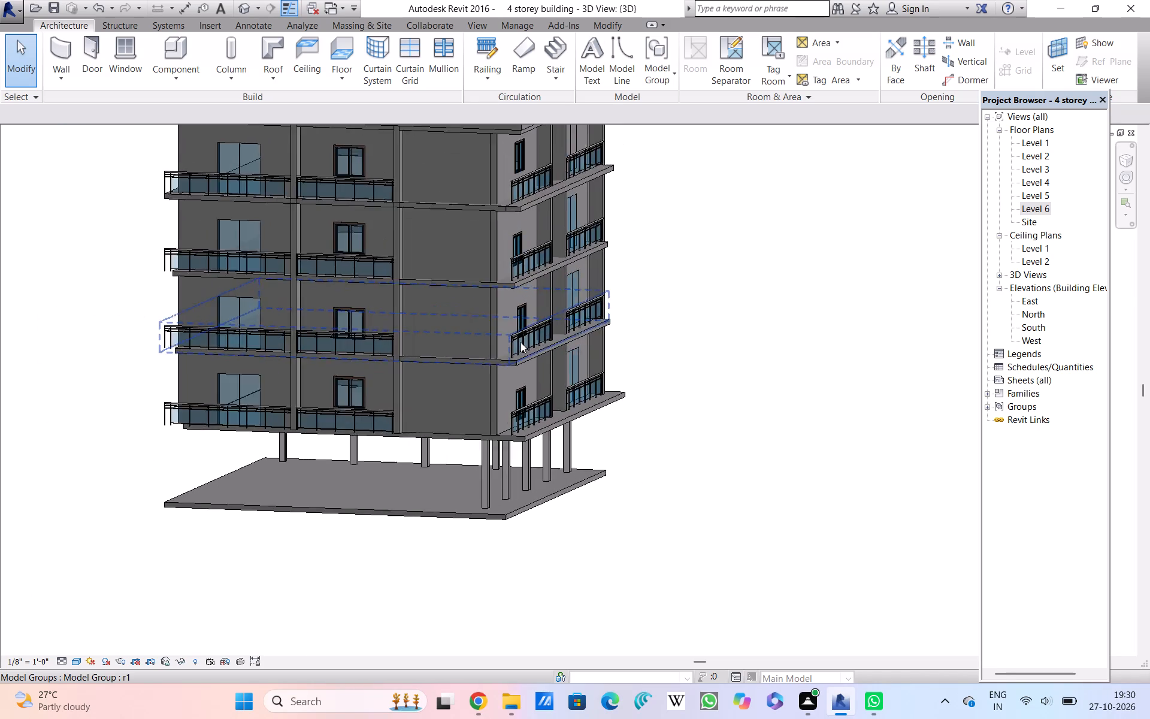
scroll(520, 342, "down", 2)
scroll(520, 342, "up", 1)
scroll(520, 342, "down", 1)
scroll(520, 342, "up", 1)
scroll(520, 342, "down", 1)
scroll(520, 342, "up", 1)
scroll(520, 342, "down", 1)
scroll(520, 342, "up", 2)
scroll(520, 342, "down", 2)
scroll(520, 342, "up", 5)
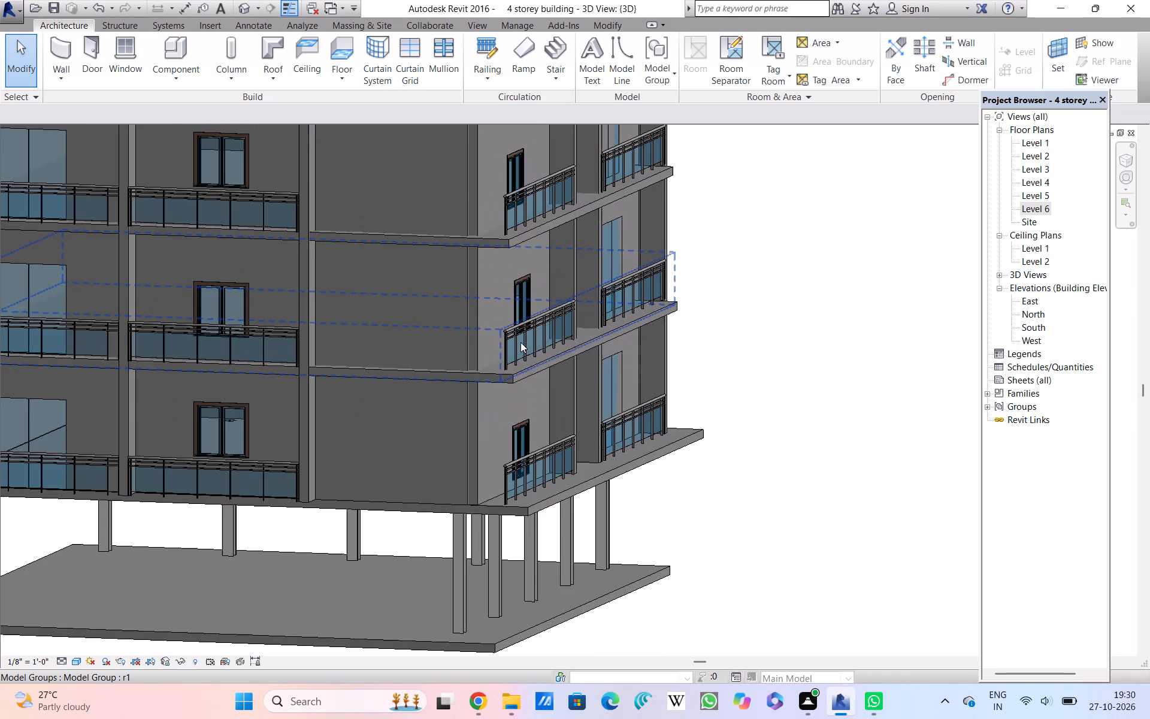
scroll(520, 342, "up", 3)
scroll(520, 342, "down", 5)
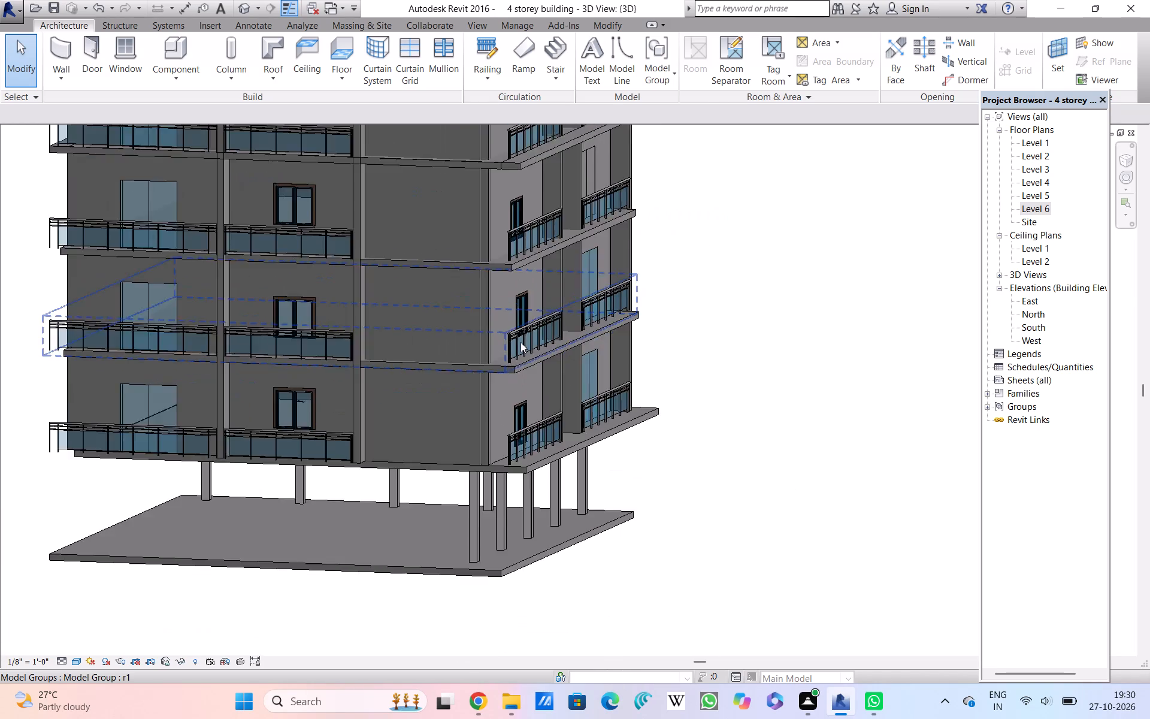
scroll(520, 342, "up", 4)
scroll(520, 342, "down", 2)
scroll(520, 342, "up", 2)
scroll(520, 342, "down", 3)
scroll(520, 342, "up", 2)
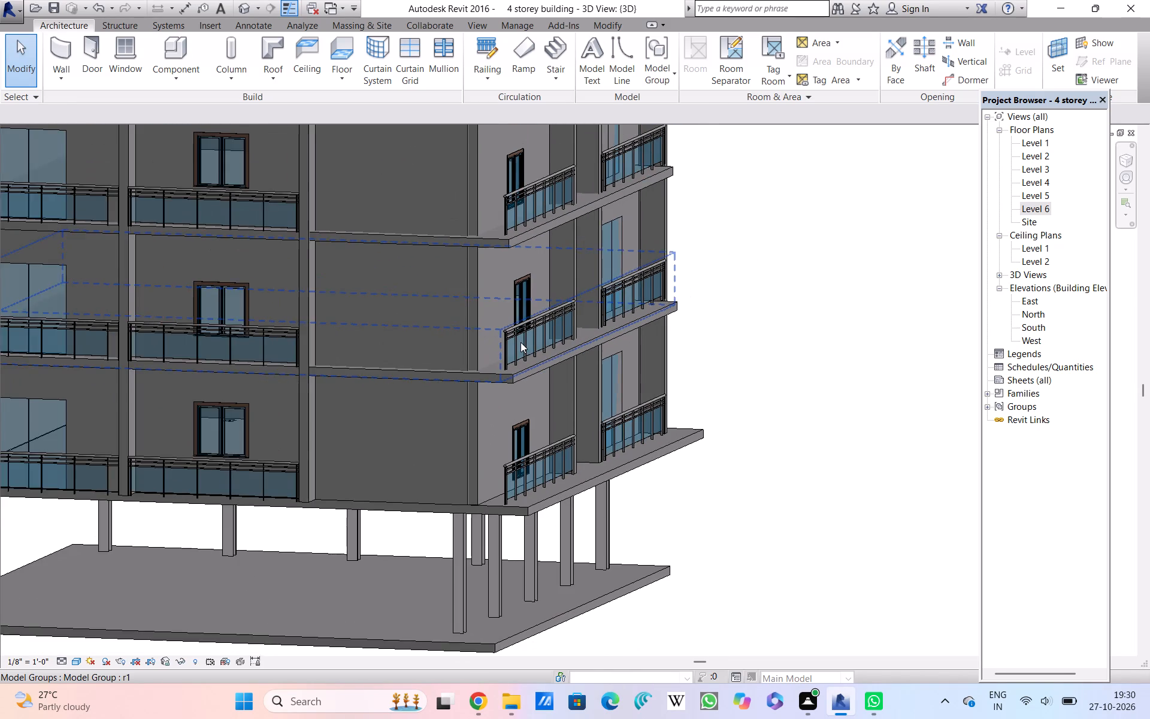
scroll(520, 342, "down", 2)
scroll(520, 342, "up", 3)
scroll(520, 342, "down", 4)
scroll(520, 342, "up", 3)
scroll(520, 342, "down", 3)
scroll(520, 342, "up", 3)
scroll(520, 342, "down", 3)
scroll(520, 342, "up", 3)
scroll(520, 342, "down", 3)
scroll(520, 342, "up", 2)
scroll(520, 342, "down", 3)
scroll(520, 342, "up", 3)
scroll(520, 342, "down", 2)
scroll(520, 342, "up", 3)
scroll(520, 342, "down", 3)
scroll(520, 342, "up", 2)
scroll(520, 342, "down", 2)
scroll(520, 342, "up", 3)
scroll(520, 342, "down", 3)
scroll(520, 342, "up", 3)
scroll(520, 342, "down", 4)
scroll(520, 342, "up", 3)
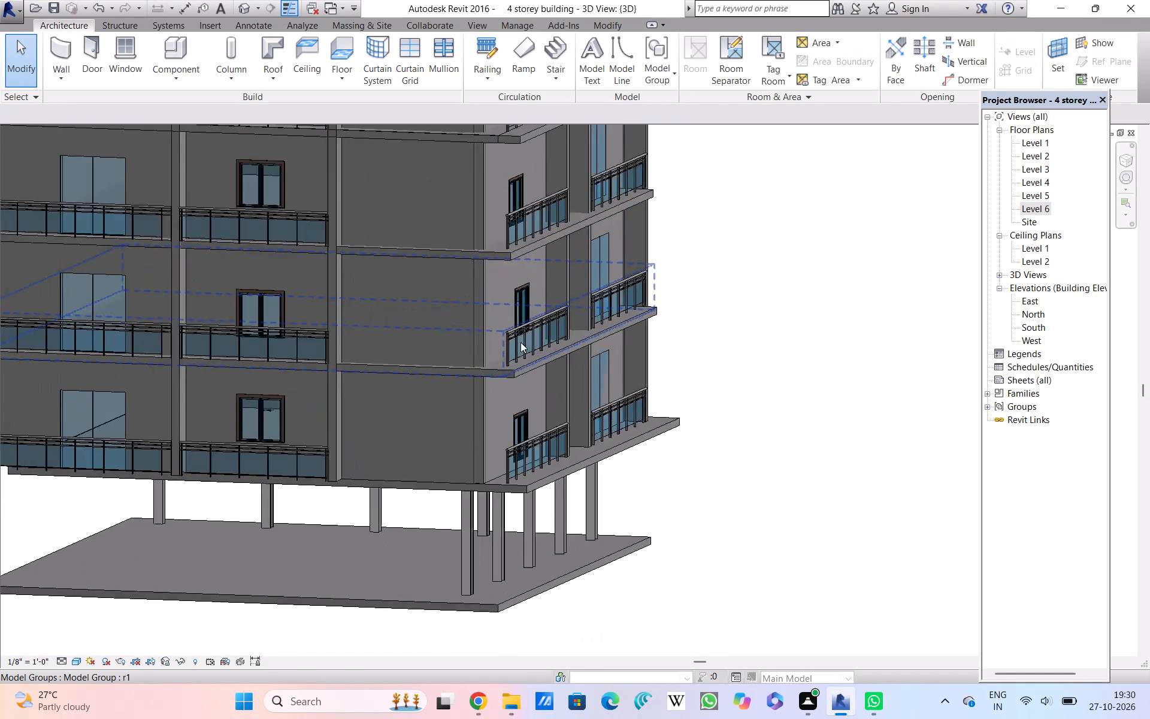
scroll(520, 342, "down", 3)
Examine the side facade's lower-storey balcony railings, slab edges, doors and windows up close.
scroll(520, 342, "up", 8)
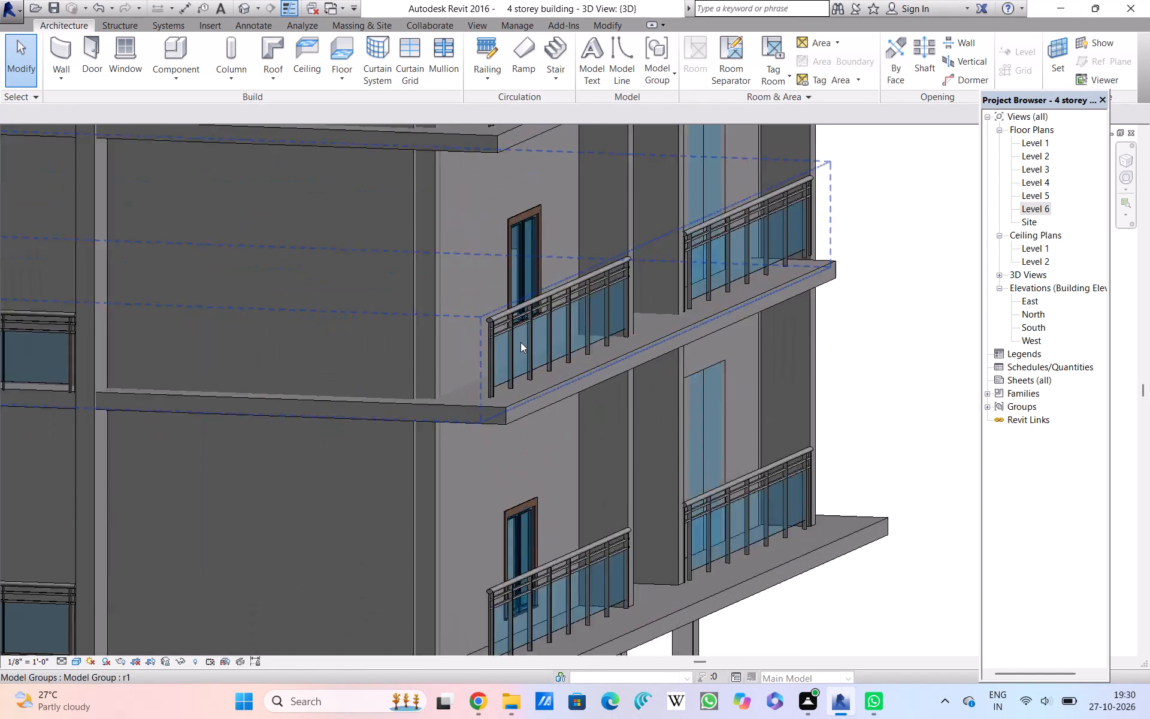
scroll(520, 342, "up", 2)
scroll(520, 342, "down", 4)
scroll(520, 342, "up", 1)
scroll(520, 342, "down", 3)
scroll(520, 342, "up", 1)
scroll(520, 342, "down", 1)
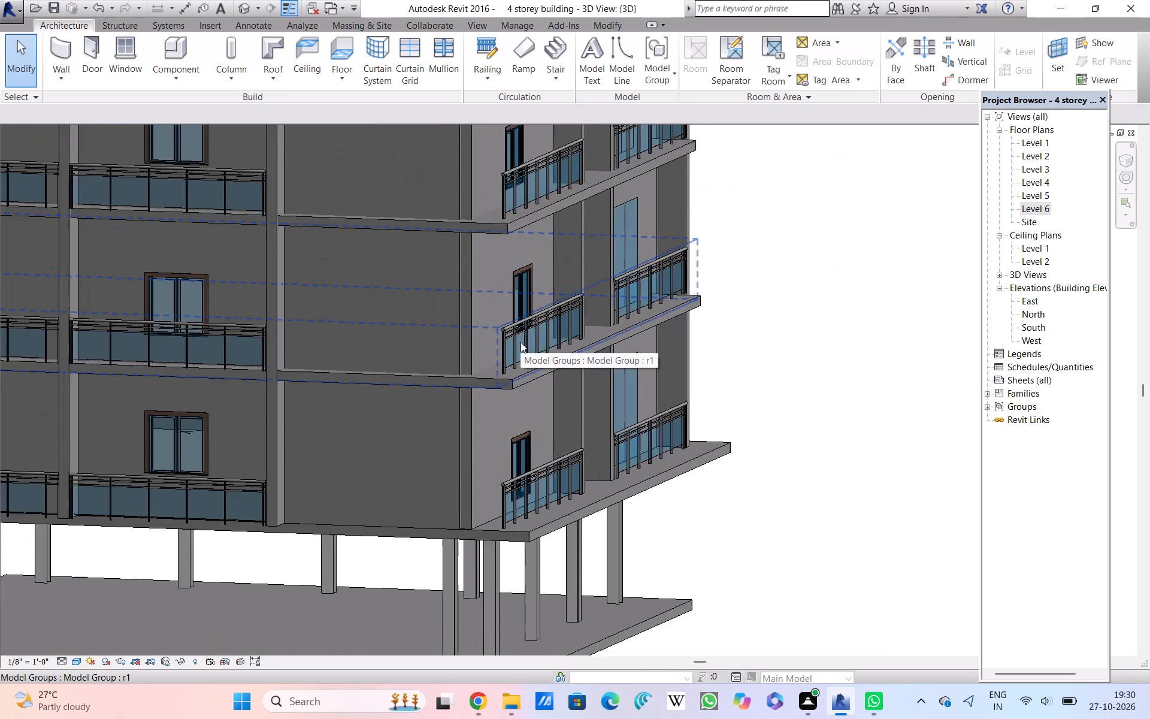
scroll(520, 342, "up", 11)
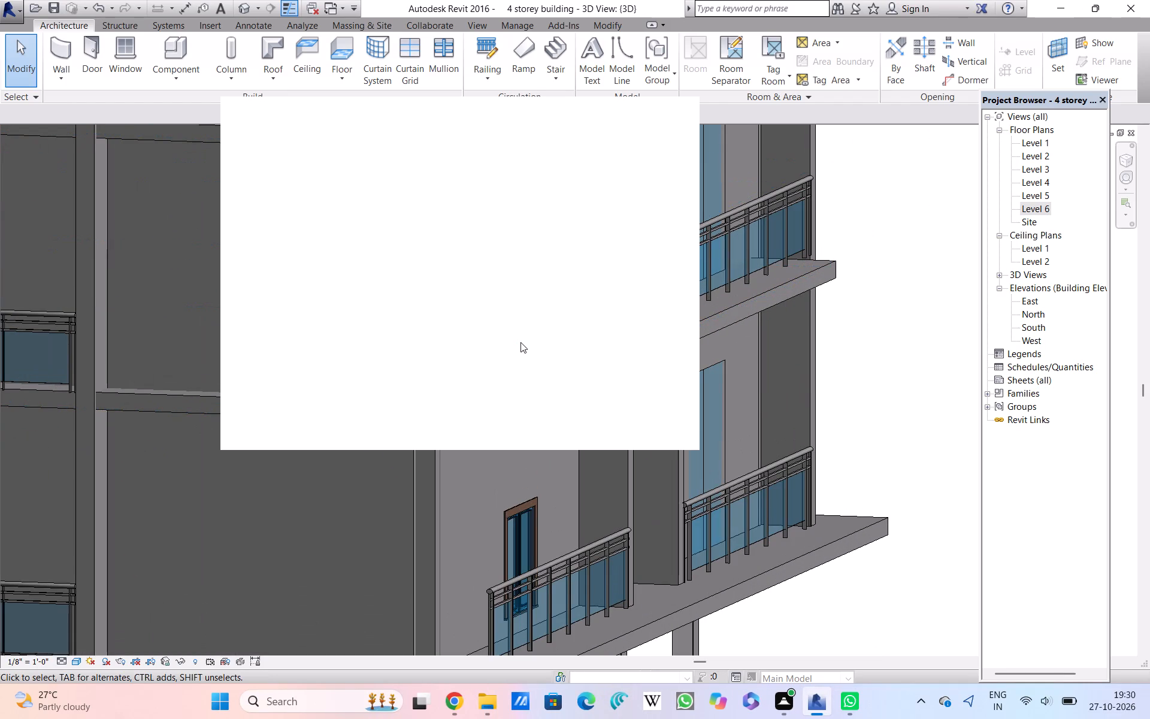
scroll(520, 342, "up", 4)
scroll(520, 342, "down", 19)
Dismiss the blank pop-up window covering the building in the 3D view.
scroll(520, 342, "down", 1)
scroll(520, 342, "up", 3)
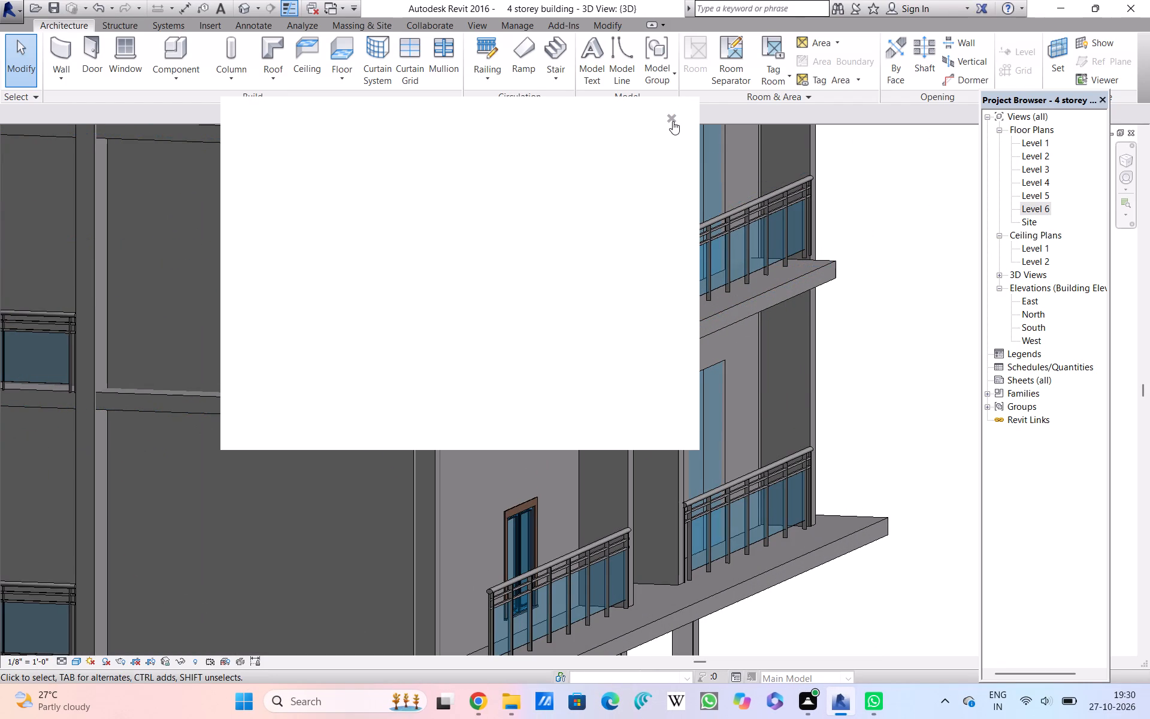
left_click(673, 121)
double_click(673, 121)
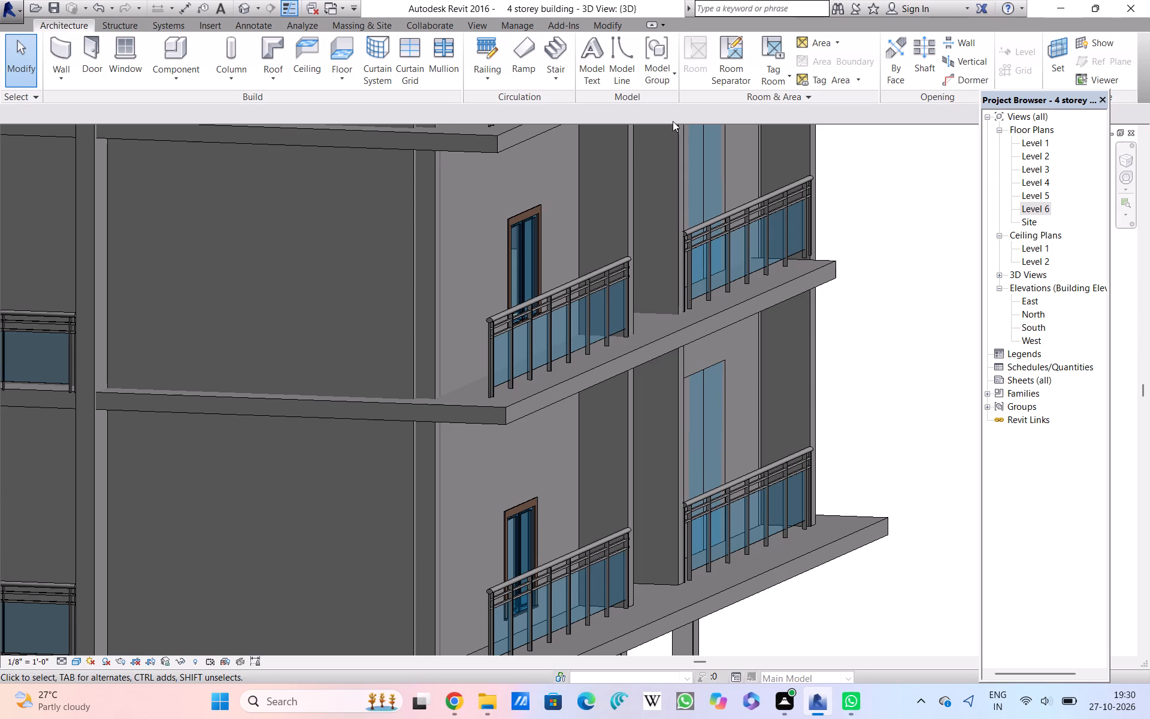
Review the building corner up close and the whole building, checking both facades, slab edges, roof parapet, columns and base slab.
scroll(673, 121, "down", 4)
scroll(673, 121, "up", 1)
scroll(673, 121, "down", 1)
scroll(673, 121, "up", 3)
scroll(673, 121, "down", 8)
scroll(470, 561, "down", 2)
scroll(470, 561, "up", 4)
scroll(470, 561, "down", 4)
scroll(470, 561, "up", 8)
scroll(470, 561, "down", 12)
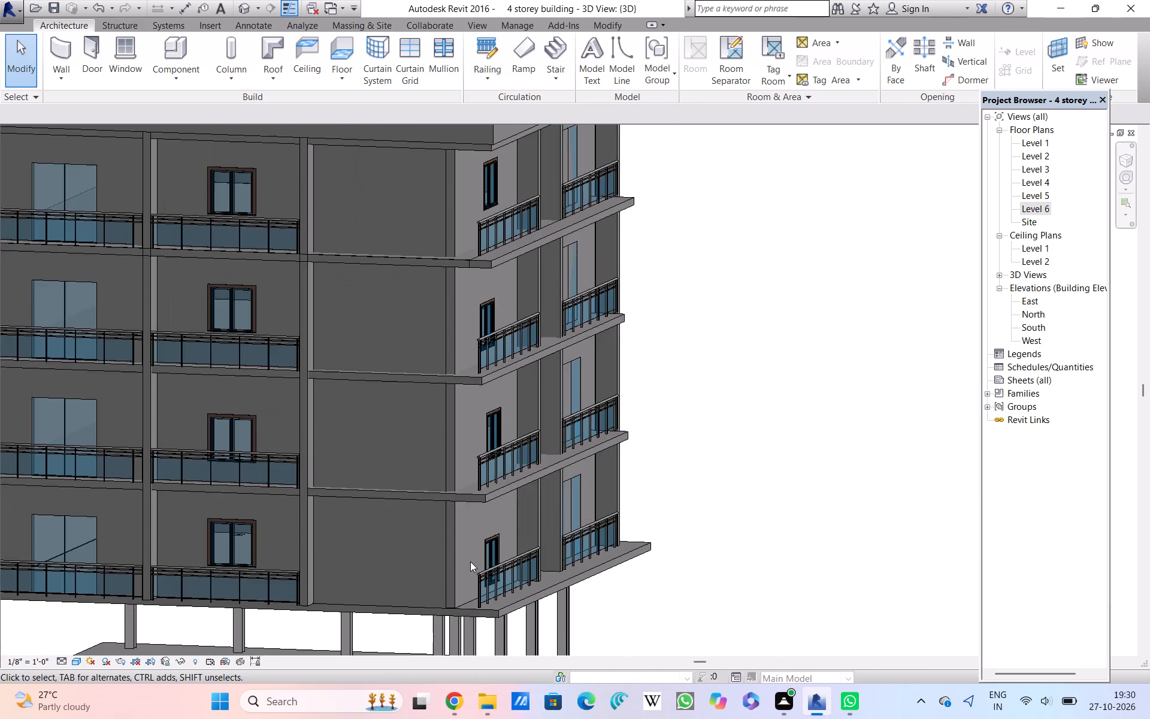
scroll(470, 561, "down", 4)
scroll(470, 561, "up", 9)
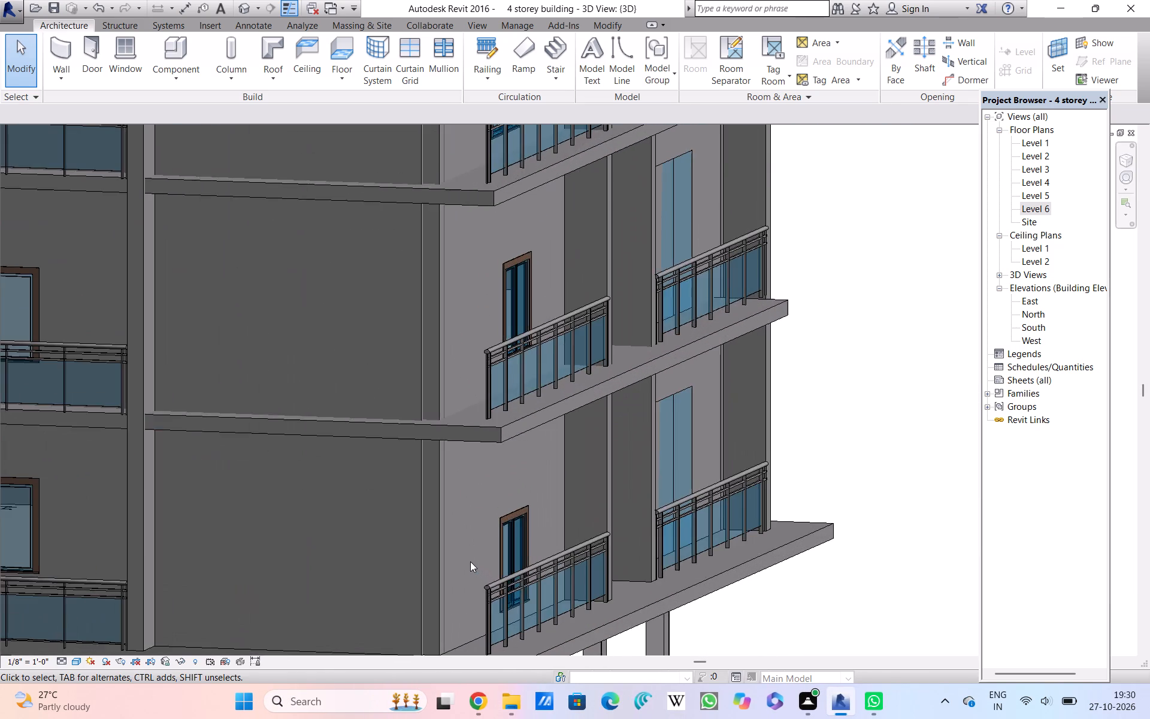
scroll(470, 561, "up", 4)
scroll(470, 561, "down", 11)
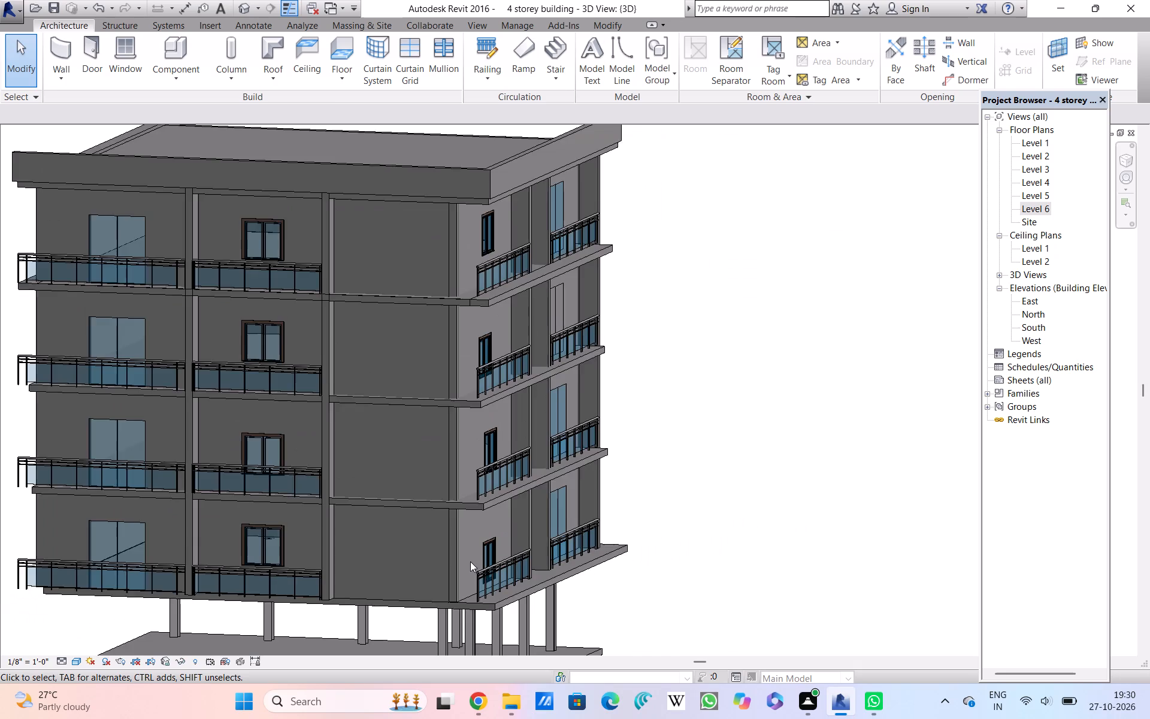
scroll(470, 561, "down", 1)
scroll(470, 561, "up", 4)
scroll(470, 561, "down", 5)
scroll(470, 561, "up", 2)
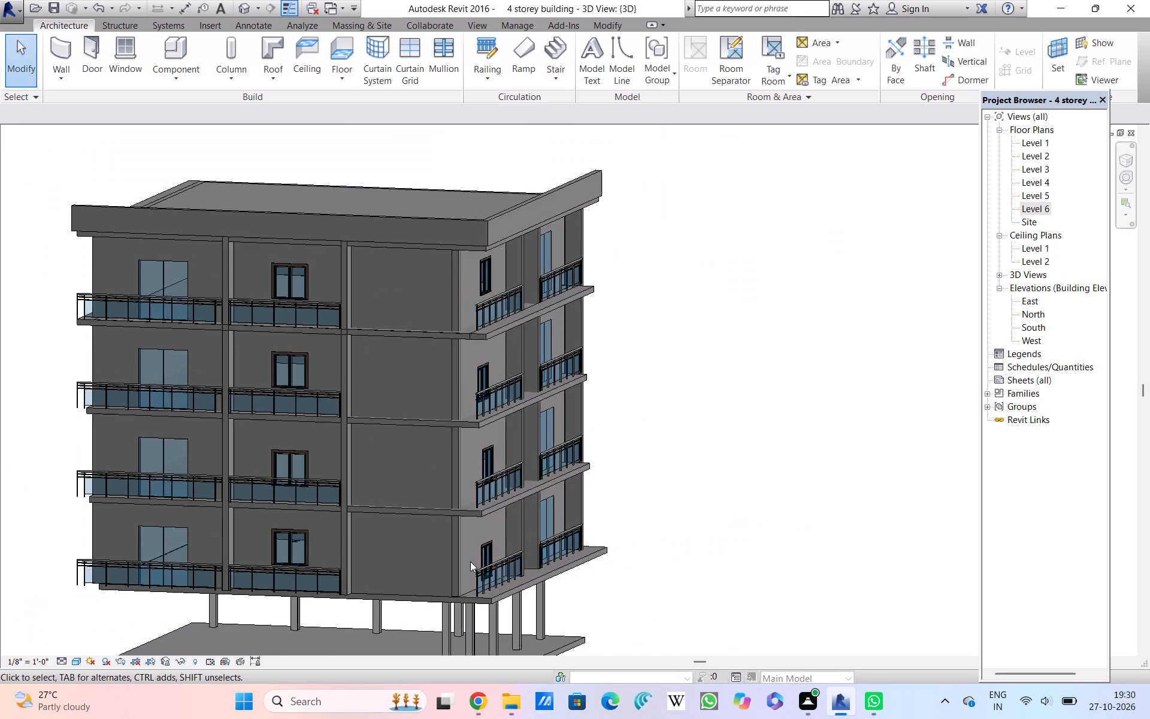
scroll(470, 561, "down", 5)
scroll(470, 561, "up", 5)
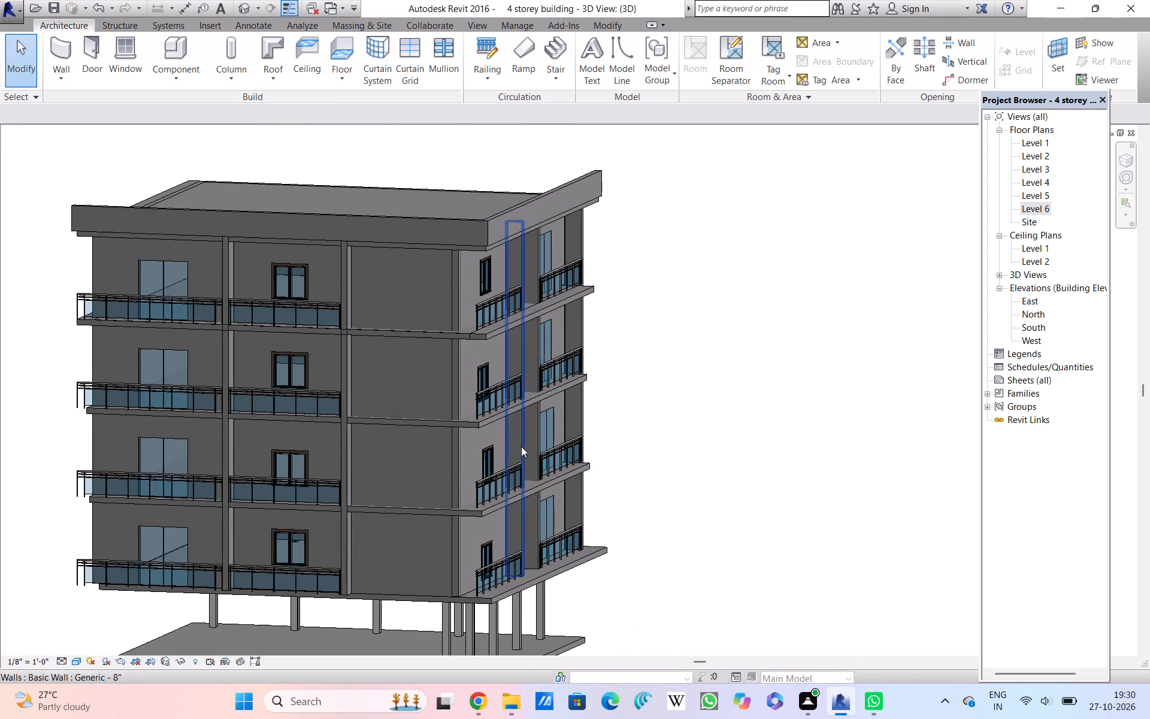
scroll(522, 453, "down", 4)
scroll(523, 463, "up", 2)
scroll(523, 463, "down", 2)
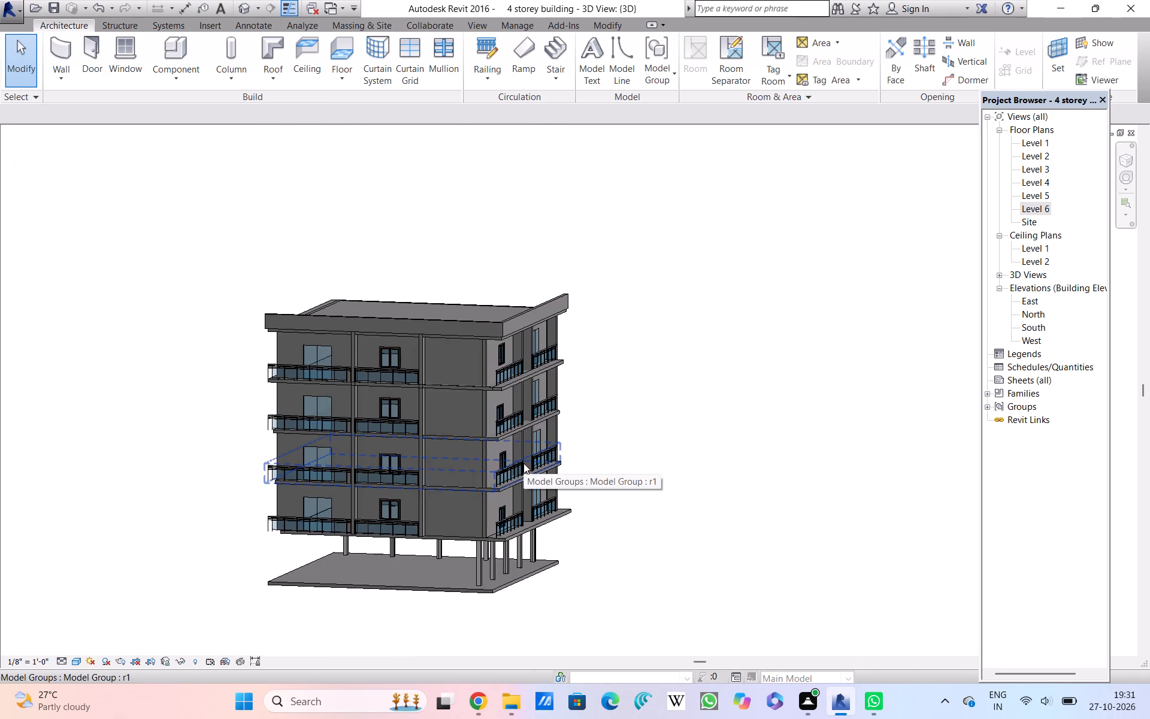
Compare the balcony railings, floor slab edges and walls across all four storeys around the building corner.
scroll(523, 463, "up", 6)
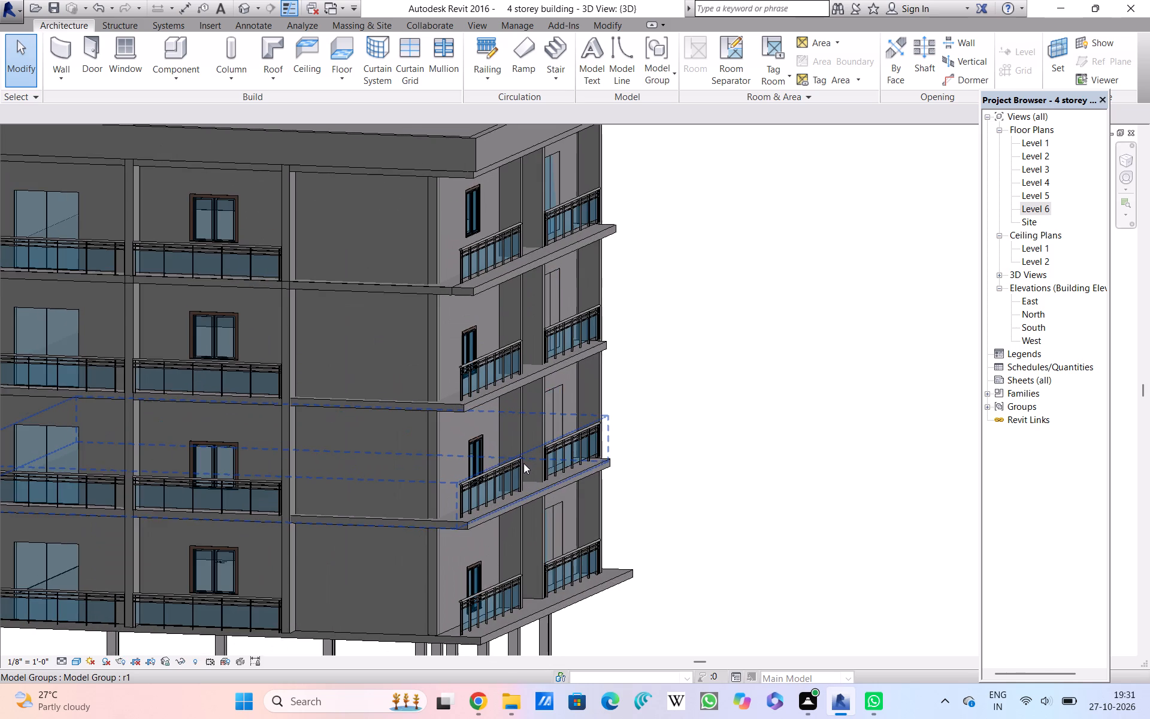
scroll(523, 463, "down", 4)
scroll(523, 466, "up", 2)
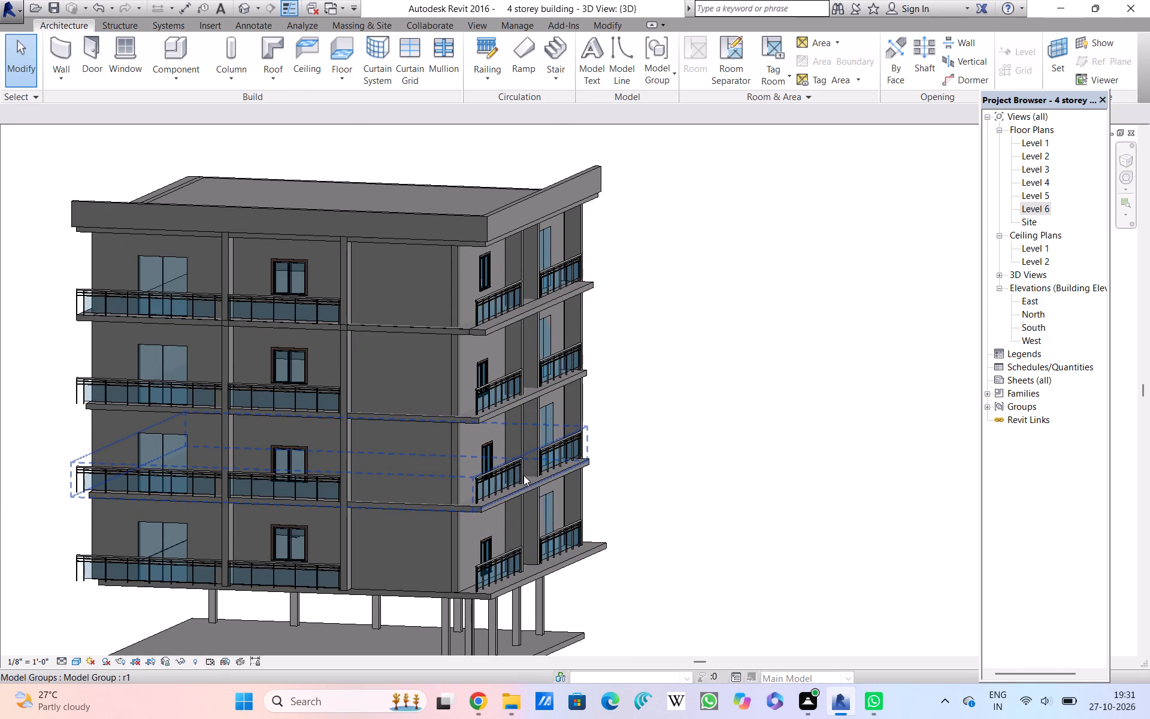
scroll(535, 485, "up", 3)
scroll(535, 485, "down", 2)
scroll(535, 485, "up", 1)
scroll(535, 485, "down", 1)
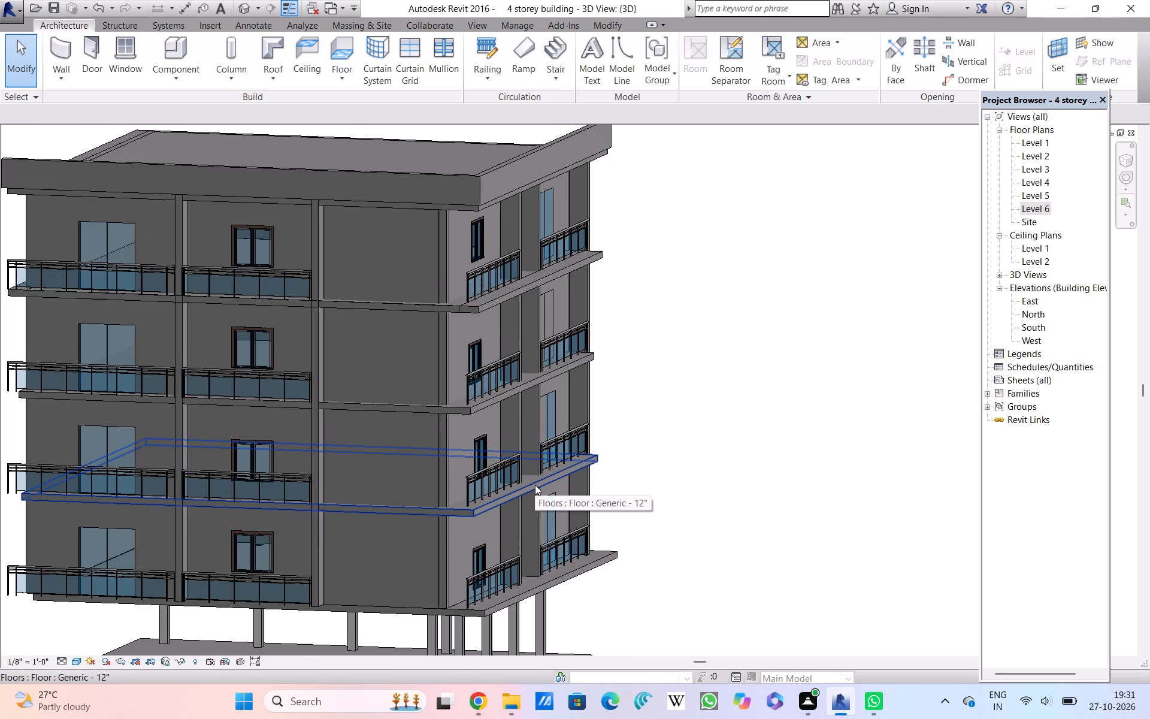
scroll(535, 485, "down", 1)
scroll(535, 485, "up", 1)
scroll(535, 492, "down", 1)
scroll(535, 493, "up", 1)
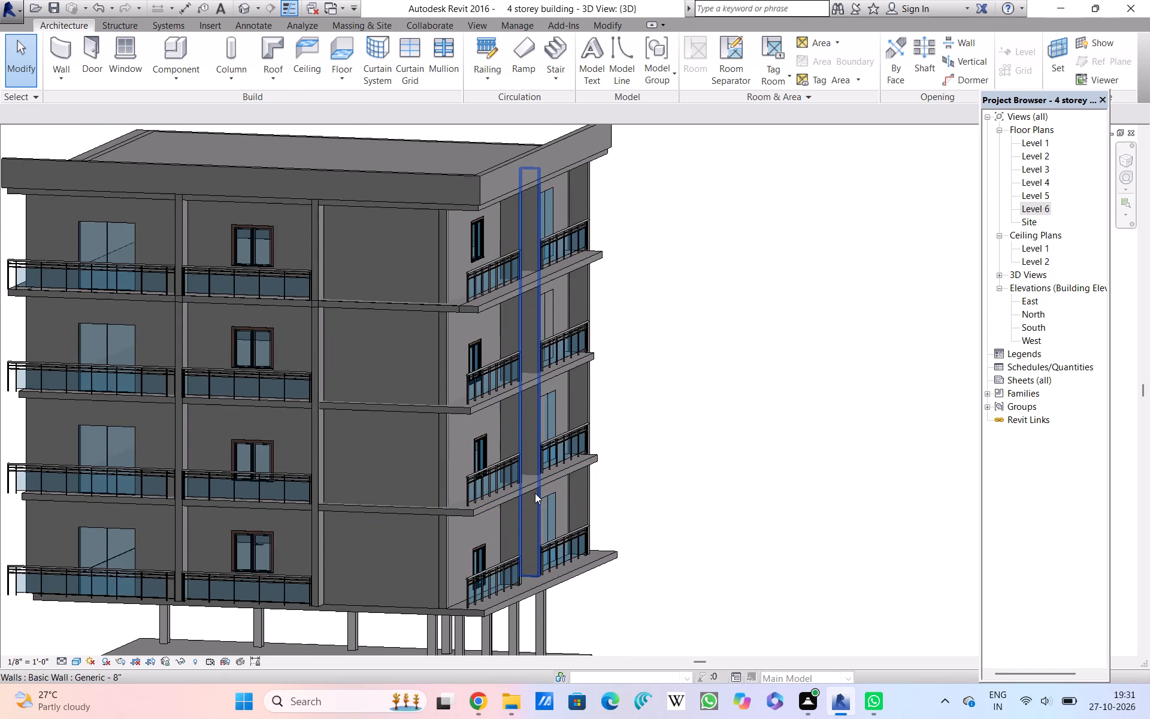
Examine the side facade's lower-storey double doors, windows, balcony railings and slab edges up close.
scroll(535, 493, "up", 3)
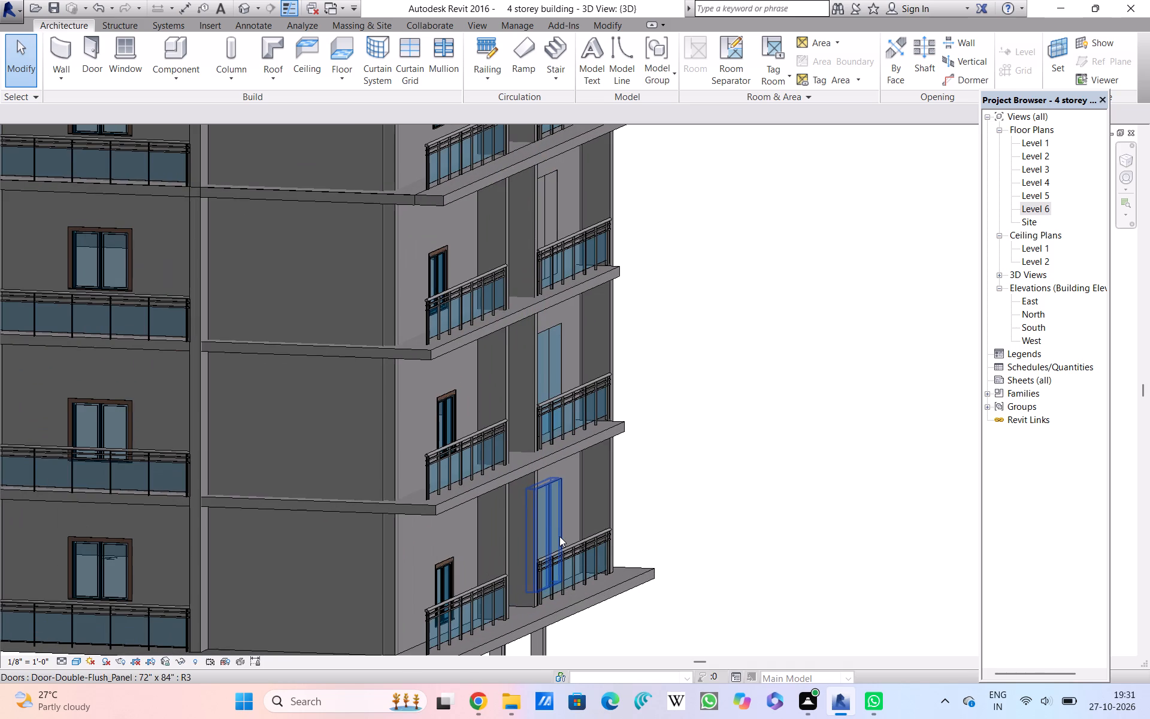
scroll(559, 537, "up", 2)
scroll(559, 537, "down", 2)
scroll(559, 537, "up", 1)
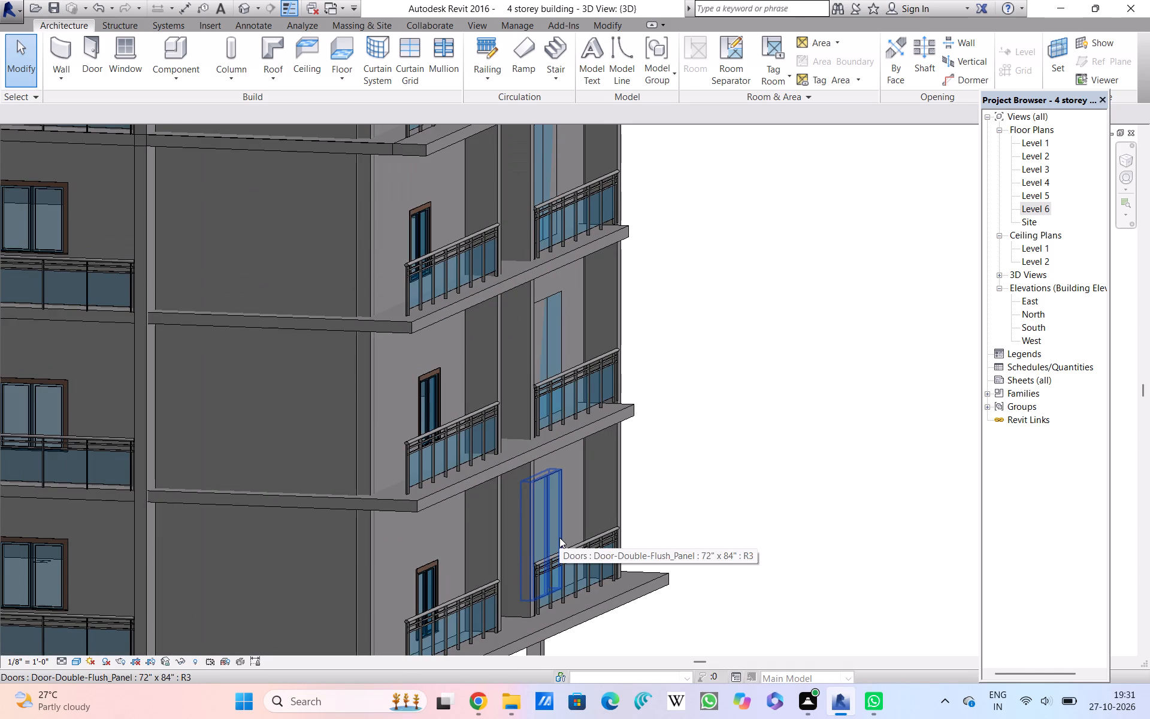
scroll(559, 537, "up", 1)
scroll(559, 537, "down", 4)
scroll(559, 537, "up", 2)
scroll(559, 537, "down", 2)
scroll(559, 537, "up", 2)
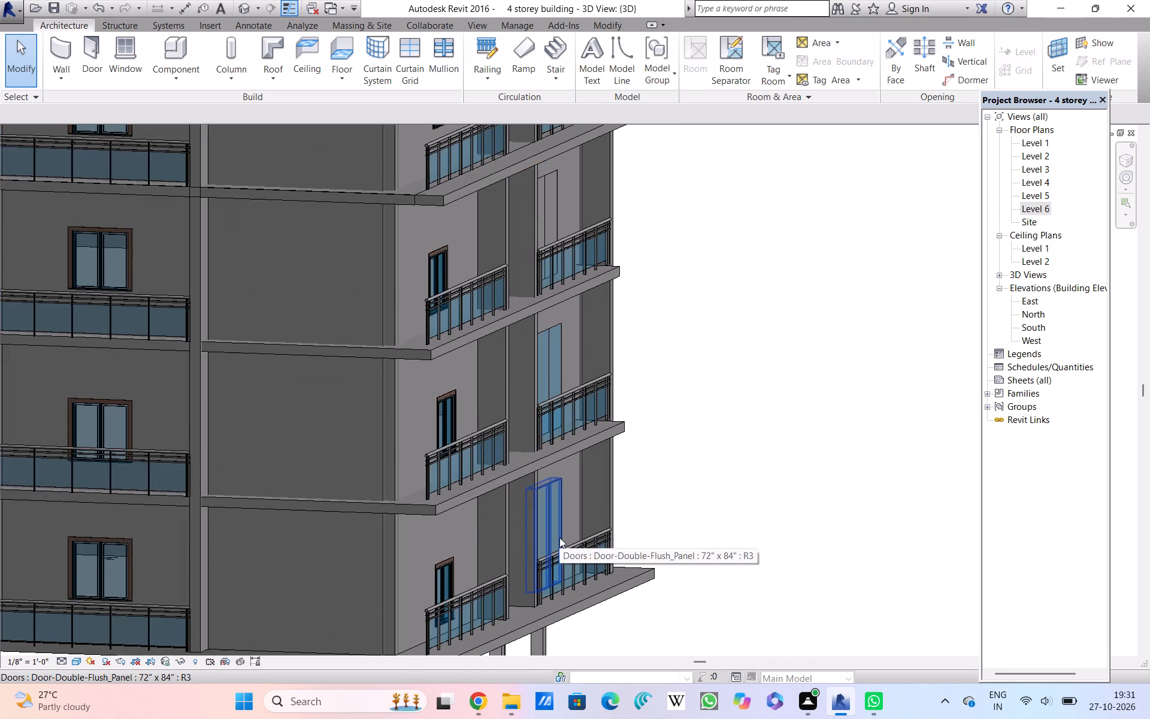
scroll(559, 537, "down", 3)
scroll(559, 537, "up", 3)
scroll(559, 537, "down", 3)
scroll(559, 537, "up", 7)
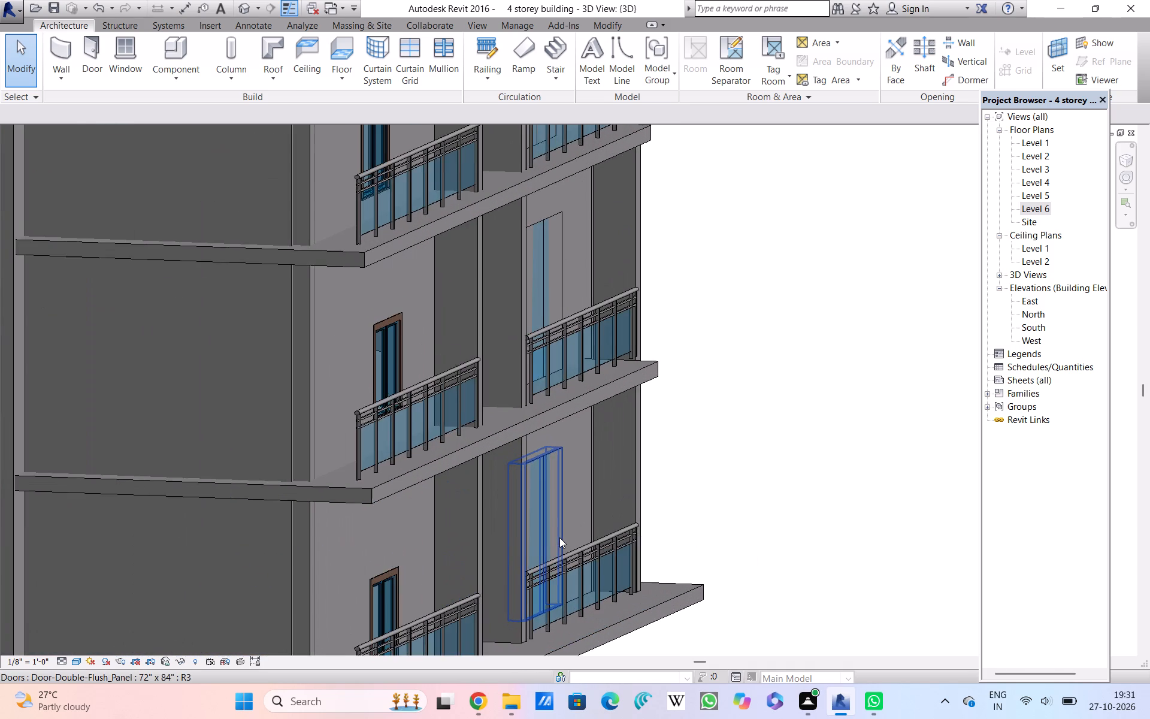
scroll(559, 537, "up", 3)
scroll(559, 537, "down", 2)
scroll(559, 537, "up", 3)
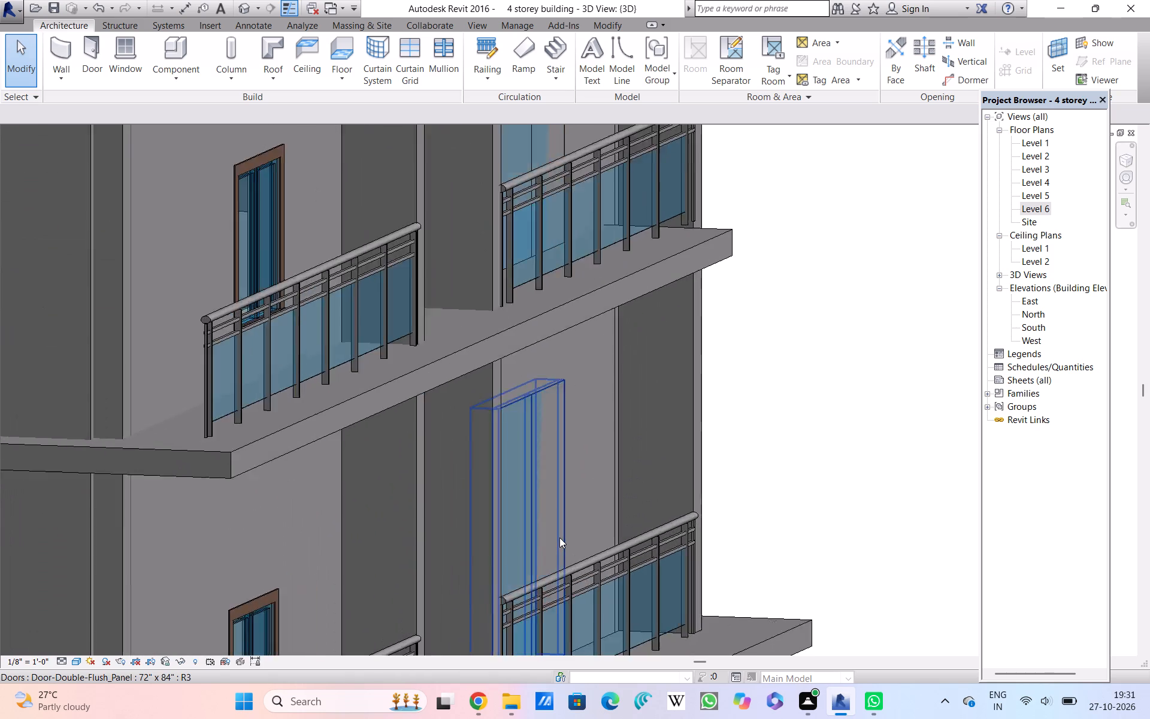
scroll(559, 537, "down", 4)
scroll(559, 537, "up", 2)
scroll(559, 537, "down", 2)
scroll(559, 537, "up", 5)
scroll(559, 537, "down", 7)
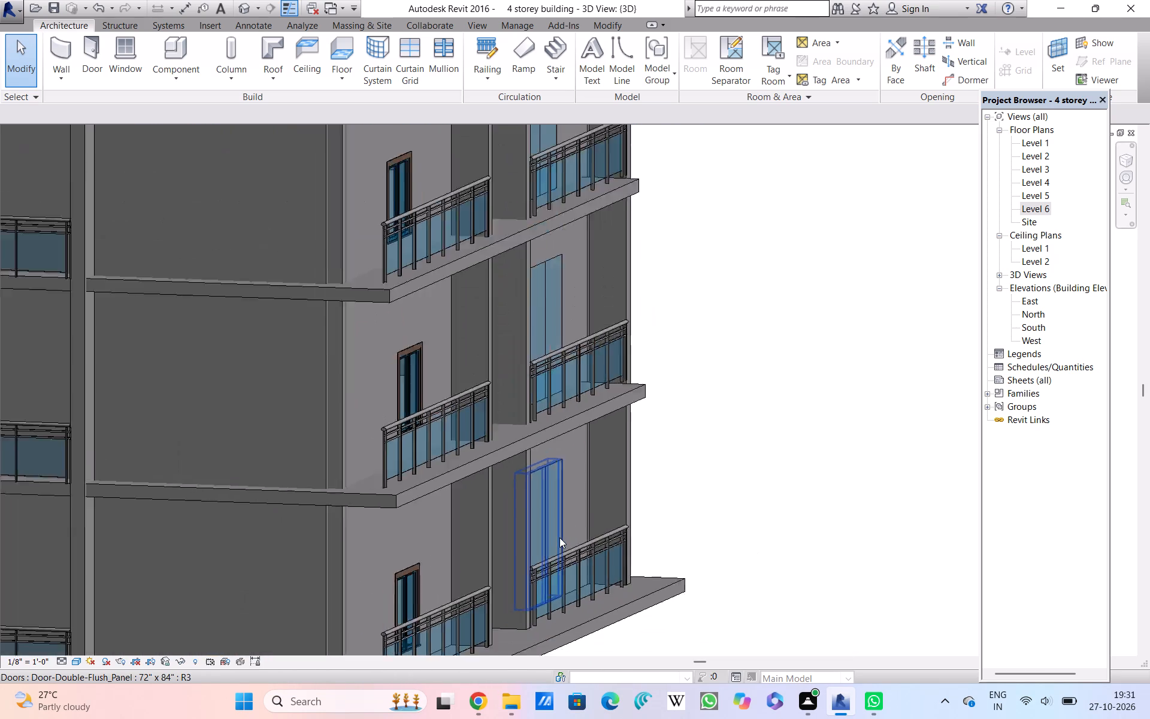
Review the whole building from roof parapet to base slab, including the side balconies and ground-level columns.
scroll(559, 537, "down", 10)
scroll(561, 558, "up", 1)
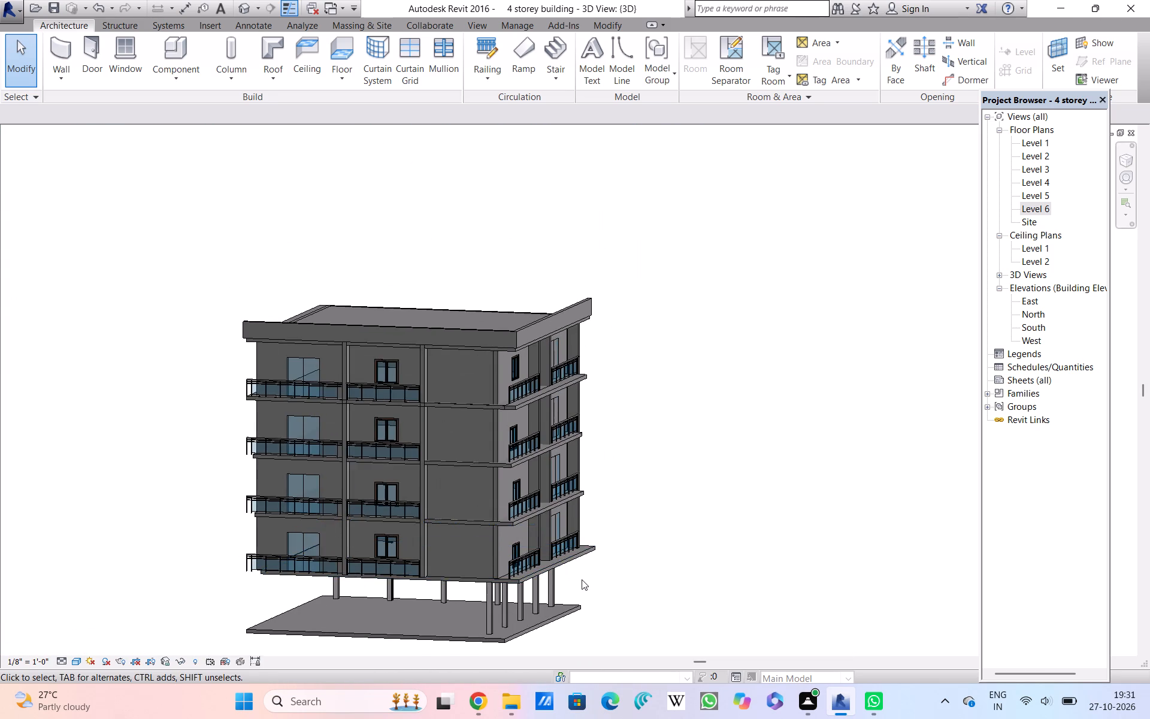
scroll(582, 579, "up", 3)
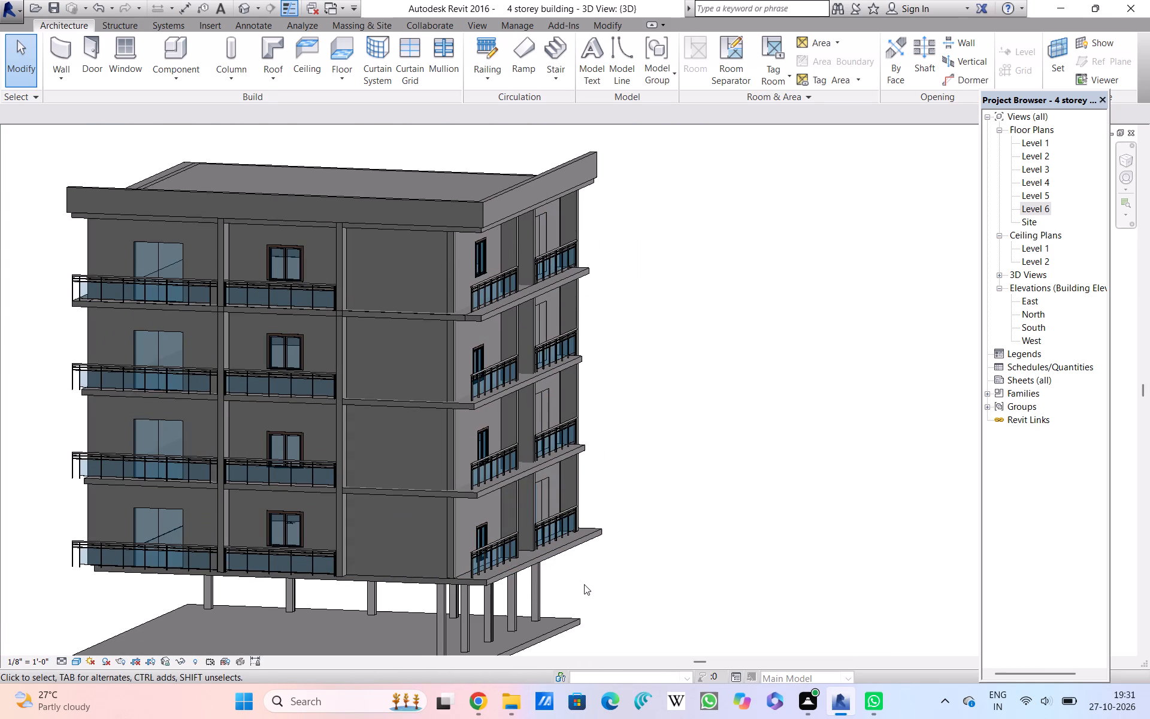
scroll(585, 591, "up", 4)
scroll(585, 591, "down", 2)
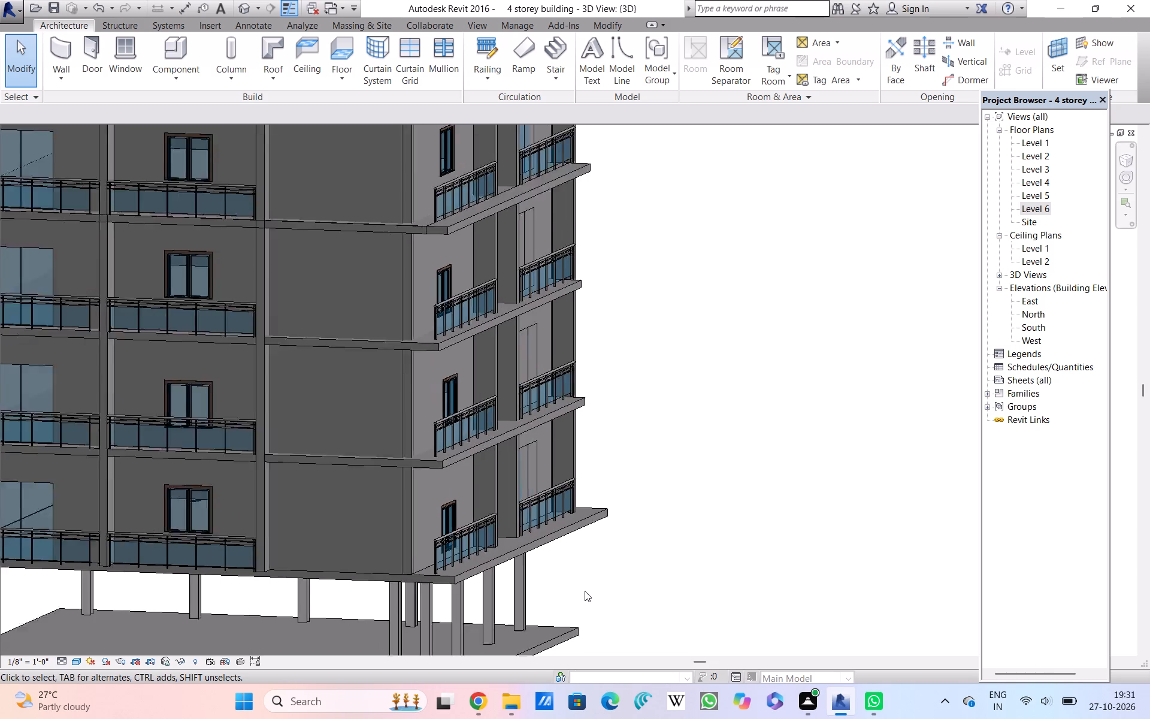
scroll(585, 591, "down", 6)
scroll(585, 591, "up", 3)
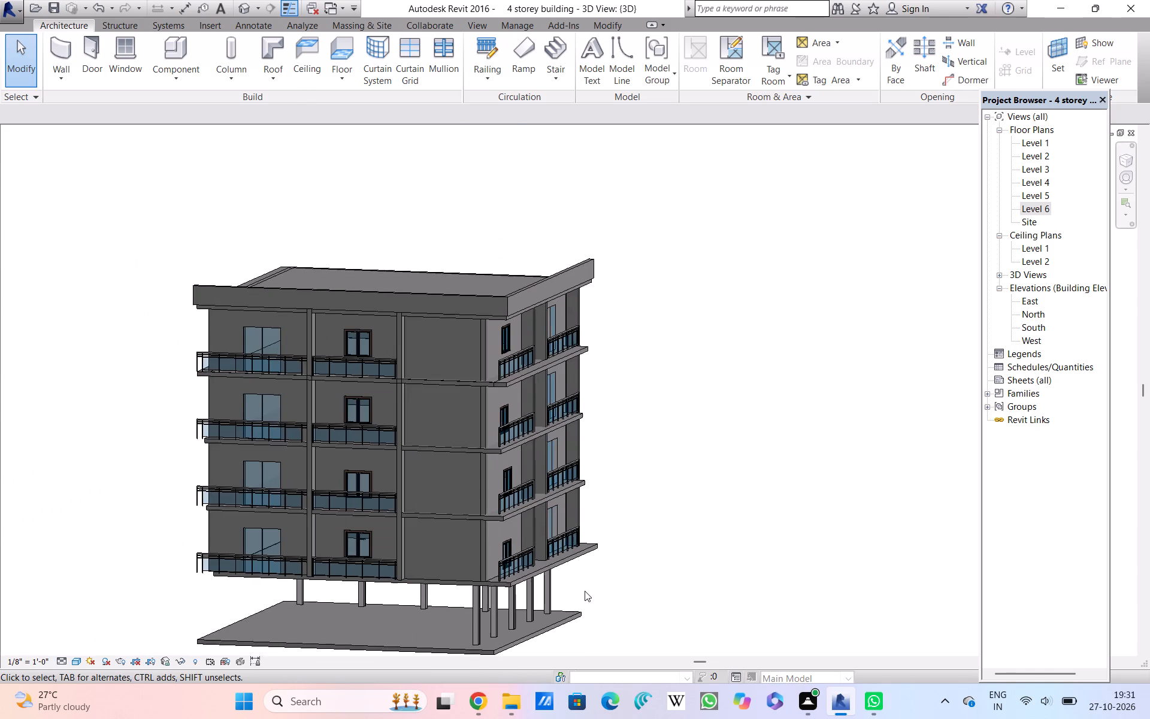
scroll(585, 591, "up", 5)
scroll(585, 591, "down", 5)
scroll(586, 596, "up", 1)
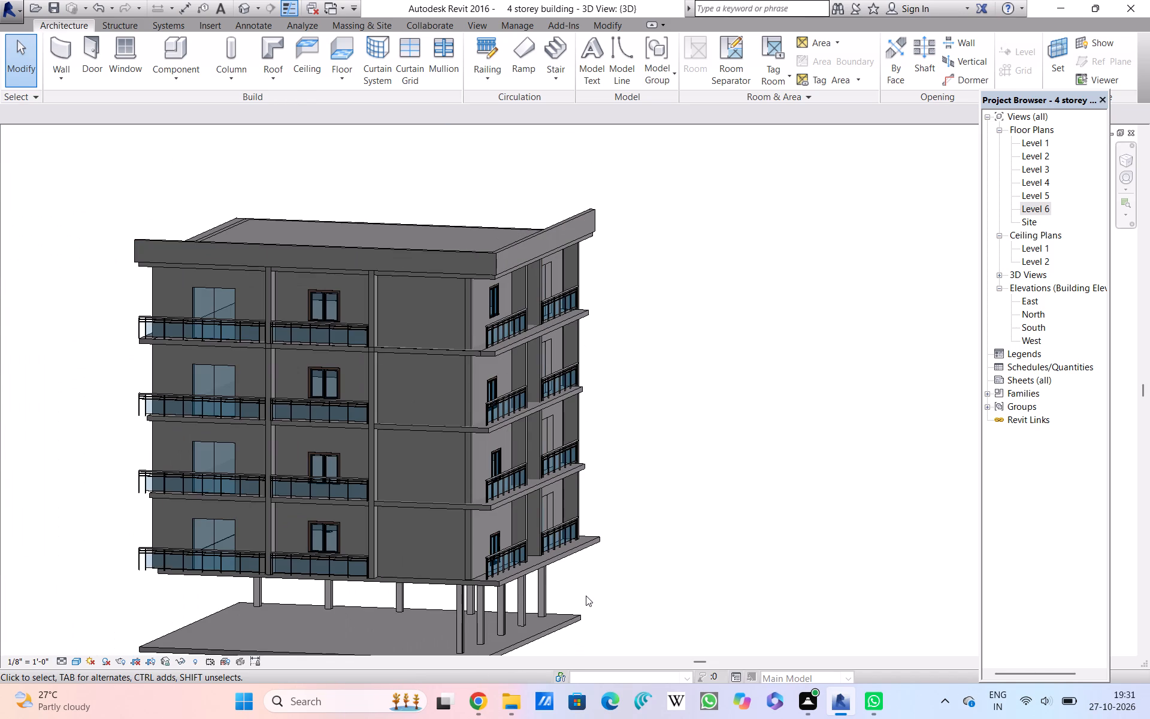
Examine the lower corner of the building, checking the side balconies, projecting slab and supporting ground-level columns.
scroll(586, 596, "up", 5)
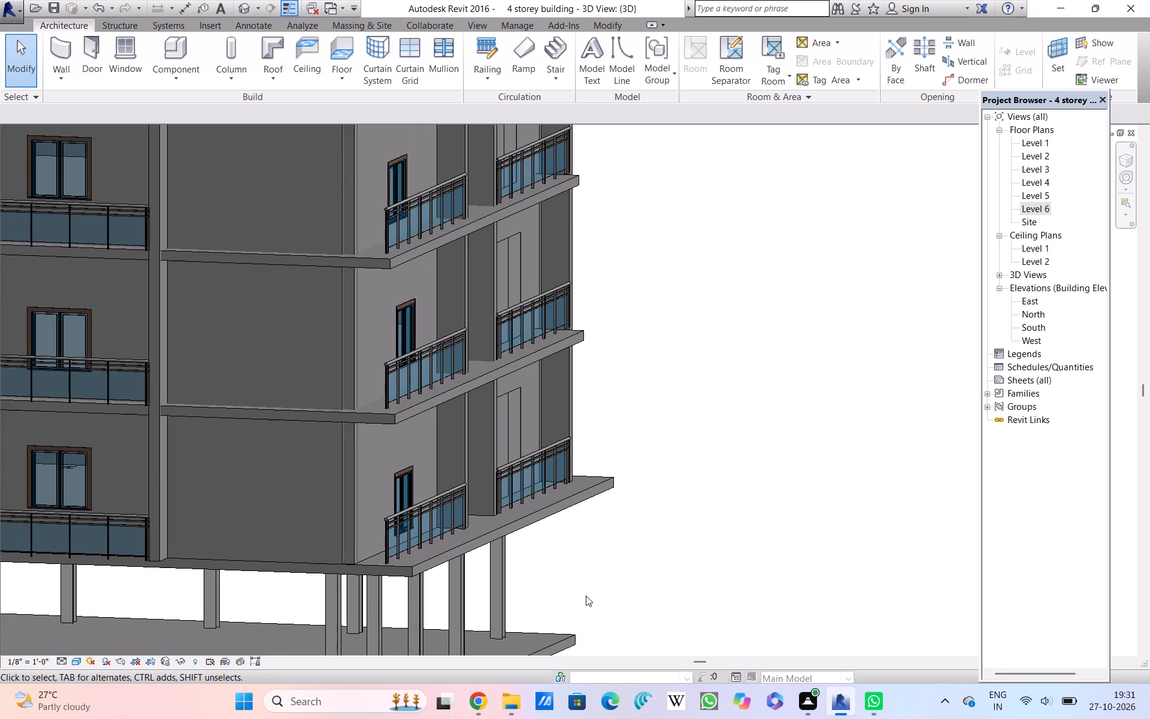
scroll(586, 596, "up", 3)
scroll(586, 596, "down", 11)
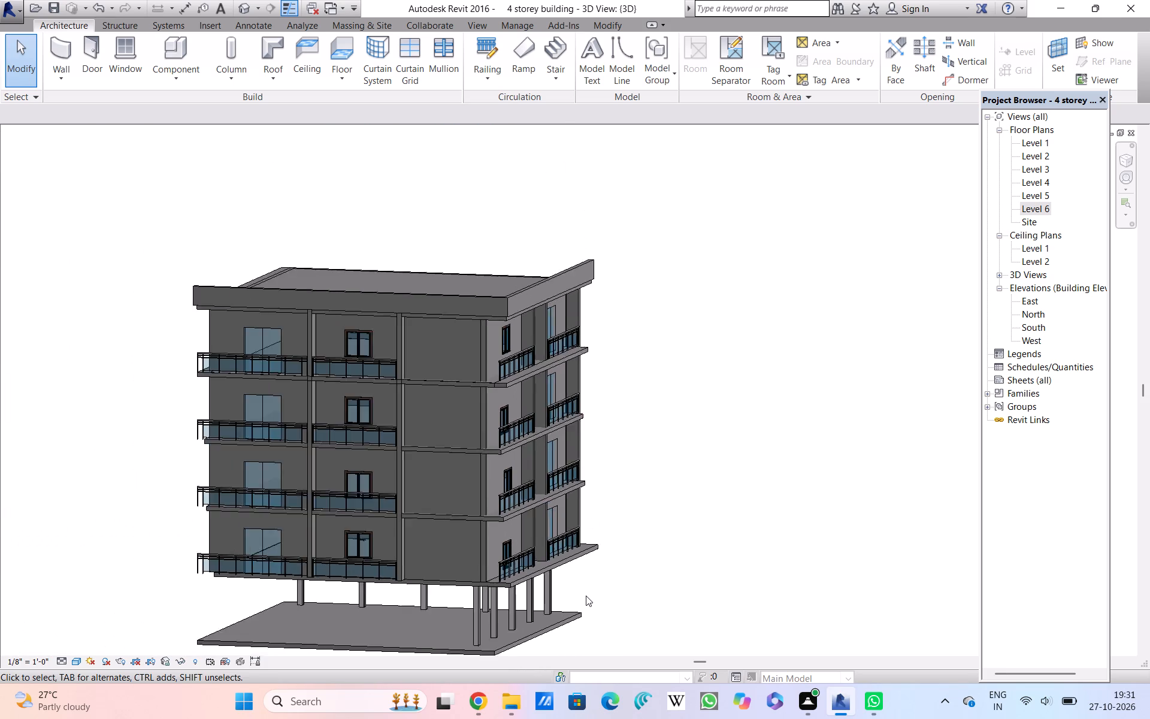
scroll(586, 596, "up", 8)
scroll(586, 596, "down", 3)
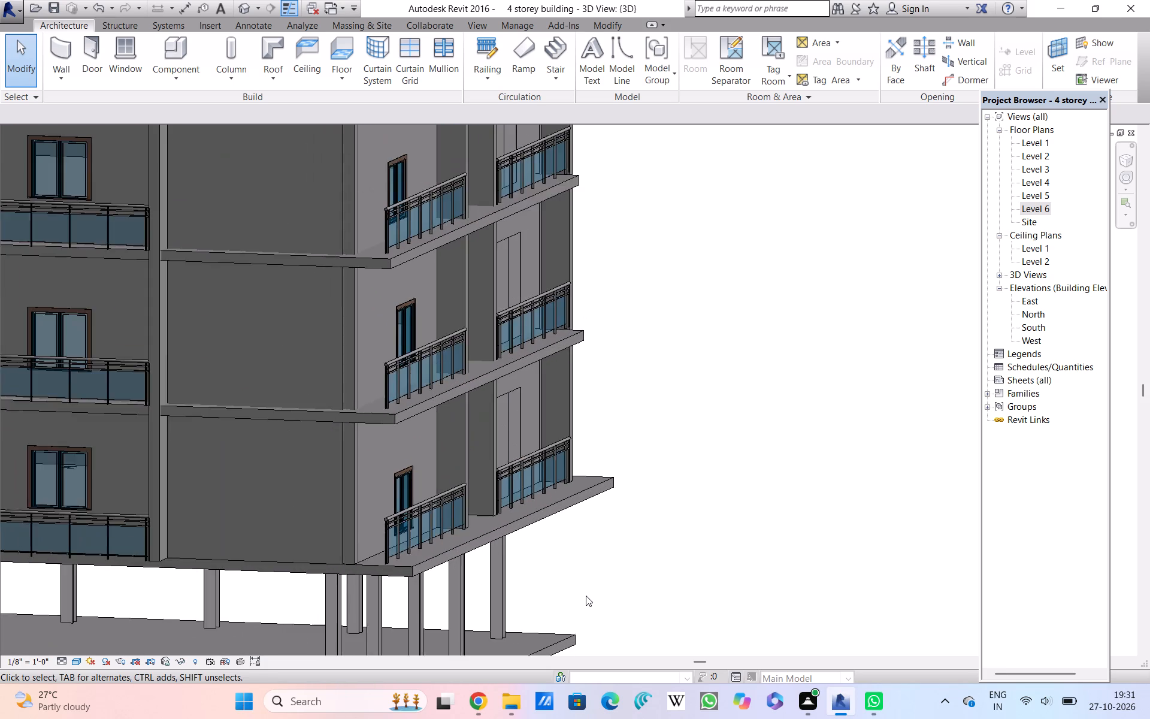
scroll(586, 596, "down", 3)
scroll(586, 596, "up", 5)
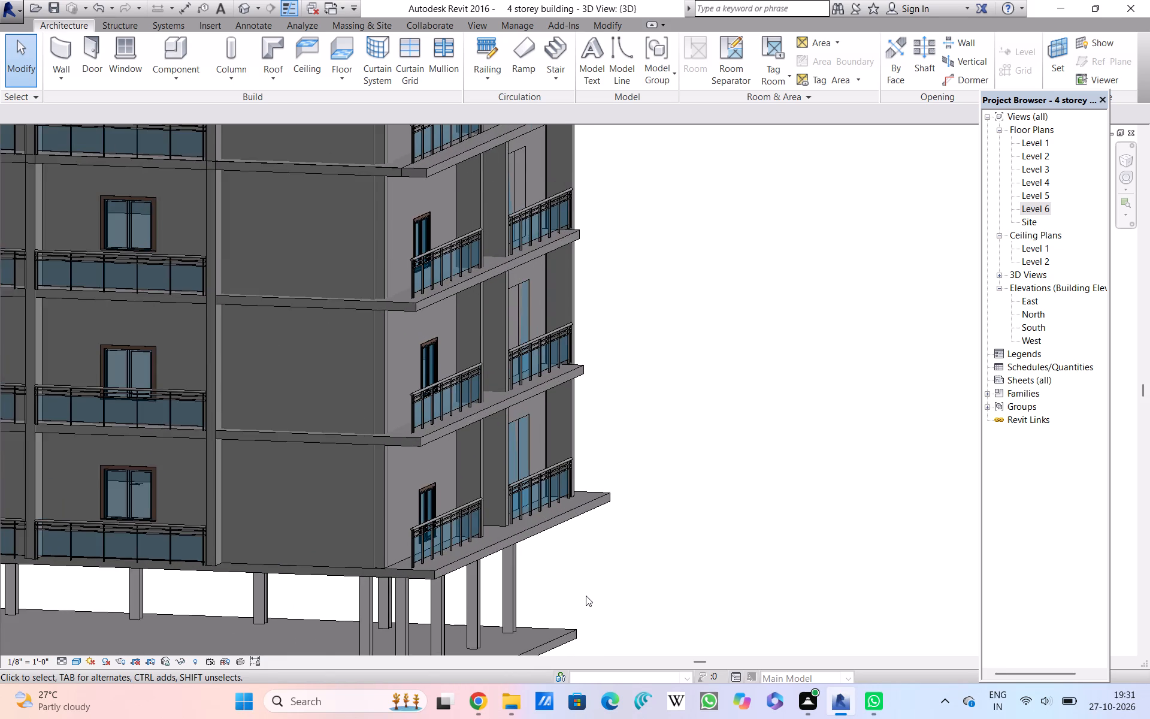
scroll(599, 608, "down", 3)
scroll(599, 608, "up", 5)
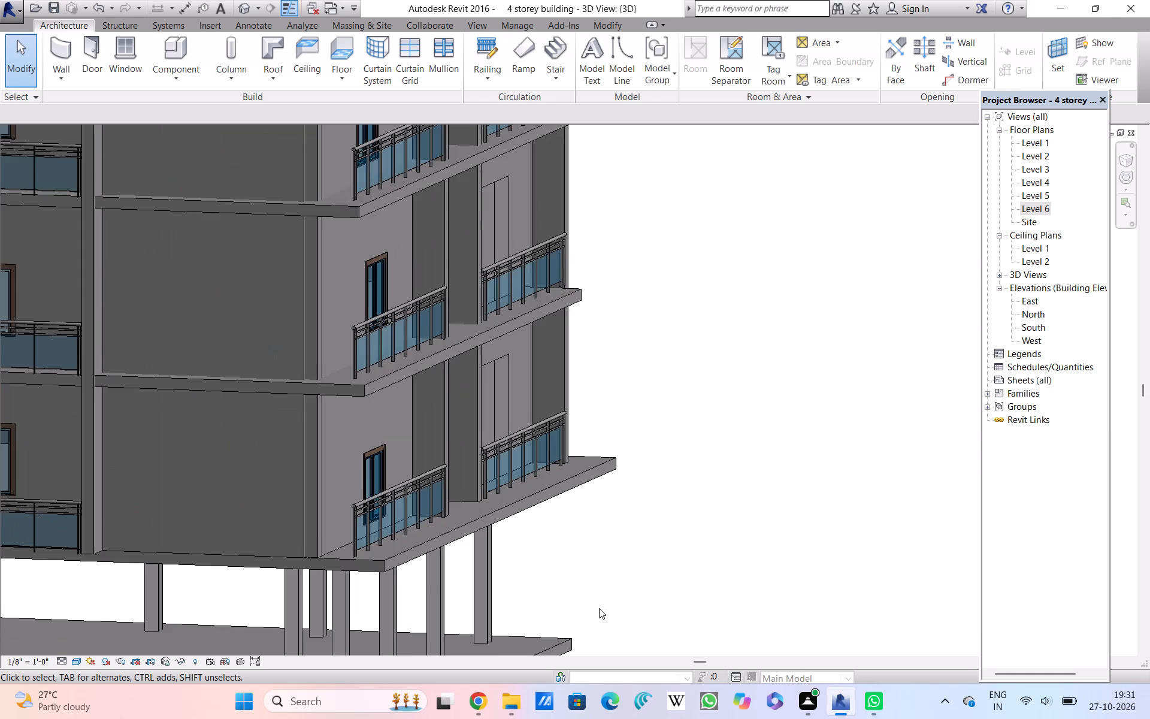
Inspect the lowest side balcony's railings, slab edge and supporting columns up close, and review the building overall.
scroll(599, 608, "up", 8)
scroll(599, 608, "down", 2)
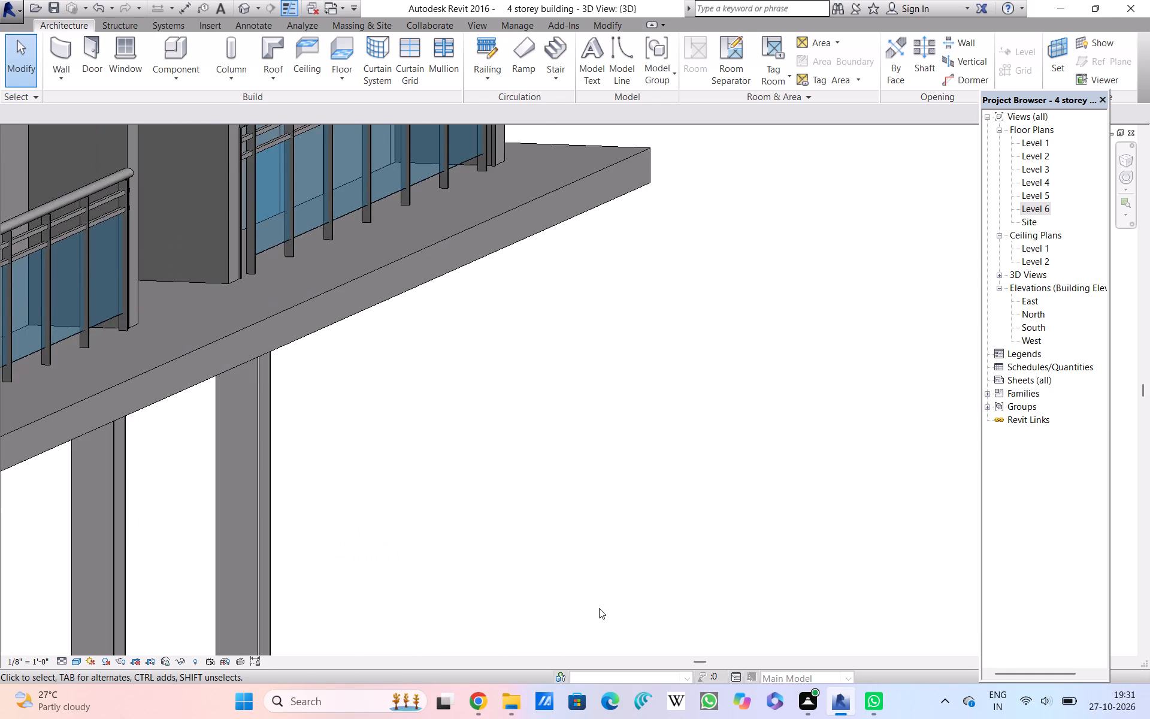
scroll(599, 608, "down", 1)
scroll(599, 608, "up", 1)
scroll(599, 608, "down", 4)
scroll(599, 608, "up", 2)
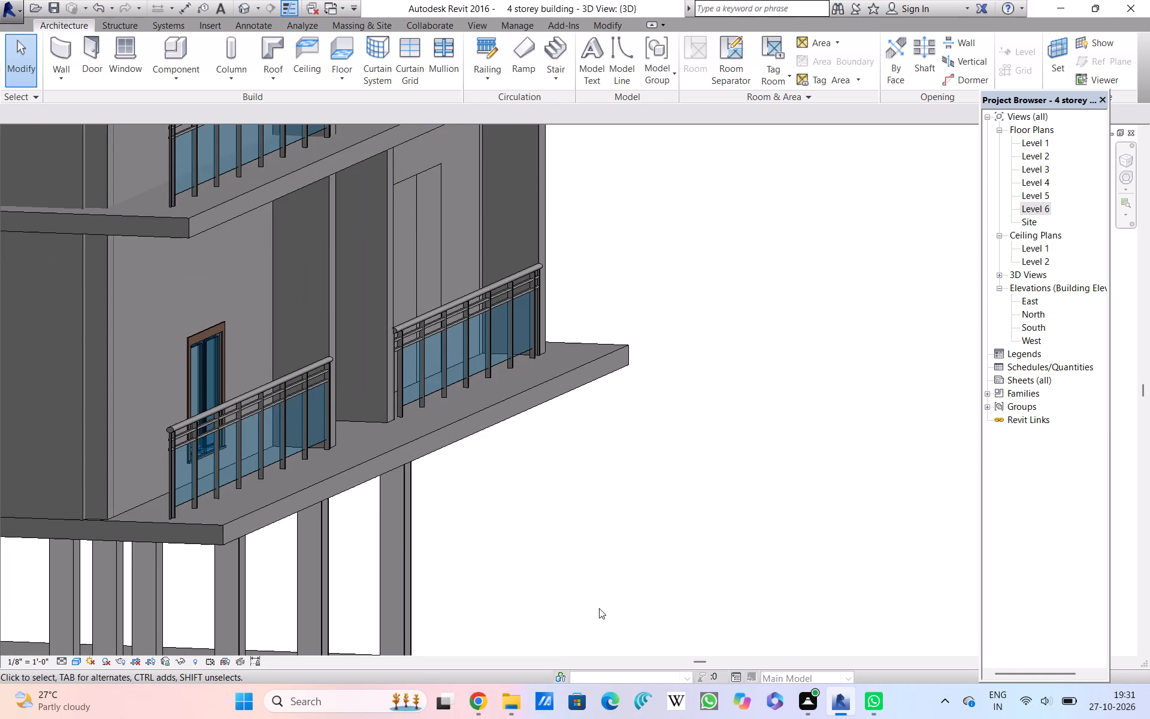
scroll(599, 608, "down", 11)
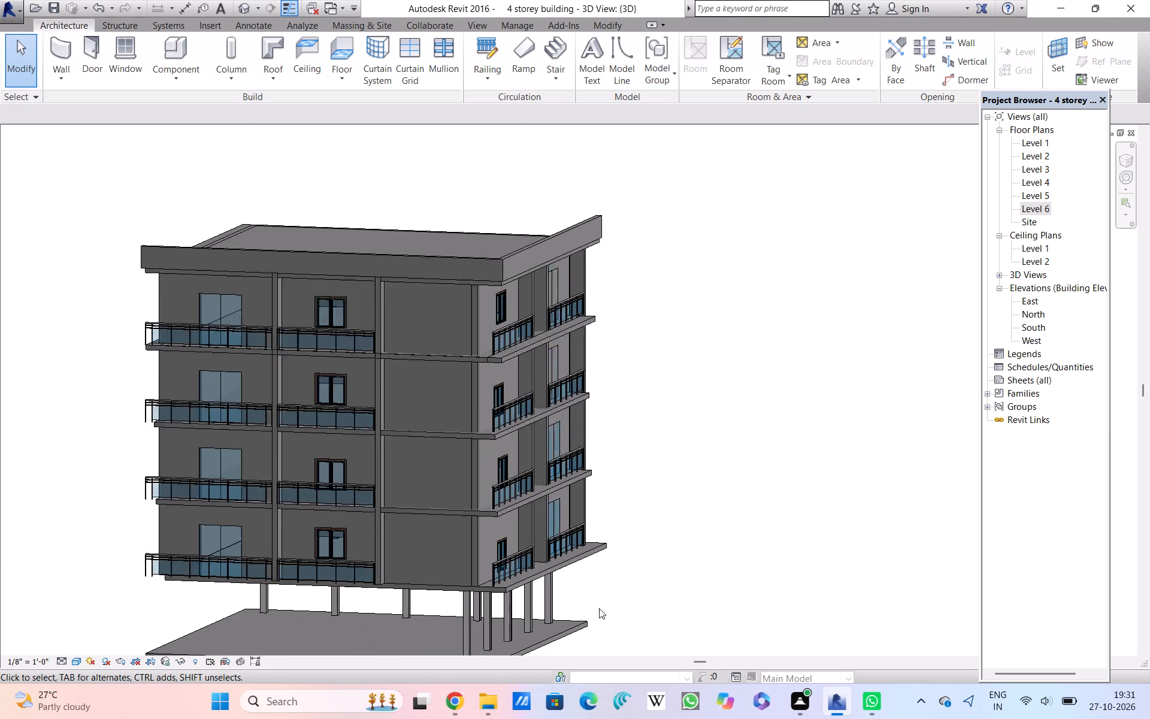
scroll(599, 608, "down", 1)
scroll(599, 608, "up", 2)
scroll(599, 608, "down", 4)
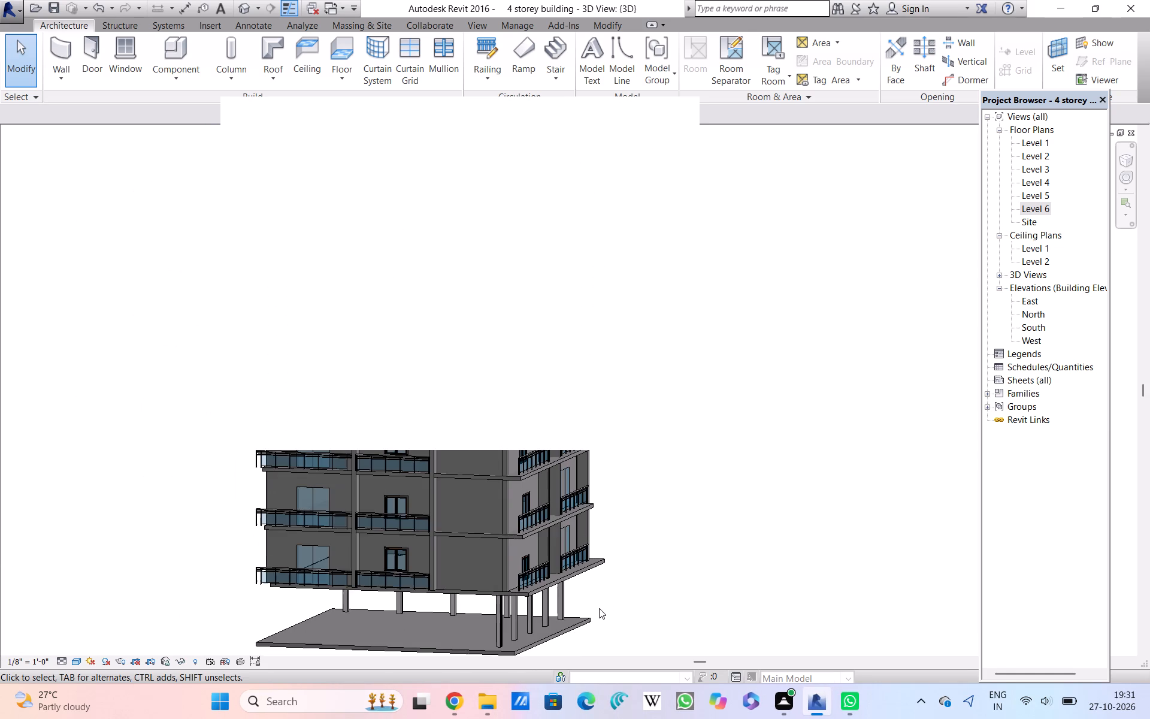
Dismiss the blank pop-up window hiding the building's upper storeys in the 3D view.
scroll(599, 608, "down", 2)
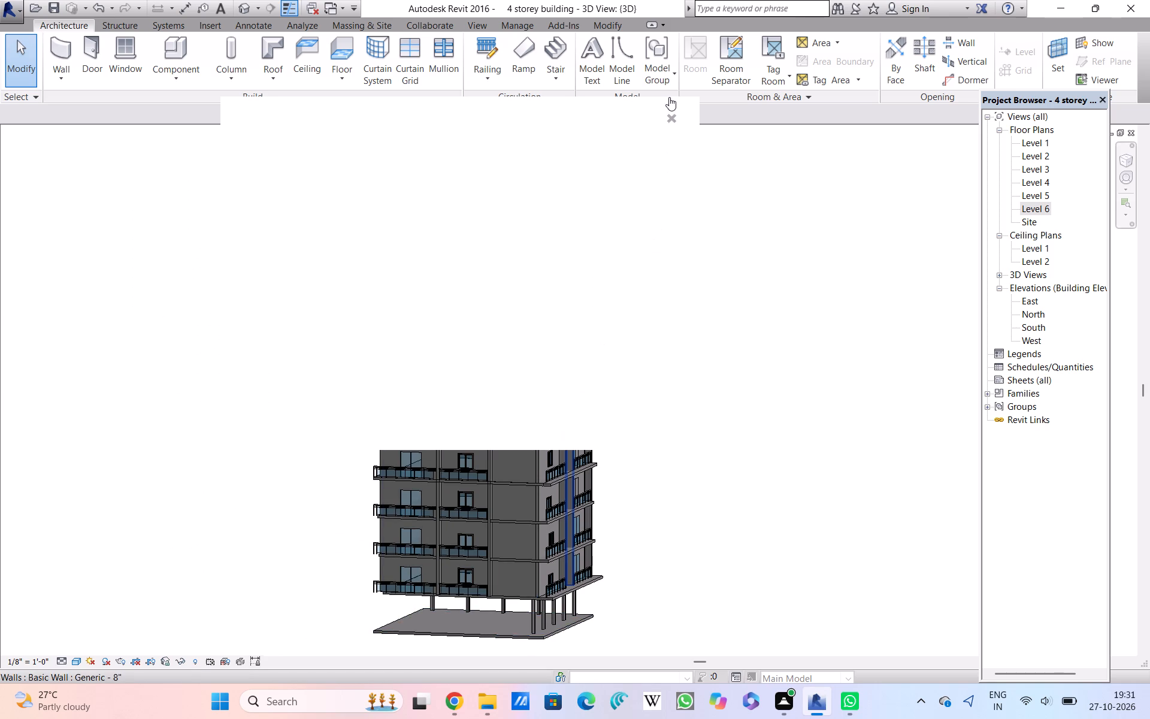
double_click(673, 120)
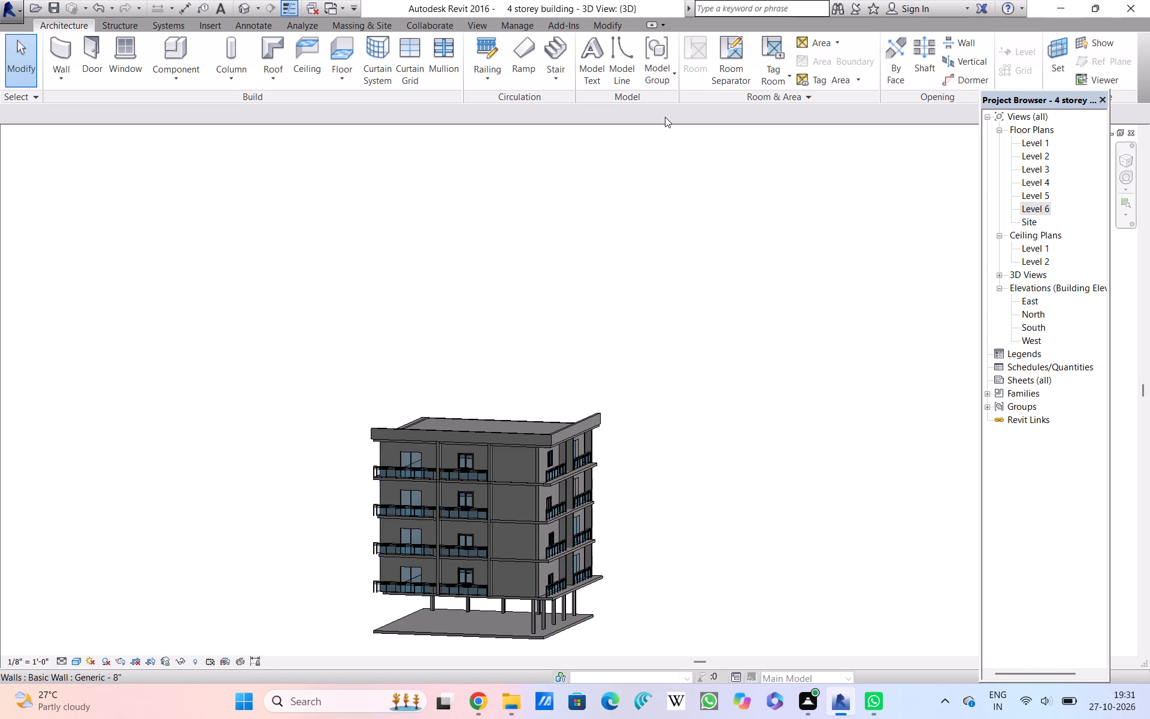
Examine the roof parapet, top-storey windows, side balconies and slab edges at the building's upper corner up close.
scroll(532, 487, "up", 5)
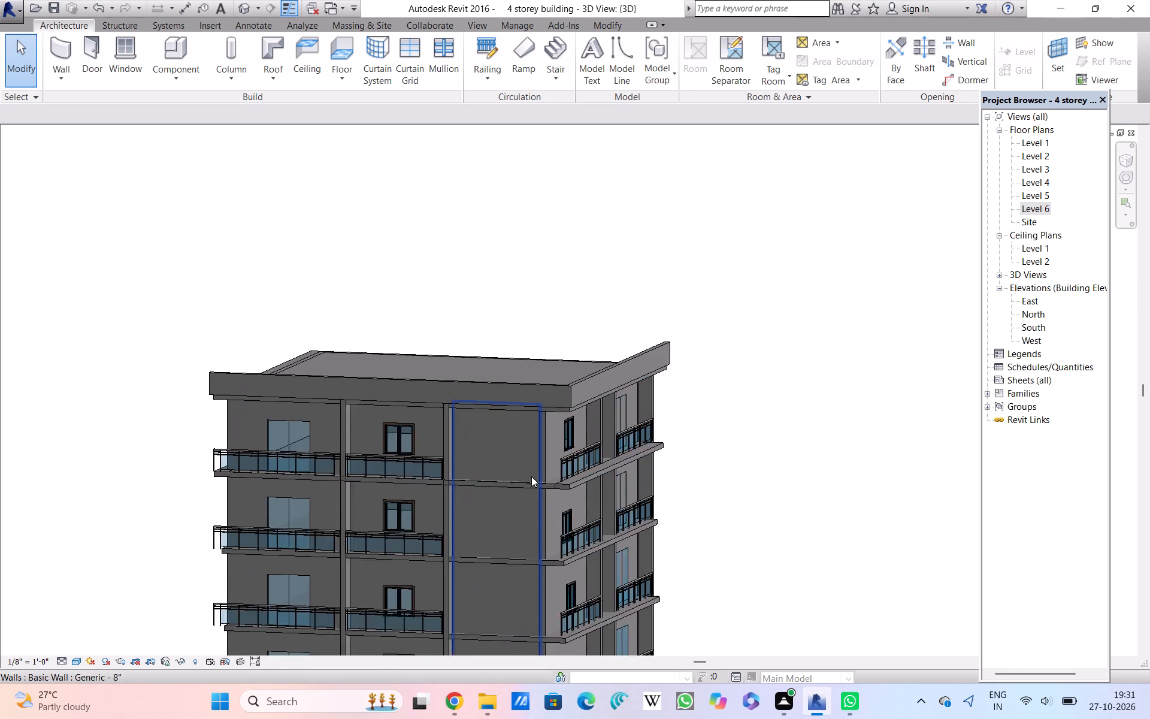
scroll(531, 476, "up", 3)
scroll(531, 476, "down", 5)
scroll(531, 476, "up", 4)
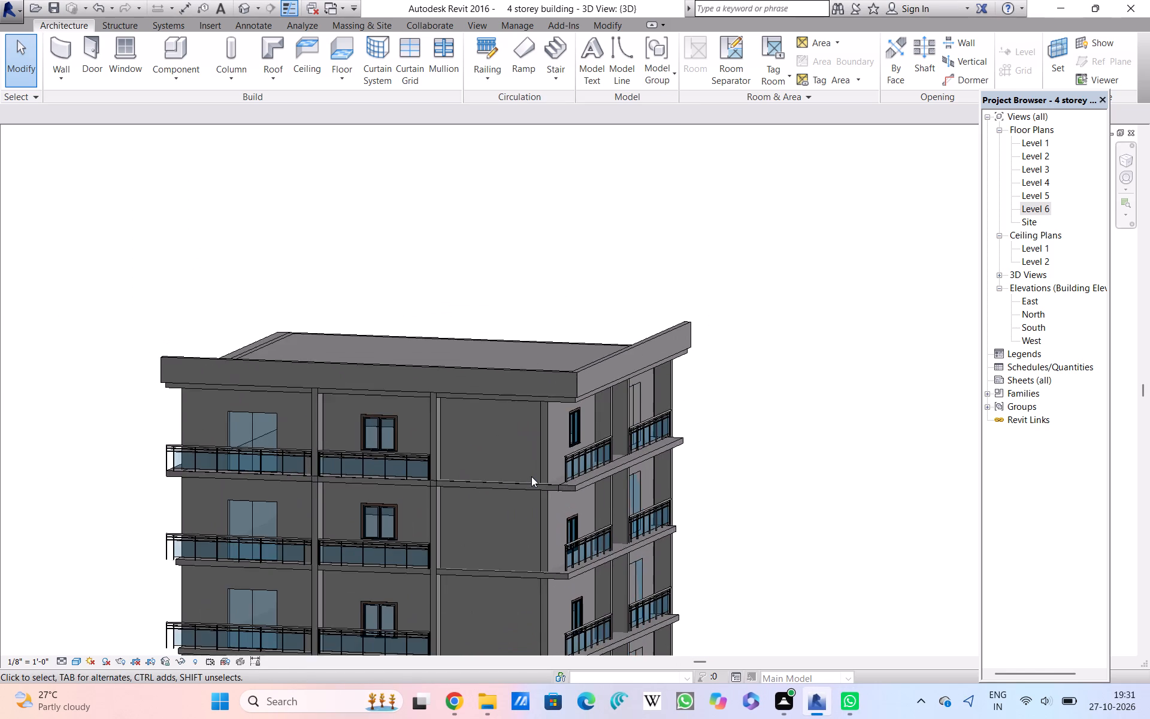
scroll(531, 476, "up", 3)
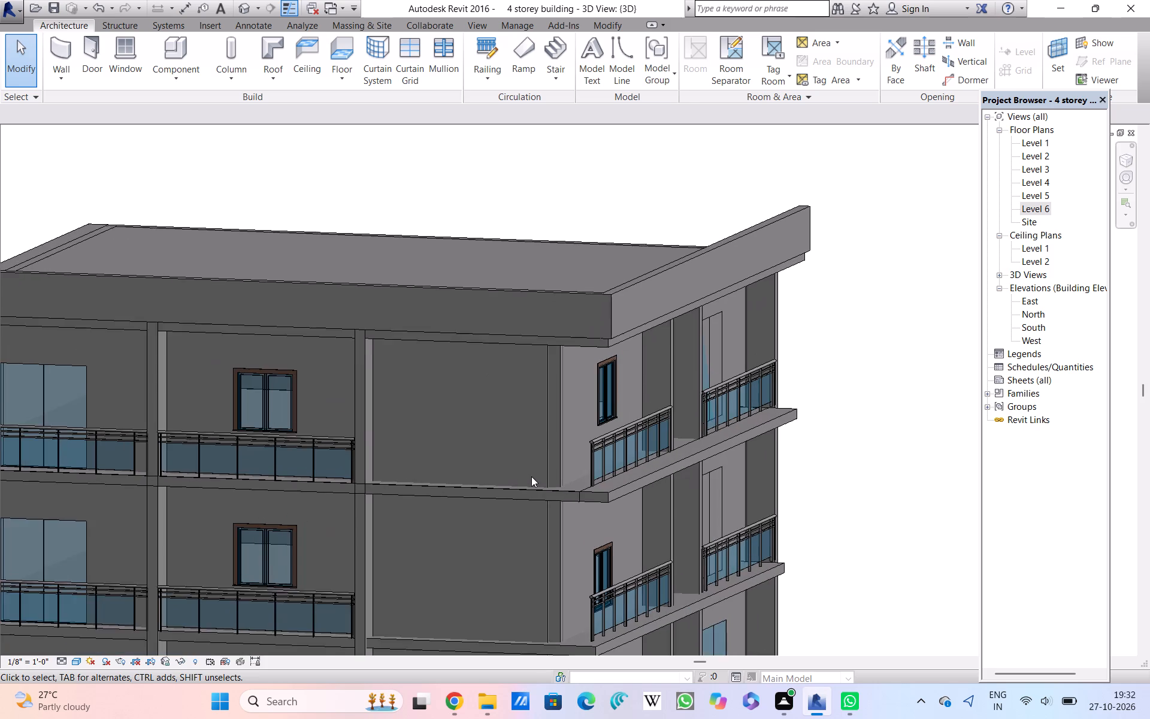
scroll(531, 476, "up", 4)
scroll(531, 476, "down", 3)
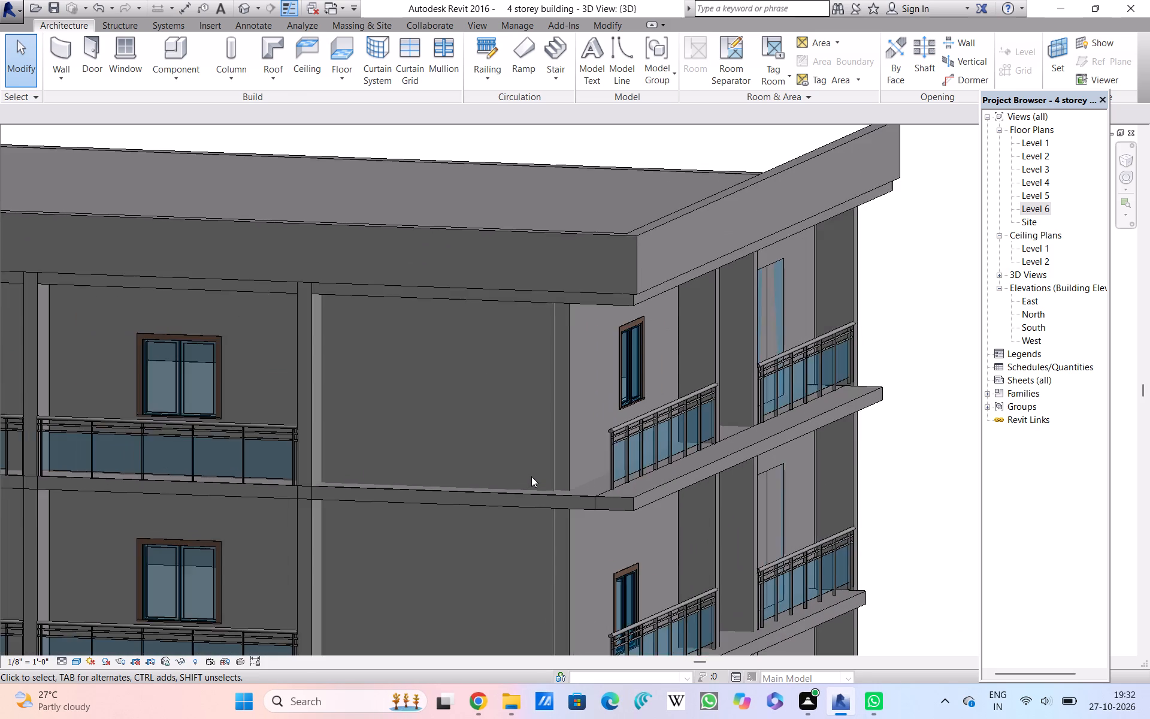
scroll(531, 476, "down", 4)
scroll(531, 476, "up", 1)
scroll(531, 476, "down", 1)
scroll(531, 476, "up", 3)
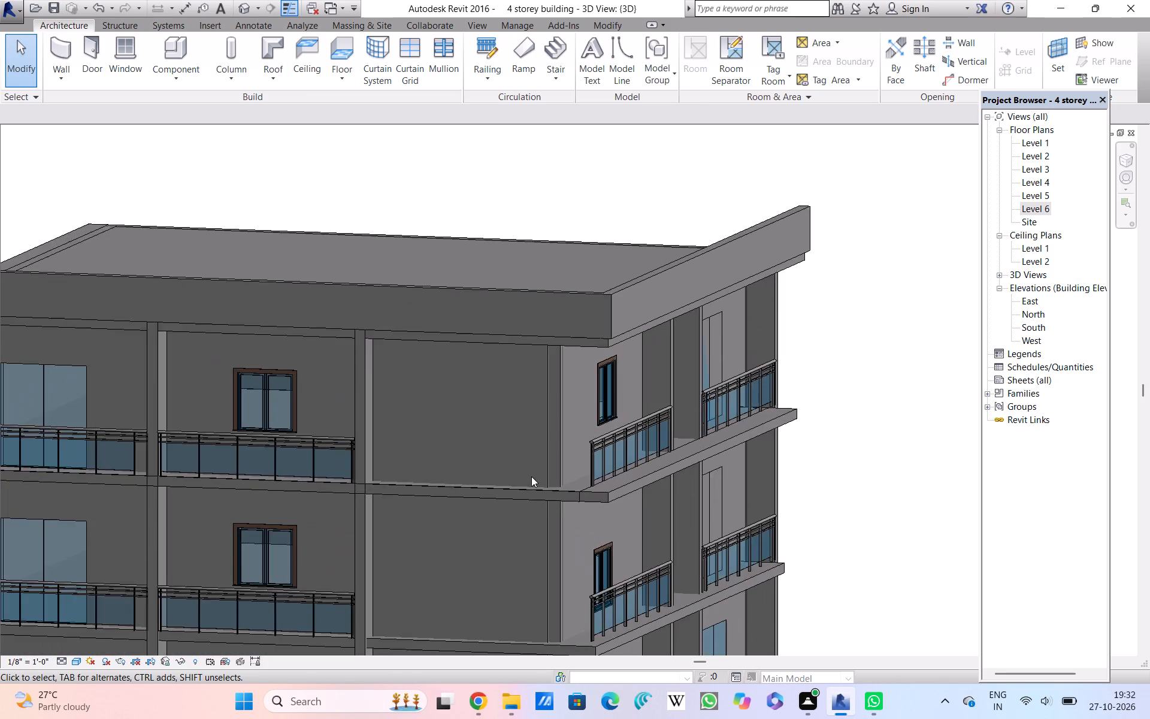
scroll(531, 476, "down", 6)
scroll(531, 476, "up", 5)
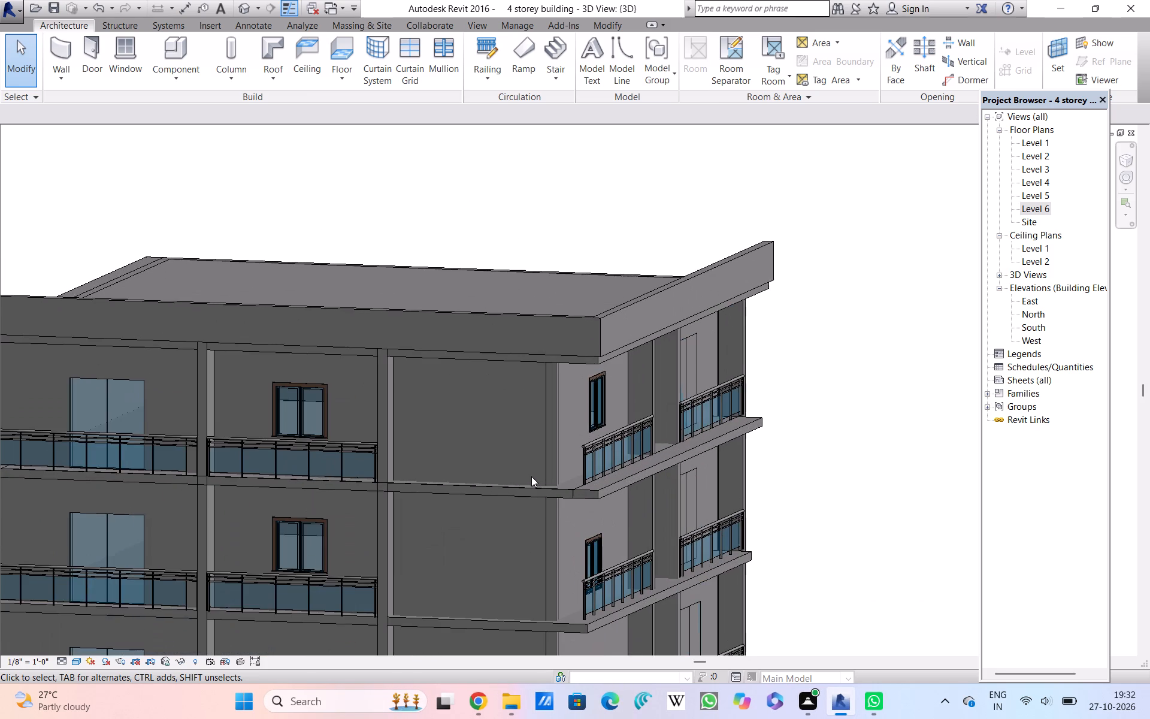
scroll(531, 476, "up", 1)
Move the second-storey balcony railing group r1 up to the top storey, and leave group editing without making changes.
scroll(531, 476, "down", 11)
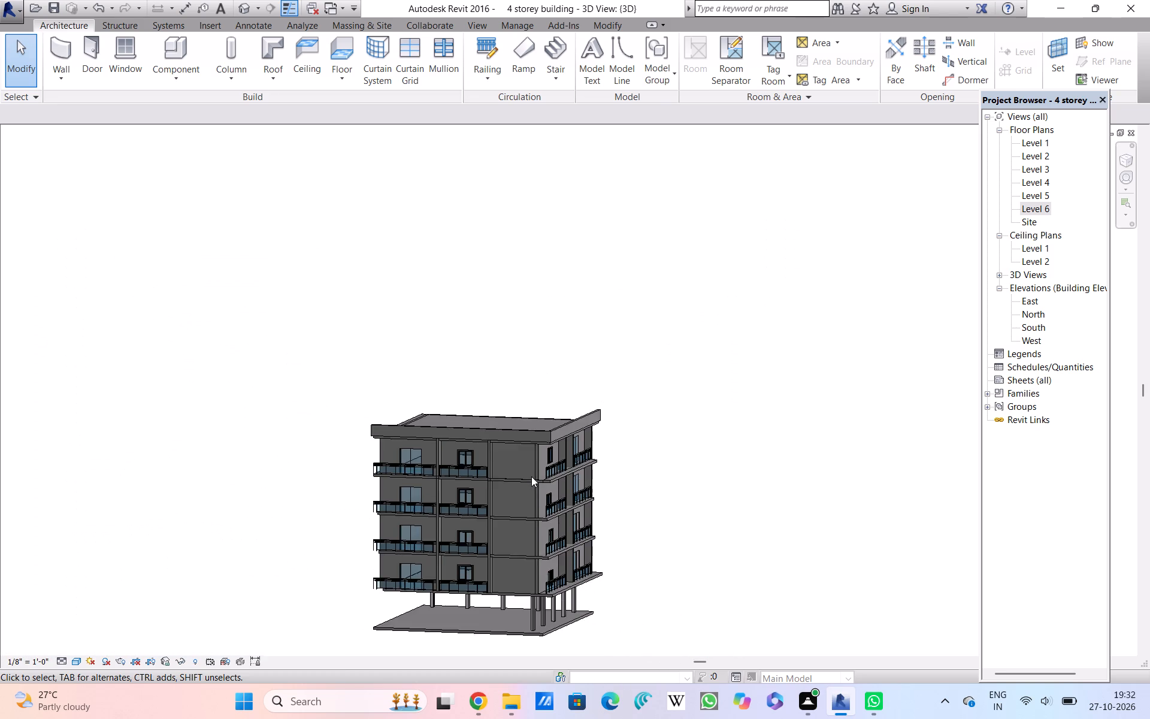
scroll(531, 476, "down", 7)
scroll(531, 476, "up", 6)
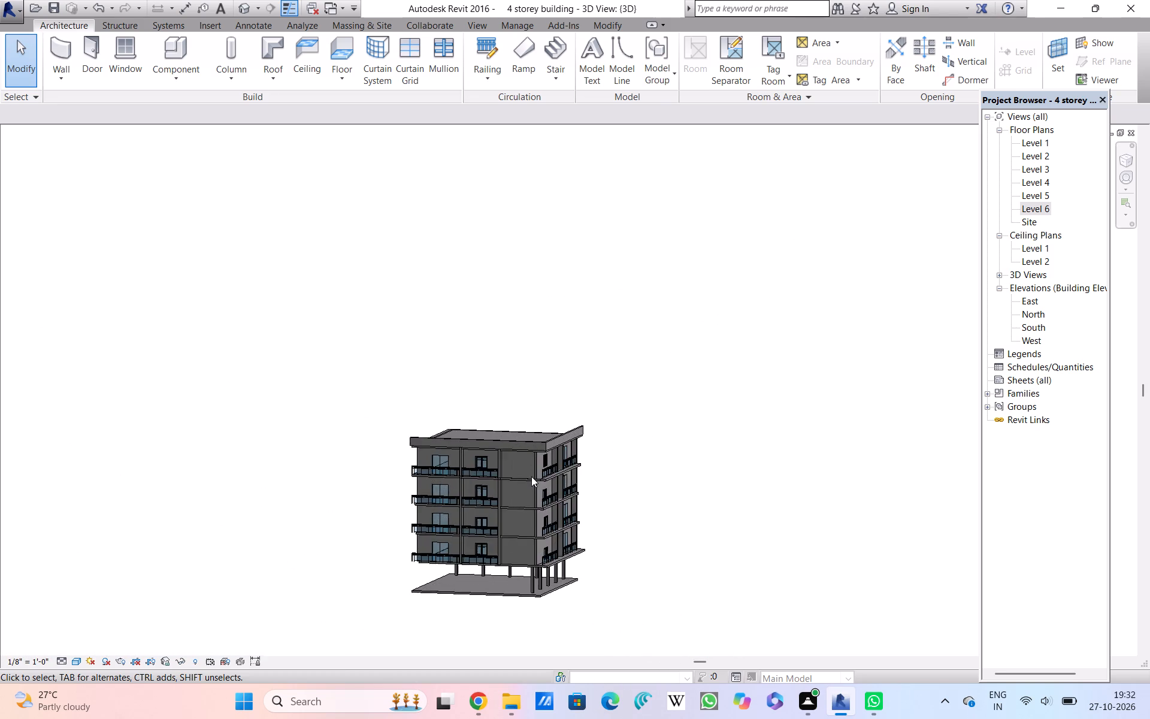
scroll(531, 476, "up", 6)
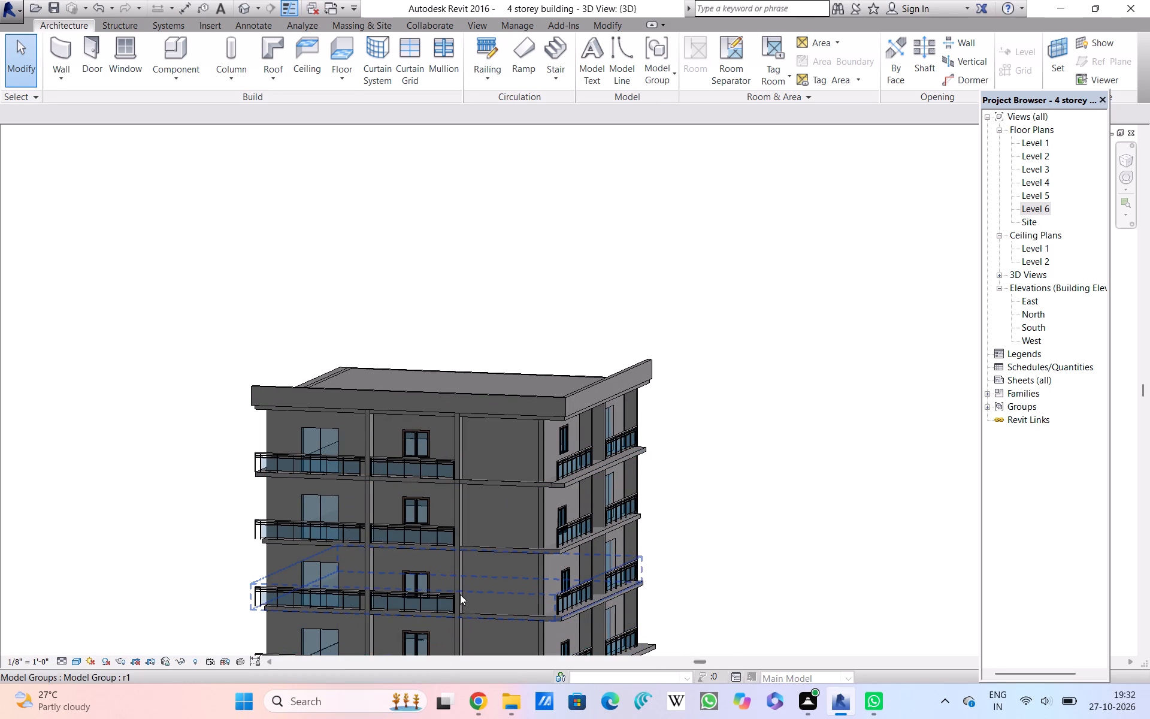
left_click_drag(460, 594, 460, 469)
double_click(460, 466)
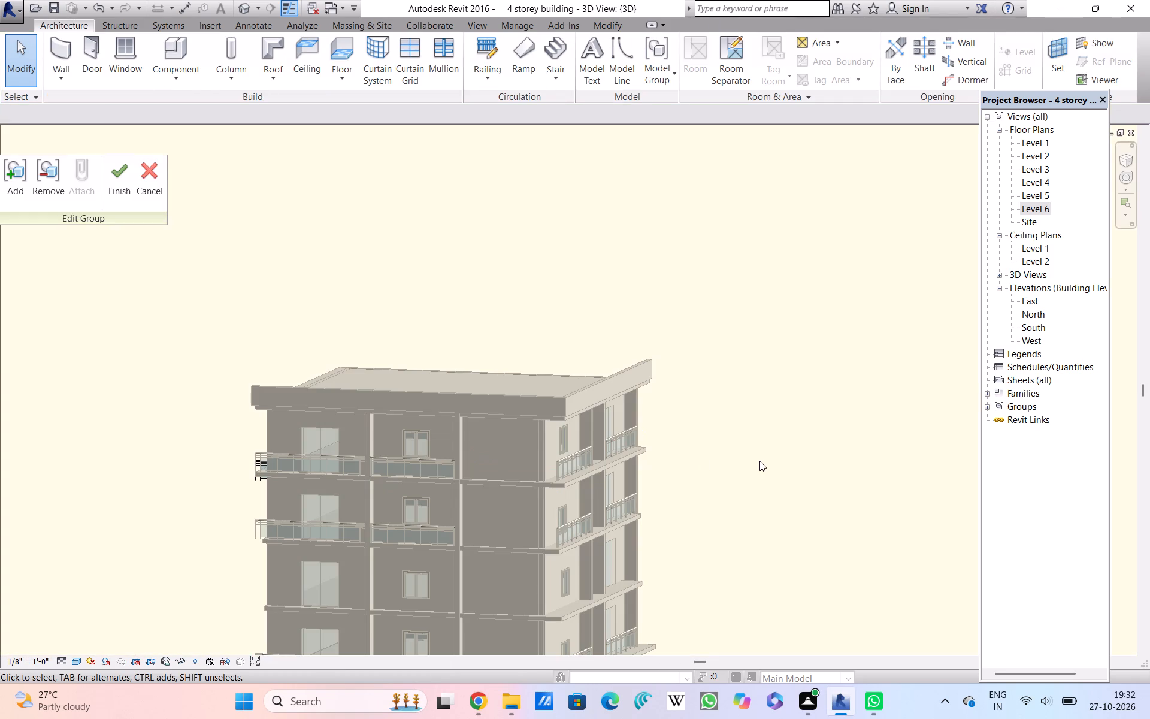
double_click(147, 171)
Review the whole building and its upper storeys, checking the balcony railings on each floor.
scroll(567, 265, "down", 4)
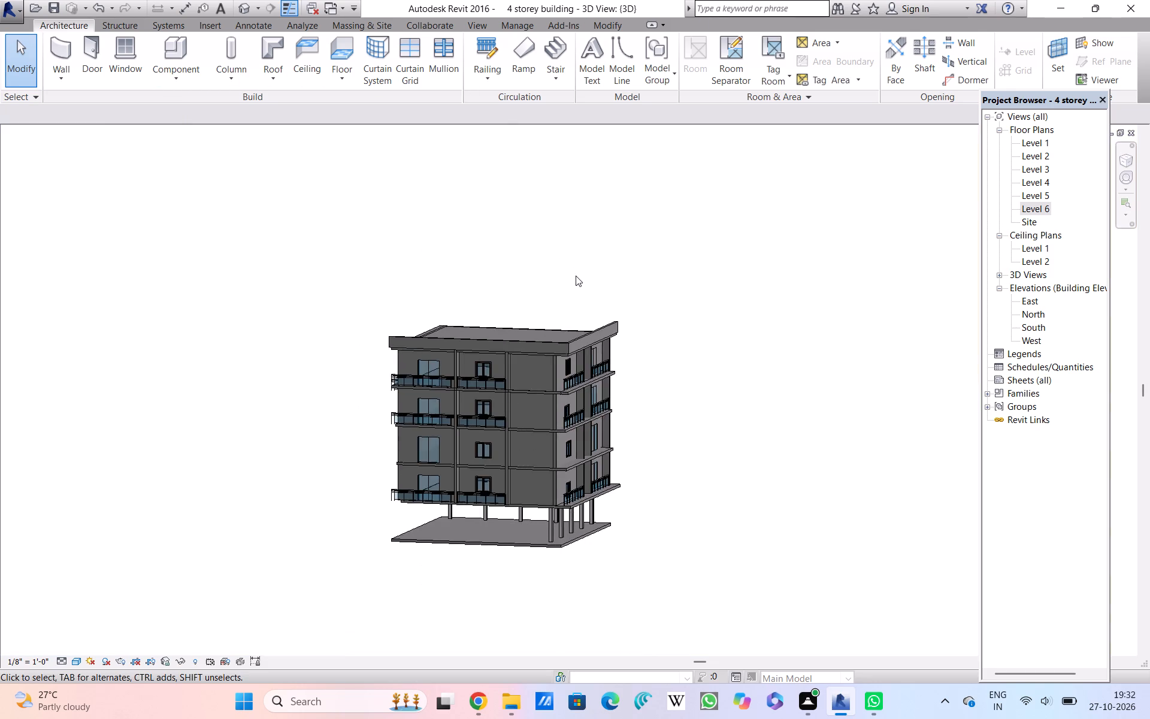
scroll(576, 276, "down", 17)
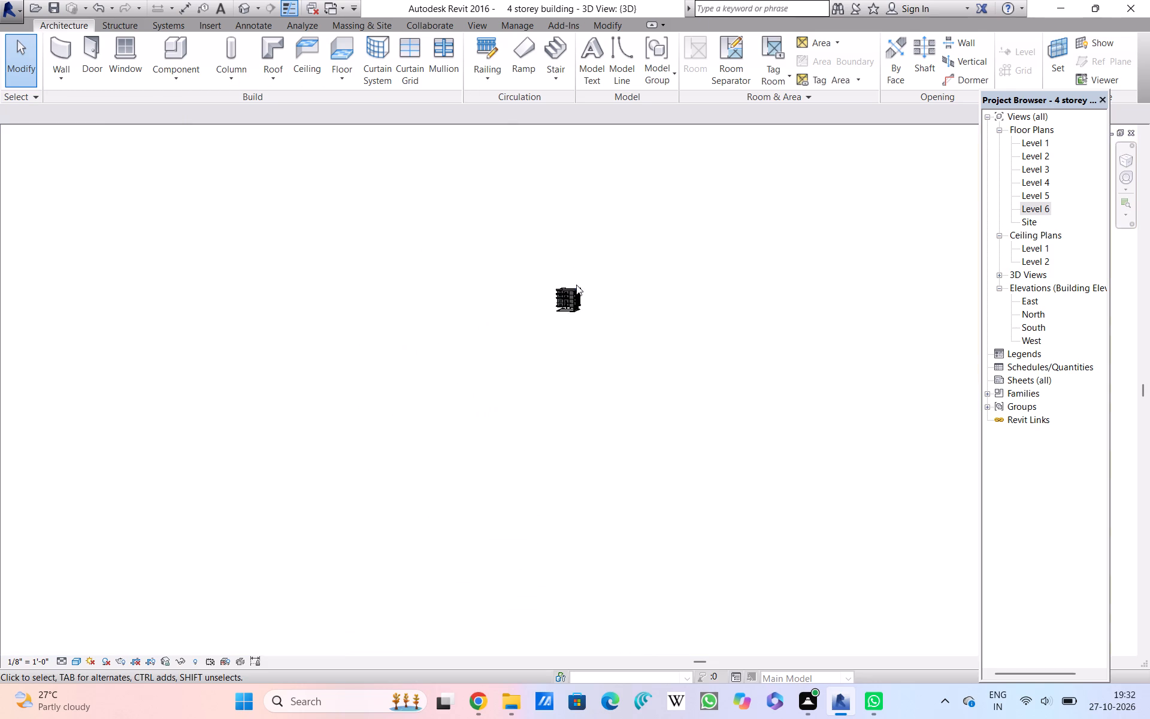
scroll(576, 285, "down", 1)
scroll(576, 288, "up", 12)
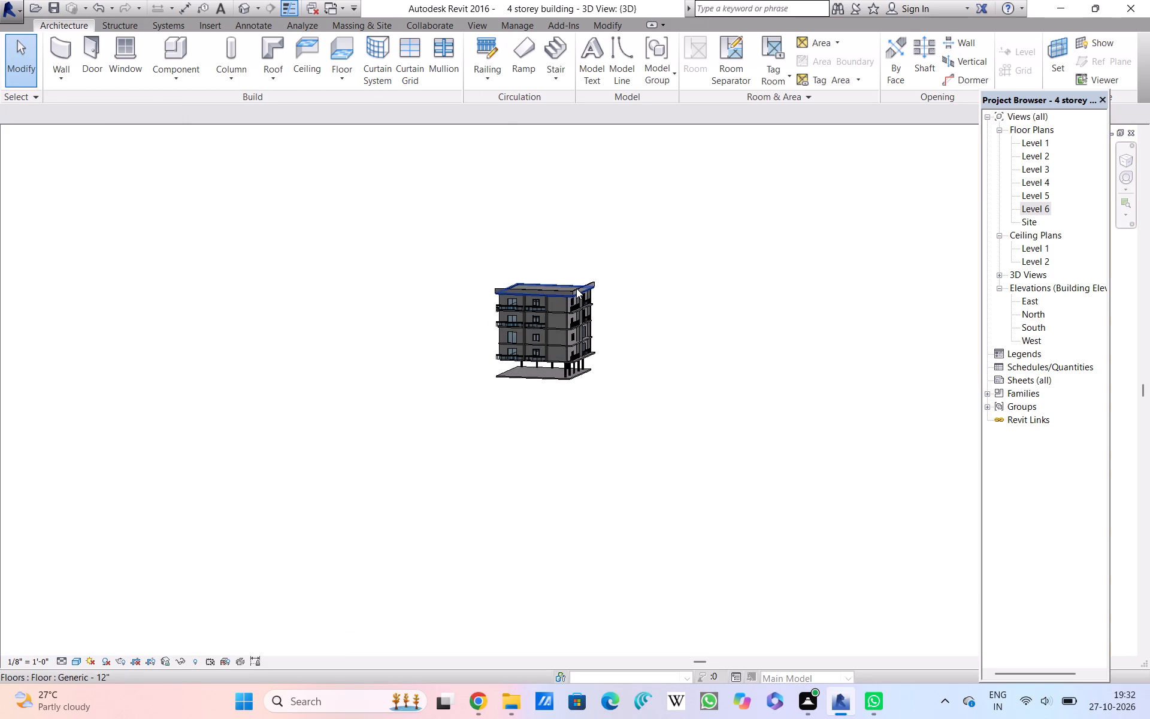
scroll(576, 292, "up", 5)
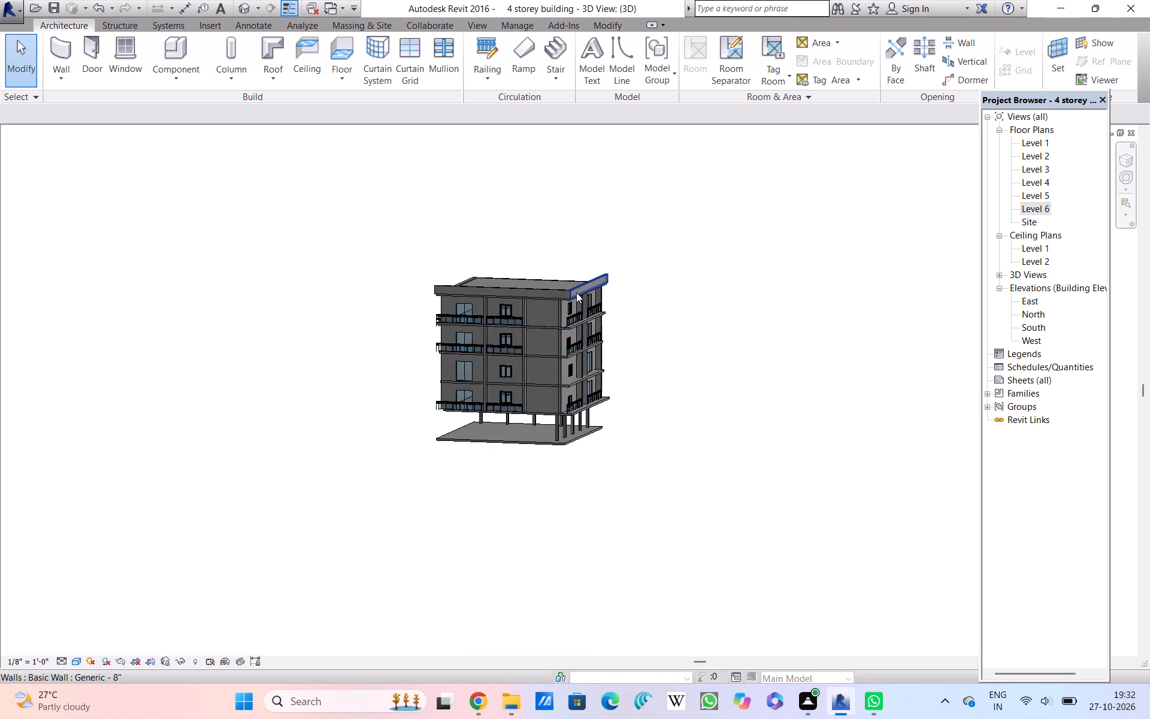
scroll(576, 293, "up", 6)
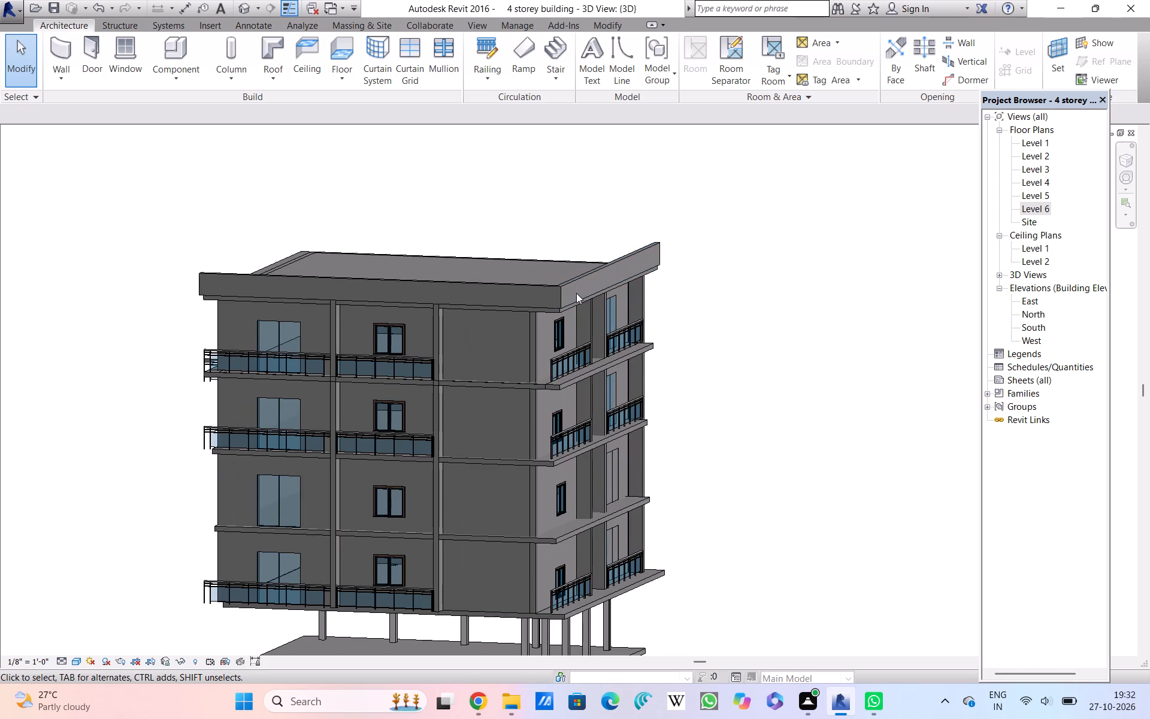
scroll(576, 293, "up", 4)
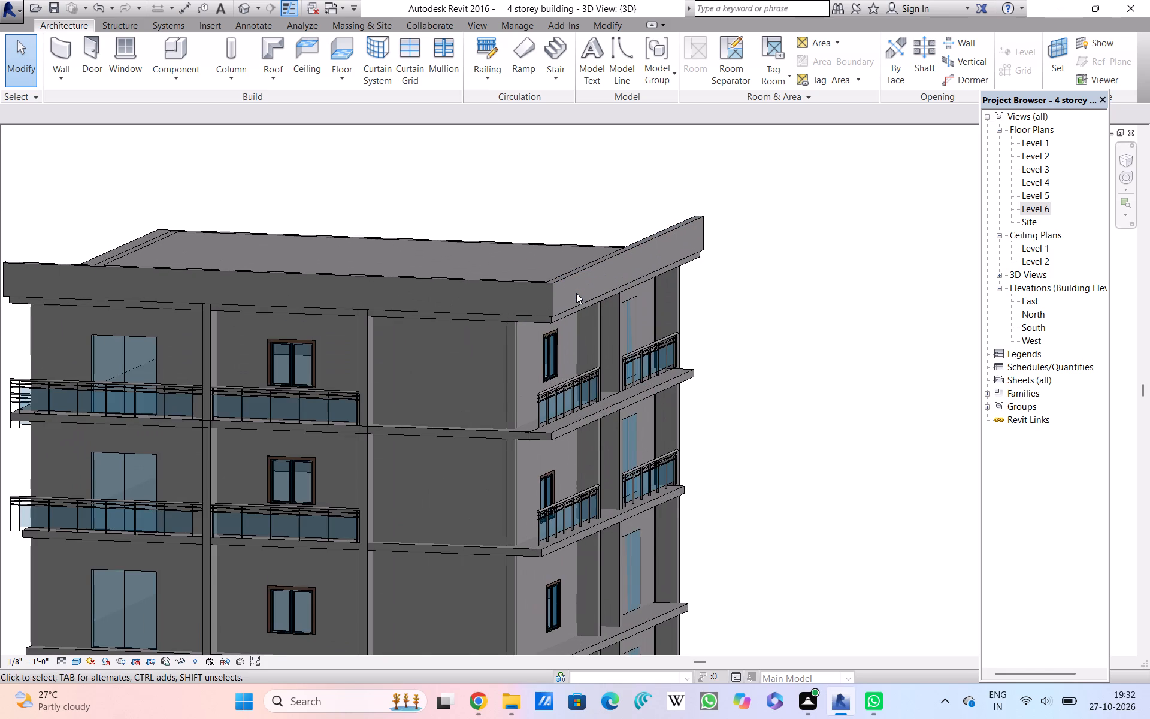
scroll(577, 293, "up", 2)
Inspect the top two storeys' side balconies, projecting walls and slab edges up close.
scroll(578, 294, "down", 10)
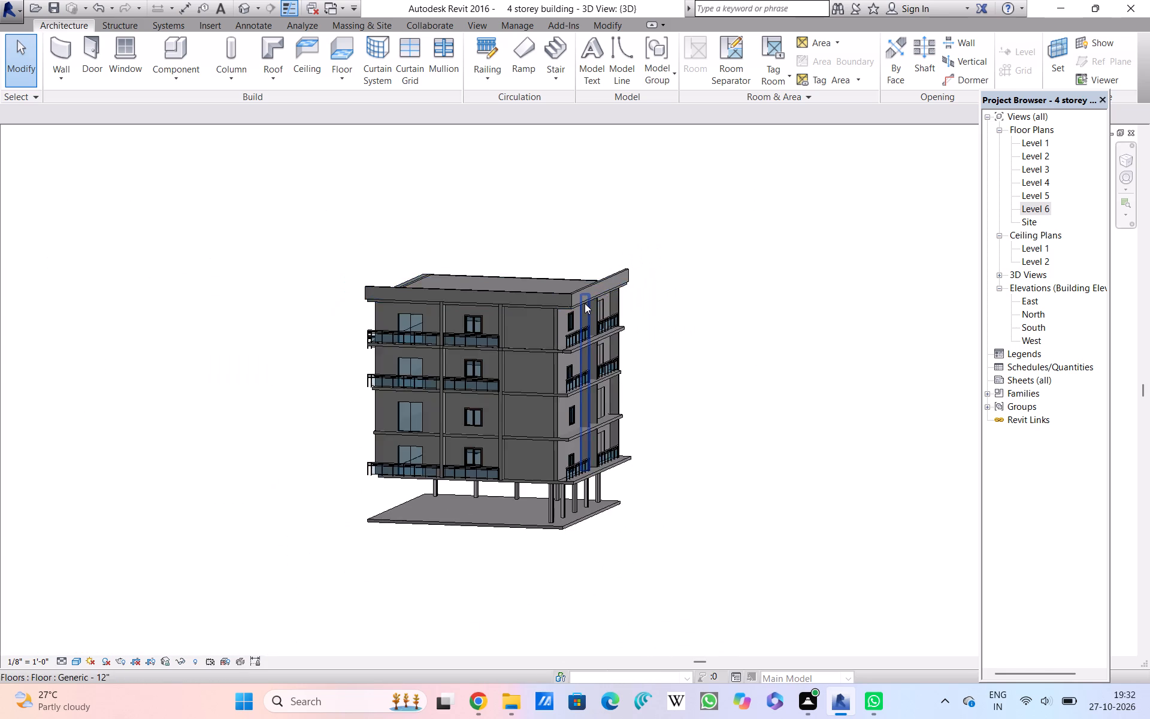
scroll(585, 303, "down", 10)
scroll(586, 310, "up", 3)
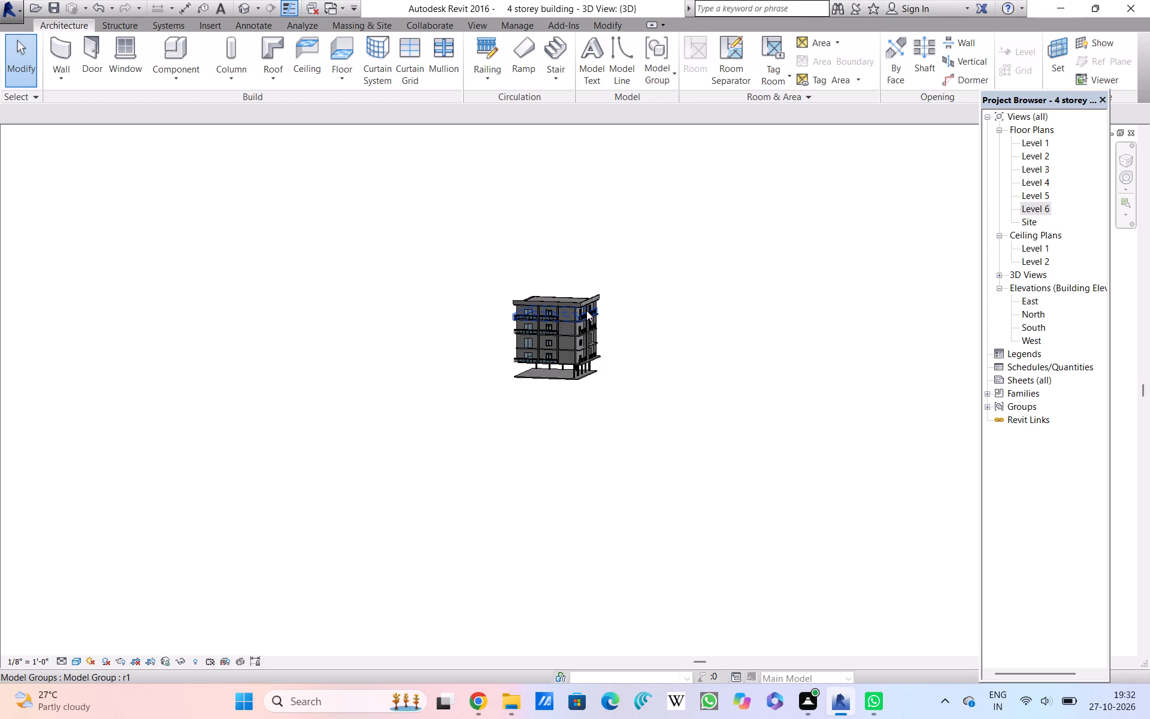
scroll(586, 310, "up", 14)
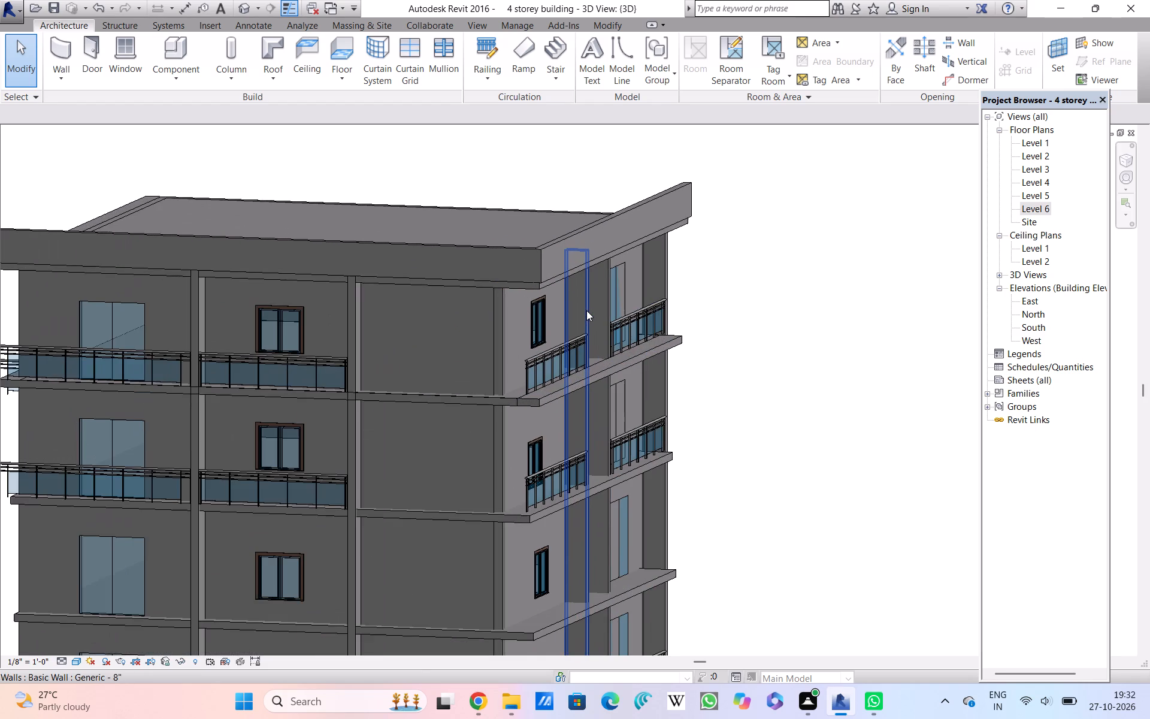
scroll(586, 310, "up", 5)
scroll(586, 310, "down", 4)
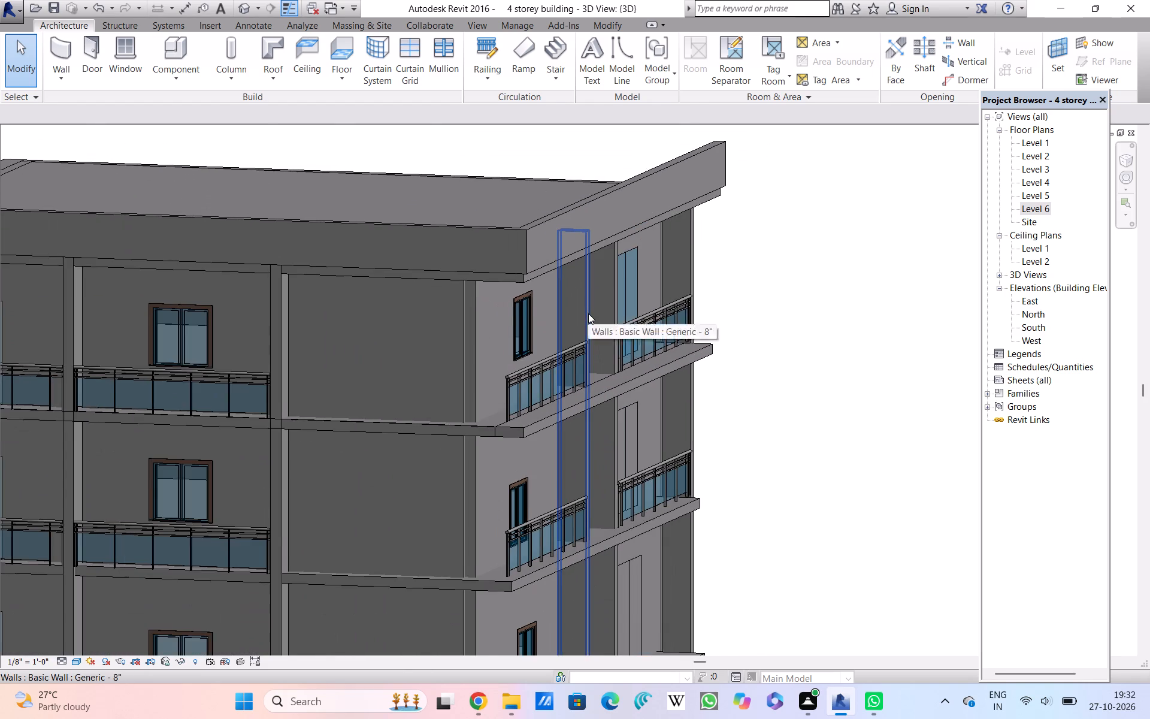
scroll(589, 318, "up", 5)
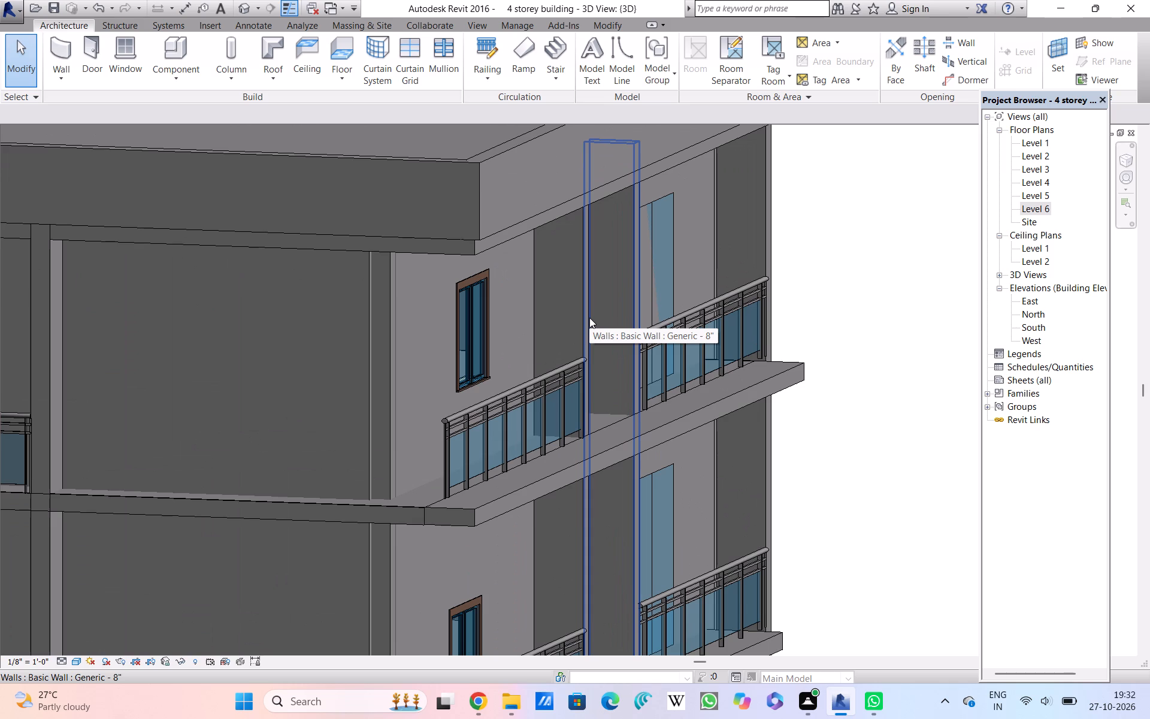
scroll(589, 318, "up", 3)
scroll(589, 318, "down", 2)
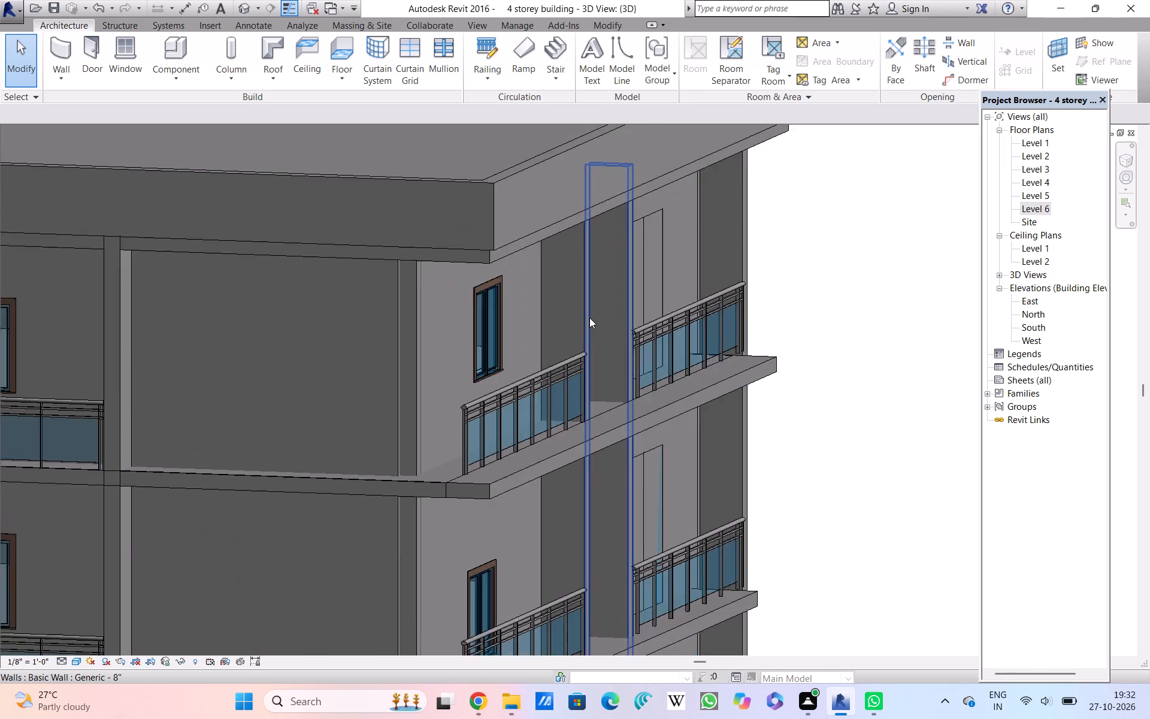
scroll(589, 318, "down", 9)
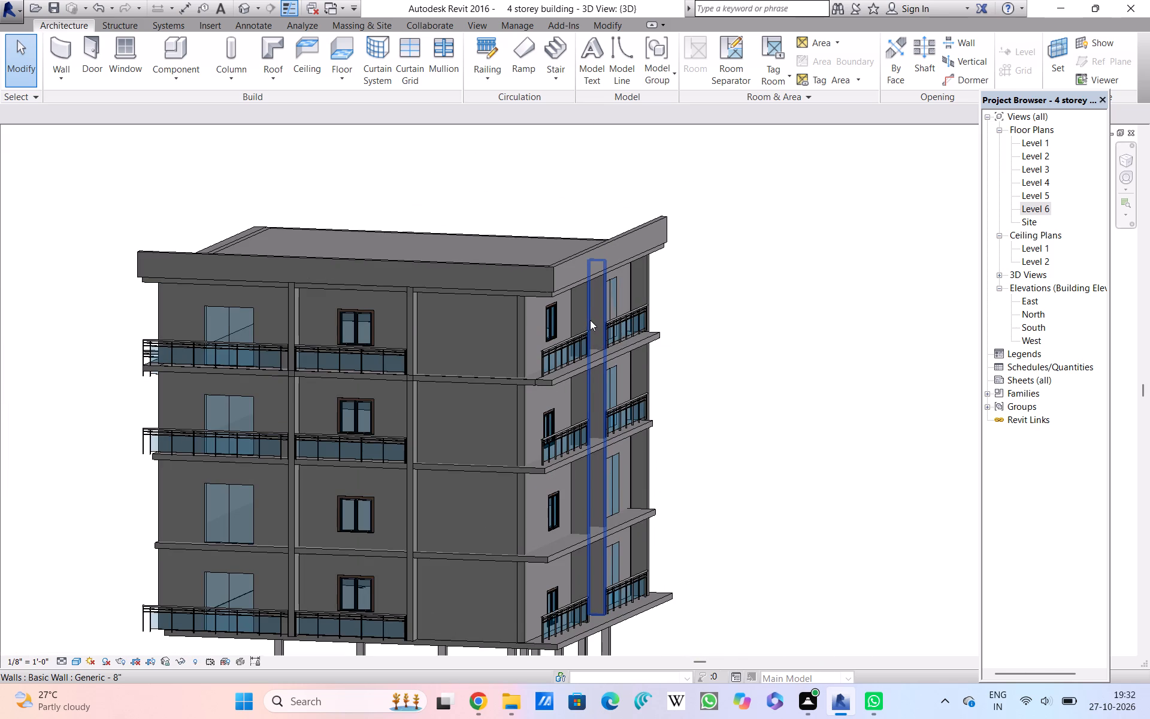
Compare the front and side balcony railings storey by storey, looking closely at the upper side balconies.
scroll(592, 343, "down", 2)
scroll(592, 357, "up", 4)
scroll(592, 357, "down", 3)
scroll(592, 357, "up", 2)
scroll(592, 357, "down", 2)
scroll(592, 357, "up", 1)
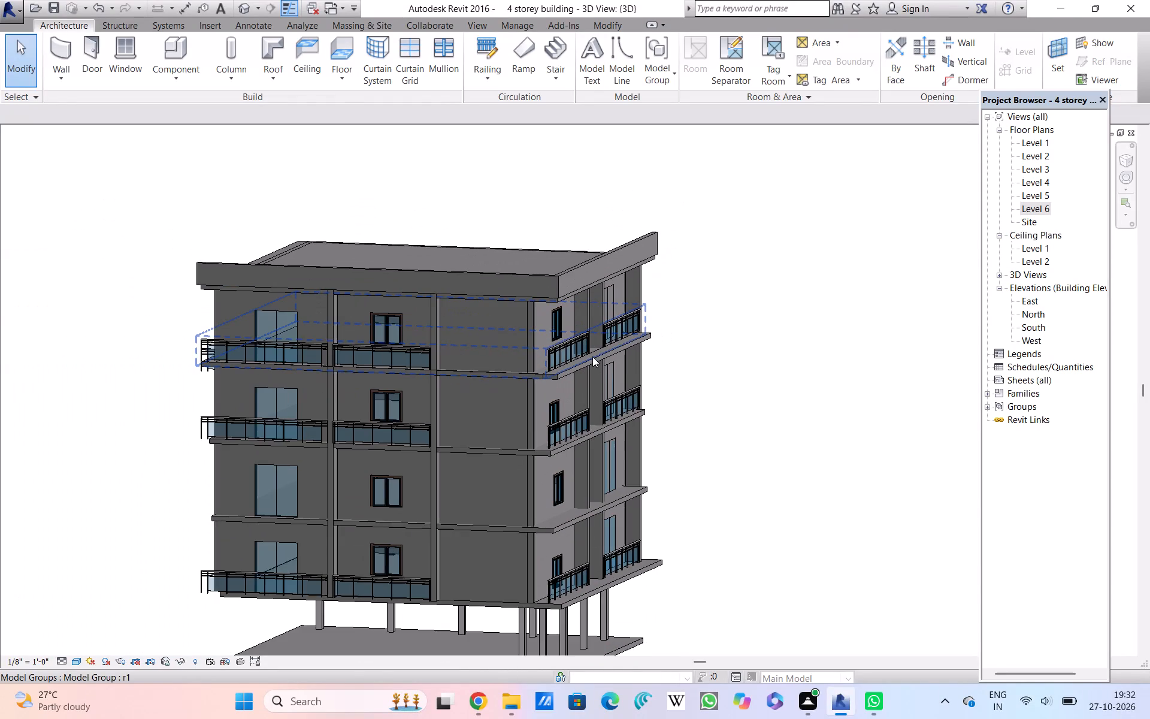
scroll(592, 357, "down", 3)
scroll(594, 362, "up", 4)
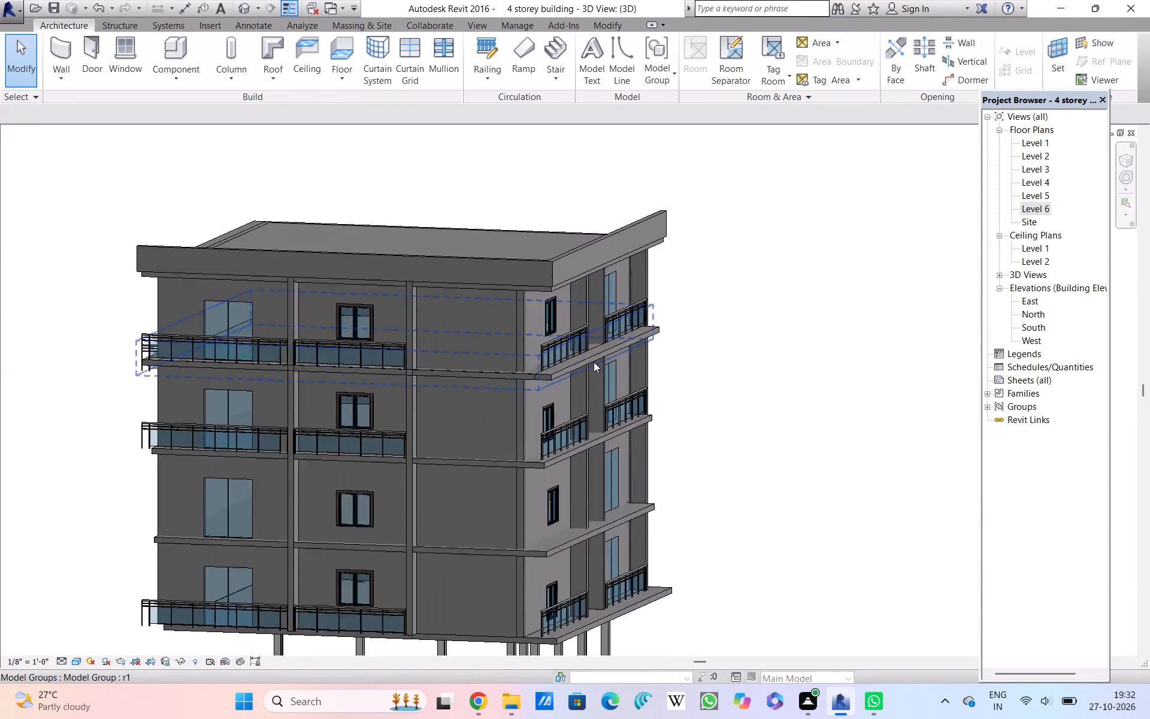
scroll(594, 362, "up", 4)
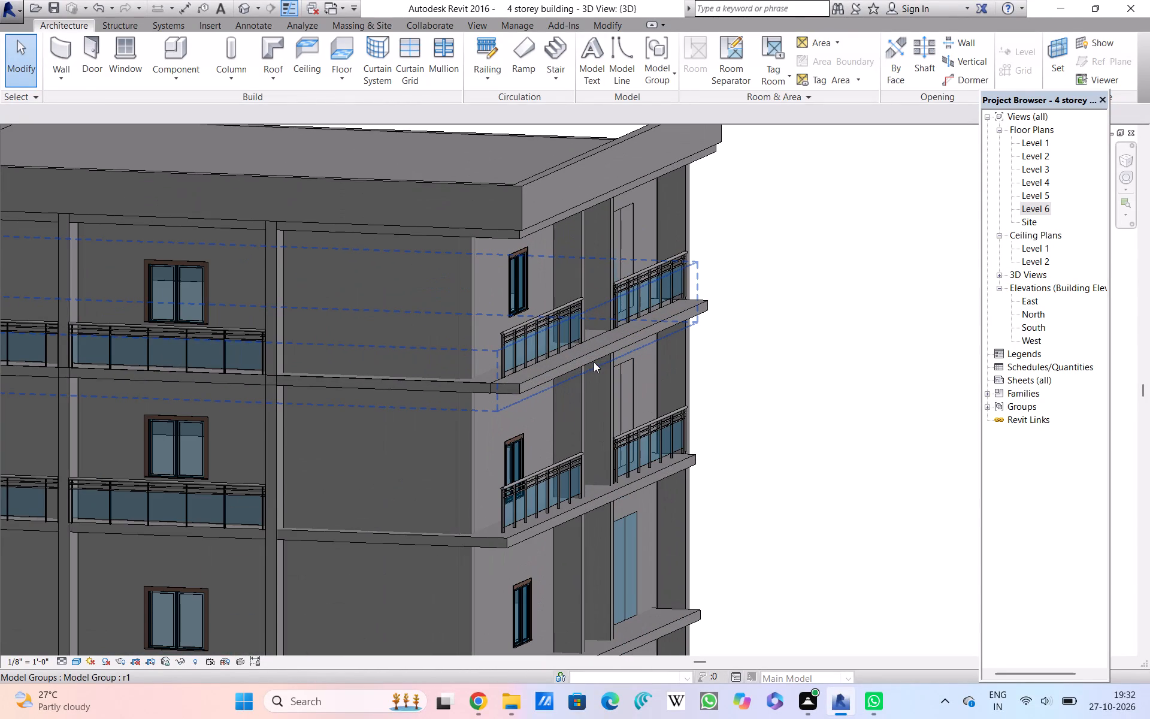
scroll(594, 362, "up", 3)
scroll(597, 368, "down", 5)
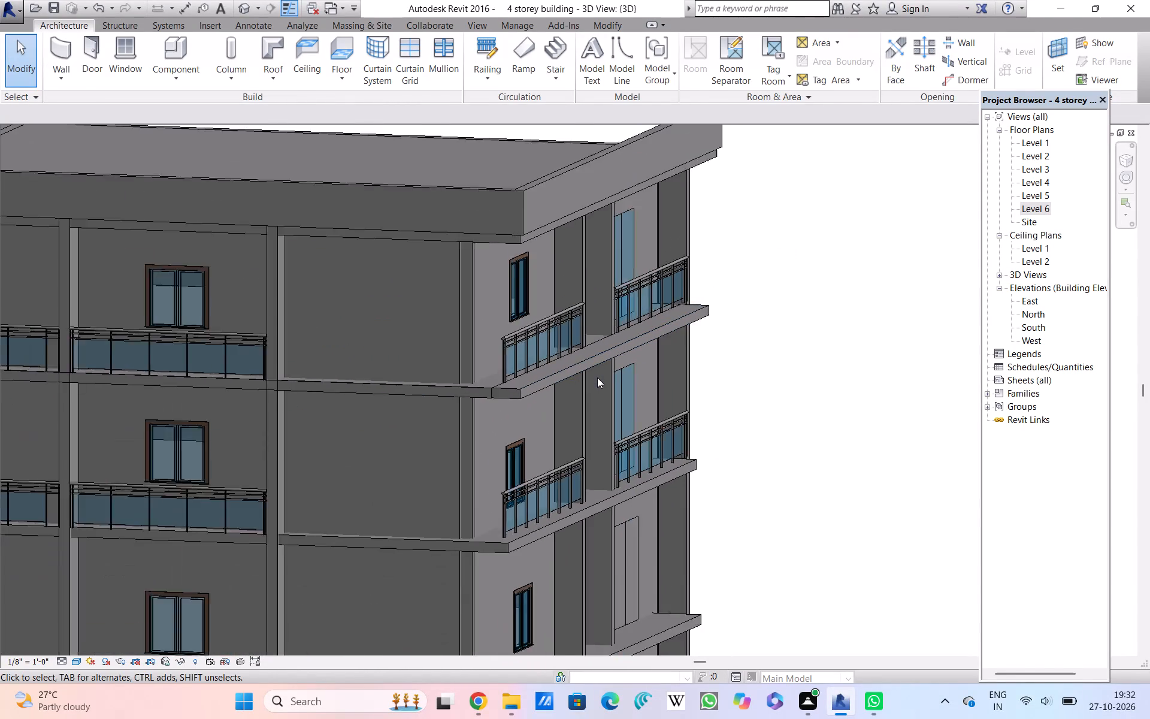
Examine the full facades and the second-storey side balcony slab, windows and doors.
scroll(597, 377, "down", 5)
scroll(598, 381, "up", 3)
scroll(615, 384, "down", 4)
scroll(631, 394, "up", 2)
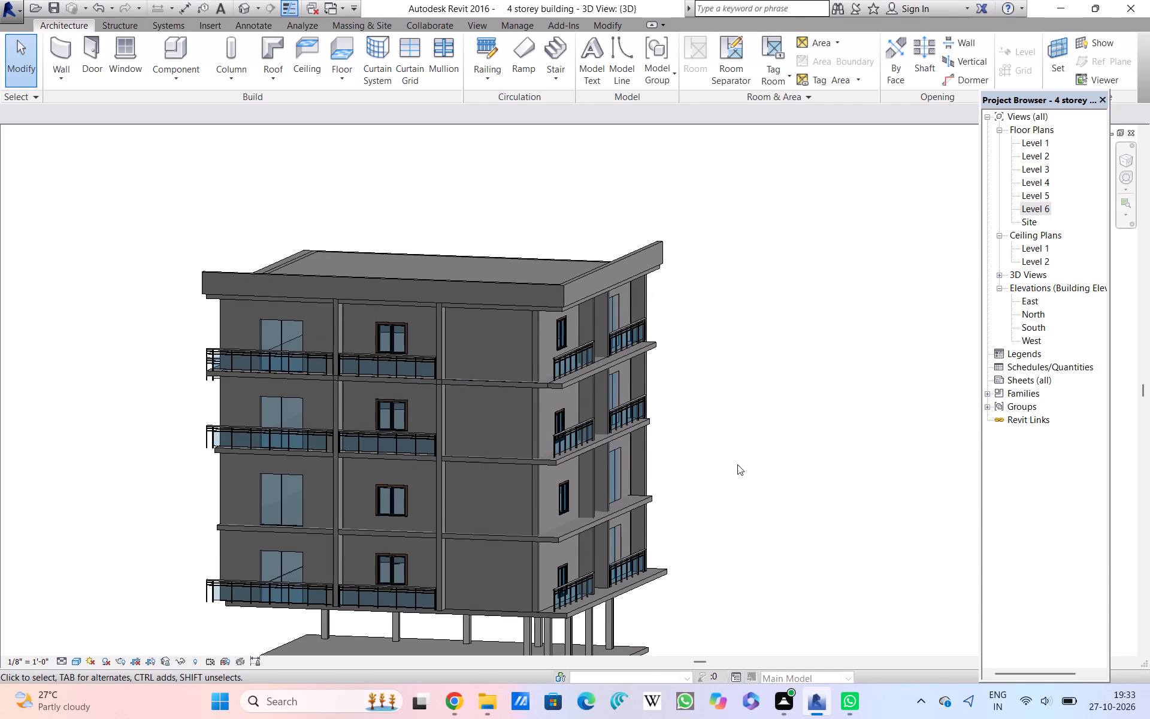
scroll(738, 464, "down", 2)
scroll(740, 467, "up", 2)
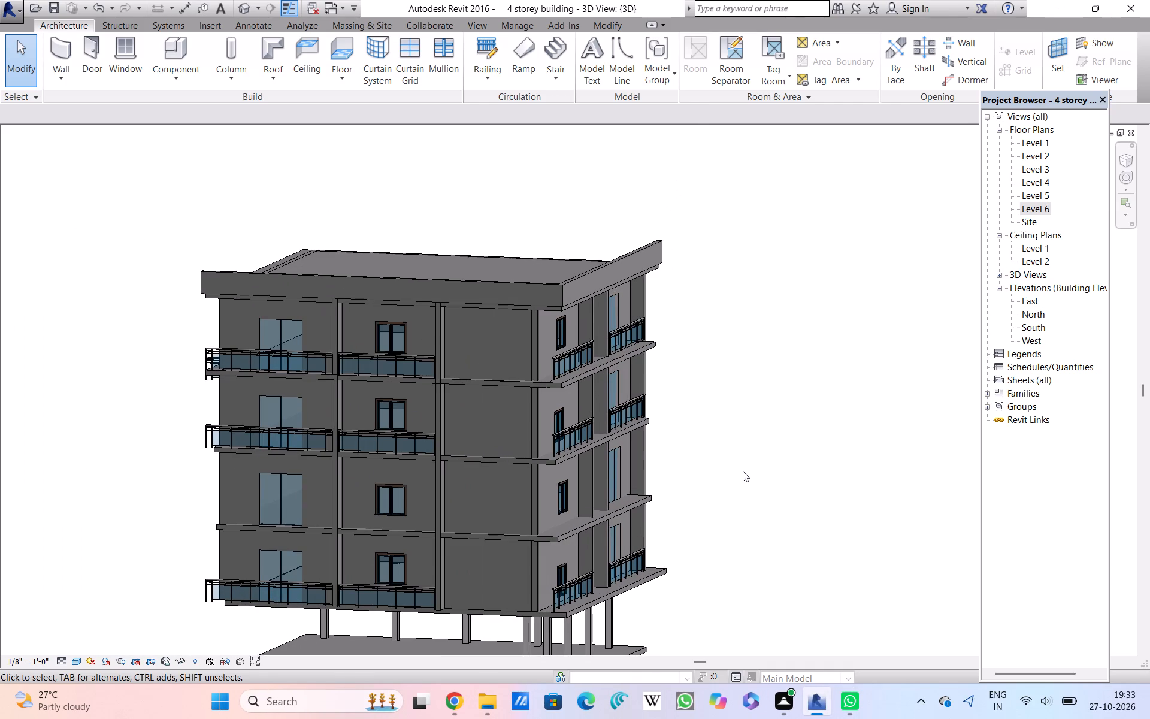
scroll(743, 471, "up", 1)
scroll(743, 471, "down", 1)
scroll(743, 471, "up", 5)
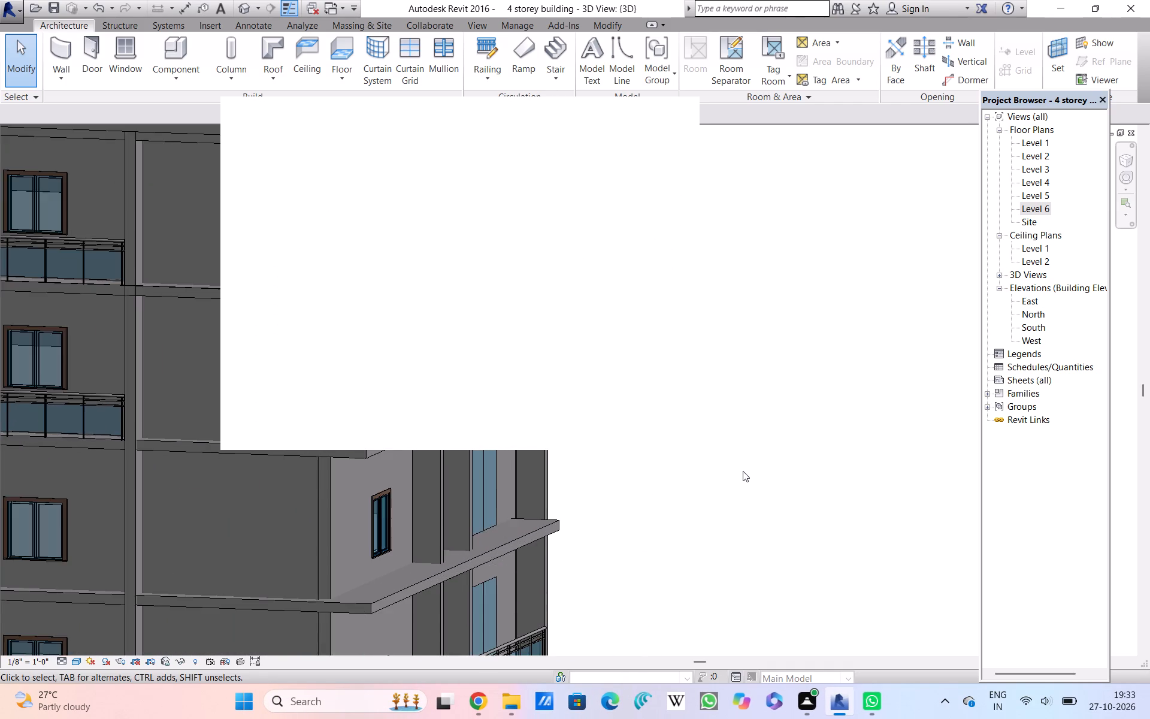
scroll(743, 471, "up", 1)
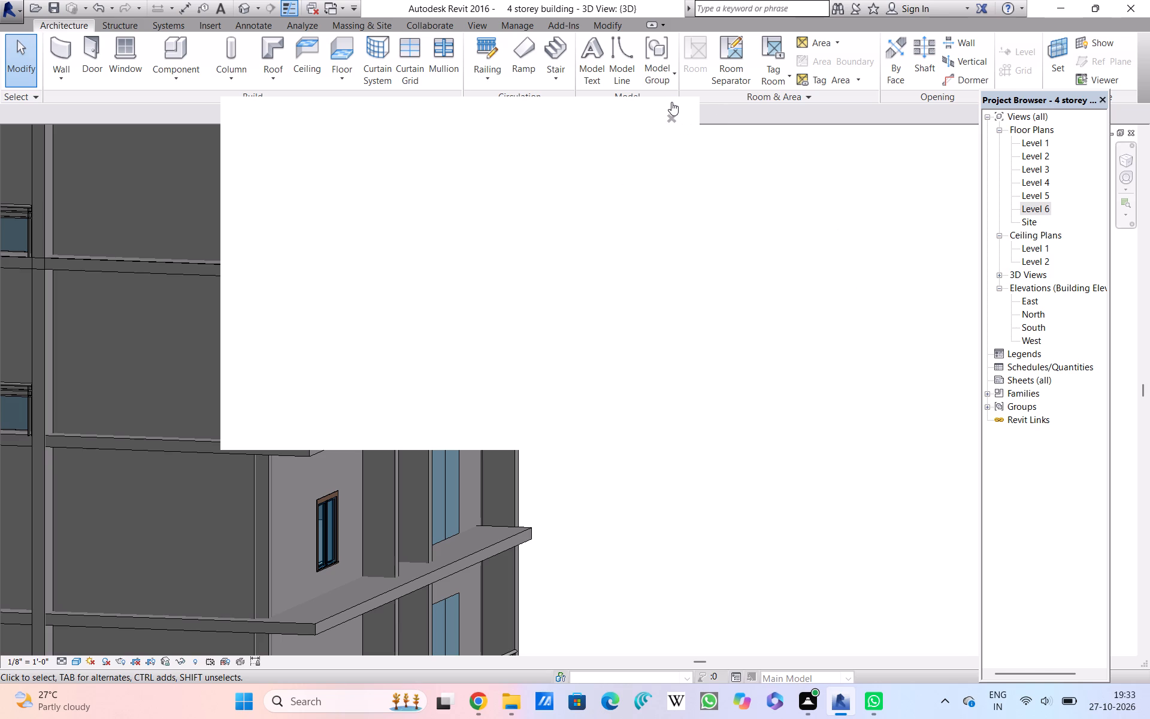
Dismiss the blank pop-up window covering the building's upper storeys in the 3D view.
double_click(676, 119)
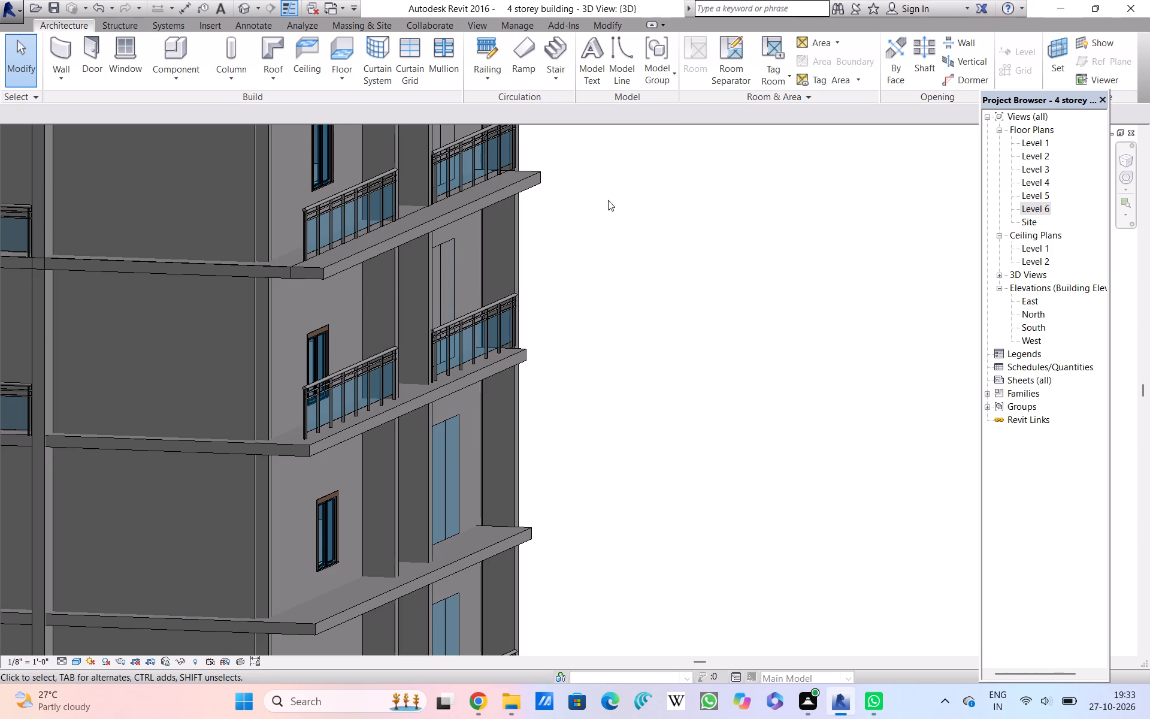
Review the whole building from roof parapet to base slab, including balconies and ground-level columns.
scroll(442, 343, "down", 7)
scroll(443, 343, "up", 1)
scroll(491, 325, "down", 1)
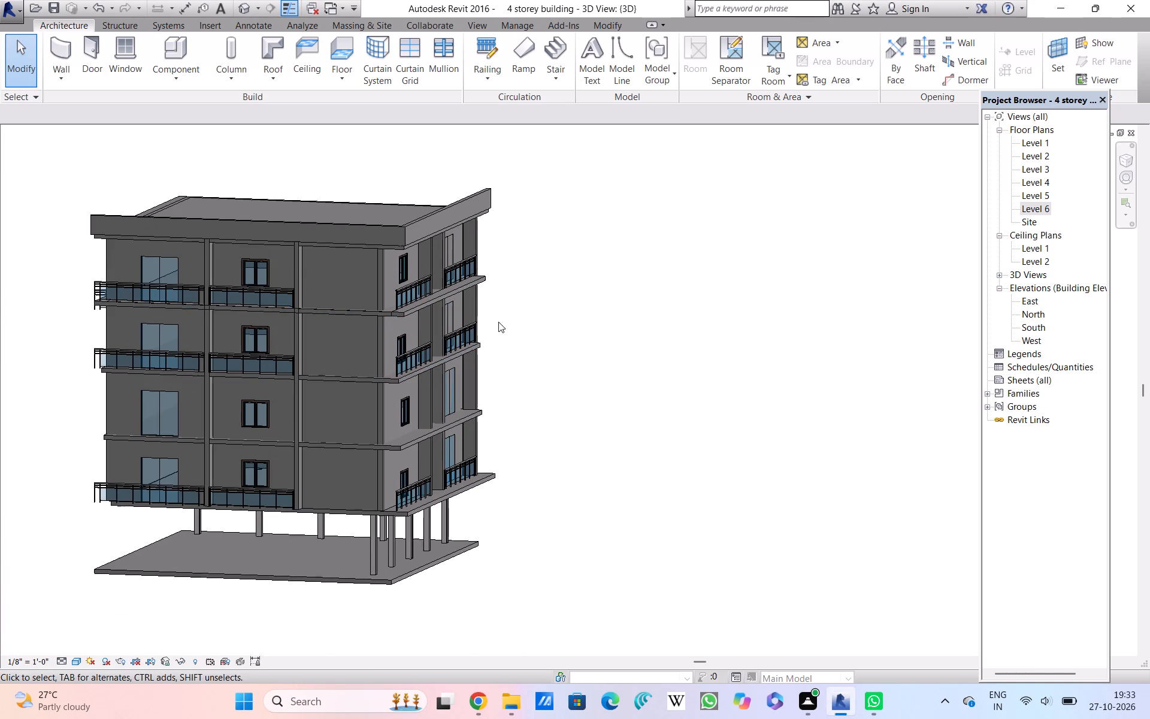
scroll(555, 319, "up", 1)
scroll(555, 319, "down", 1)
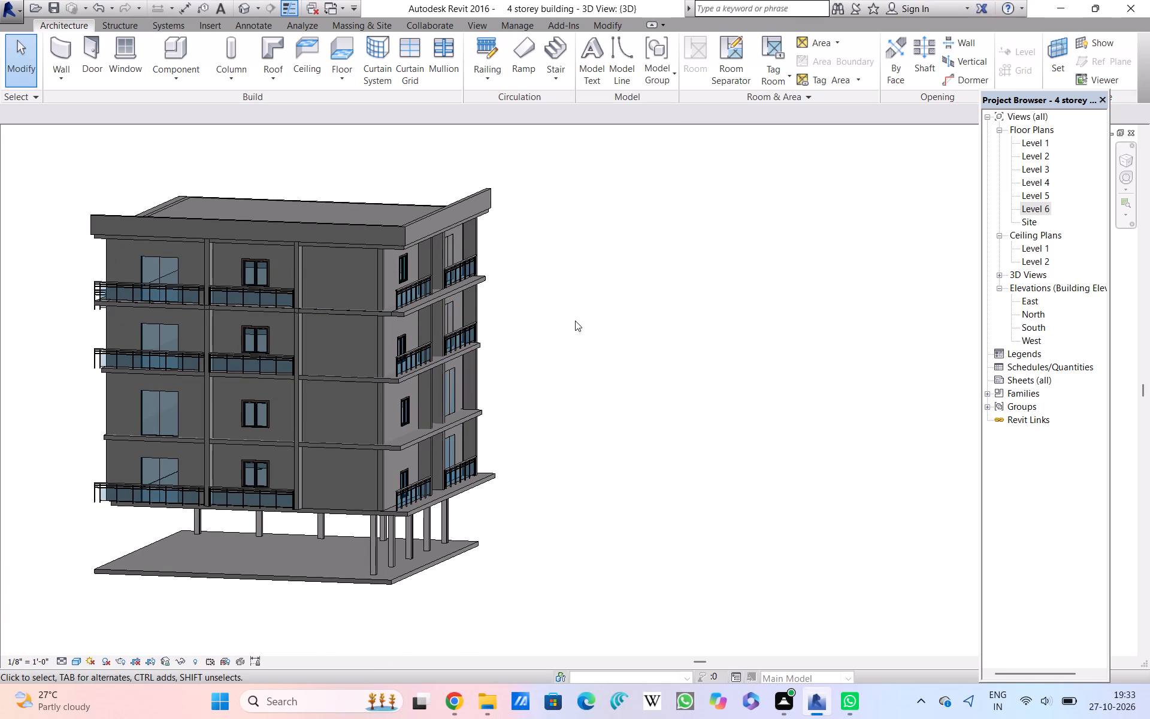
scroll(519, 364, "down", 2)
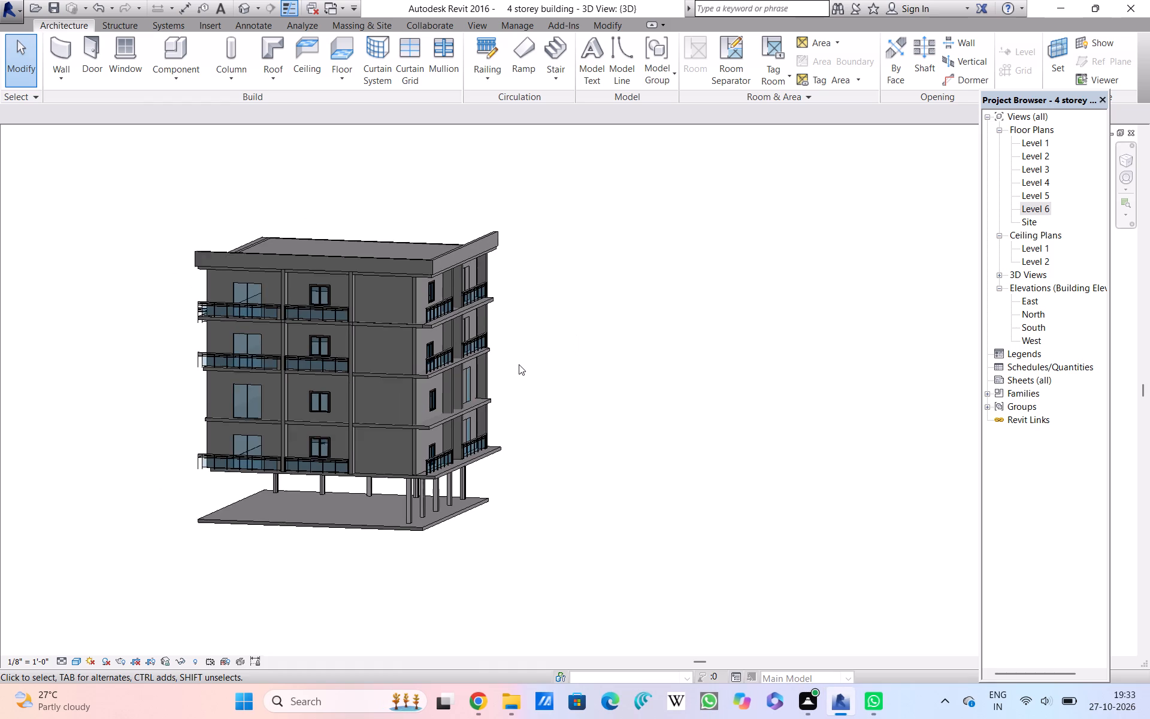
Examine the building's front and side facades, looking closely at the upper side balcony railings and slab edges.
scroll(519, 364, "down", 1)
scroll(519, 364, "up", 3)
right_click(519, 364)
scroll(519, 356, "up", 2)
left_click(552, 301)
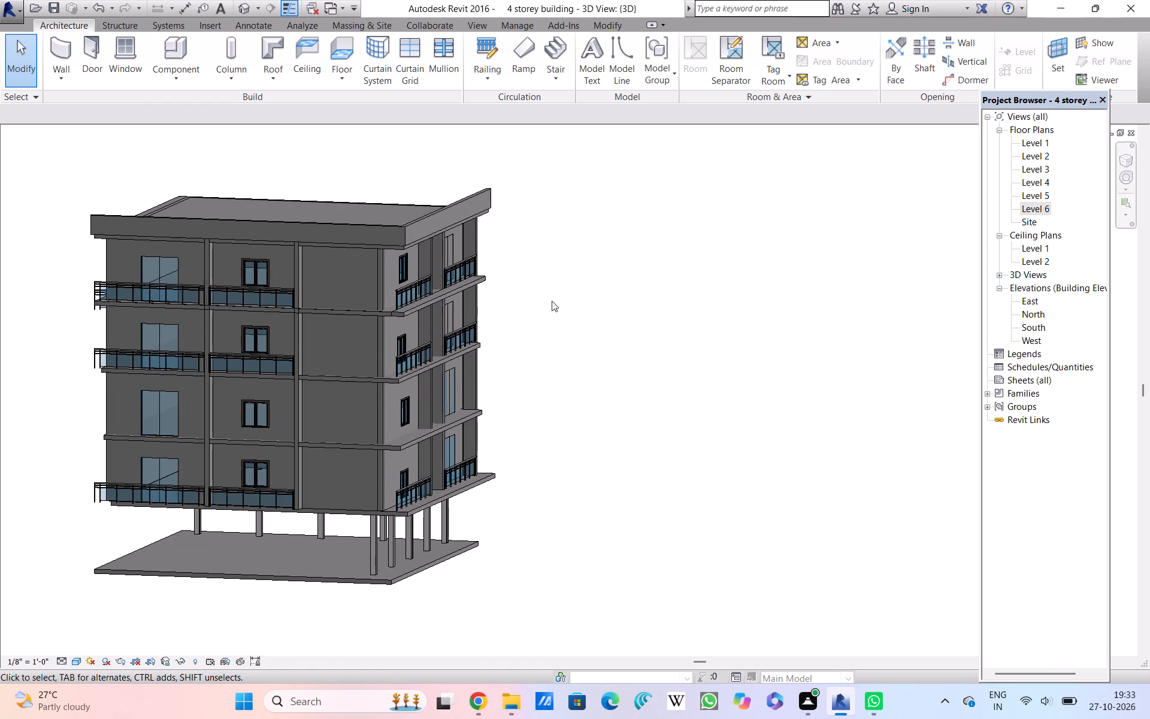
scroll(552, 301, "down", 1)
scroll(552, 301, "up", 11)
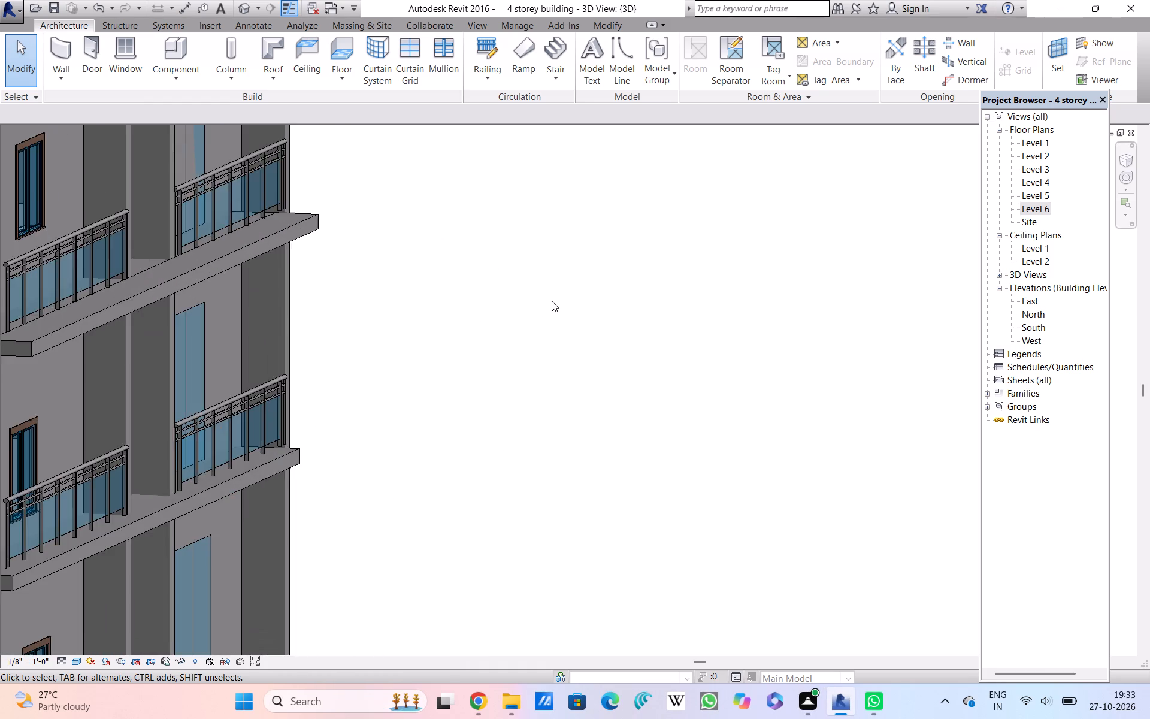
scroll(552, 301, "down", 14)
scroll(577, 303, "up", 8)
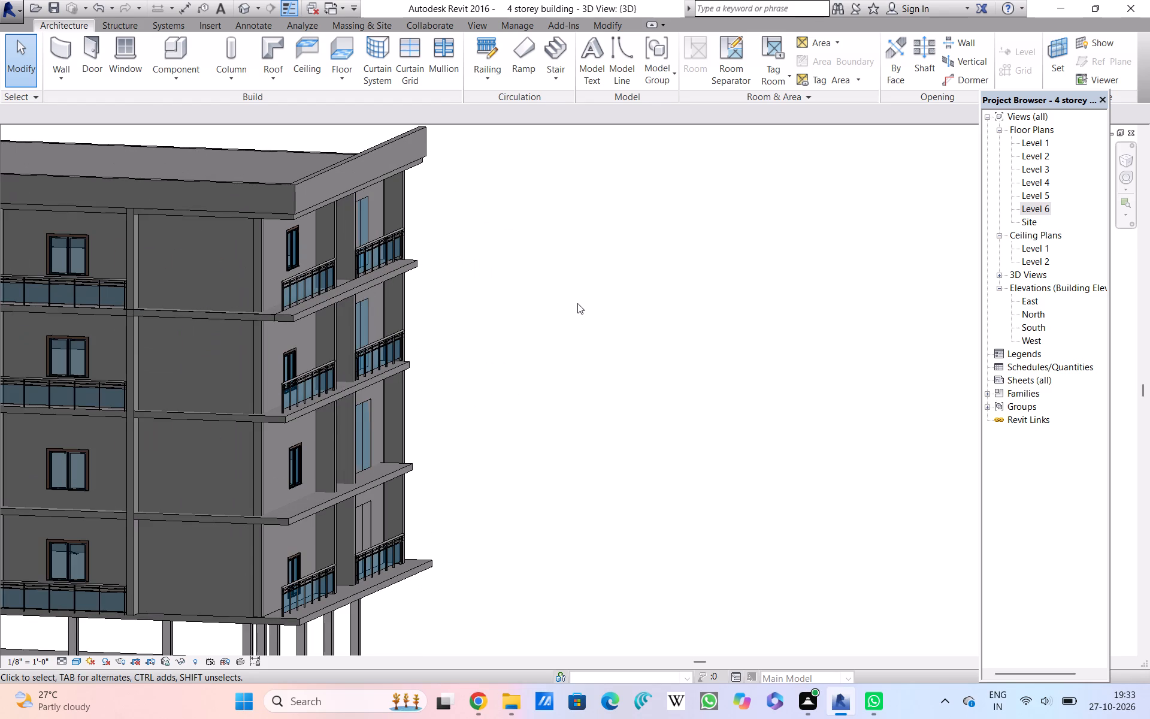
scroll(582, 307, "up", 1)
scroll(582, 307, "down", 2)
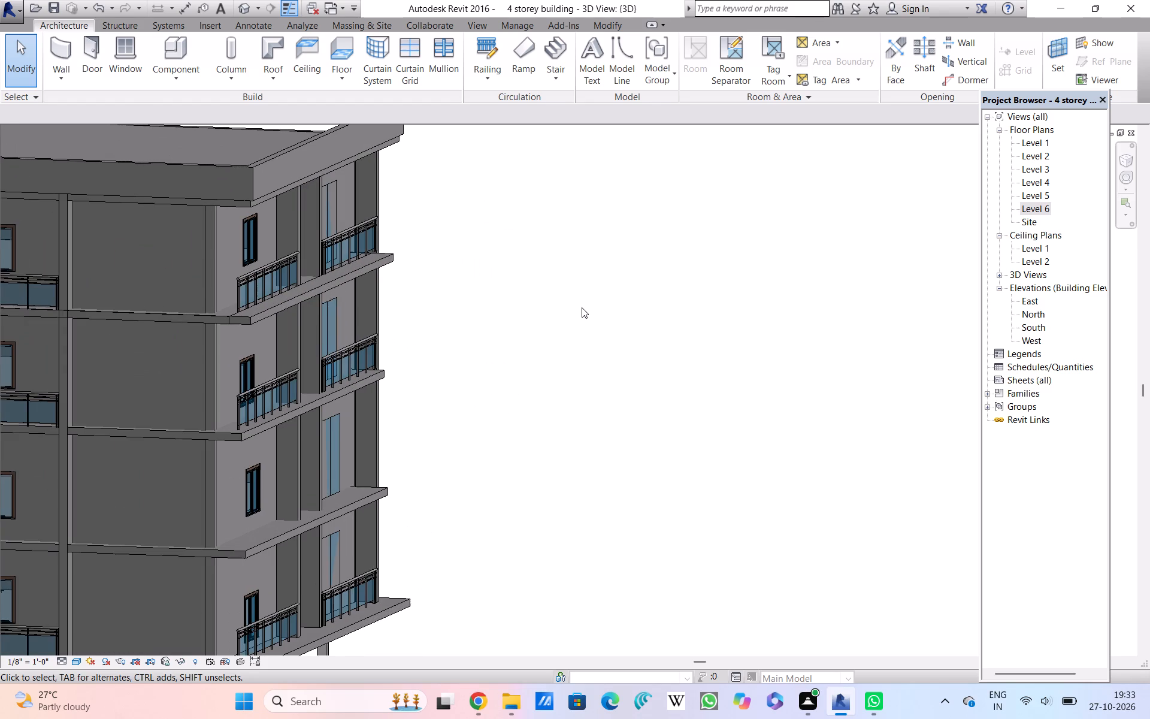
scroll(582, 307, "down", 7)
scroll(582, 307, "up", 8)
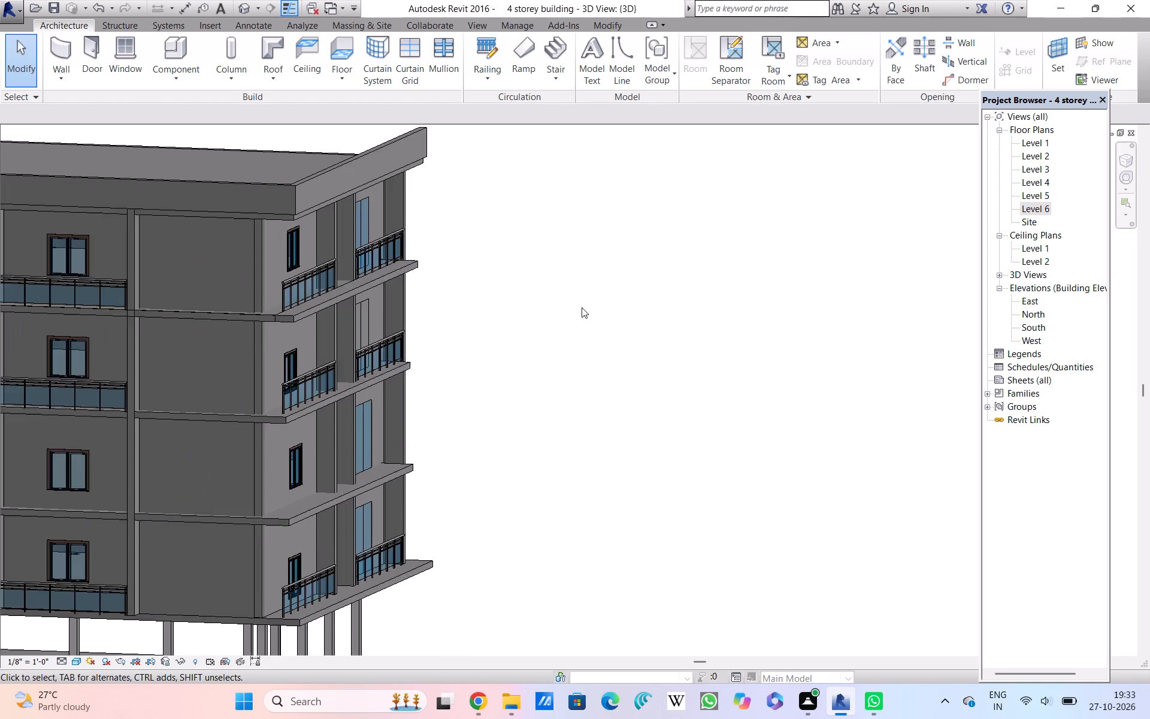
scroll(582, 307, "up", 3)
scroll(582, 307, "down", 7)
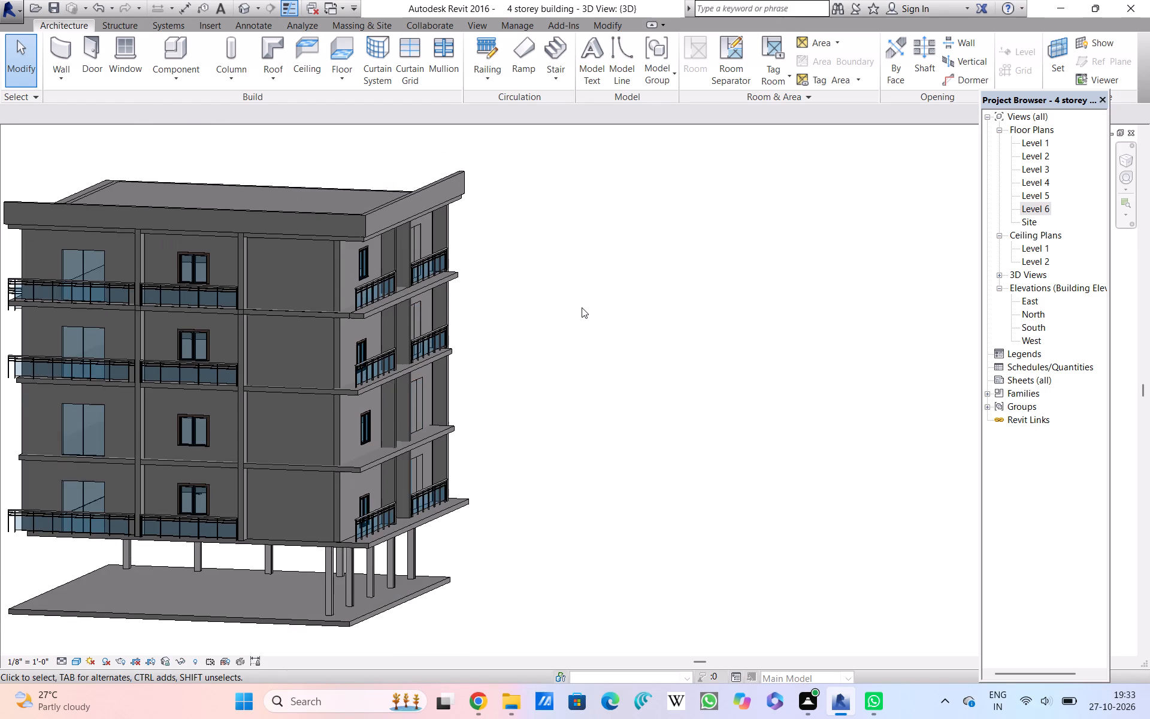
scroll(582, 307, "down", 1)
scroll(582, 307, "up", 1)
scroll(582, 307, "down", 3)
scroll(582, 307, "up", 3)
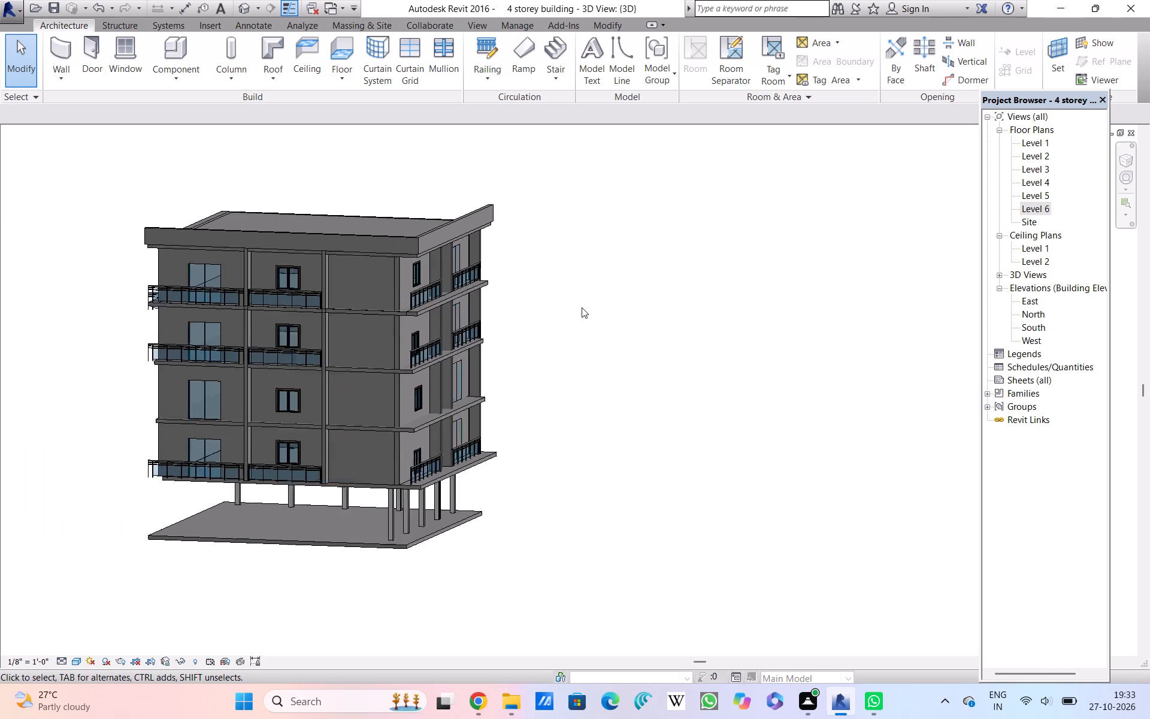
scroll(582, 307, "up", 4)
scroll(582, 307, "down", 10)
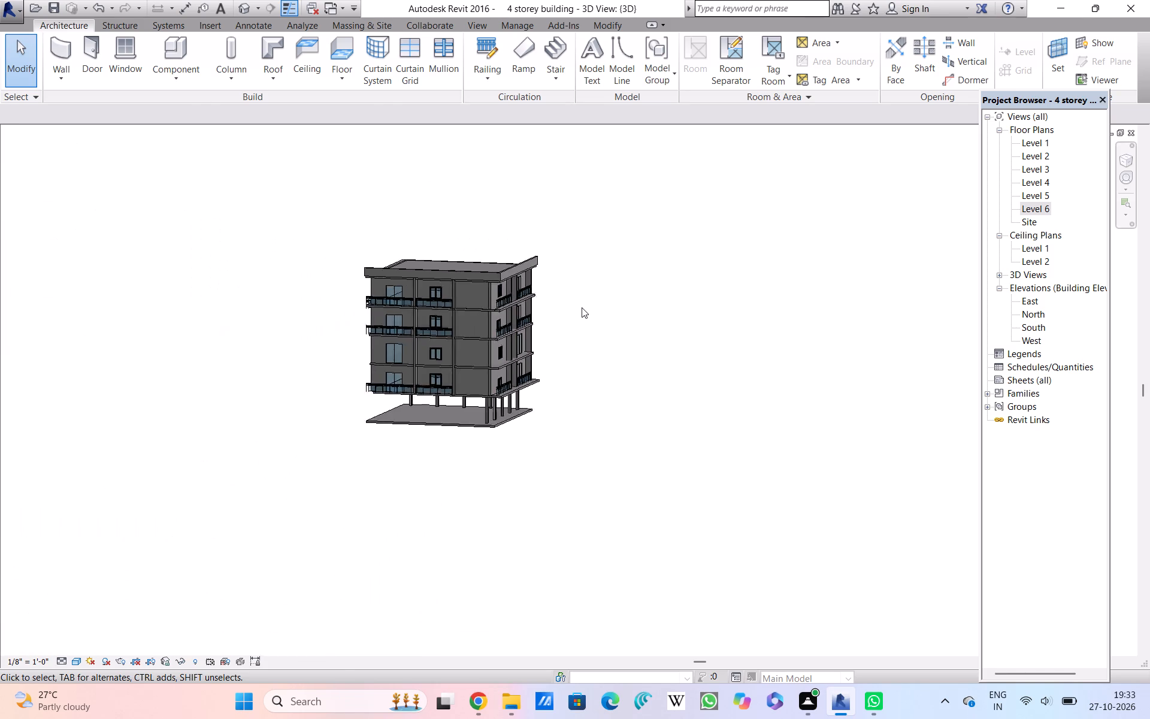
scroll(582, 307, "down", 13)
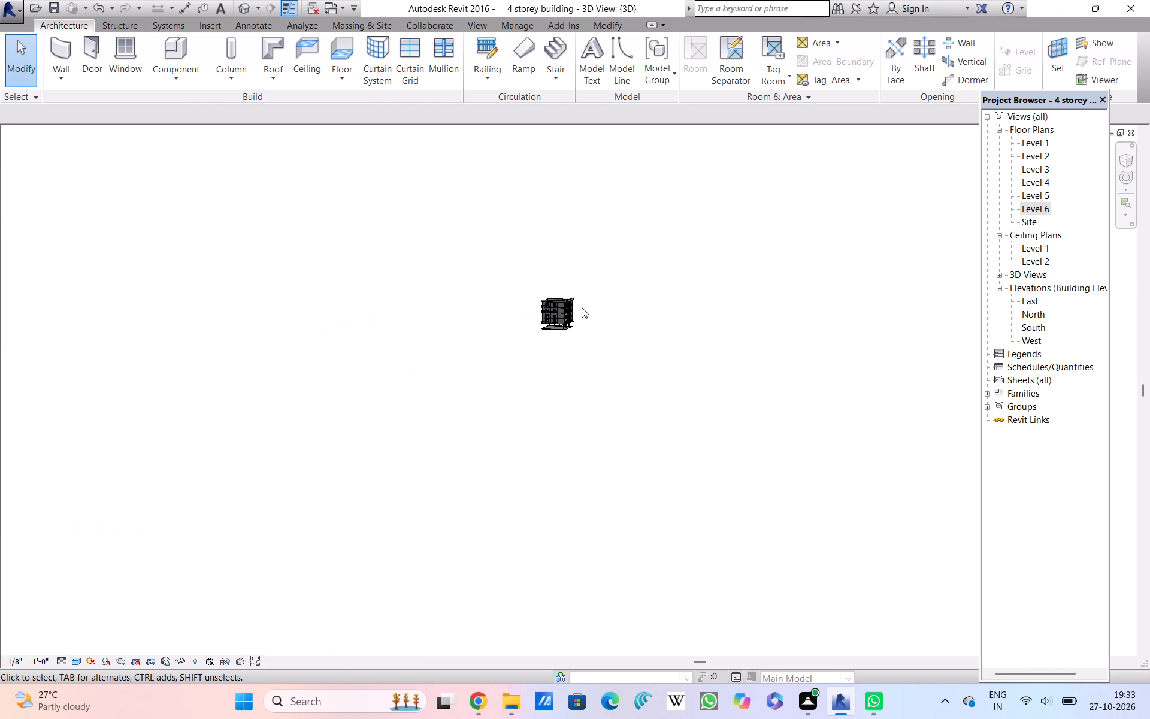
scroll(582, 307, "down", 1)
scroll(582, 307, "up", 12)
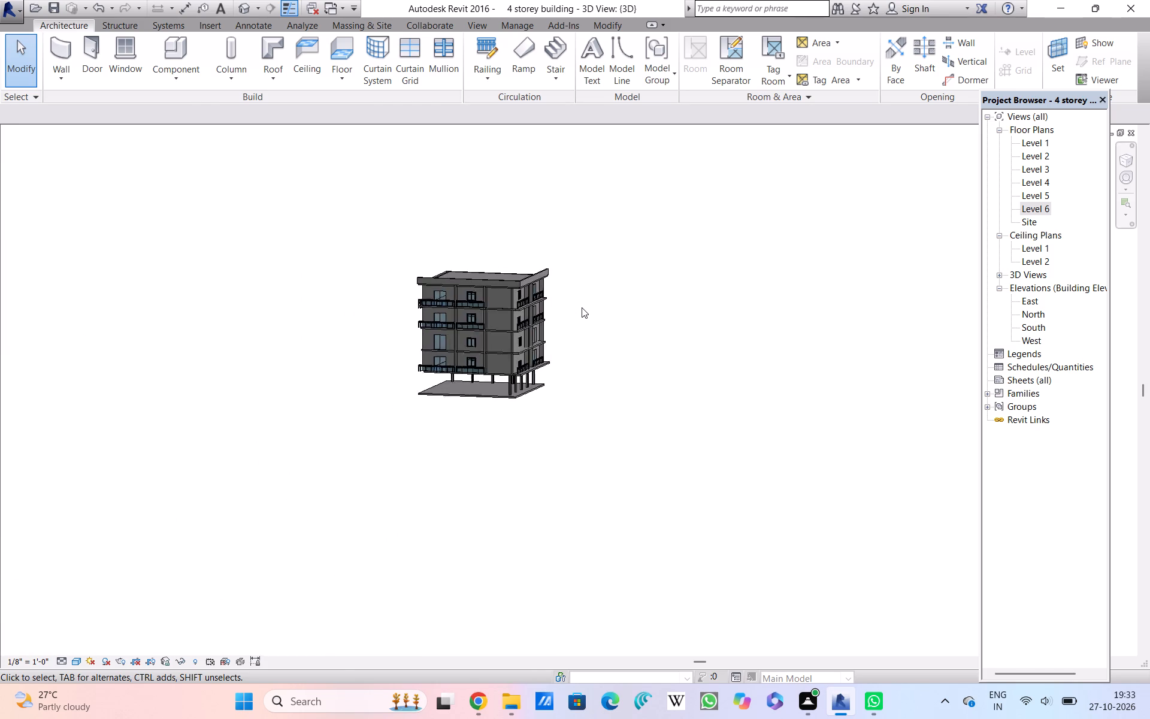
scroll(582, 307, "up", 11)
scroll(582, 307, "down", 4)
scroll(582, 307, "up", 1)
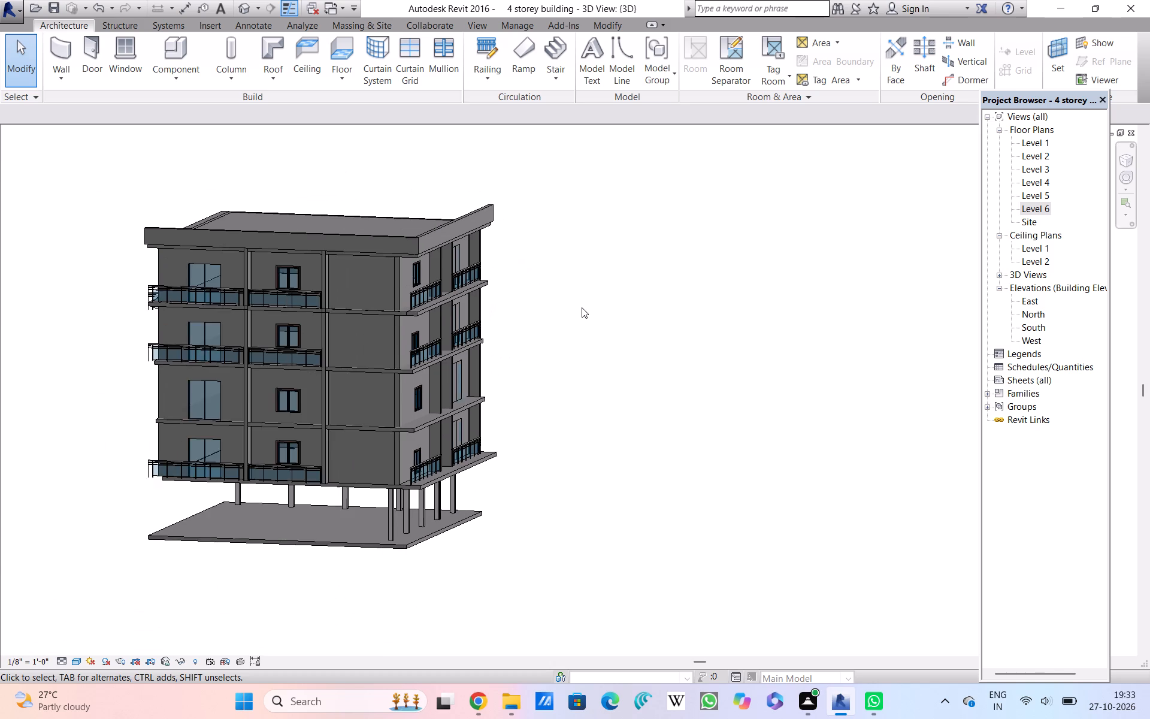
Inspect the side facade's upper balconies, including their railings, slab edges, windows and doors.
scroll(582, 307, "up", 2)
scroll(582, 307, "down", 1)
scroll(582, 307, "up", 1)
scroll(582, 307, "down", 1)
scroll(582, 307, "up", 1)
scroll(582, 307, "down", 1)
scroll(582, 307, "up", 2)
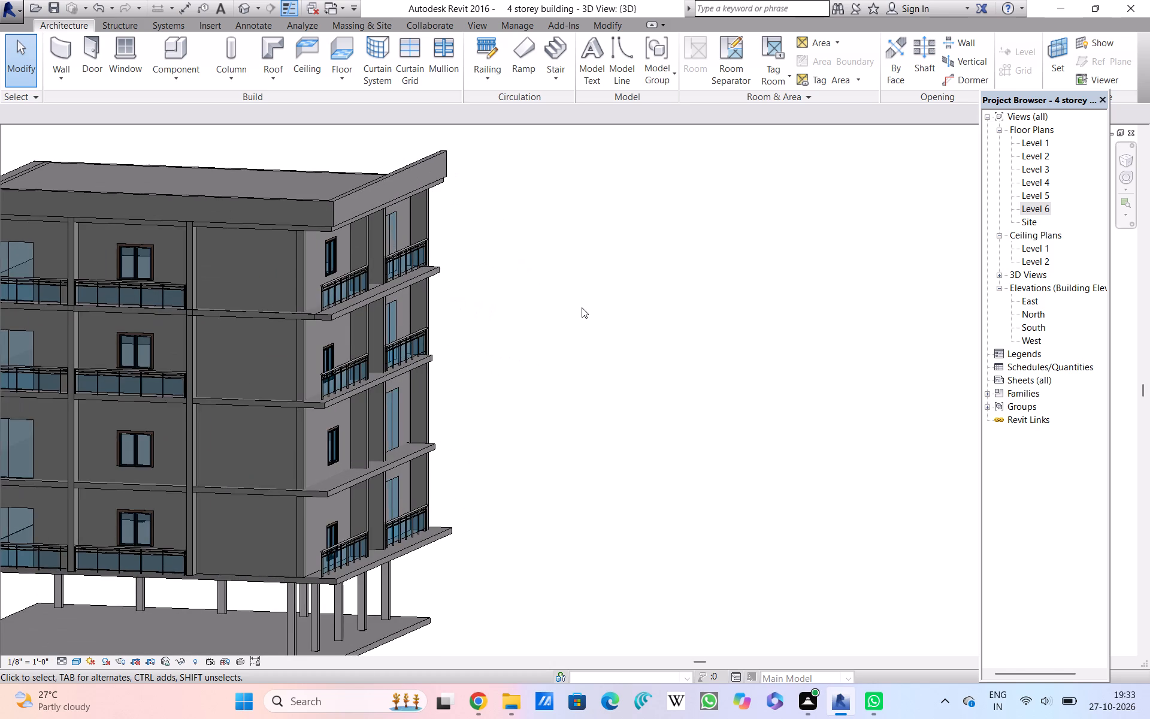
scroll(582, 307, "up", 1)
scroll(582, 307, "down", 3)
scroll(582, 307, "up", 2)
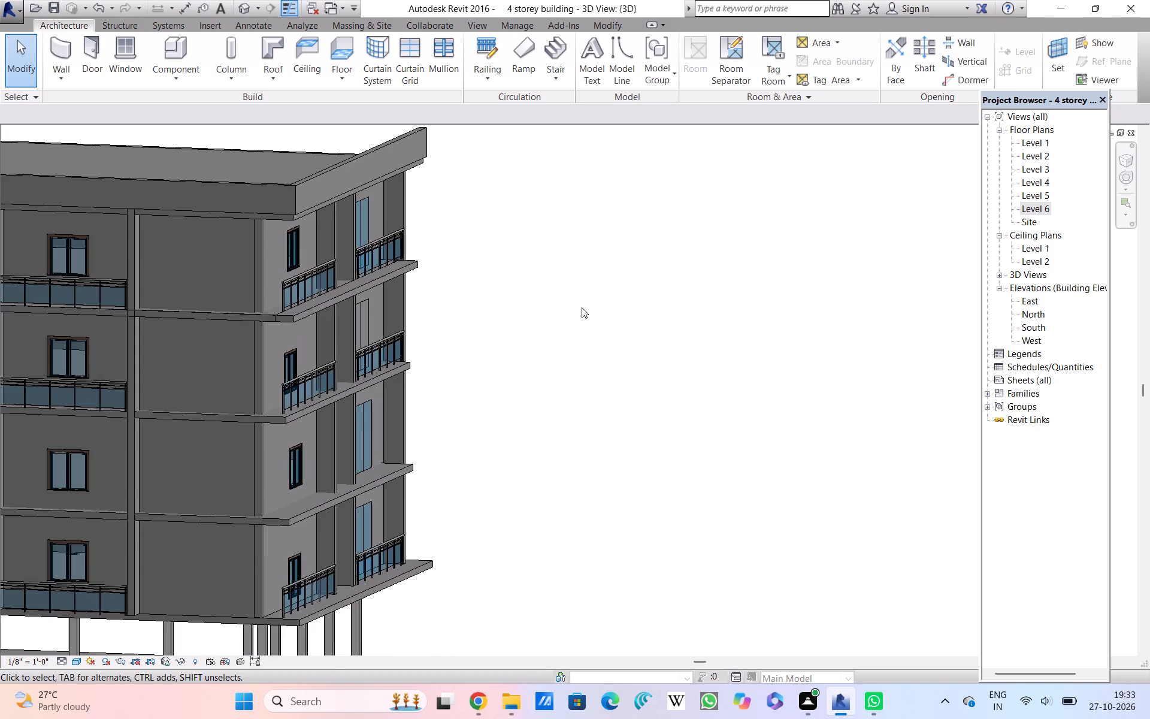
scroll(582, 307, "up", 5)
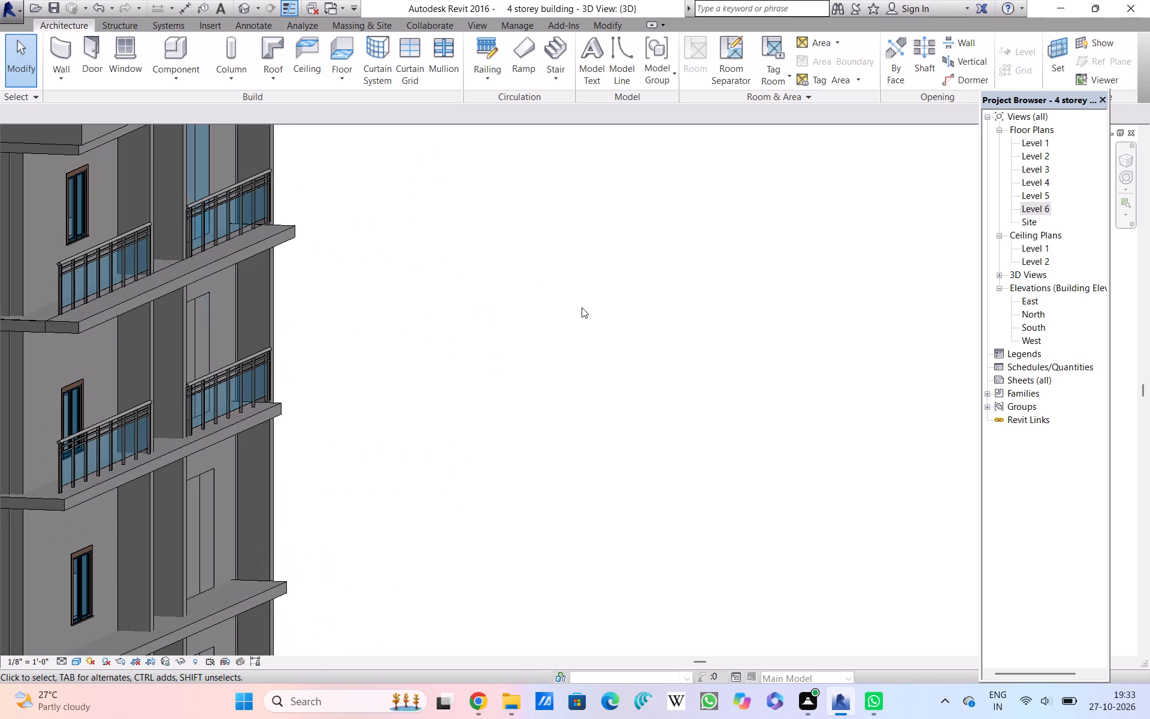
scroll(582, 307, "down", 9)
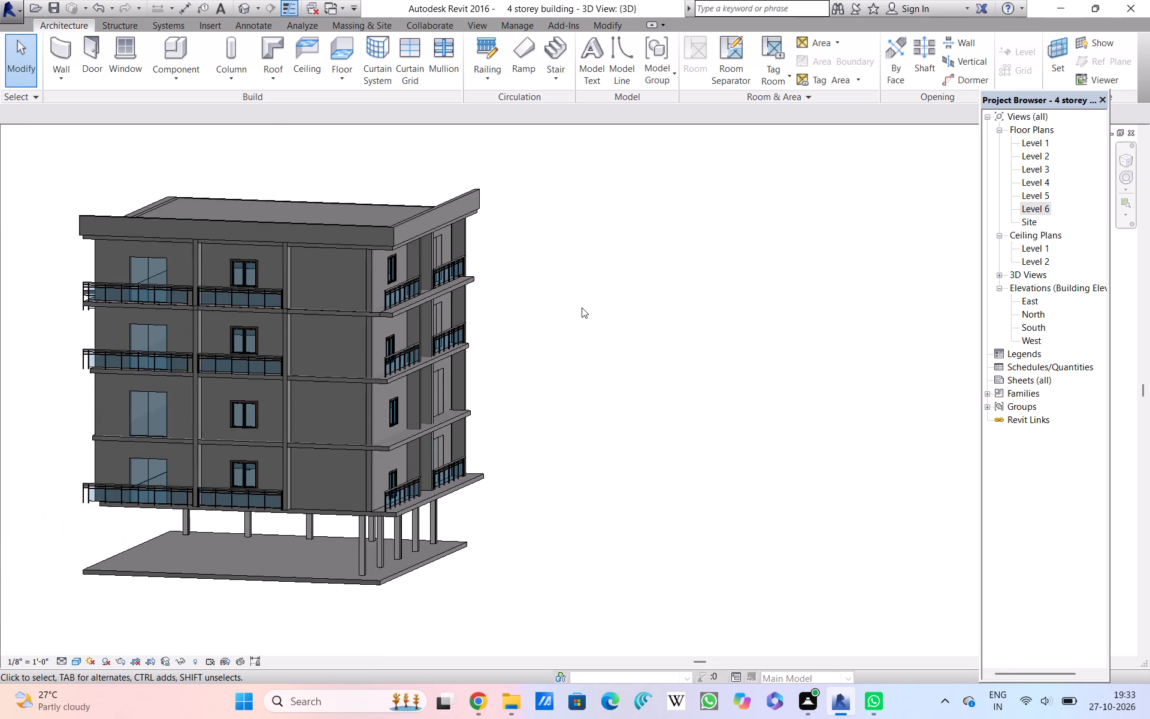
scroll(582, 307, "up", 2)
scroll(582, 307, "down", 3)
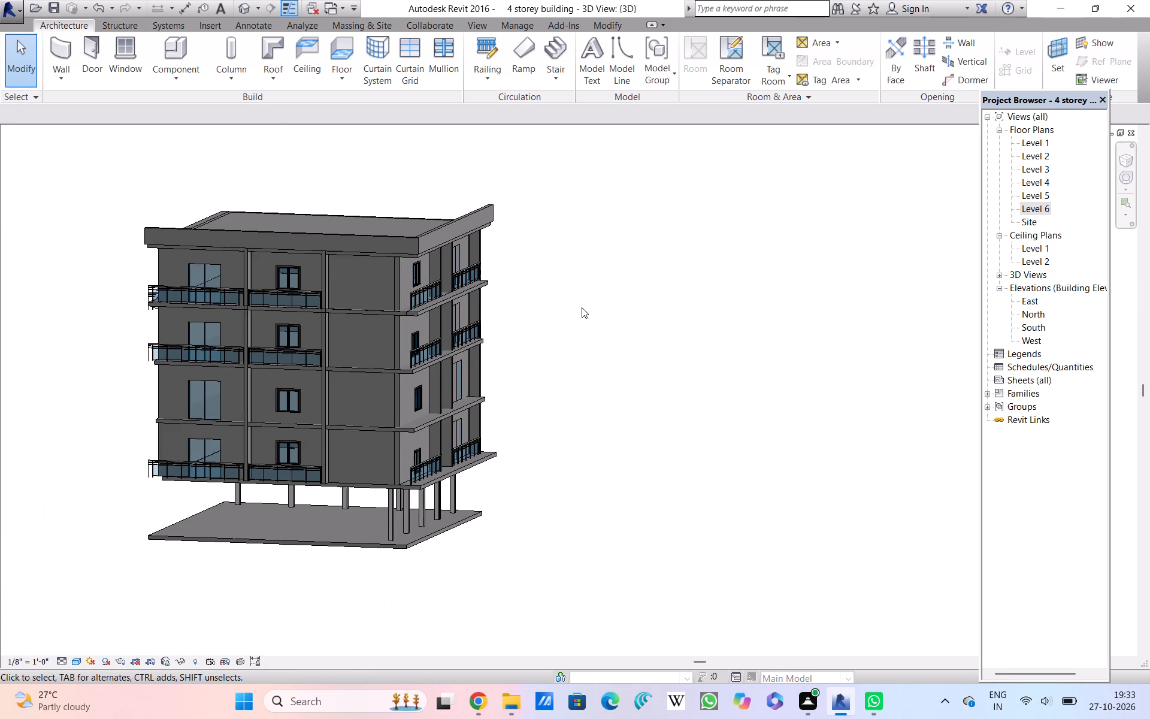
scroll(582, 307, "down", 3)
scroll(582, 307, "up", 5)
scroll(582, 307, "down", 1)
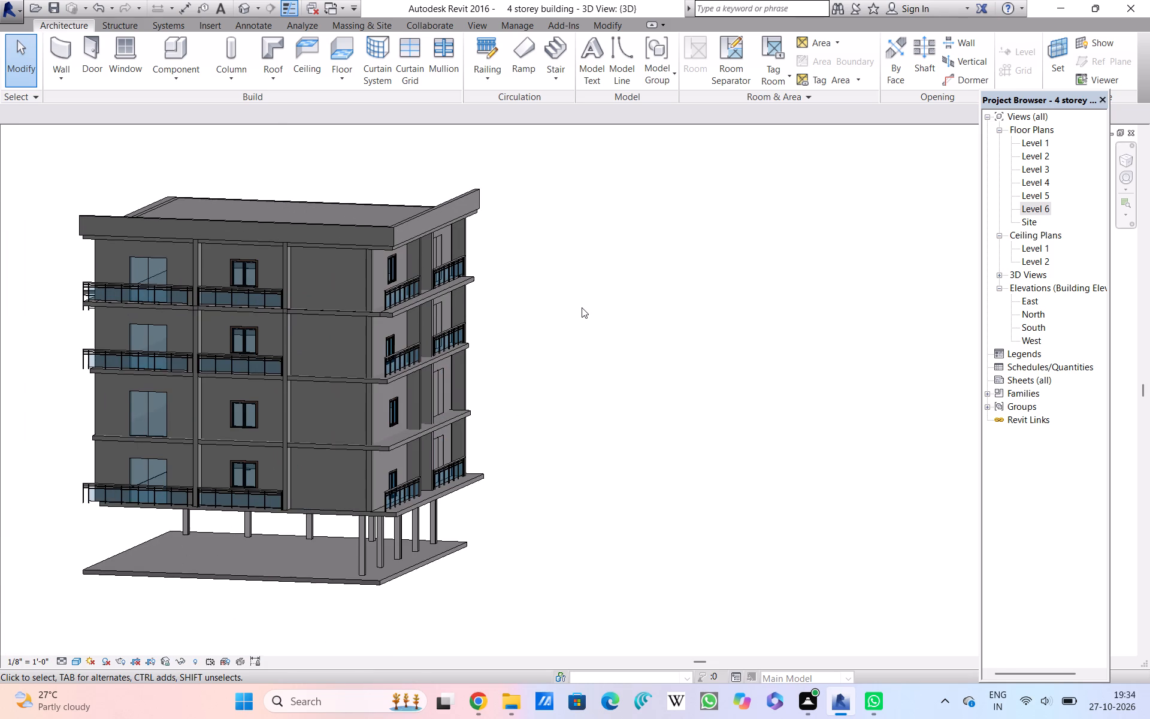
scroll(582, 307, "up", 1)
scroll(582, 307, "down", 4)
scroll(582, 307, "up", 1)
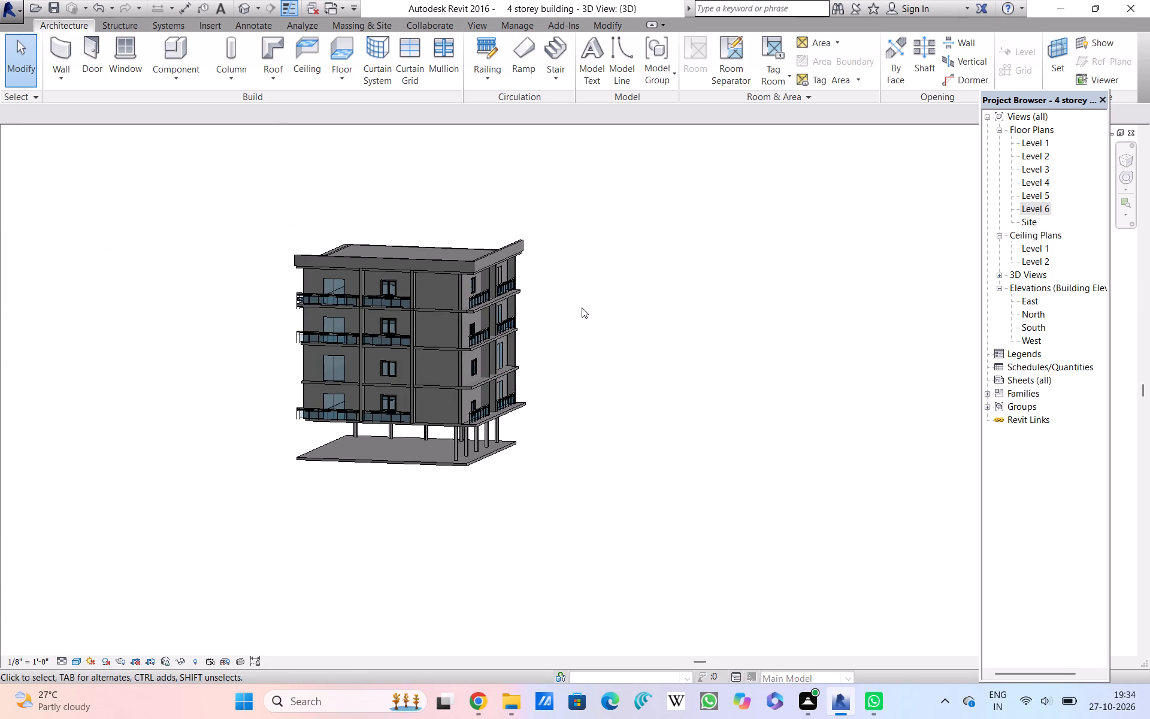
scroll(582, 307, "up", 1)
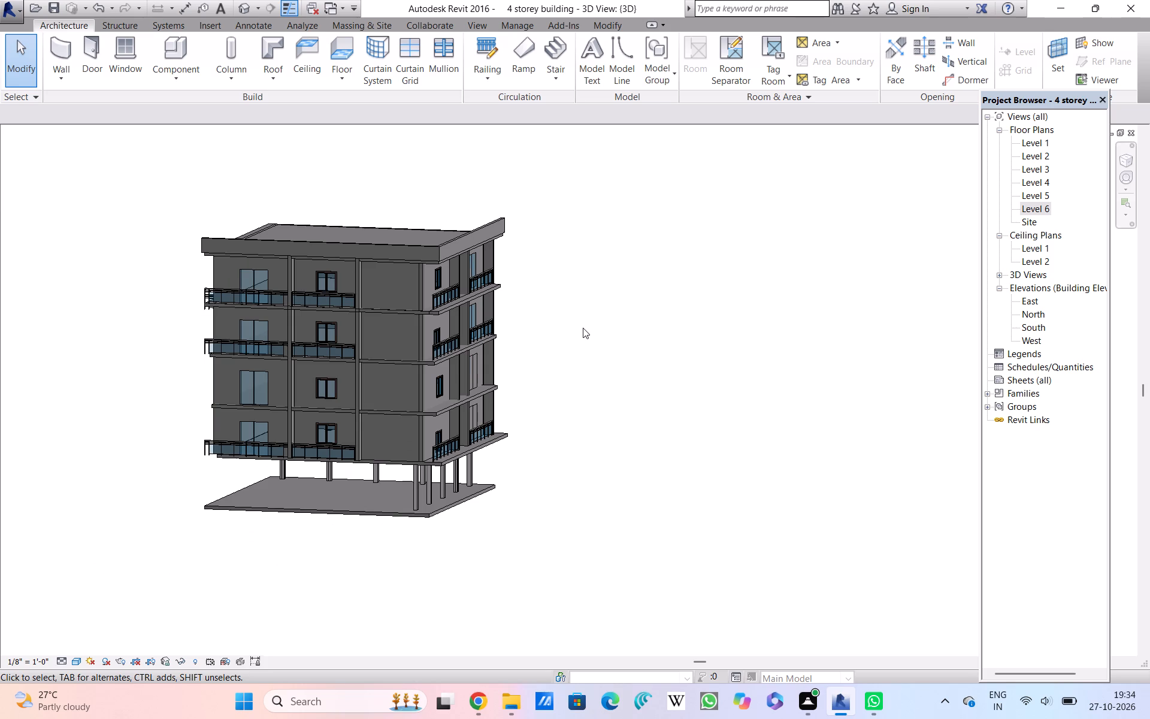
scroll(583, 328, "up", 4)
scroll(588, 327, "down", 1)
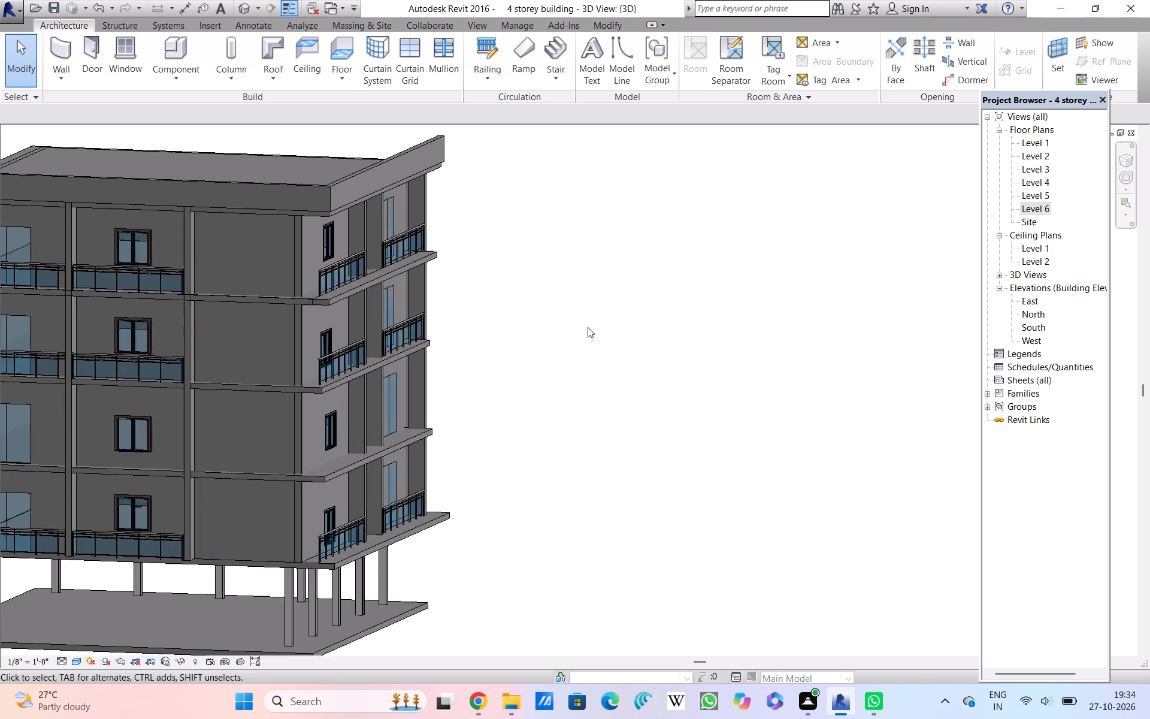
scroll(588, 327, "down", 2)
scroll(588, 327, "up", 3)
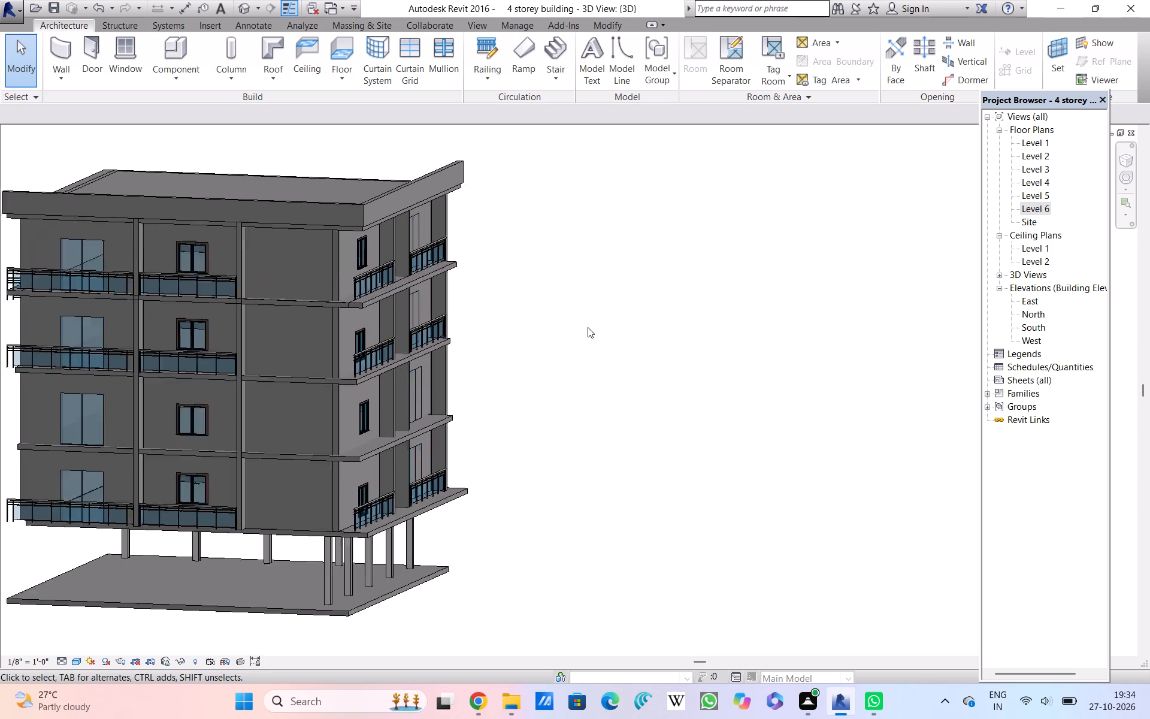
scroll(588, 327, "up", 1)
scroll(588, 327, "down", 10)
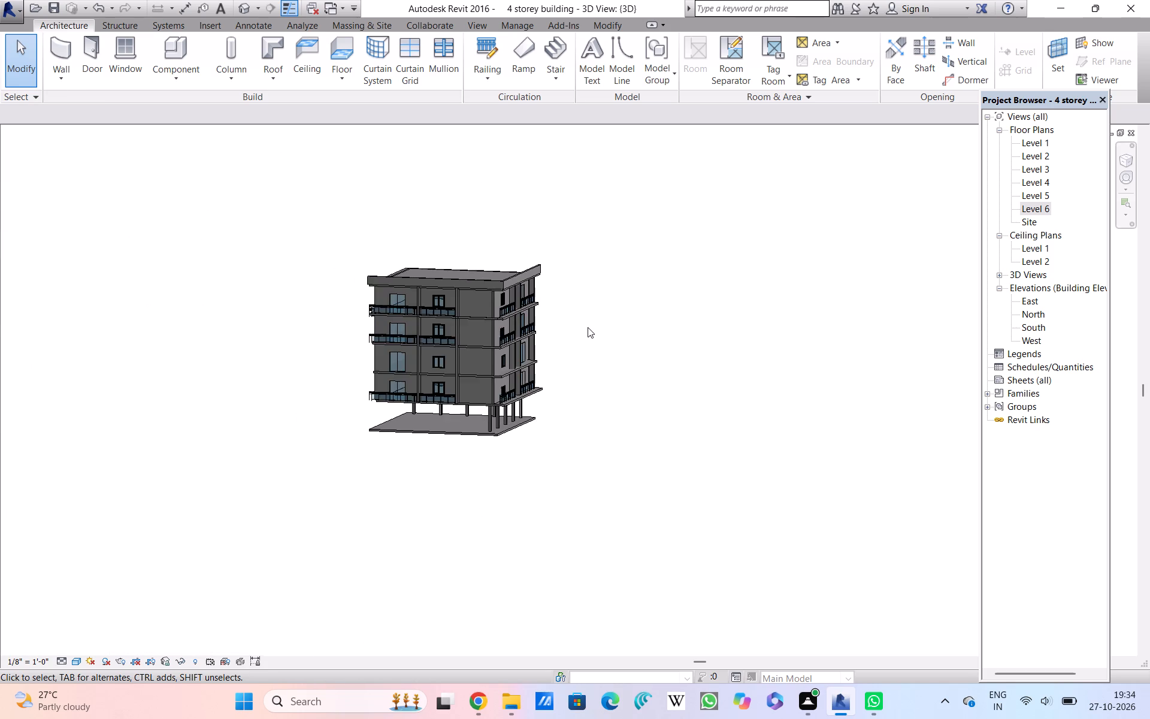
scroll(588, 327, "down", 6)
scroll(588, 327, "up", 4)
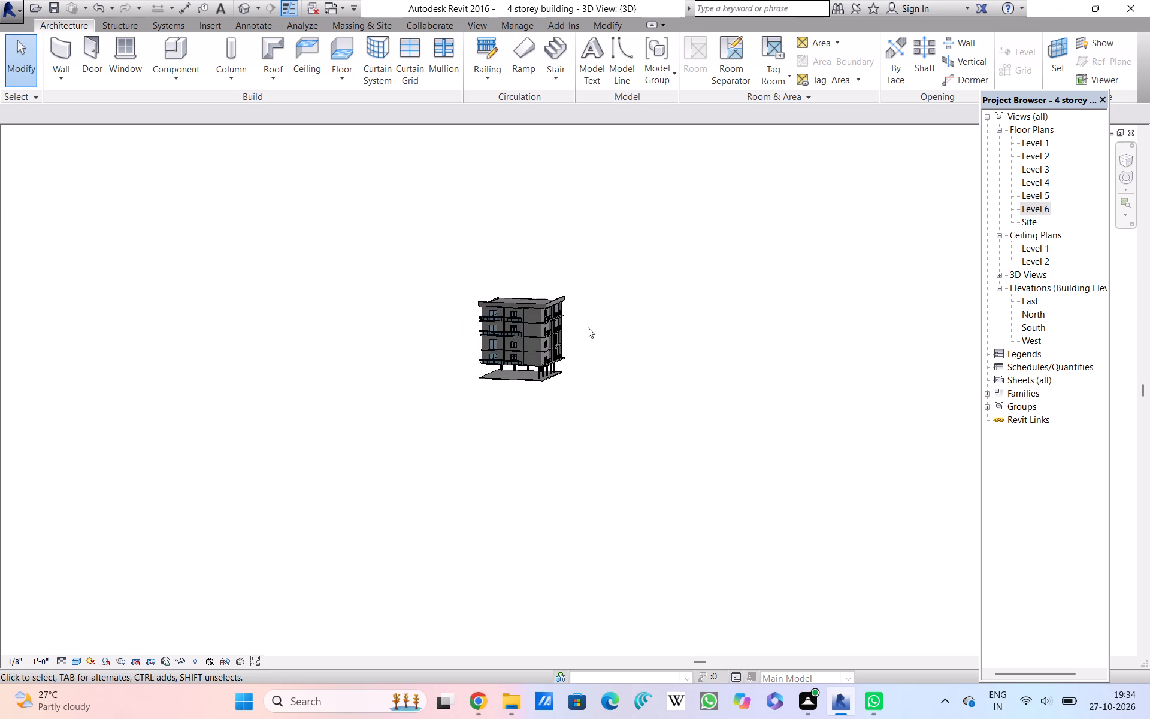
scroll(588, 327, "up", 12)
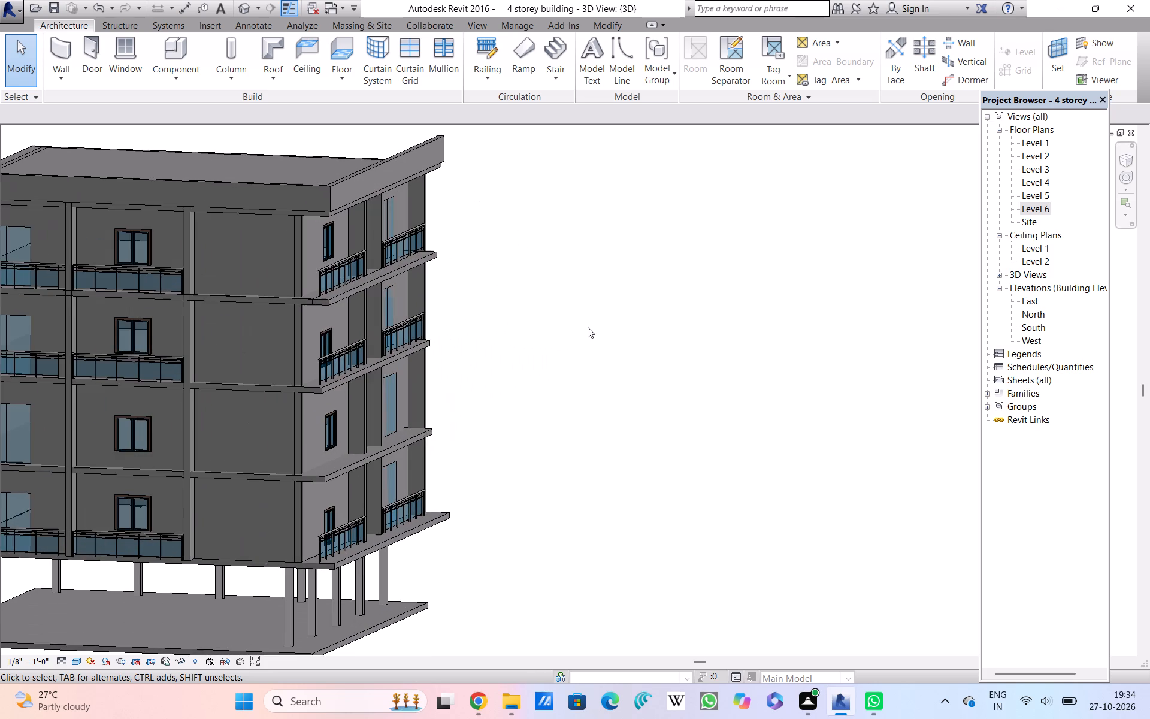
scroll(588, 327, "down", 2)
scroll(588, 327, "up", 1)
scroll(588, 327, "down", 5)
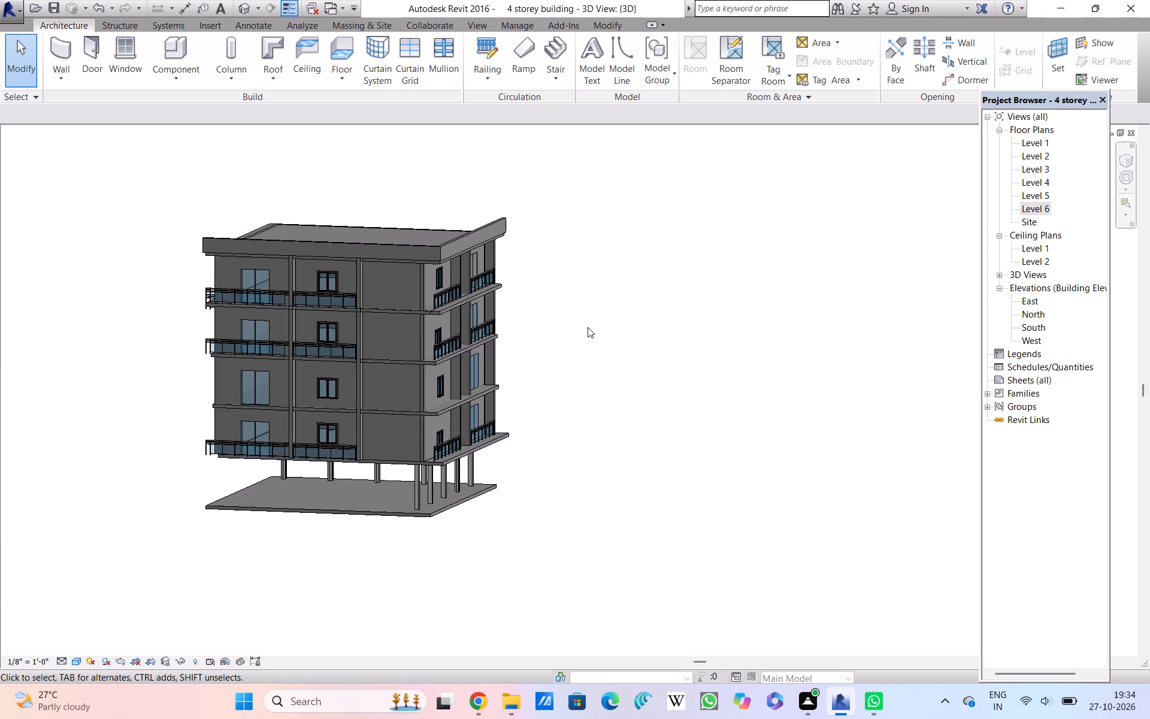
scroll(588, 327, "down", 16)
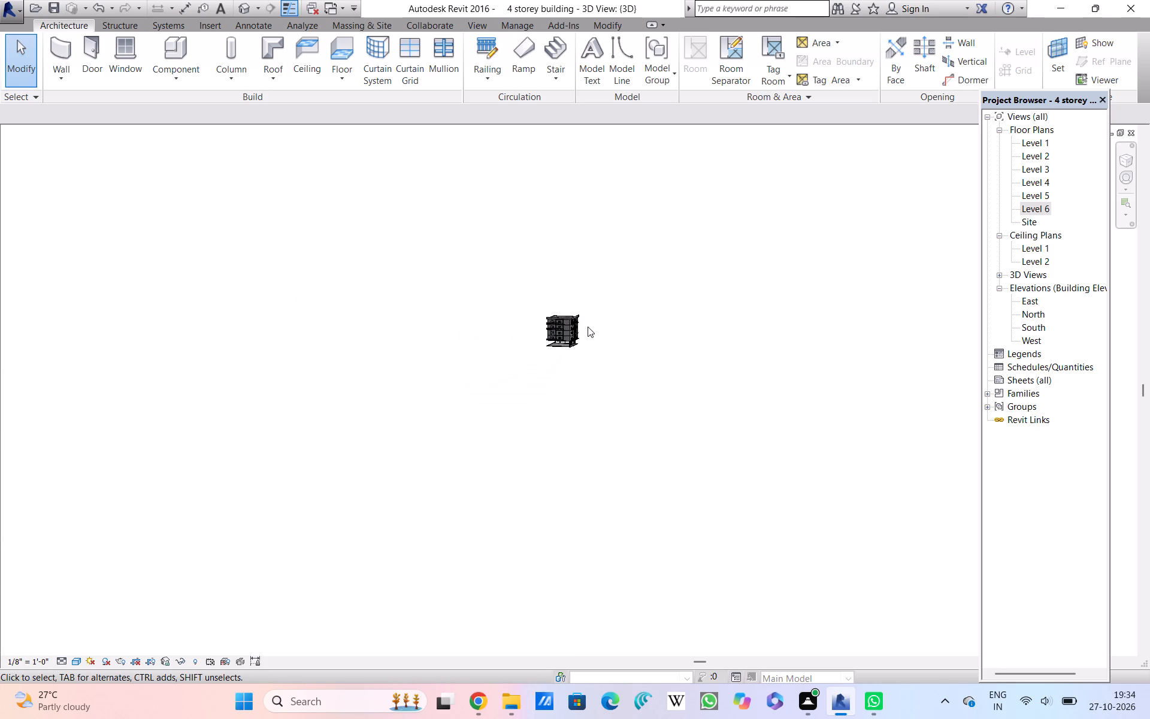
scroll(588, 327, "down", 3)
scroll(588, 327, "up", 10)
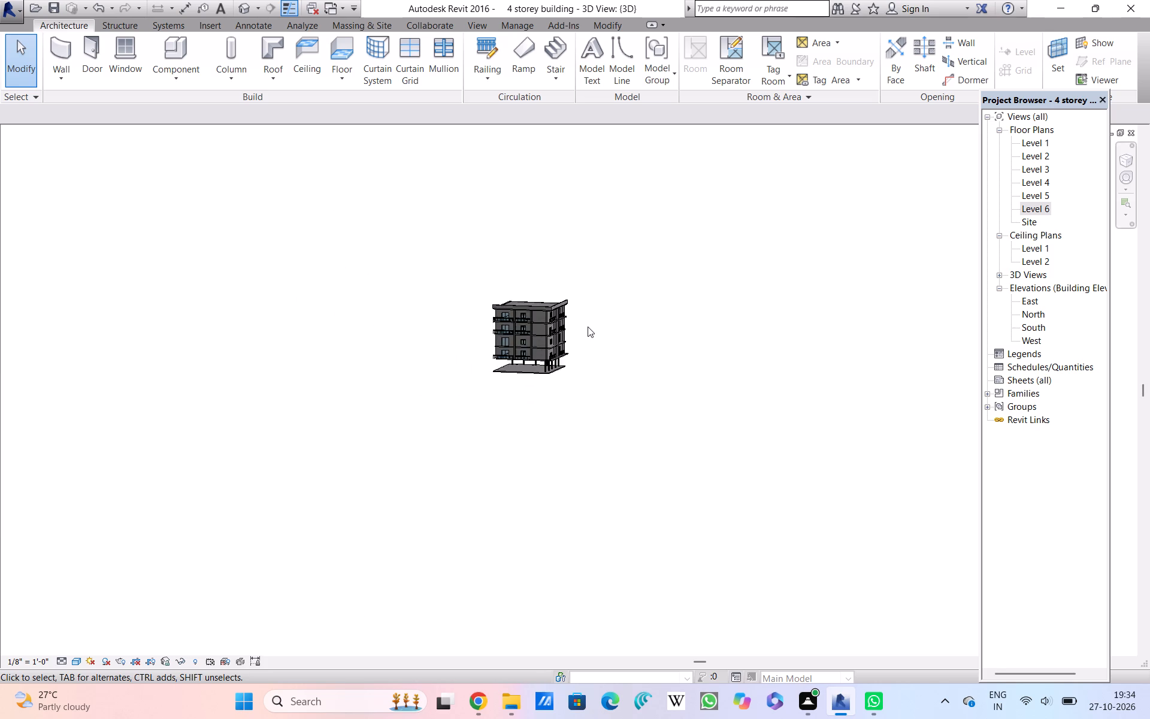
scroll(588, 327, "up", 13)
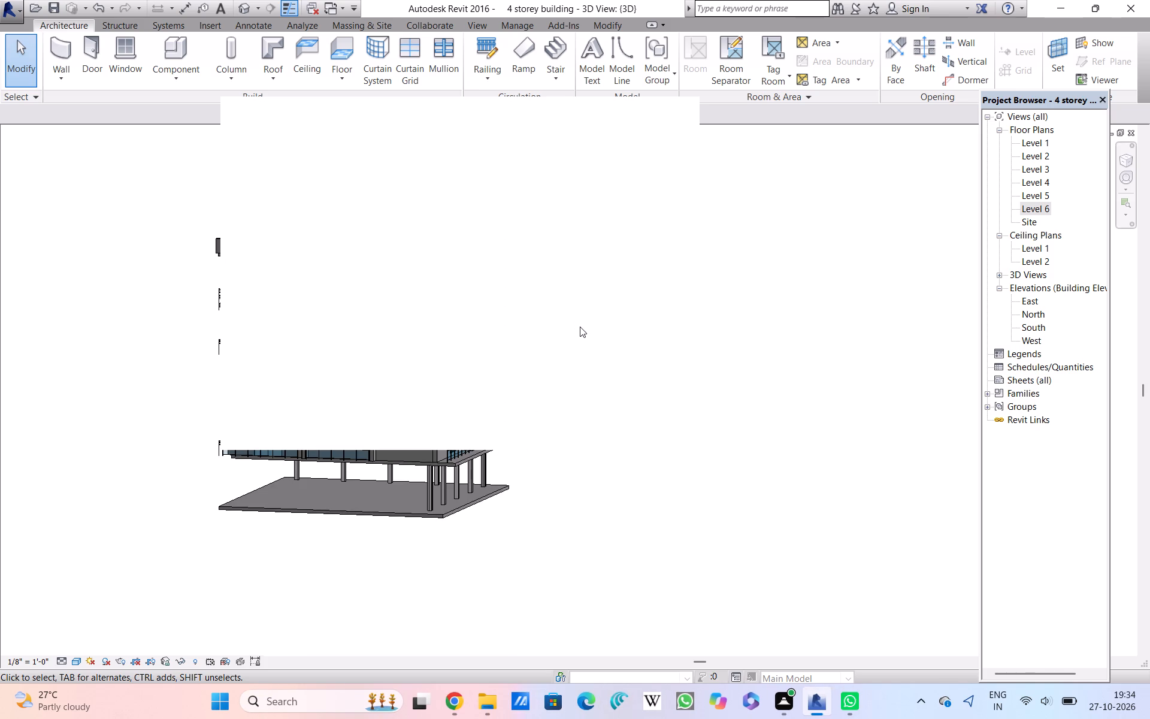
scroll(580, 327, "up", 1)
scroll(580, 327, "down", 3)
Dismiss the blank pop-up window covering the building's storeys in the 3D view.
double_click(669, 116)
double_click(669, 116)
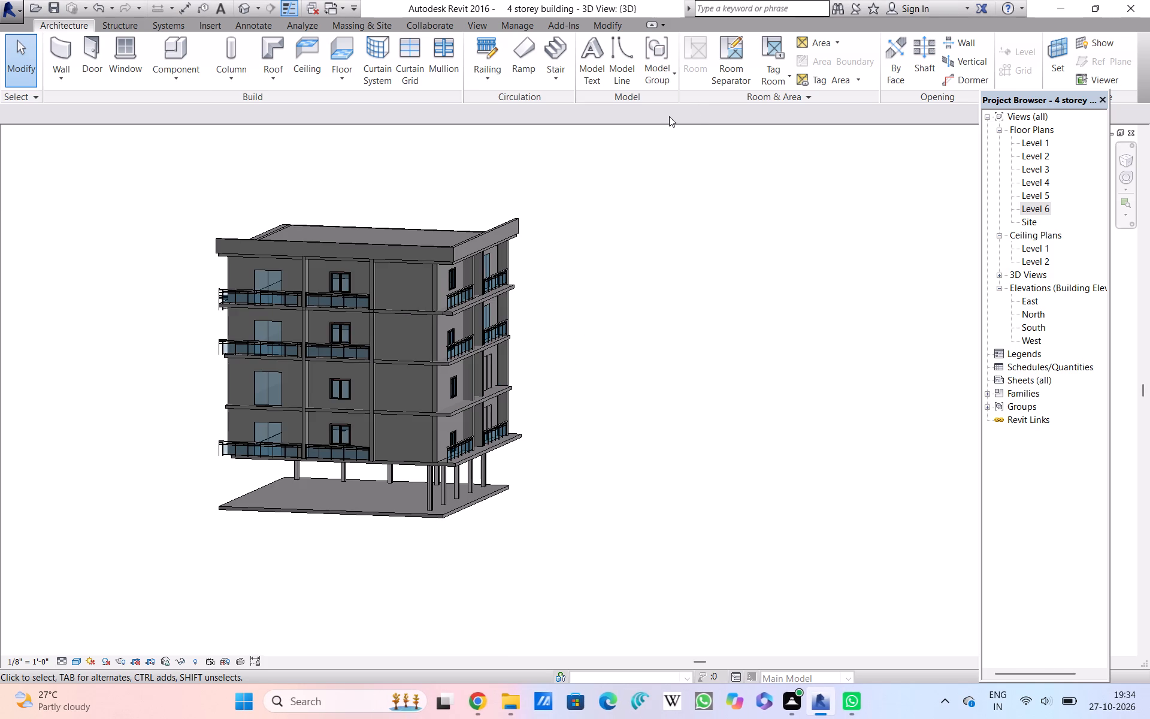
Examine the middle storeys around the front corner, comparing front and side railings, slab edges, wall projections and windows.
scroll(374, 342, "down", 3)
scroll(374, 342, "up", 6)
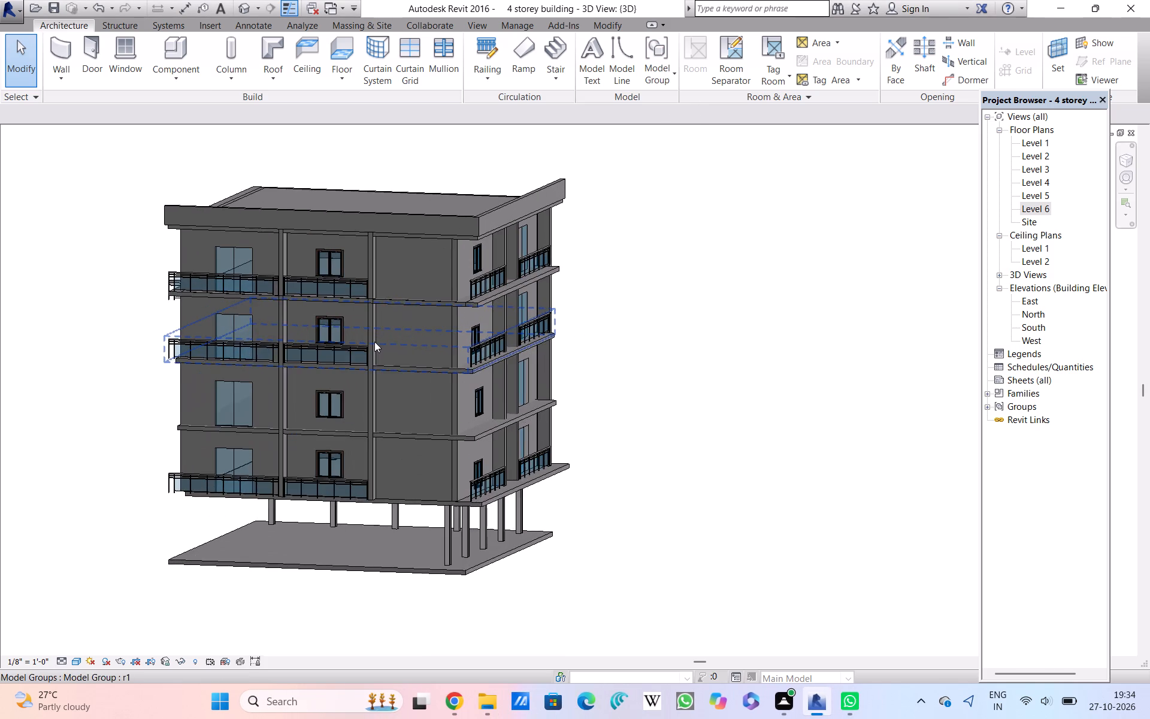
scroll(374, 342, "up", 8)
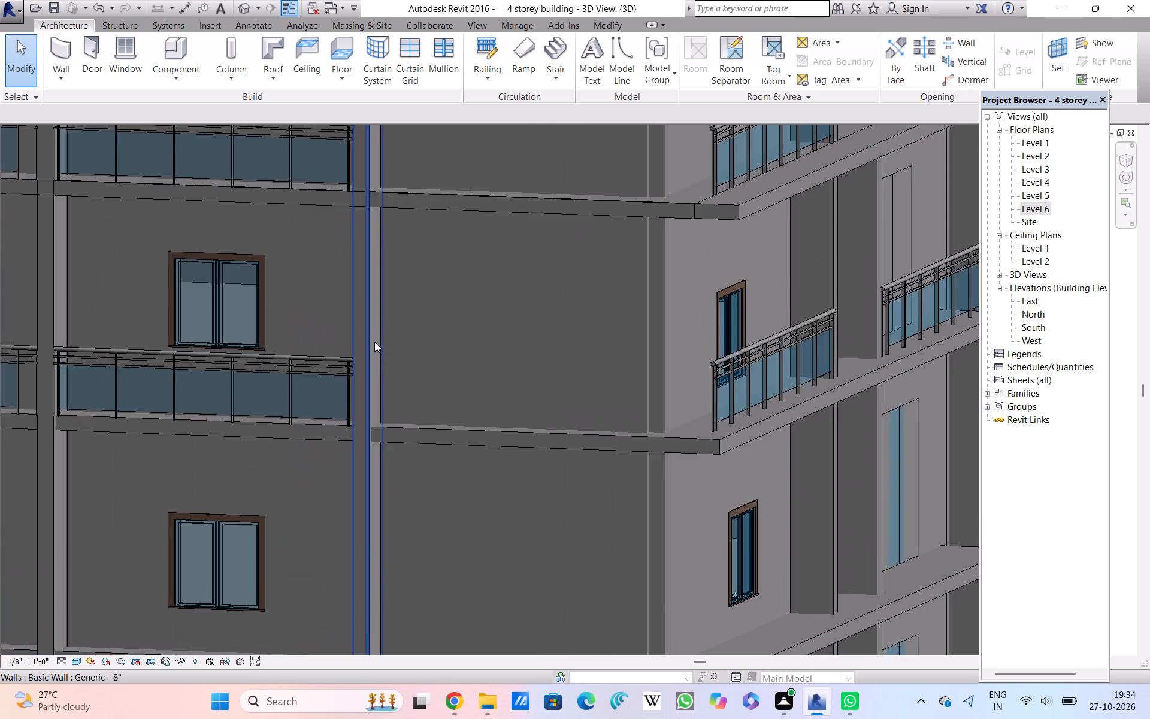
scroll(374, 342, "down", 2)
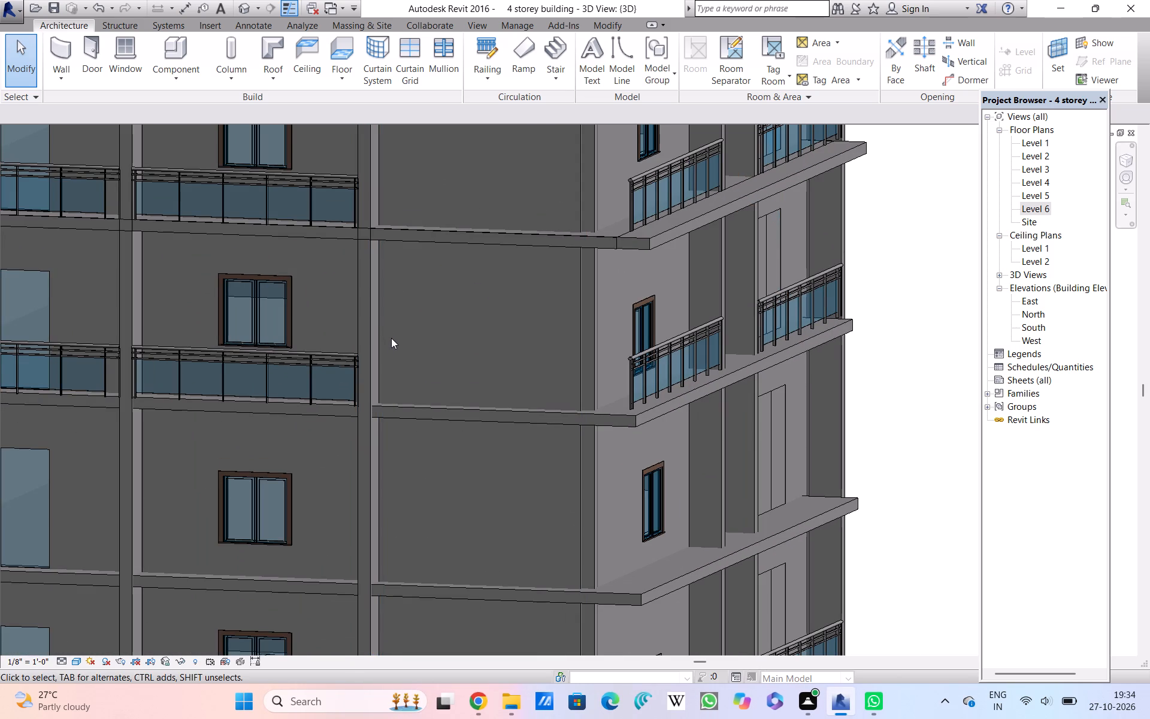
scroll(391, 338, "up", 1)
Review the whole building from roof parapet to base slab, then its front and side balconies storey by storey.
scroll(391, 338, "down", 10)
scroll(414, 352, "up", 3)
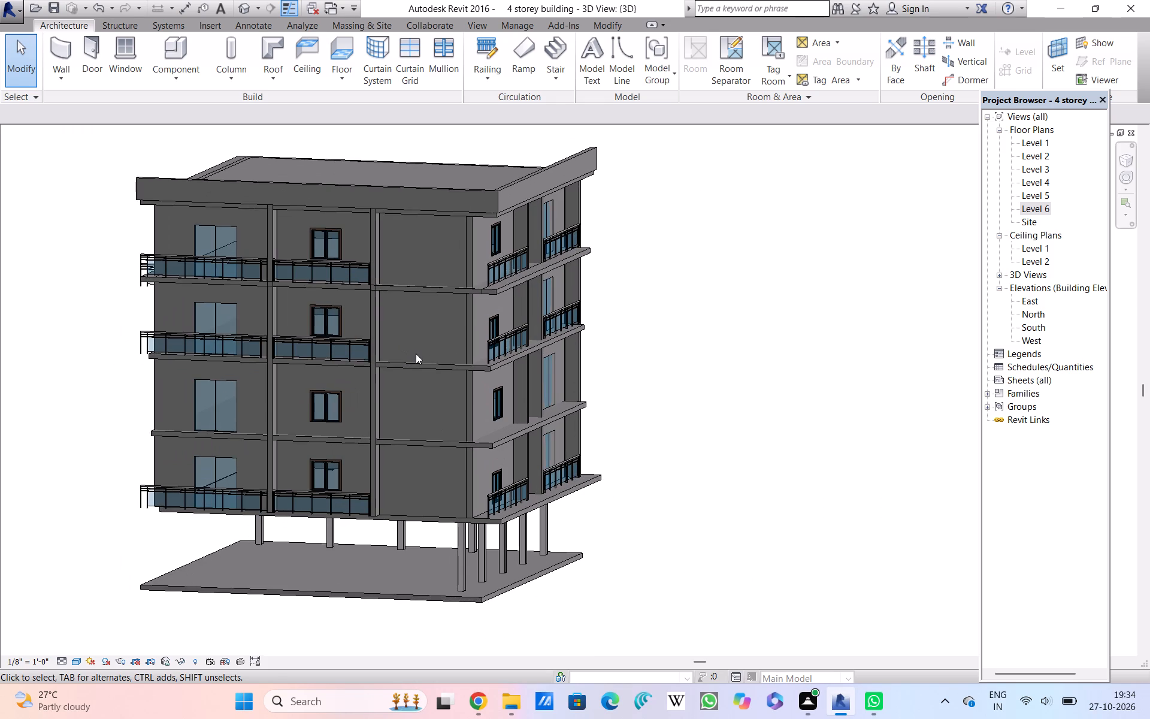
scroll(418, 357, "up", 2)
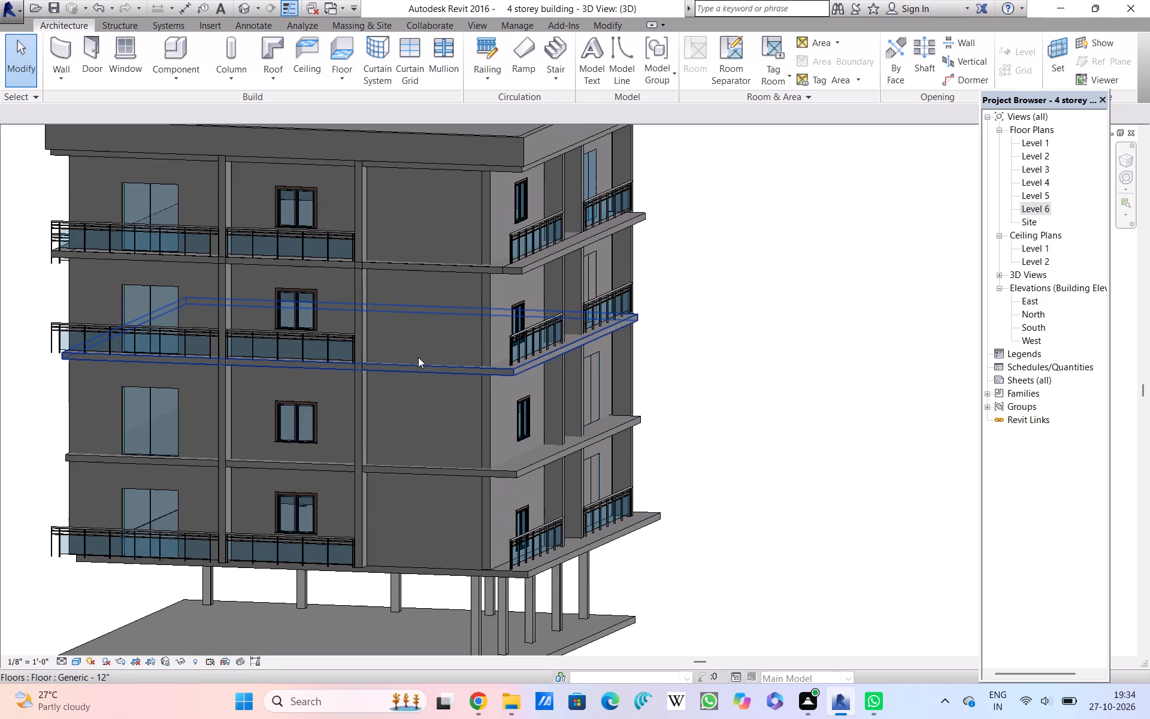
Review the whole building from the front corner, comparing the roof parapet, balcony railings on each storey, columns and base slab.
scroll(418, 357, "down", 5)
scroll(418, 359, "up", 1)
scroll(423, 359, "down", 1)
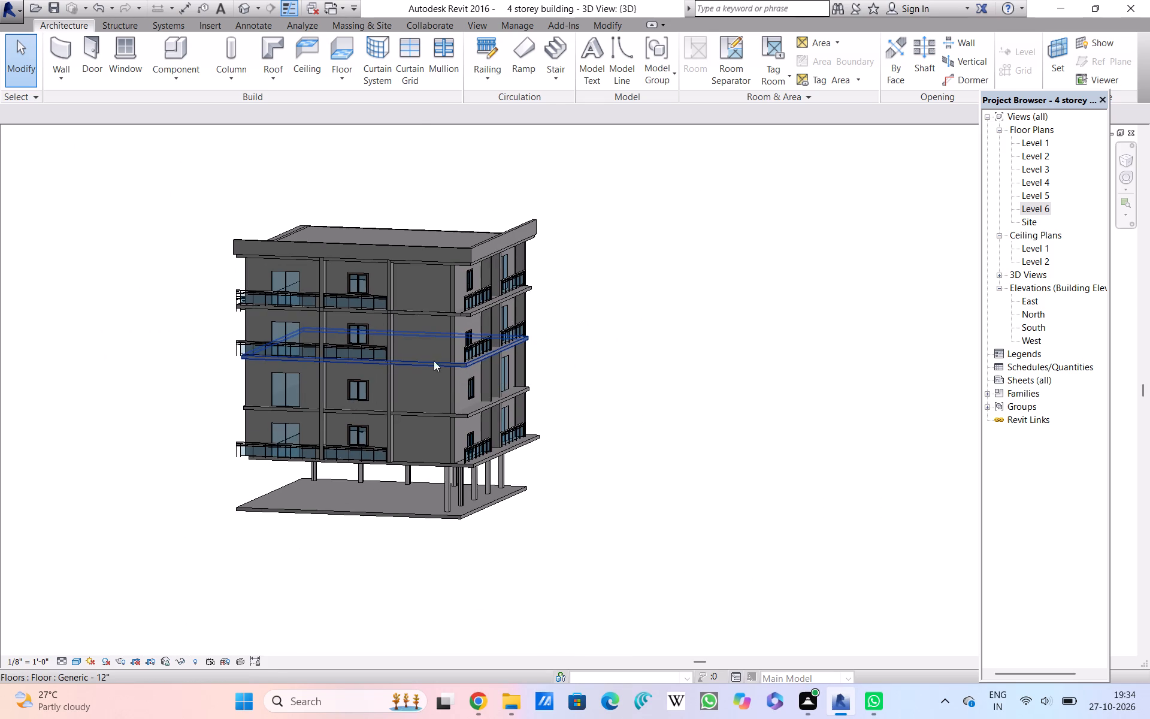
scroll(594, 355, "down", 4)
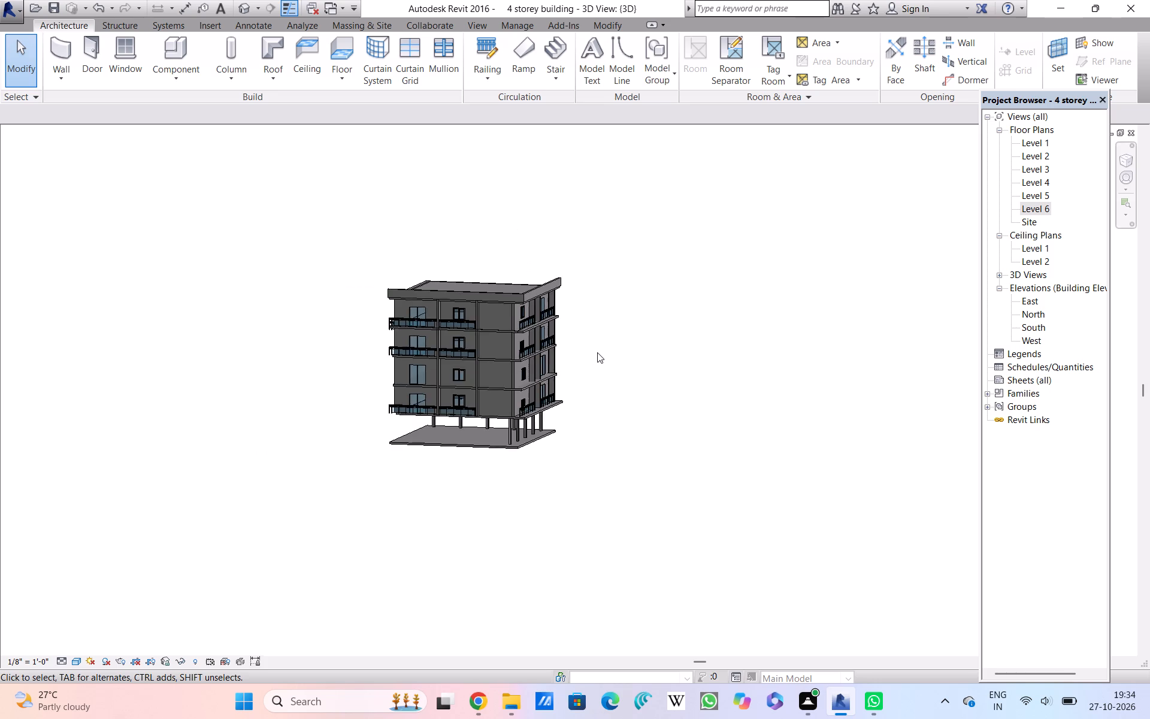
scroll(597, 352, "down", 10)
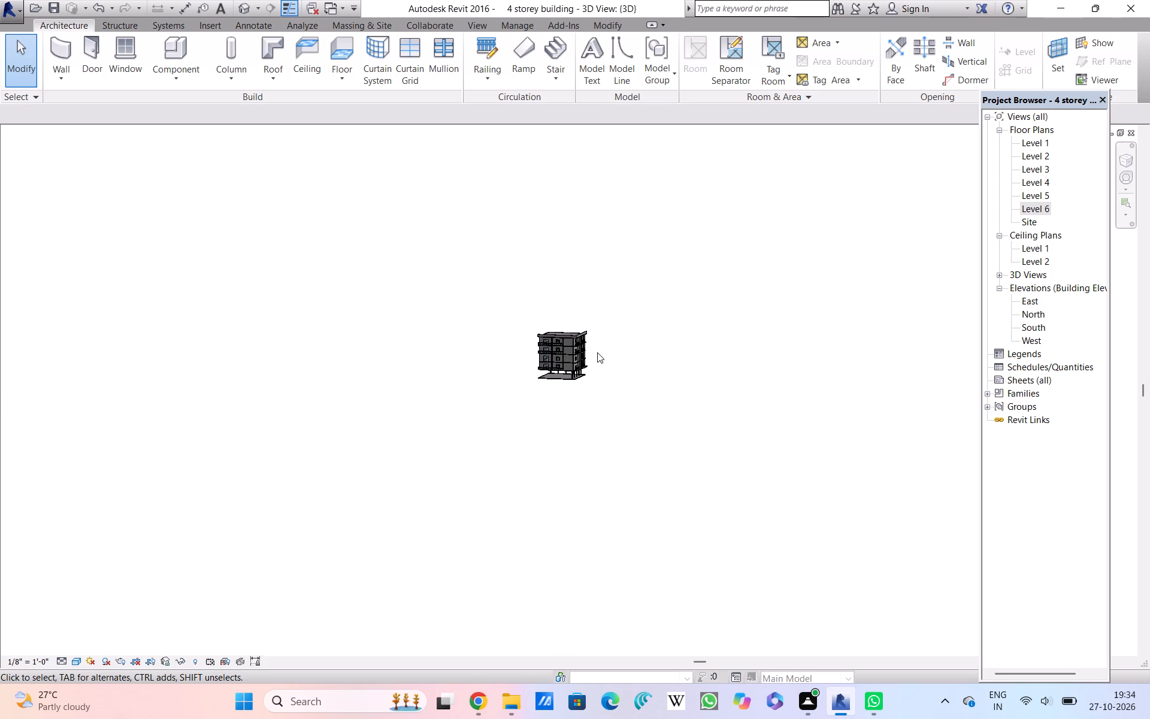
scroll(597, 352, "up", 14)
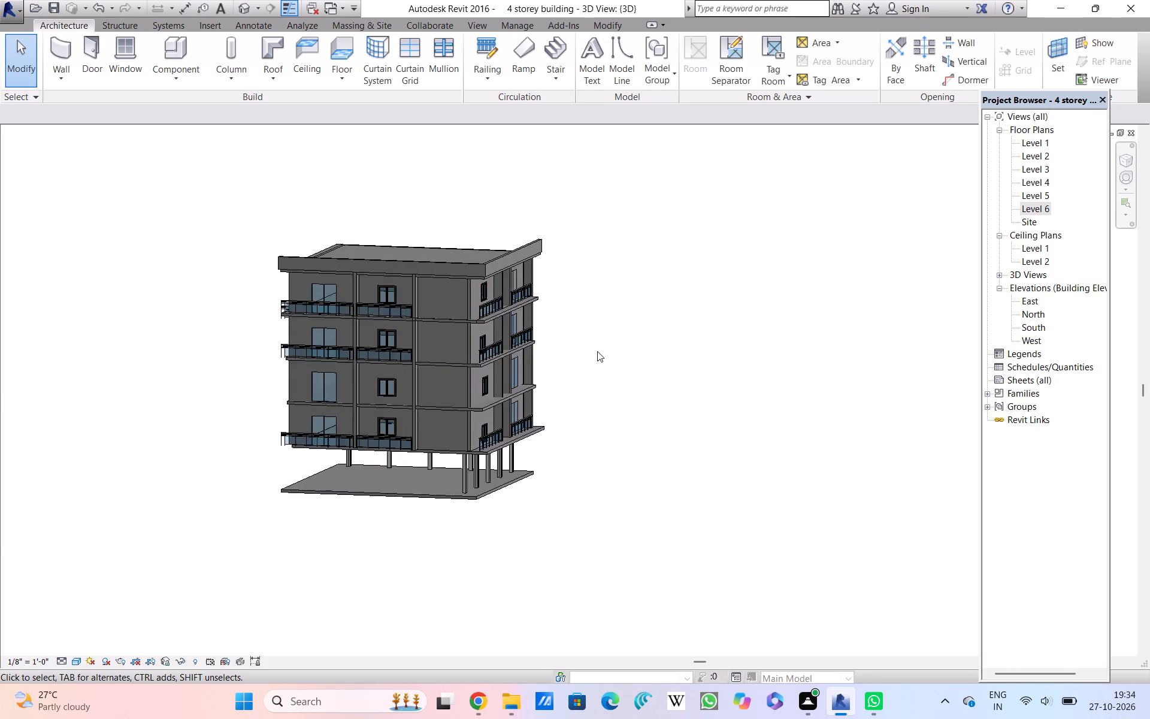
scroll(597, 351, "up", 6)
scroll(597, 351, "down", 4)
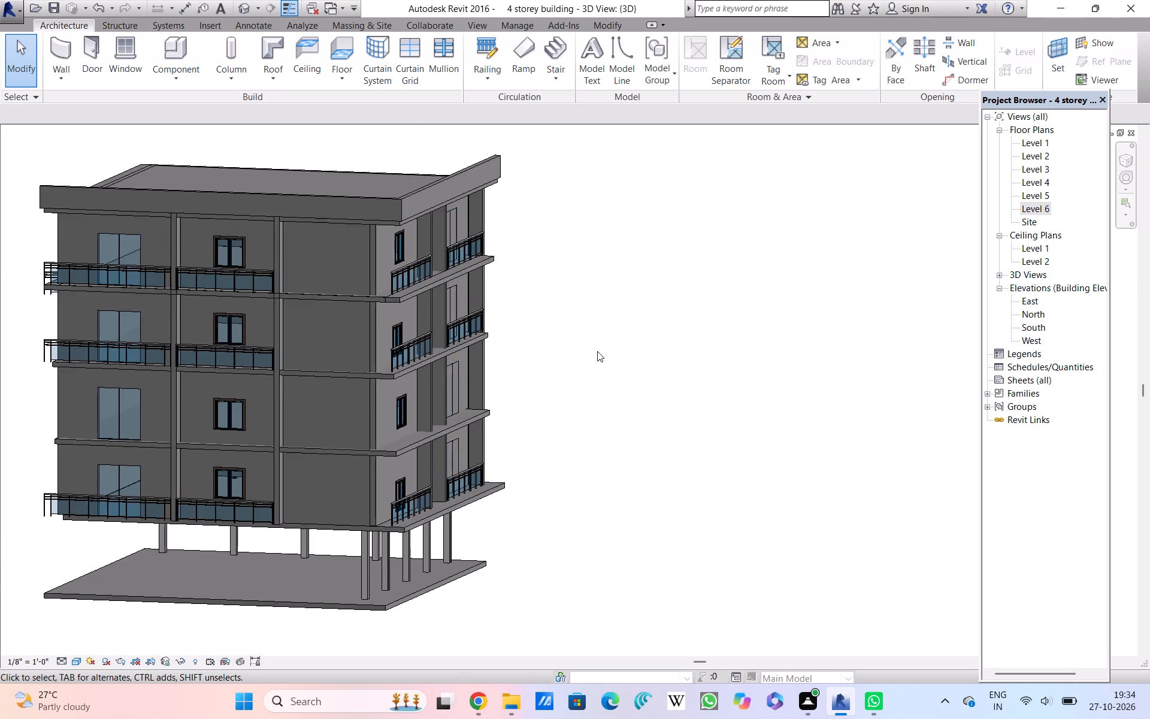
scroll(597, 351, "down", 3)
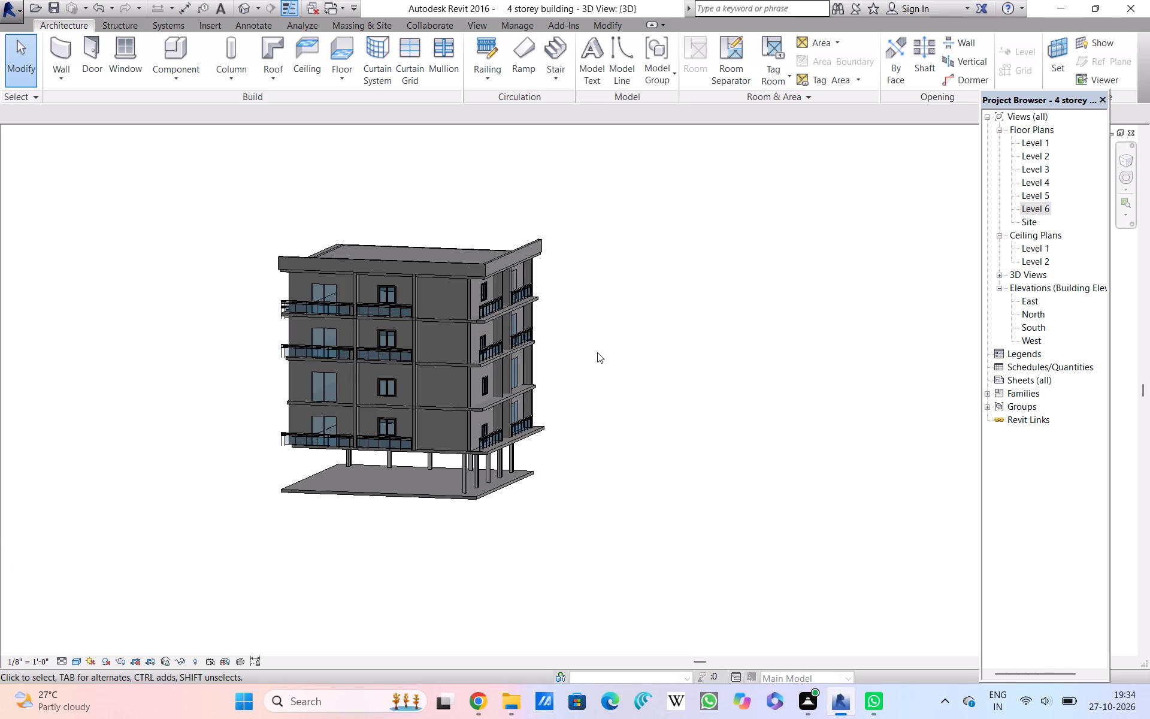
scroll(597, 352, "down", 3)
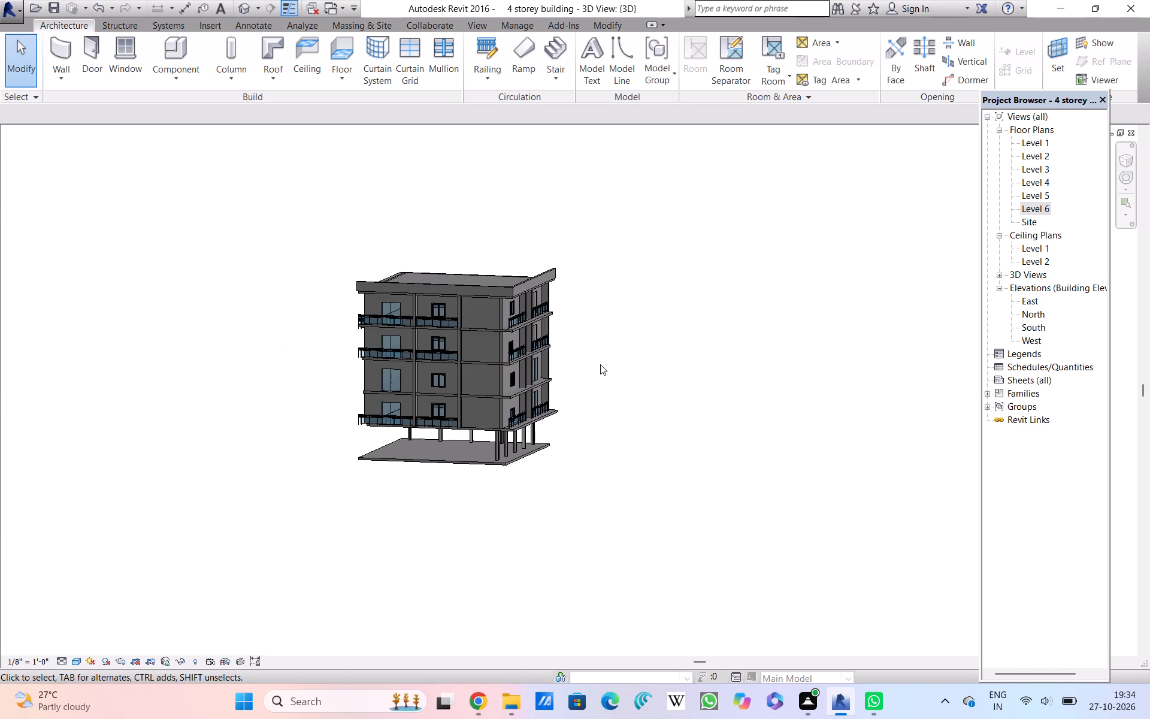
scroll(600, 364, "up", 7)
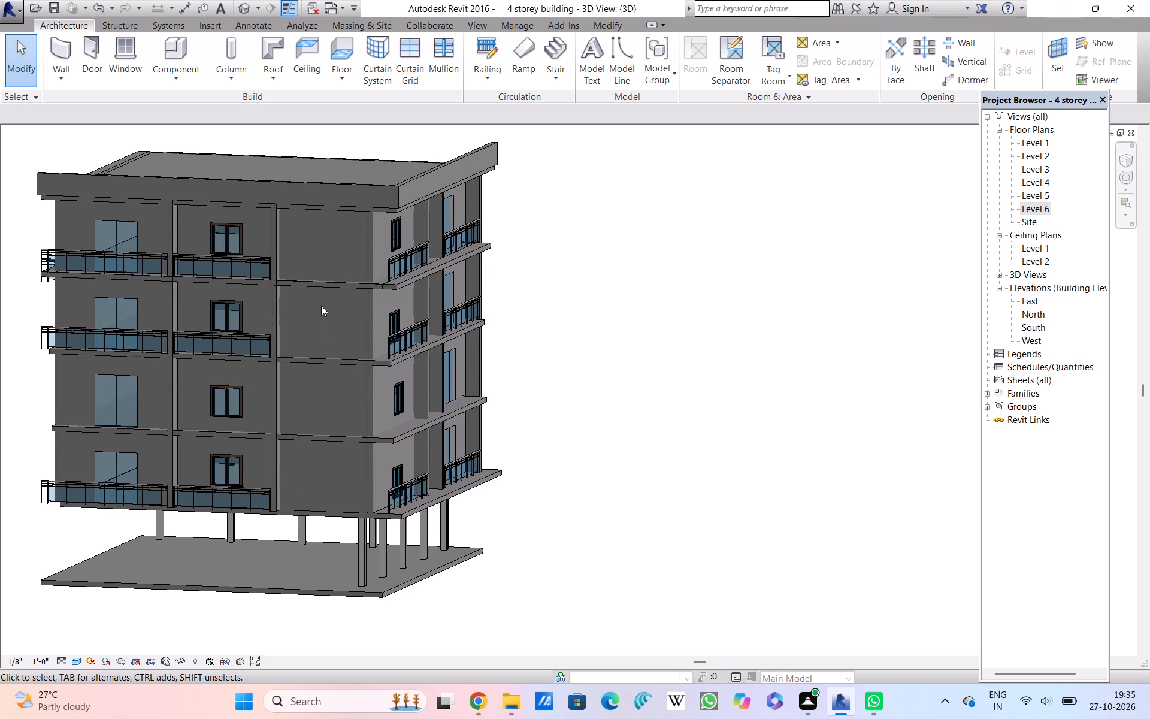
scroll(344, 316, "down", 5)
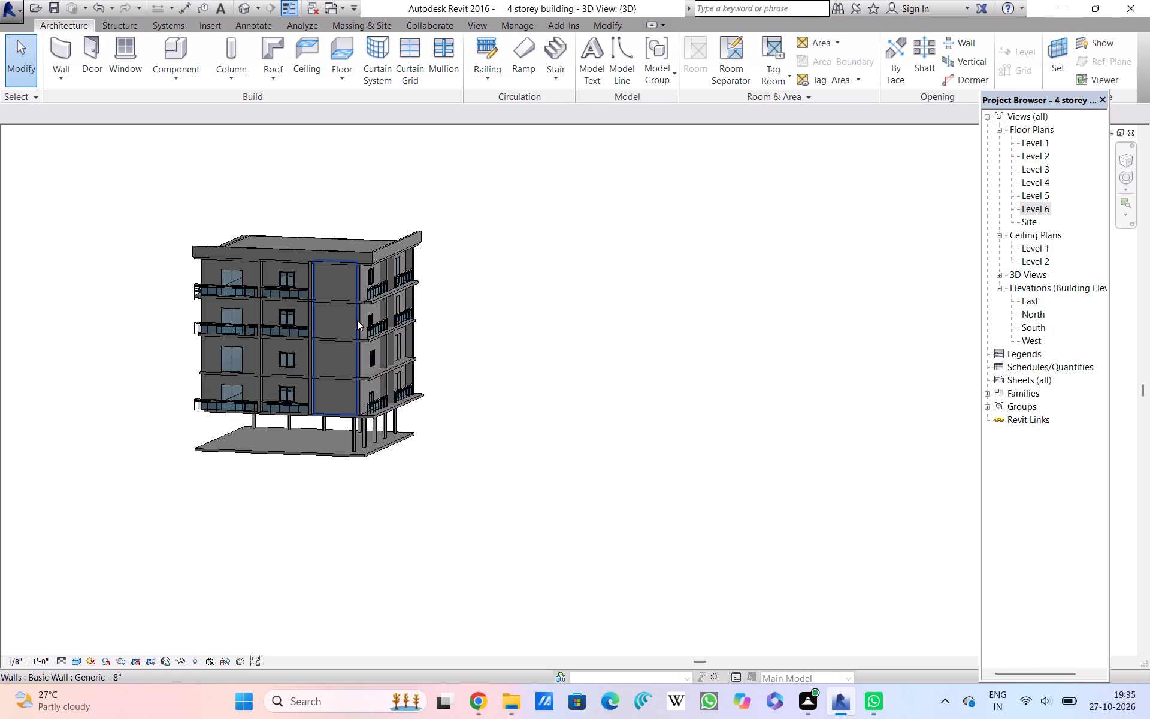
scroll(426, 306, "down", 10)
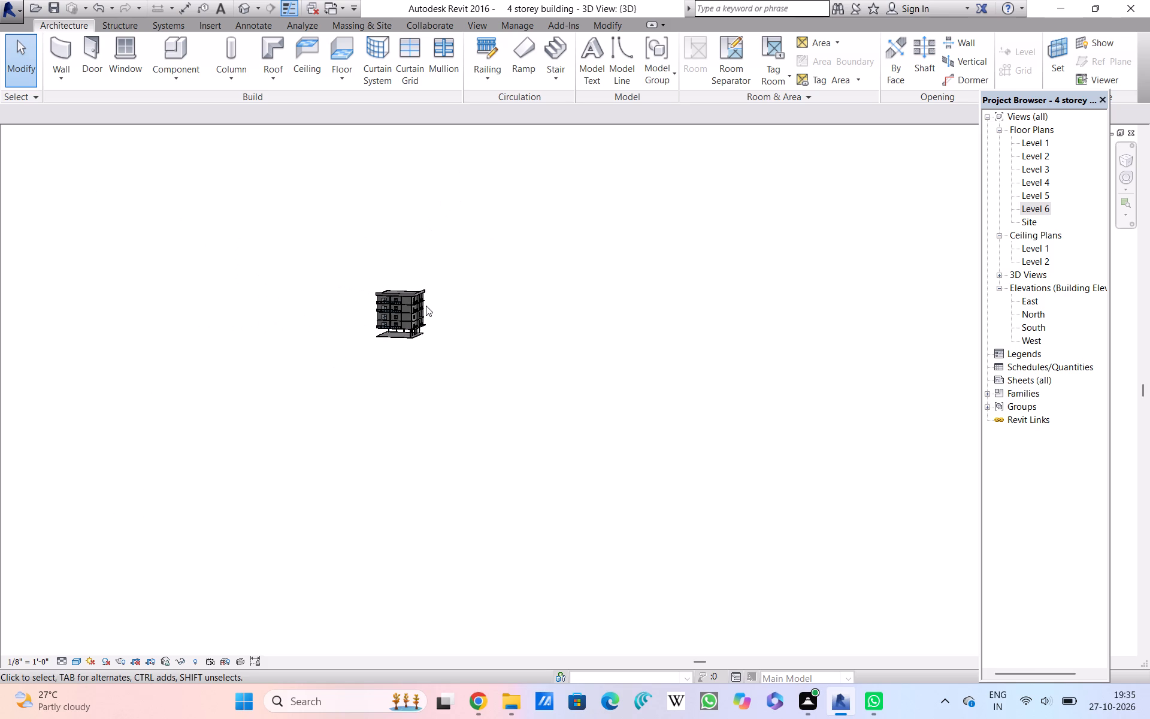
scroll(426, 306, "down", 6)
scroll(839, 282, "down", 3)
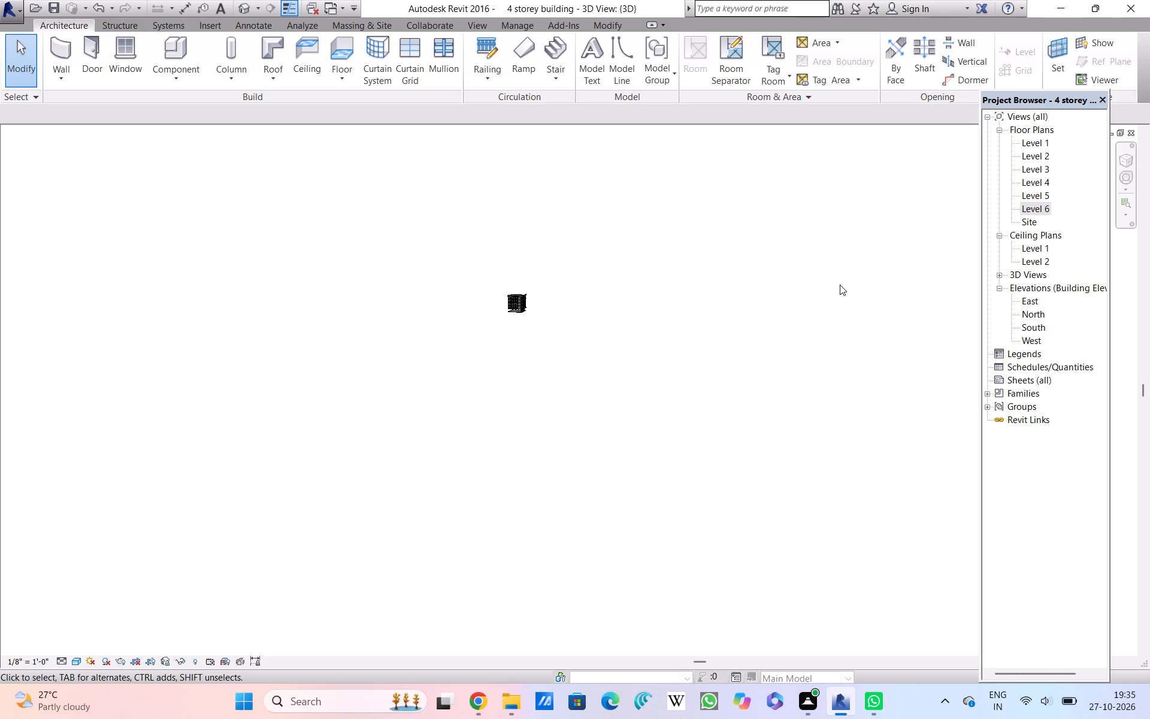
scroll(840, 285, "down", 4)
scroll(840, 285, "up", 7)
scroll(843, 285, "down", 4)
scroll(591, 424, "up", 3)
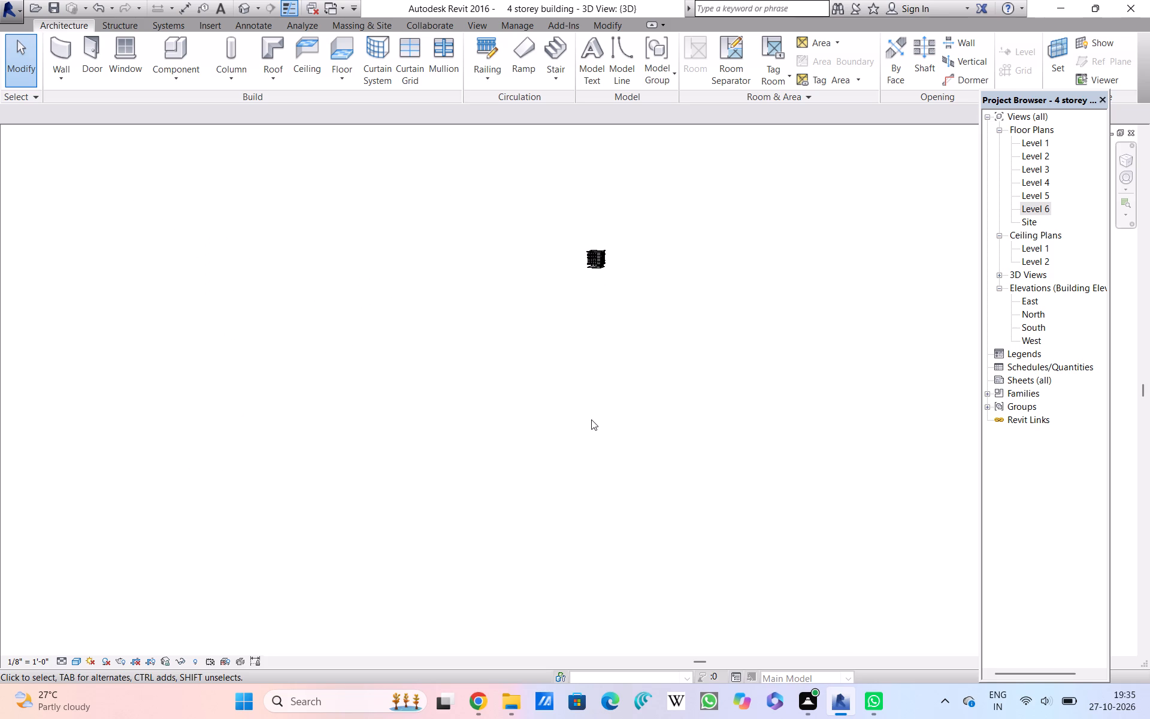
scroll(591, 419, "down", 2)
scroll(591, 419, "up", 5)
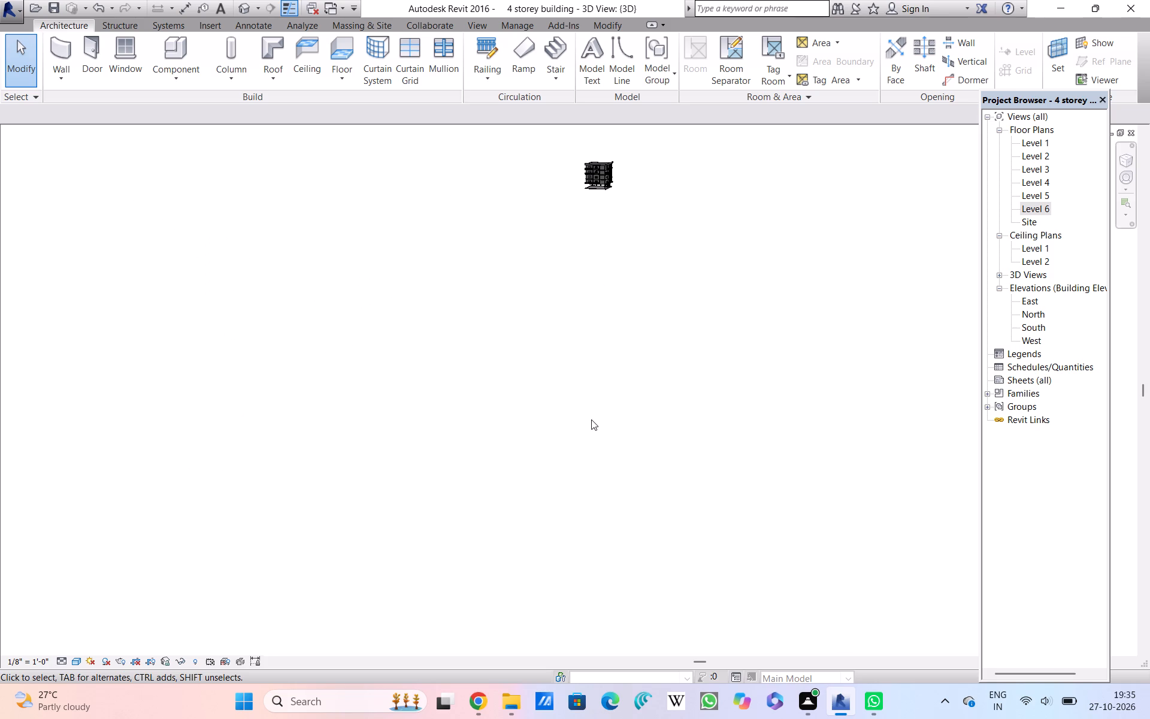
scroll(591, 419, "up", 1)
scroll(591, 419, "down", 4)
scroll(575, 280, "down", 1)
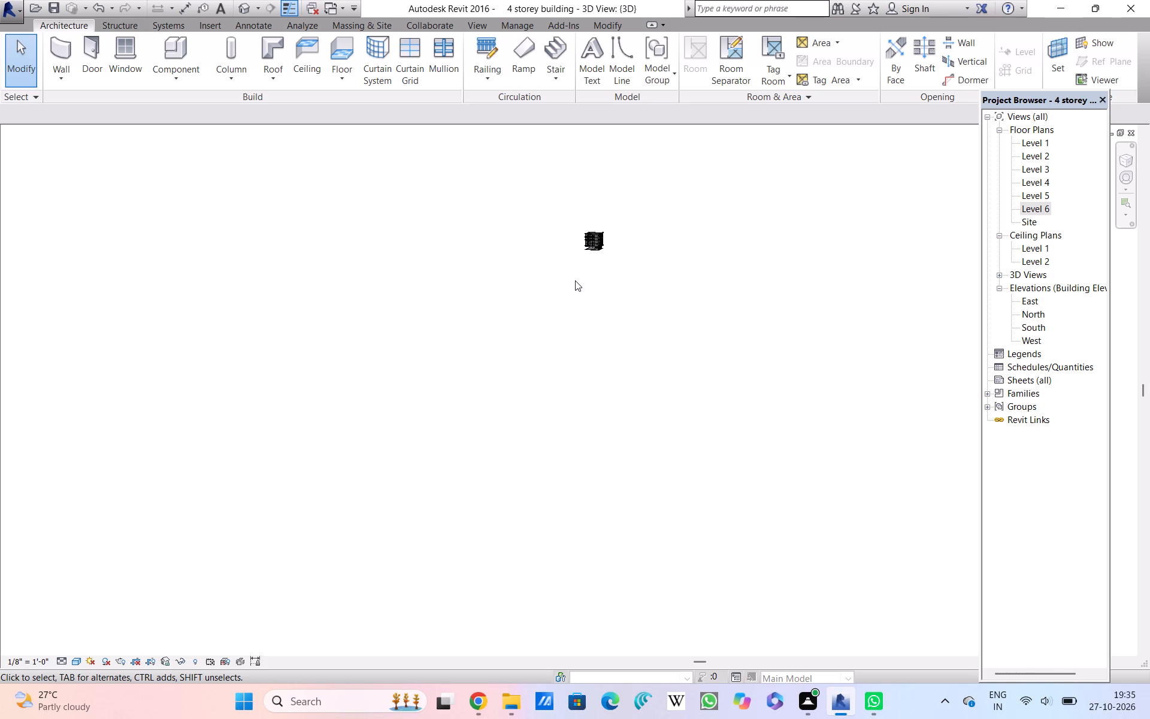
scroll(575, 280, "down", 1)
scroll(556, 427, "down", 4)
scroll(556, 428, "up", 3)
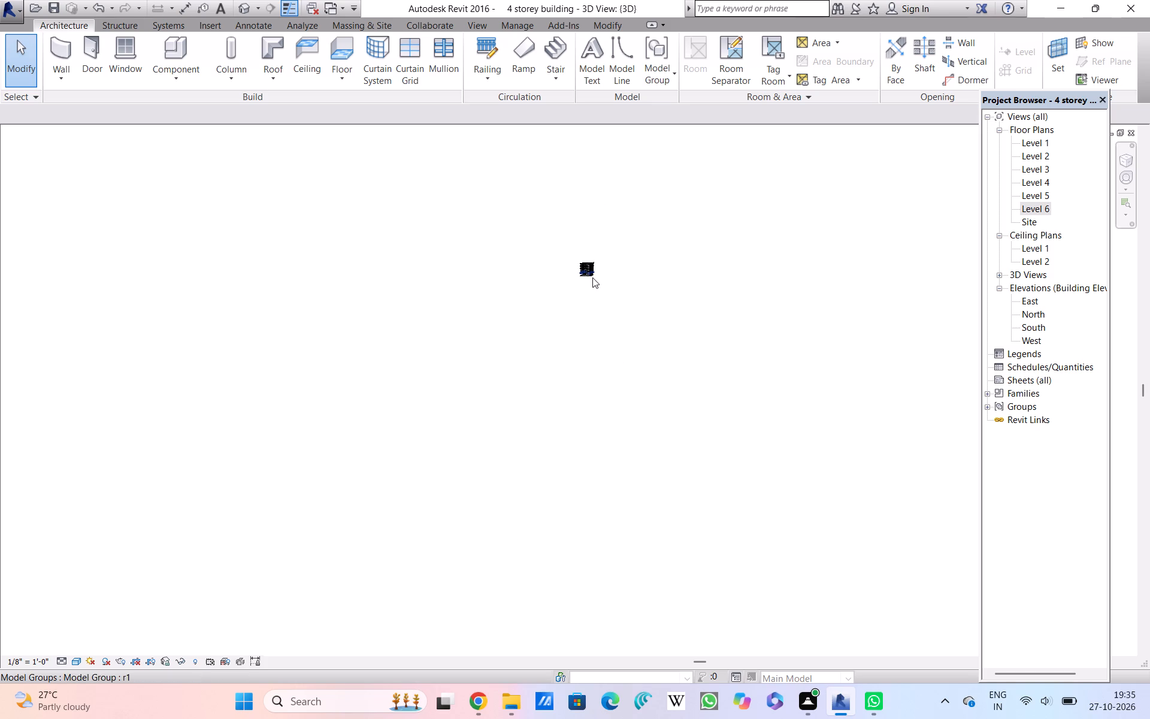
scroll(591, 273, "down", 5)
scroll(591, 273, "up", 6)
Inspect the lowest storeys at the front corner, including the lowest balcony railings, slab edges and supporting columns.
scroll(591, 273, "up", 16)
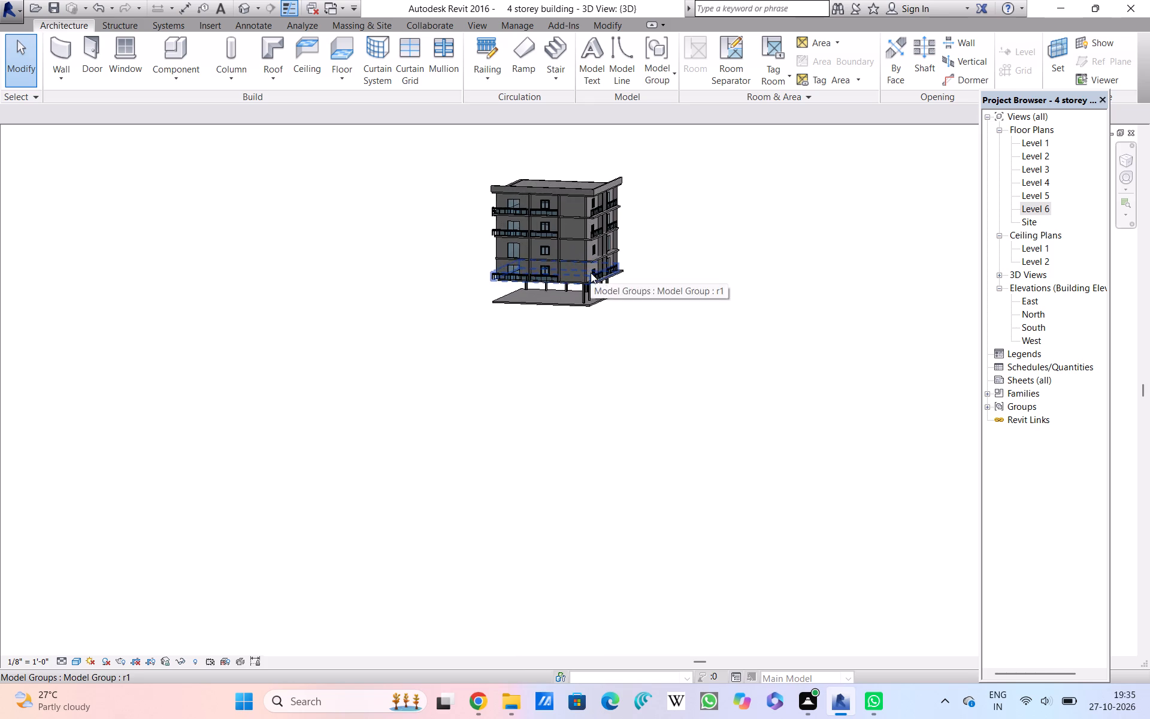
scroll(591, 273, "up", 9)
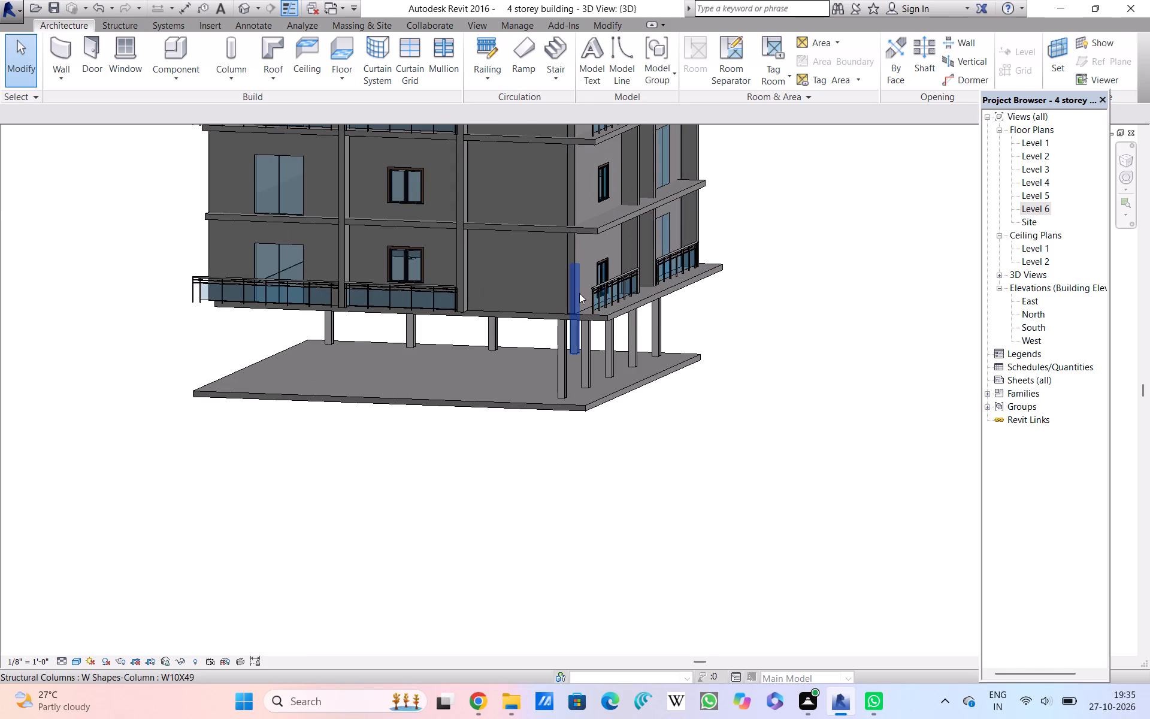
scroll(588, 352, "up", 1)
scroll(583, 368, "down", 1)
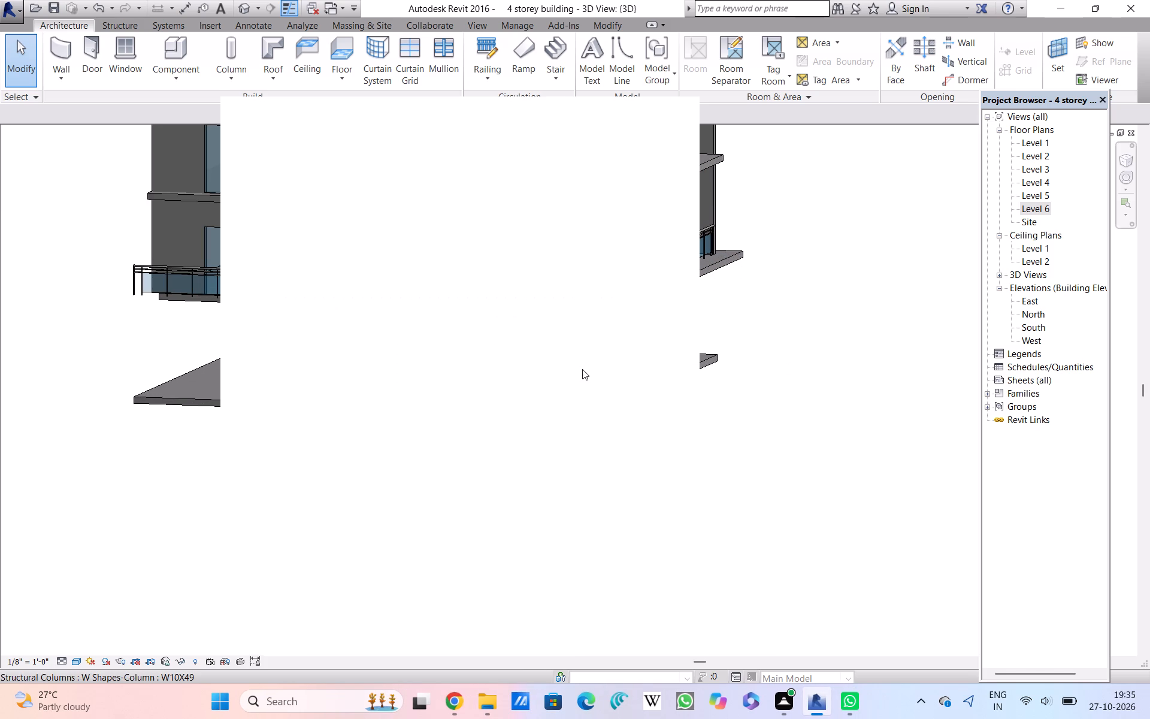
Dismiss the blank pop-up window covering the lower storeys in the 3D view.
scroll(582, 369, "down", 2)
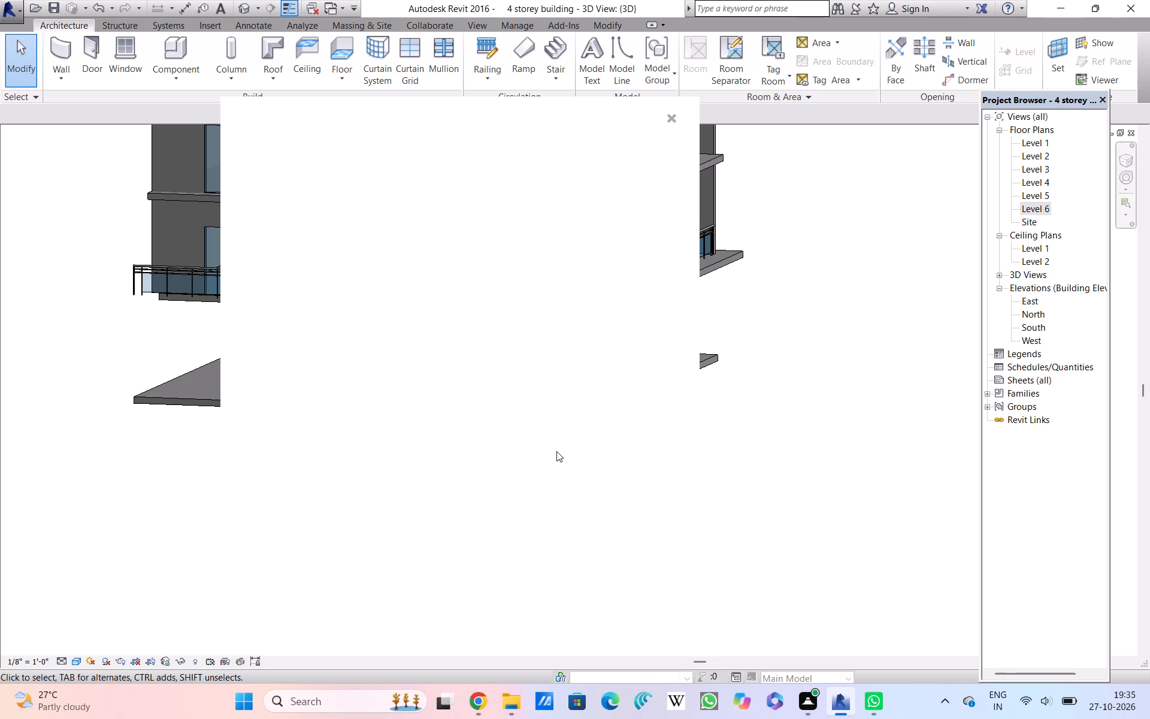
double_click(665, 116)
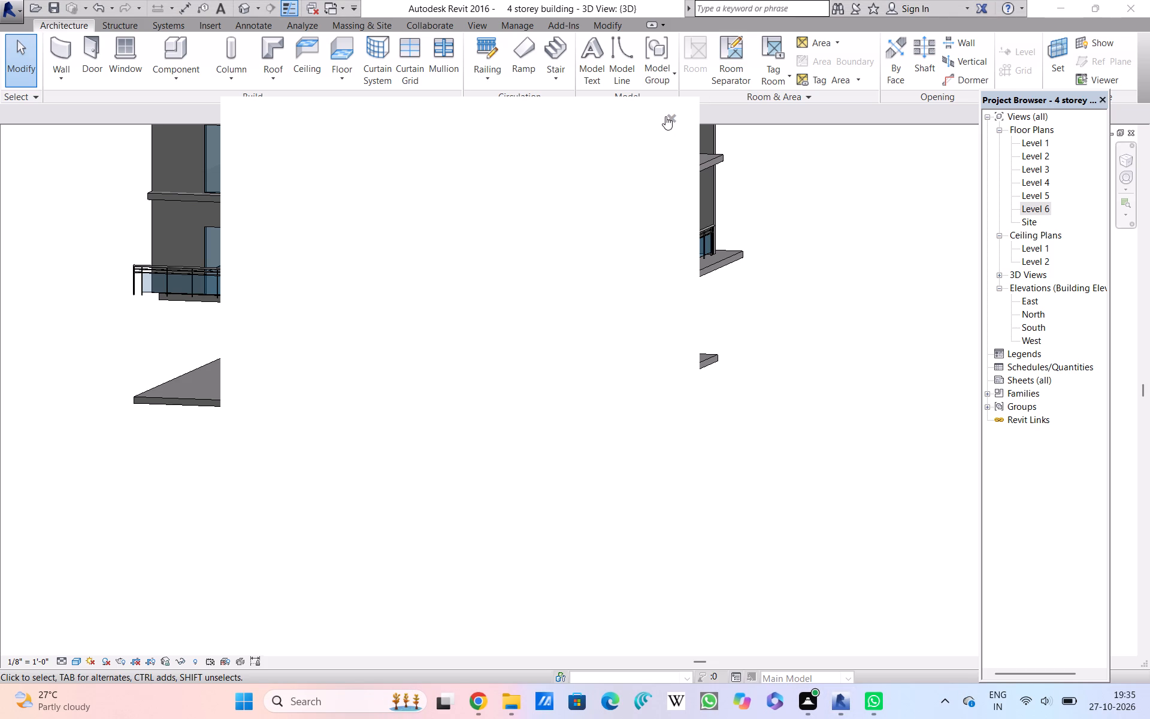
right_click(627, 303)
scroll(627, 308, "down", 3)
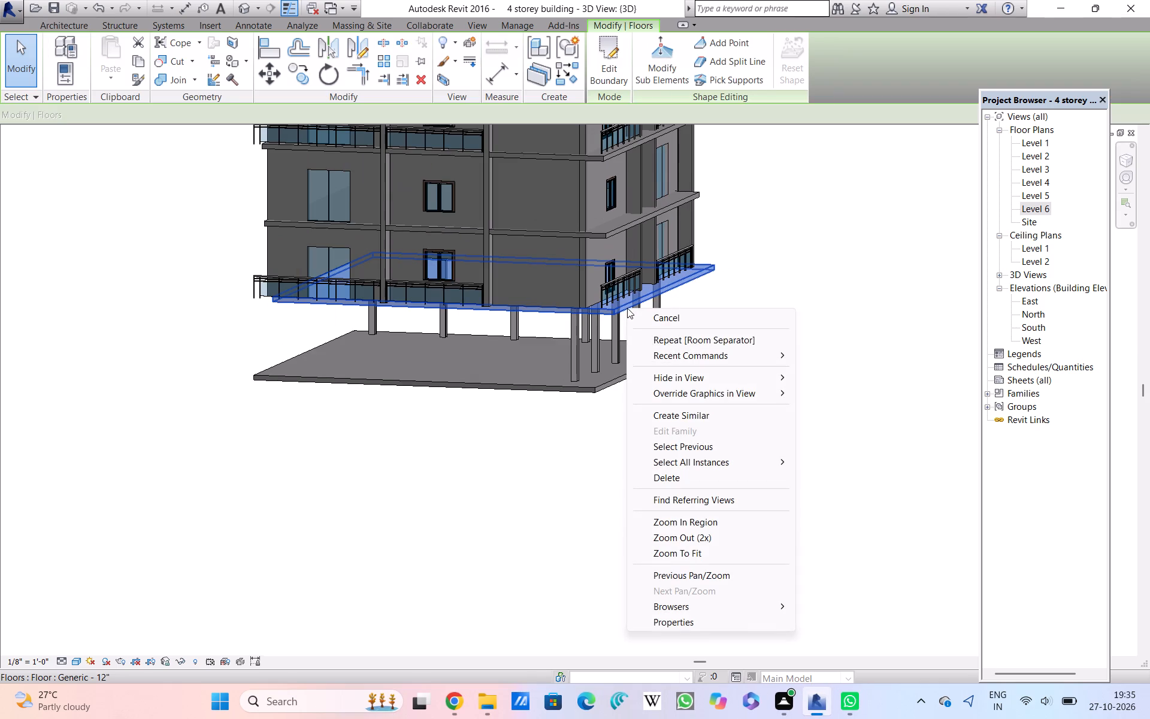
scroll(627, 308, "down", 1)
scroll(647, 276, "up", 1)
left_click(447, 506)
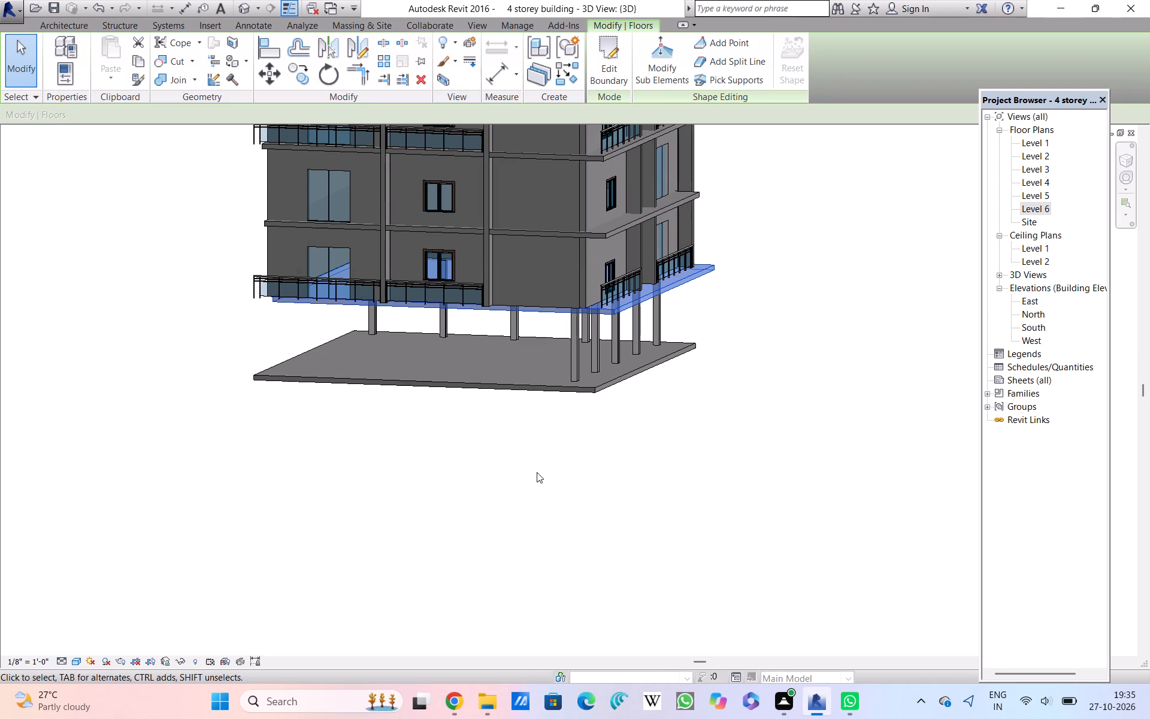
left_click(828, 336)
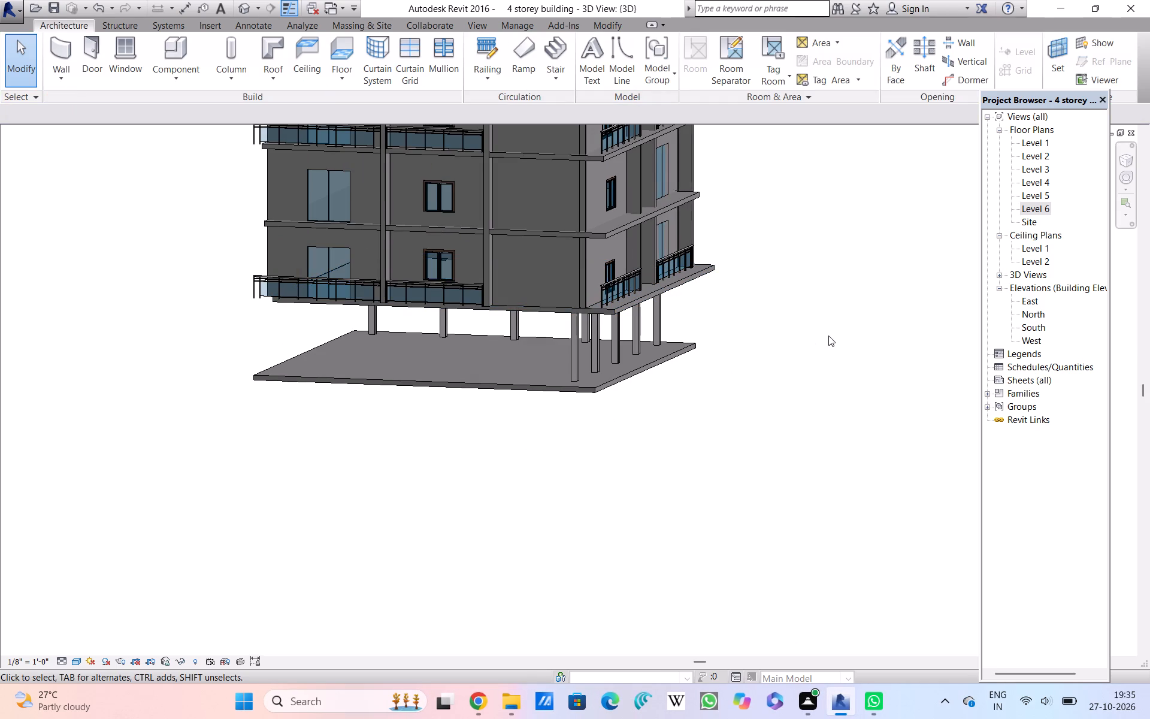
Examine the front facade's upper balconies up close, checking the railing groups, slab edges, glazed doors and windows.
scroll(443, 249, "down", 4)
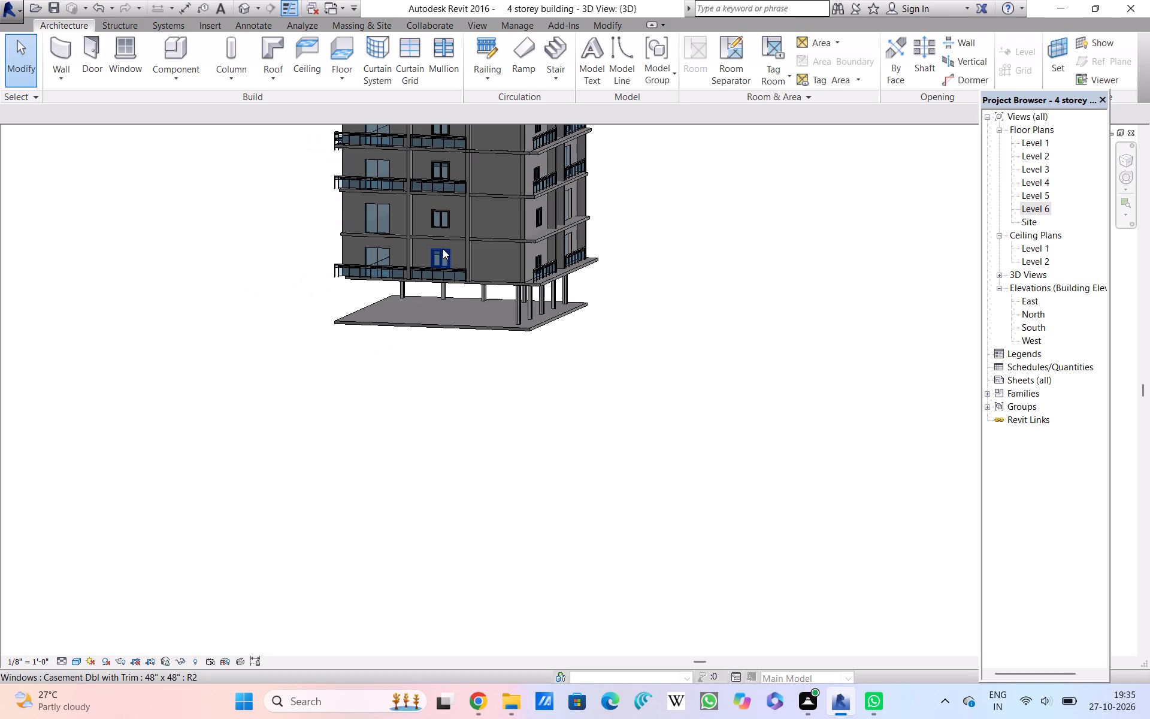
scroll(443, 249, "down", 4)
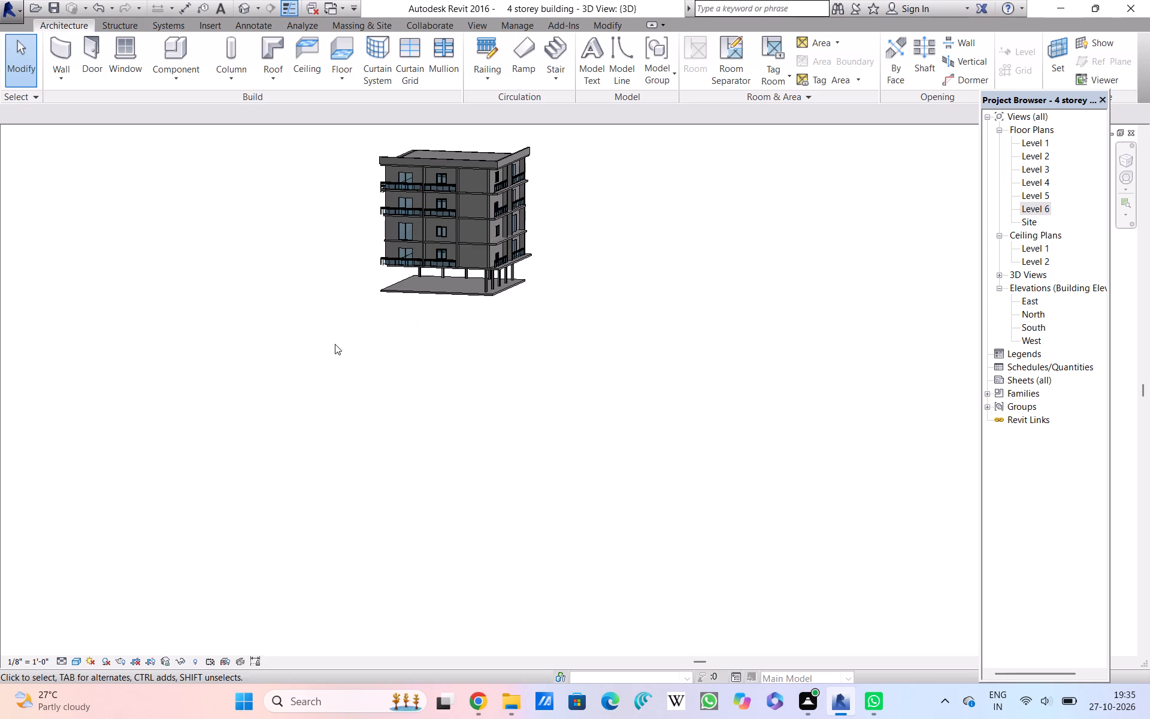
scroll(410, 187, "down", 2)
scroll(411, 189, "up", 8)
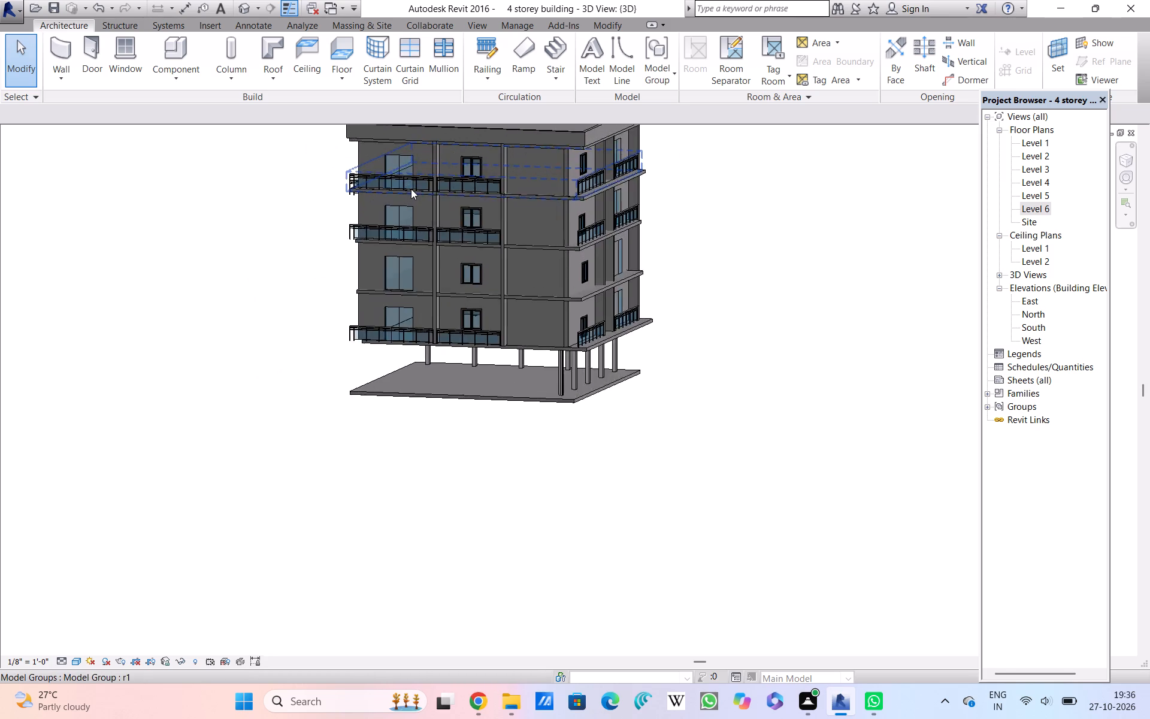
scroll(411, 189, "up", 8)
scroll(412, 188, "down", 1)
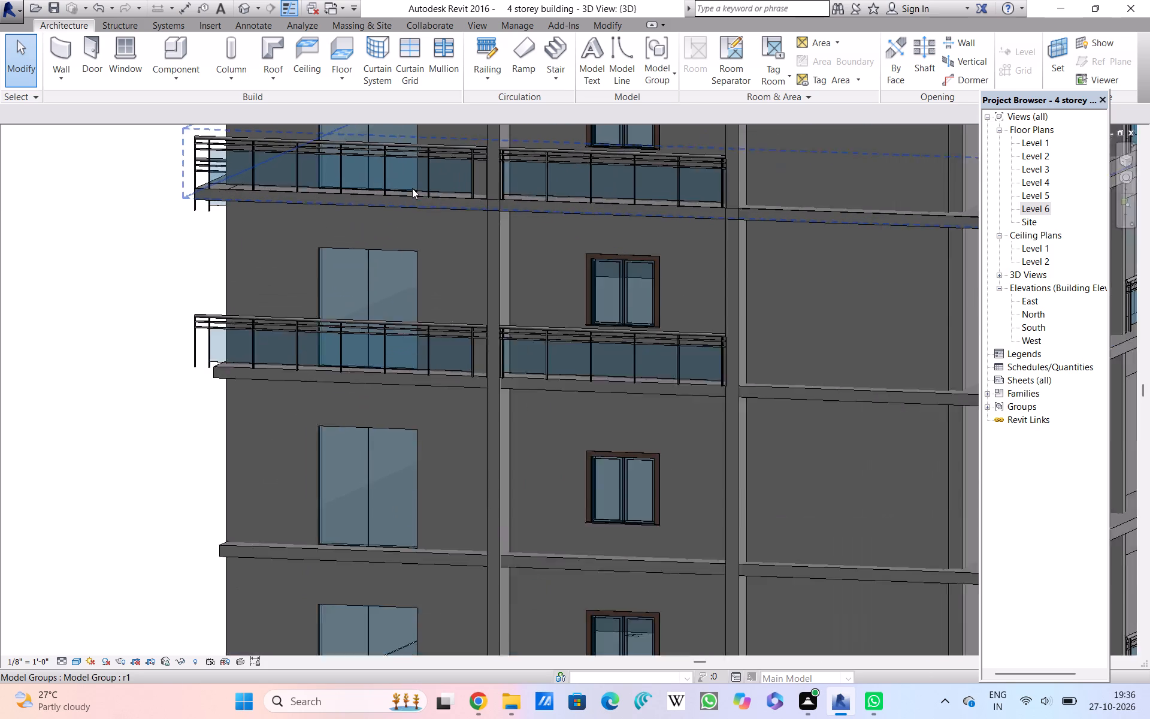
Inspect the lower storeys down to the base slab, checking the unrailed storey, lowest balcony railings and supporting columns.
scroll(412, 188, "down", 3)
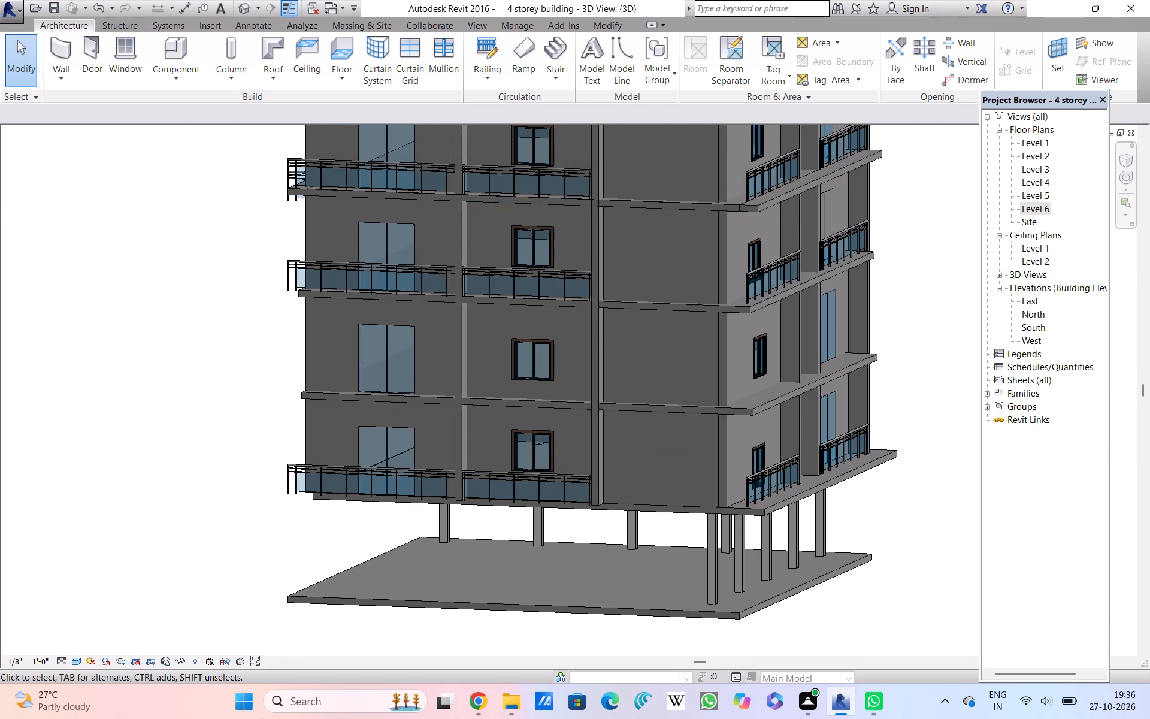
scroll(277, 709, "down", 5)
scroll(299, 660, "up", 4)
scroll(331, 460, "down", 2)
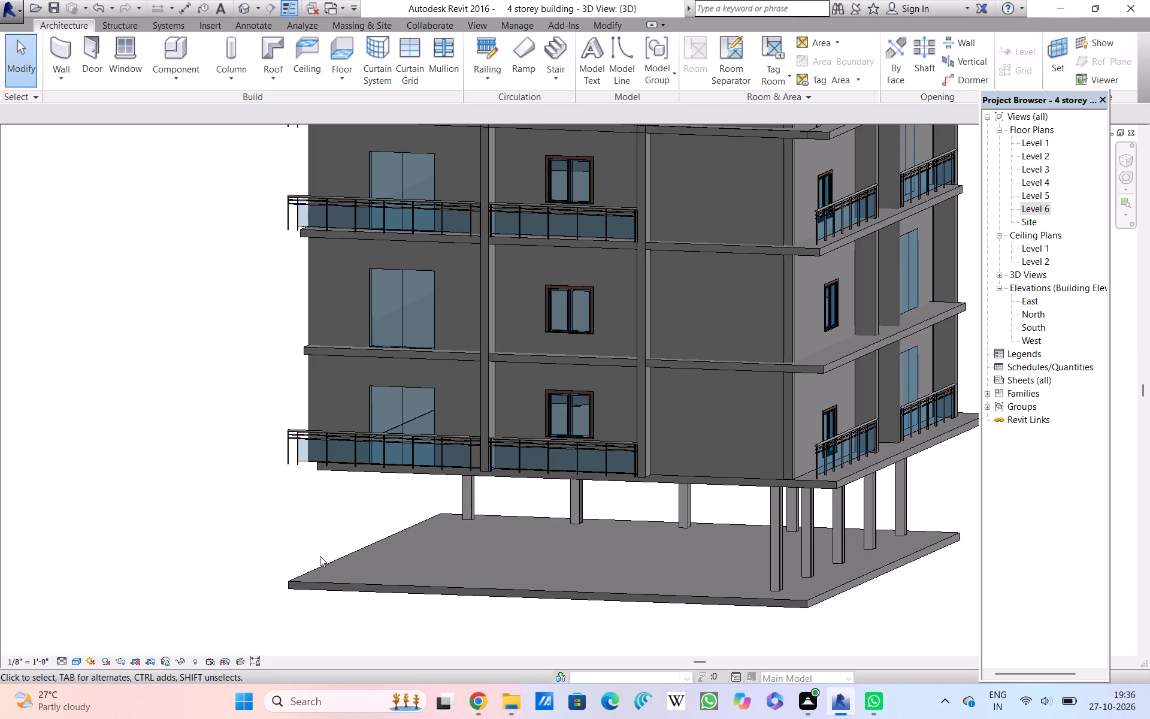
scroll(319, 570, "up", 2)
scroll(342, 558, "down", 2)
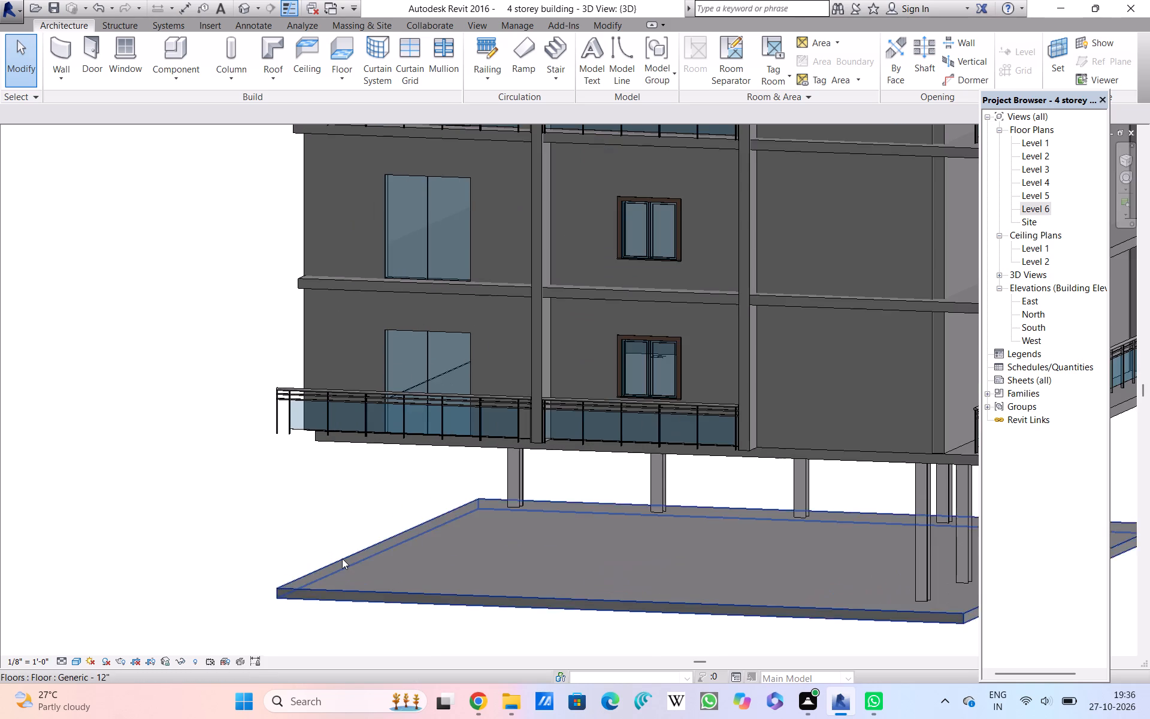
scroll(342, 558, "down", 4)
scroll(342, 558, "up", 4)
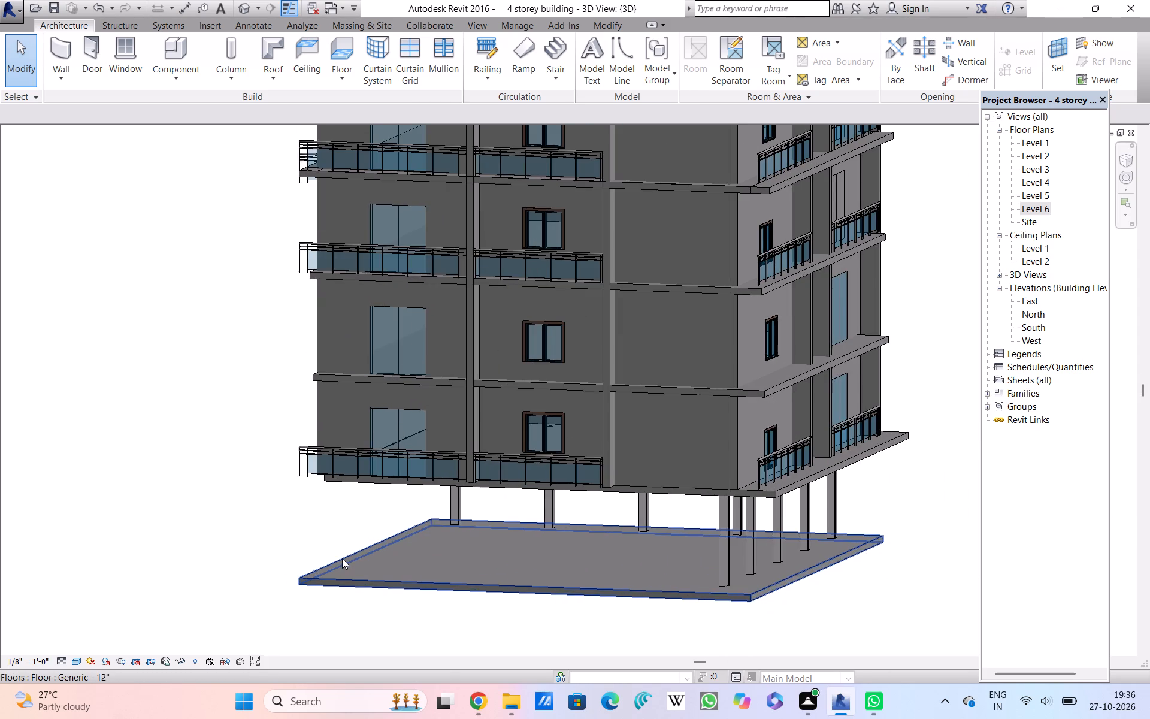
Examine the front facade's lower storeys against the whole building, checking the balcony railings, slab edges, supporting columns and base slab.
scroll(342, 558, "up", 3)
scroll(352, 540, "down", 4)
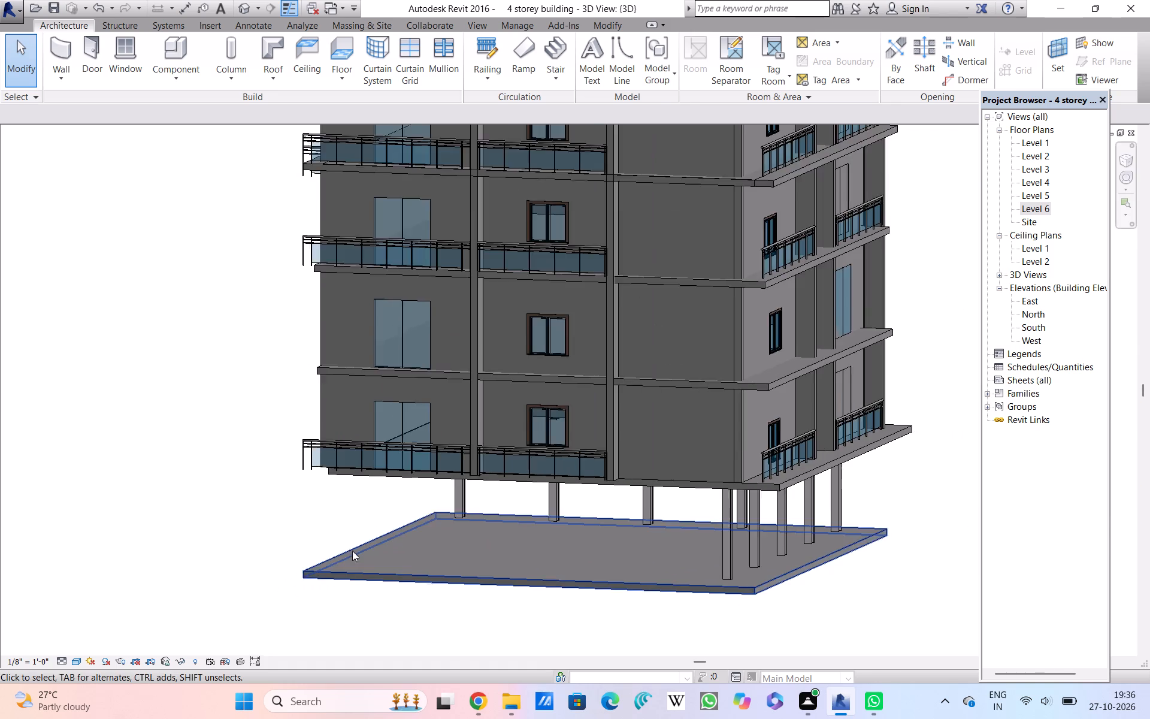
scroll(352, 555, "down", 7)
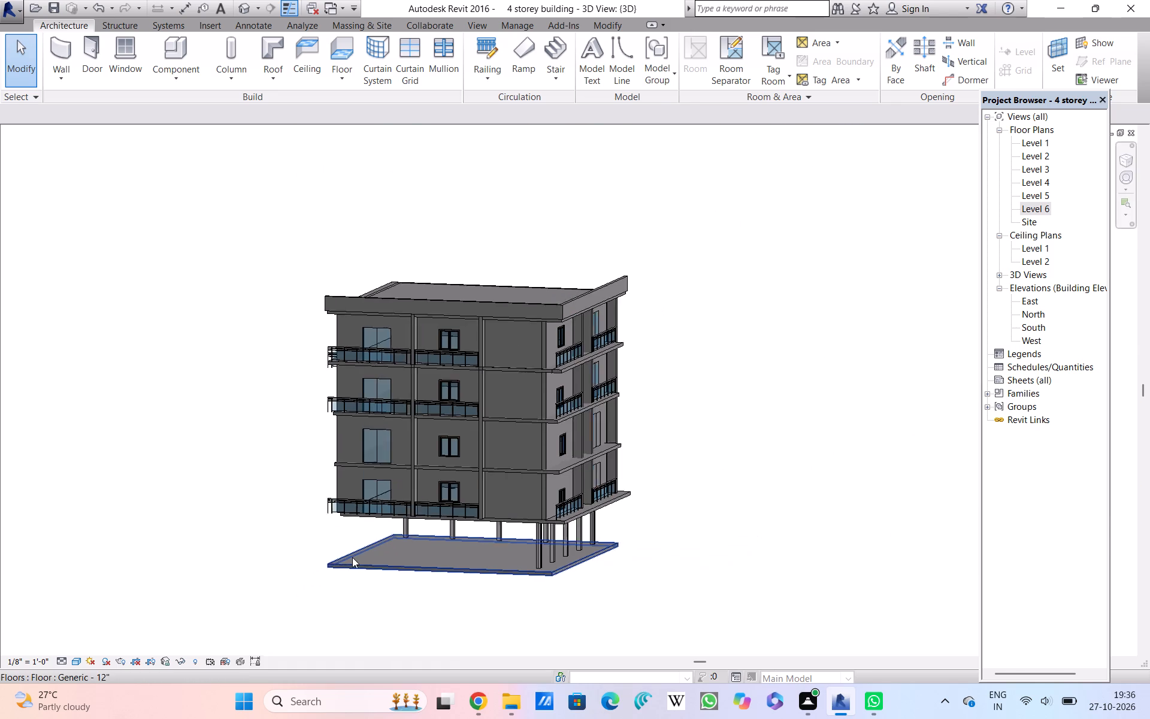
scroll(352, 557, "down", 1)
scroll(352, 557, "up", 8)
scroll(361, 542, "down", 2)
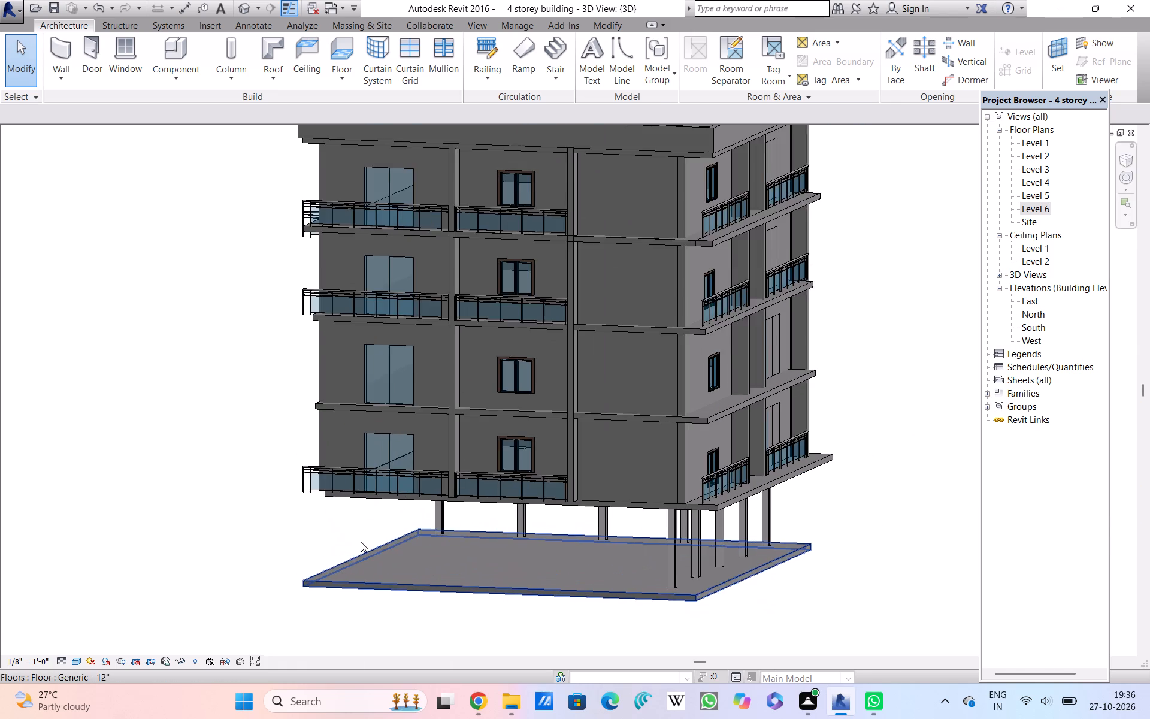
scroll(361, 542, "down", 2)
scroll(361, 542, "up", 7)
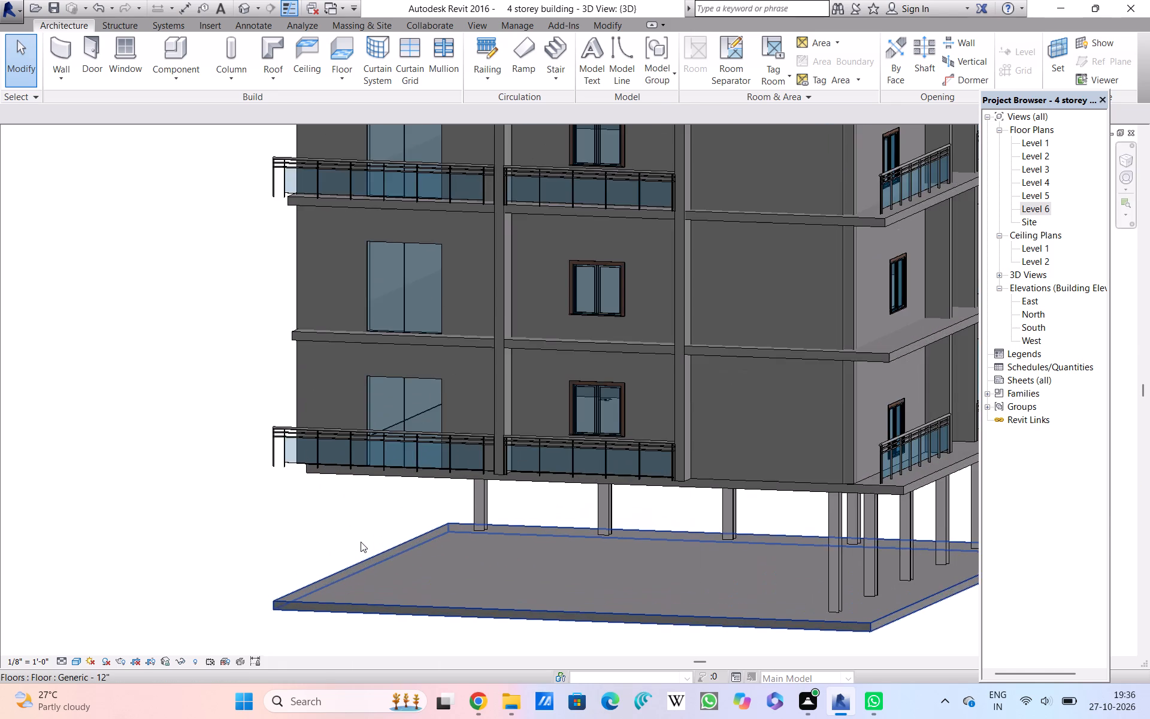
scroll(361, 542, "down", 1)
scroll(362, 533, "up", 1)
scroll(371, 518, "down", 4)
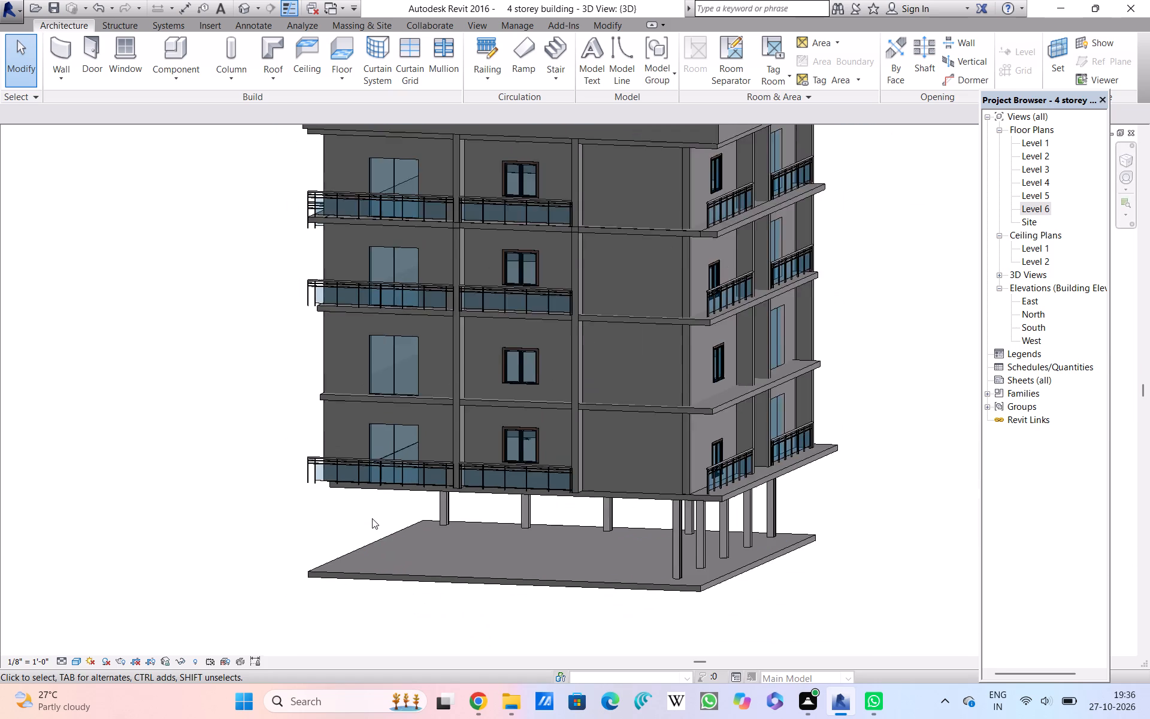
scroll(372, 518, "down", 2)
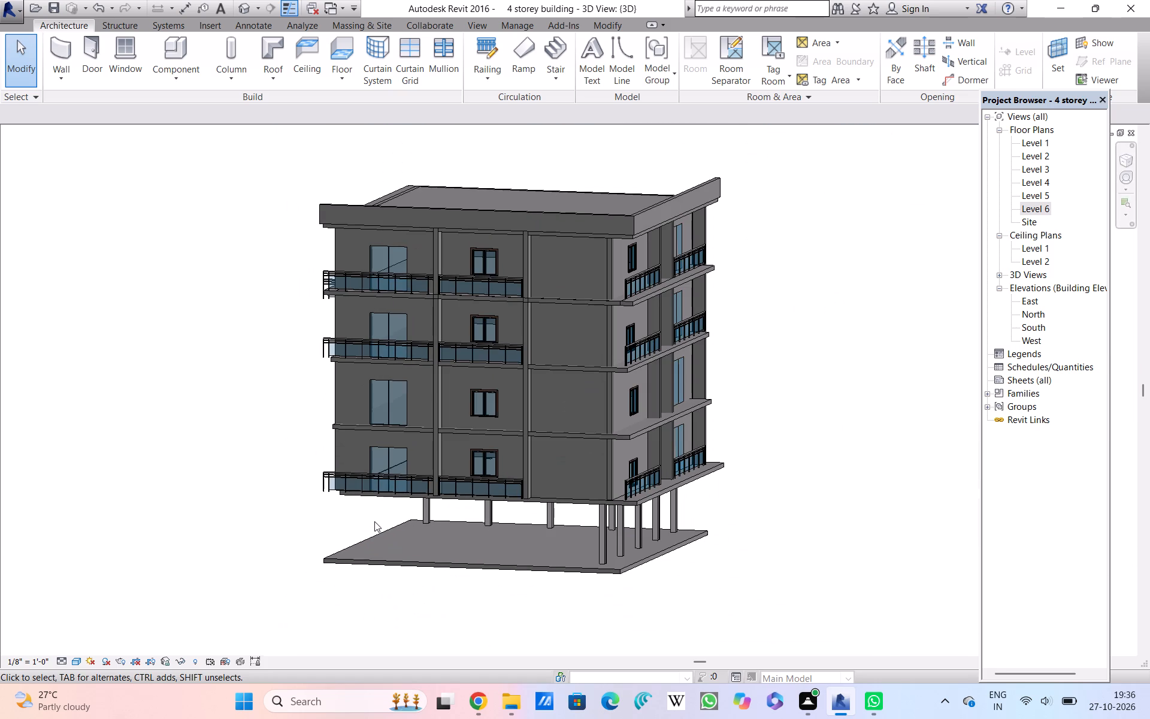
scroll(374, 521, "down", 1)
scroll(374, 521, "up", 3)
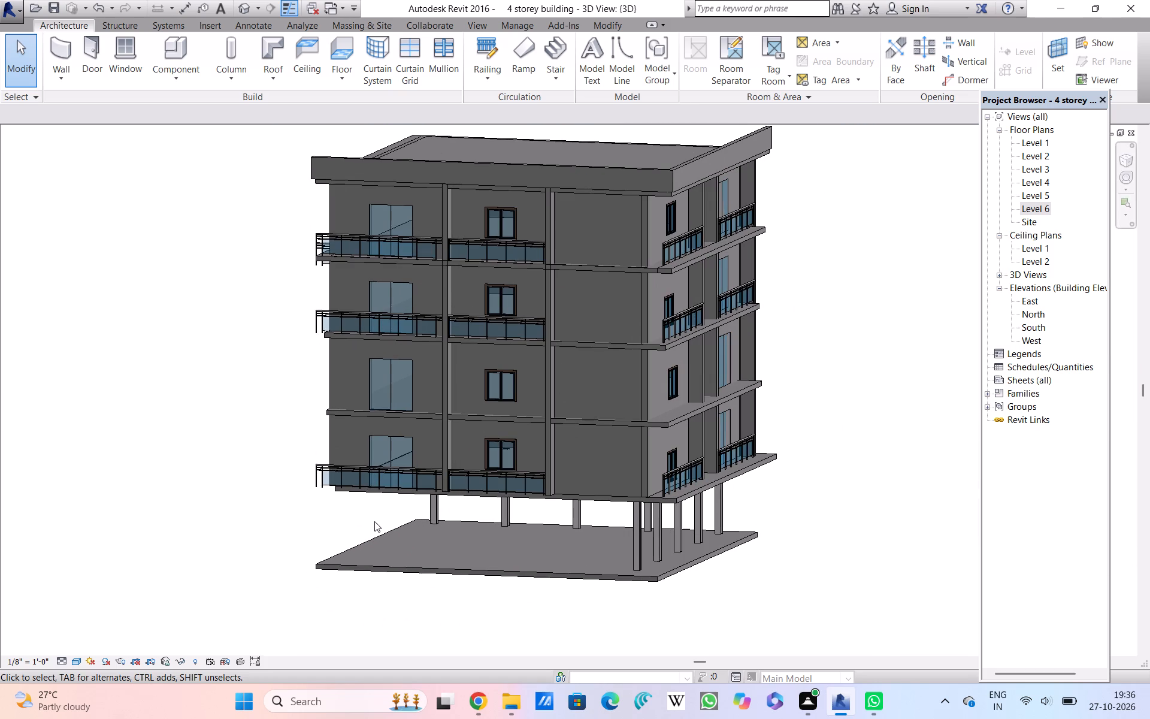
scroll(374, 522, "down", 2)
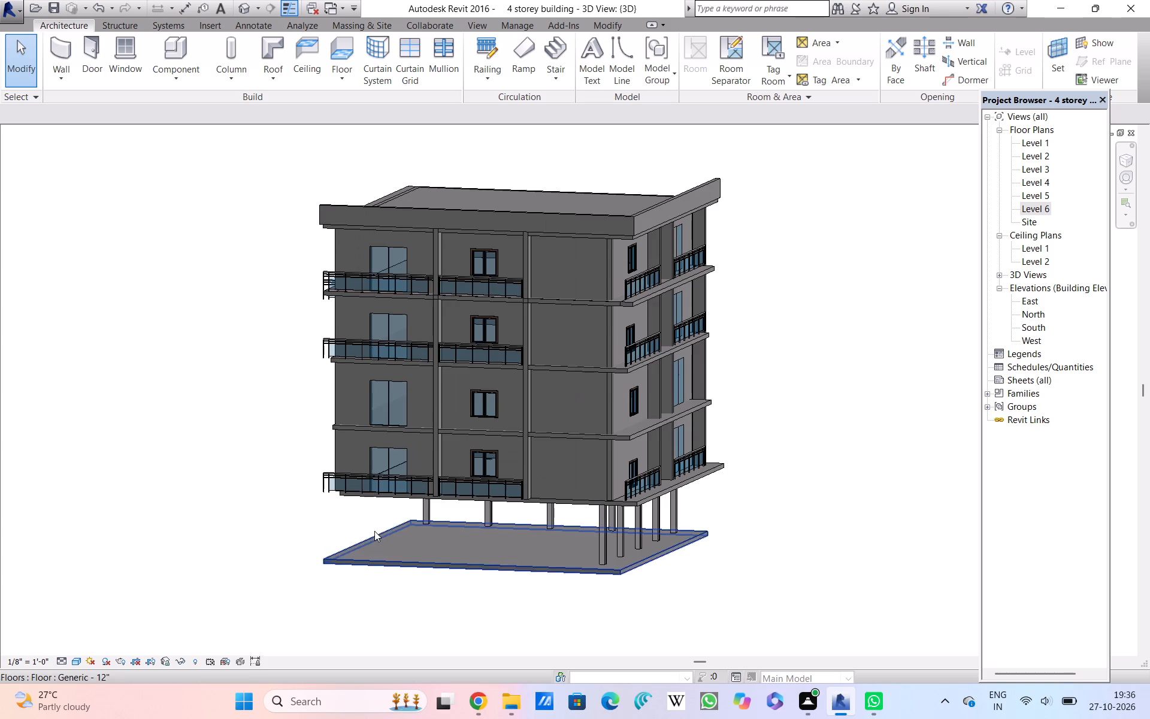
Inspect the front corner of the base slab up close, along with the columns and lowest balcony railings above it.
scroll(374, 531, "down", 6)
scroll(374, 536, "up", 3)
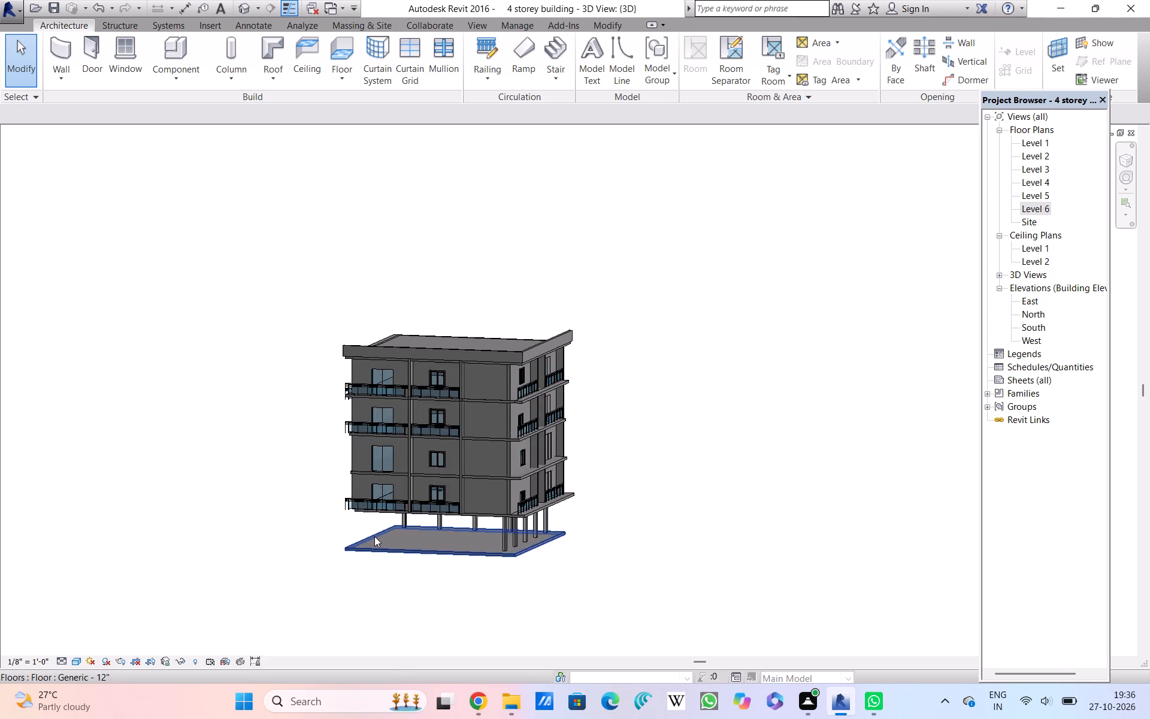
scroll(374, 536, "up", 12)
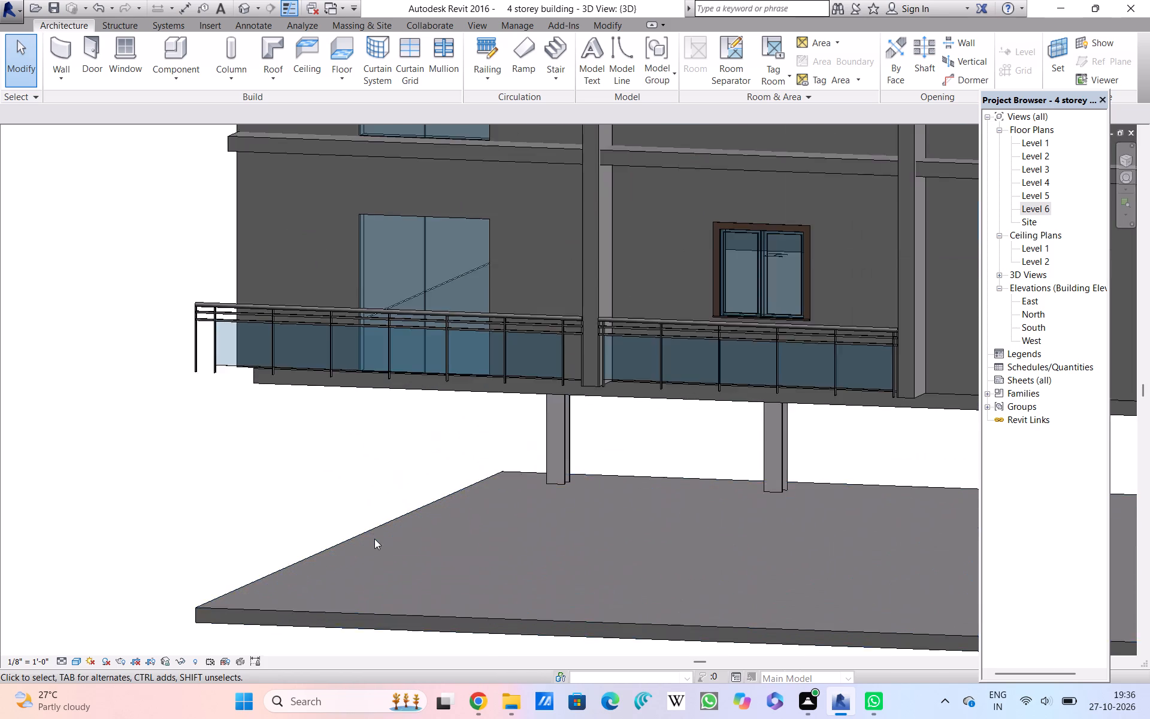
scroll(374, 539, "up", 12)
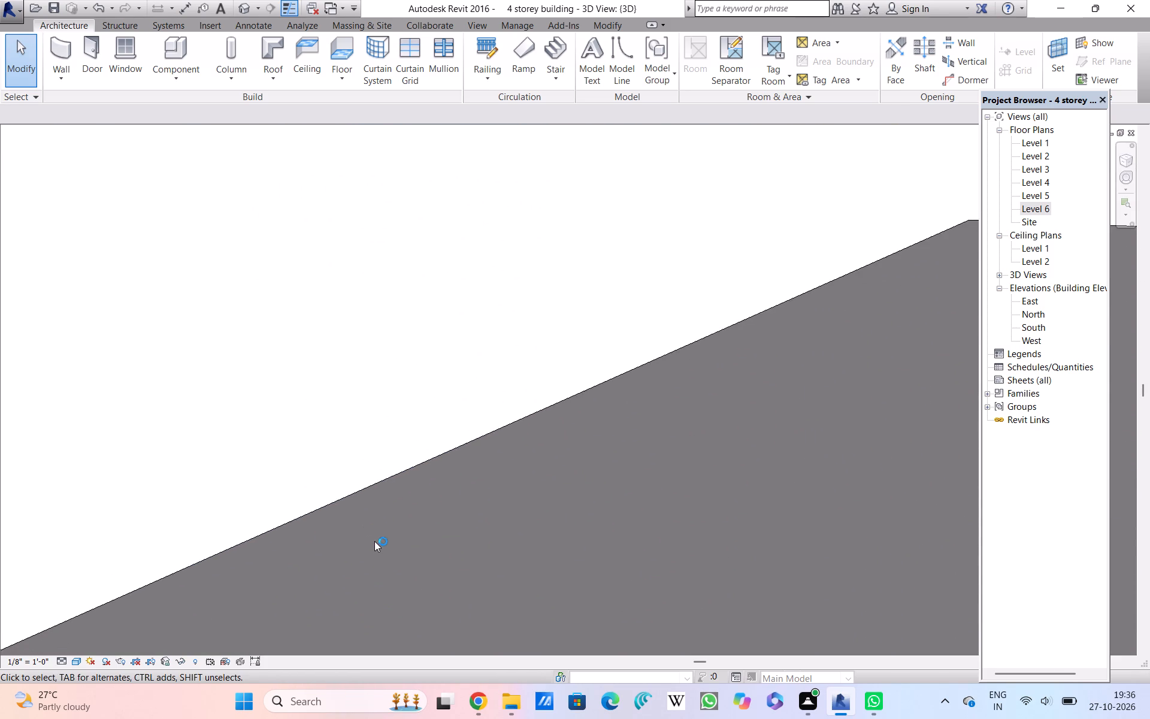
scroll(374, 541, "down", 13)
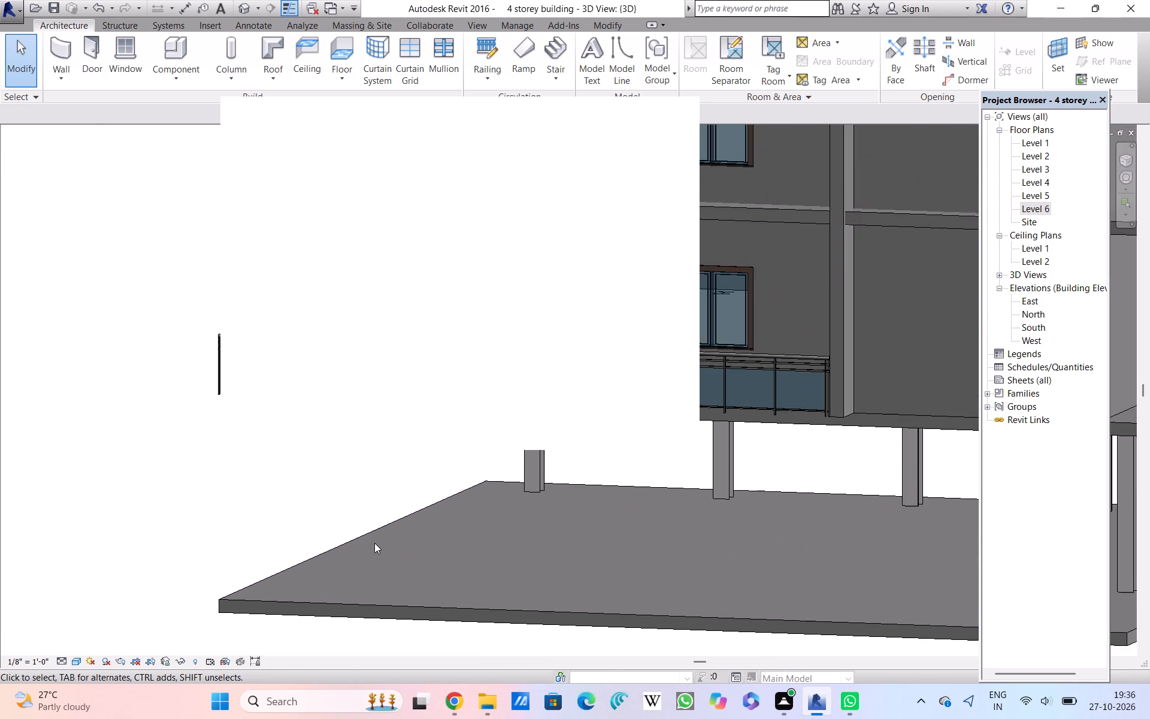
scroll(374, 545, "down", 3)
scroll(374, 553, "up", 2)
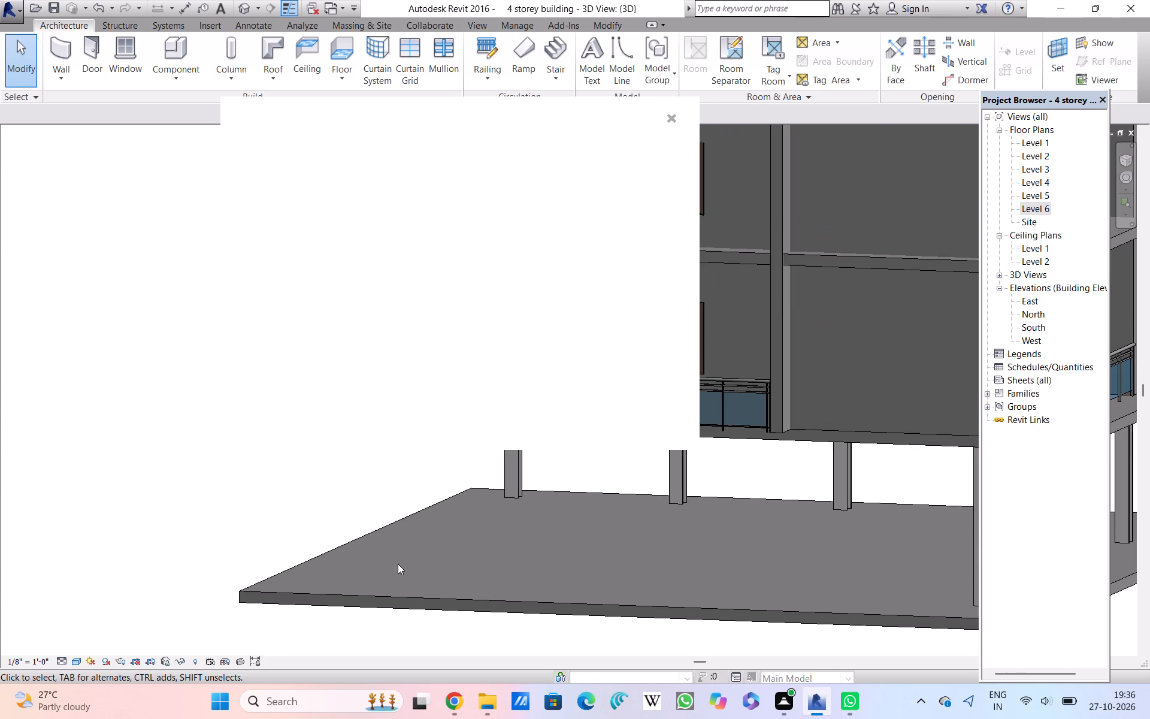
scroll(398, 565, "up", 1)
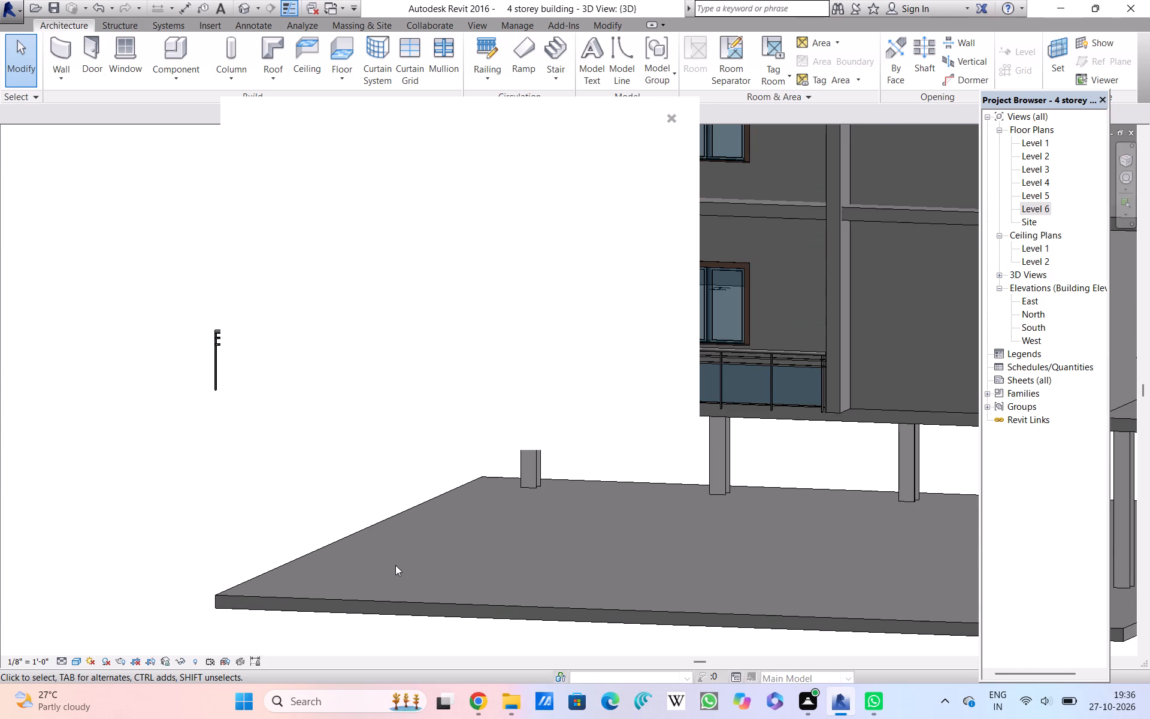
scroll(395, 570, "down", 4)
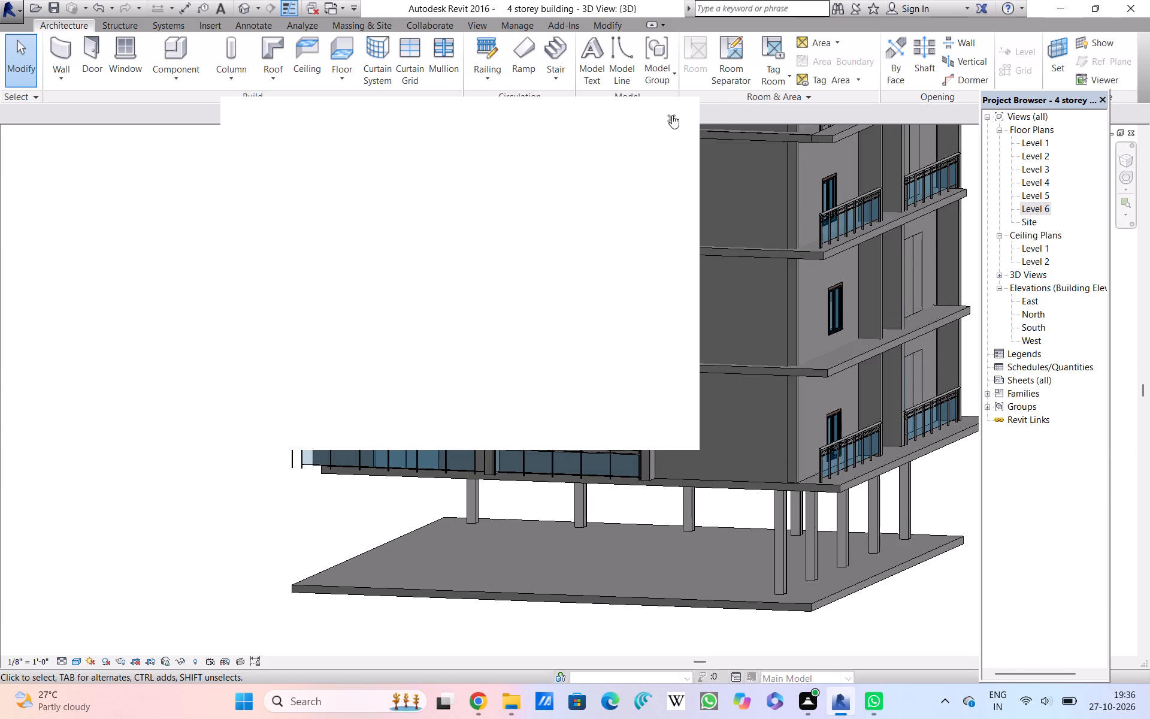
Dismiss the blank pop-up window covering the lower storeys in the 3D view.
left_click(672, 115)
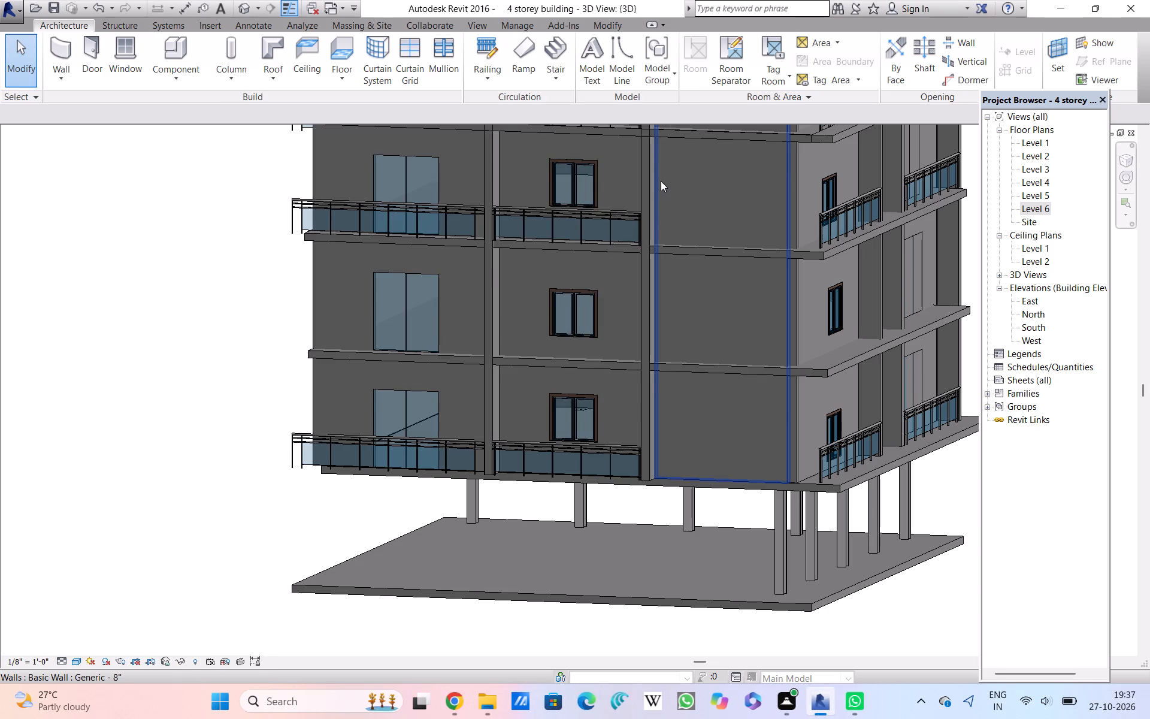
Move the second-highest storey's balcony railing group r1 down, clear of the building and below the base slab, without mirroring it.
scroll(661, 181, "down", 13)
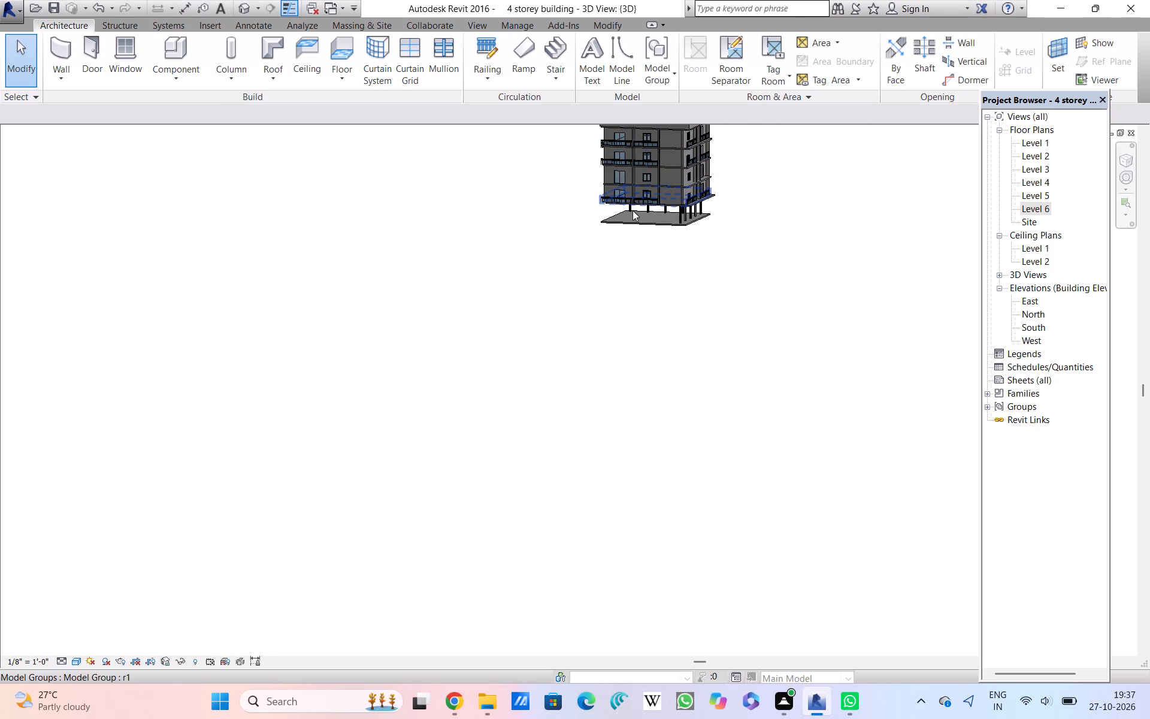
left_click_drag(610, 251, 592, 288)
left_click(592, 289)
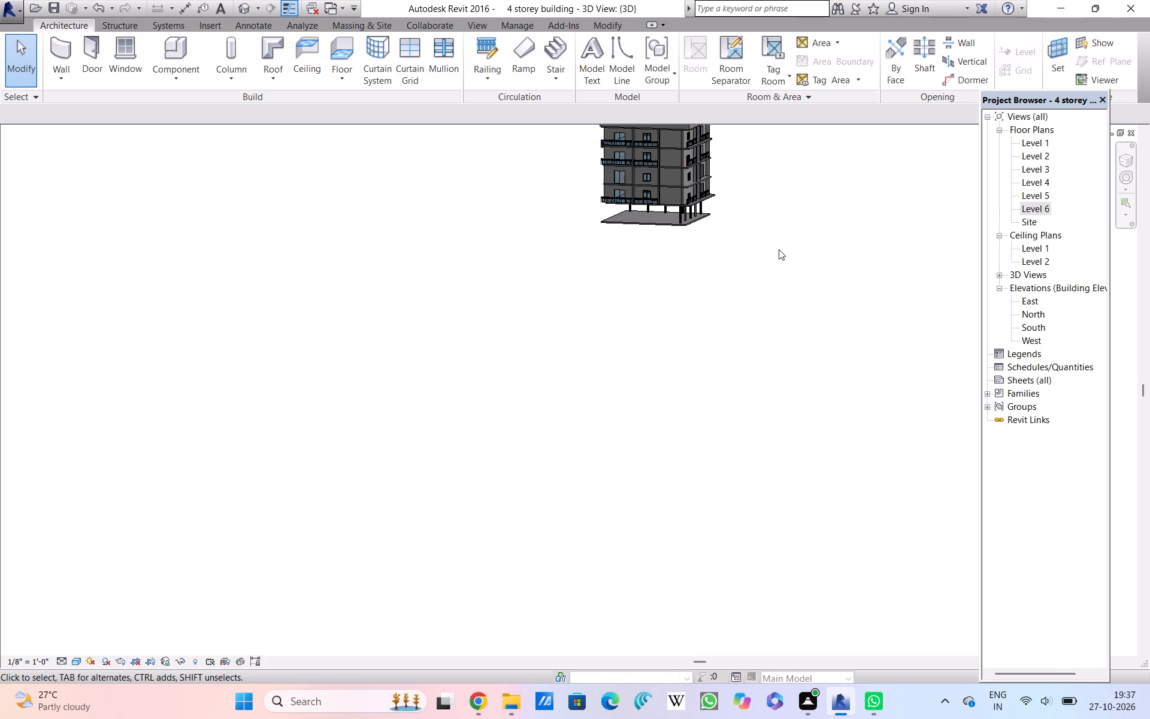
scroll(779, 249, "up", 1)
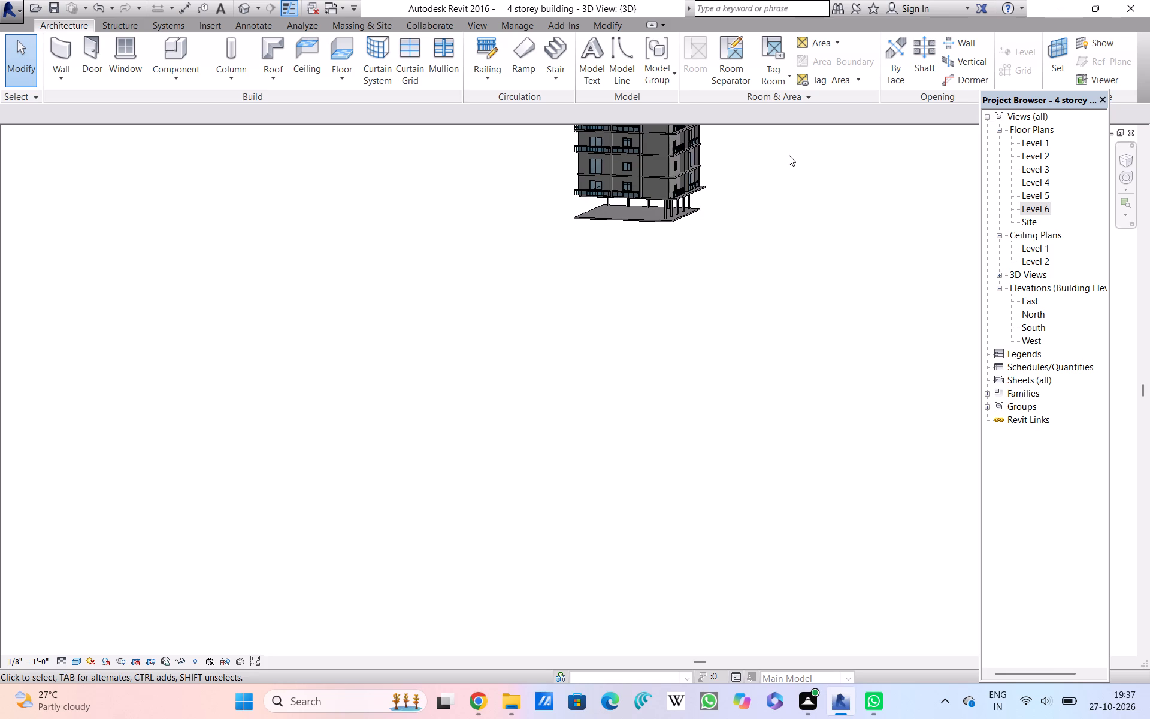
scroll(627, 200, "down", 5)
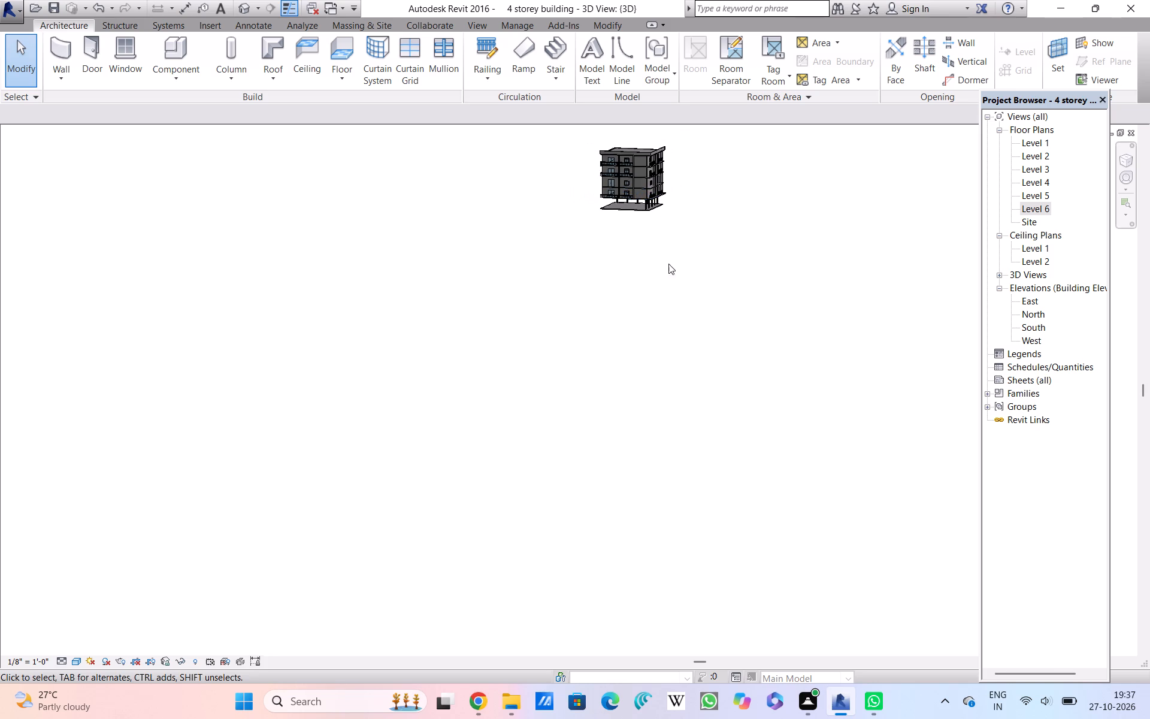
scroll(692, 299, "down", 2)
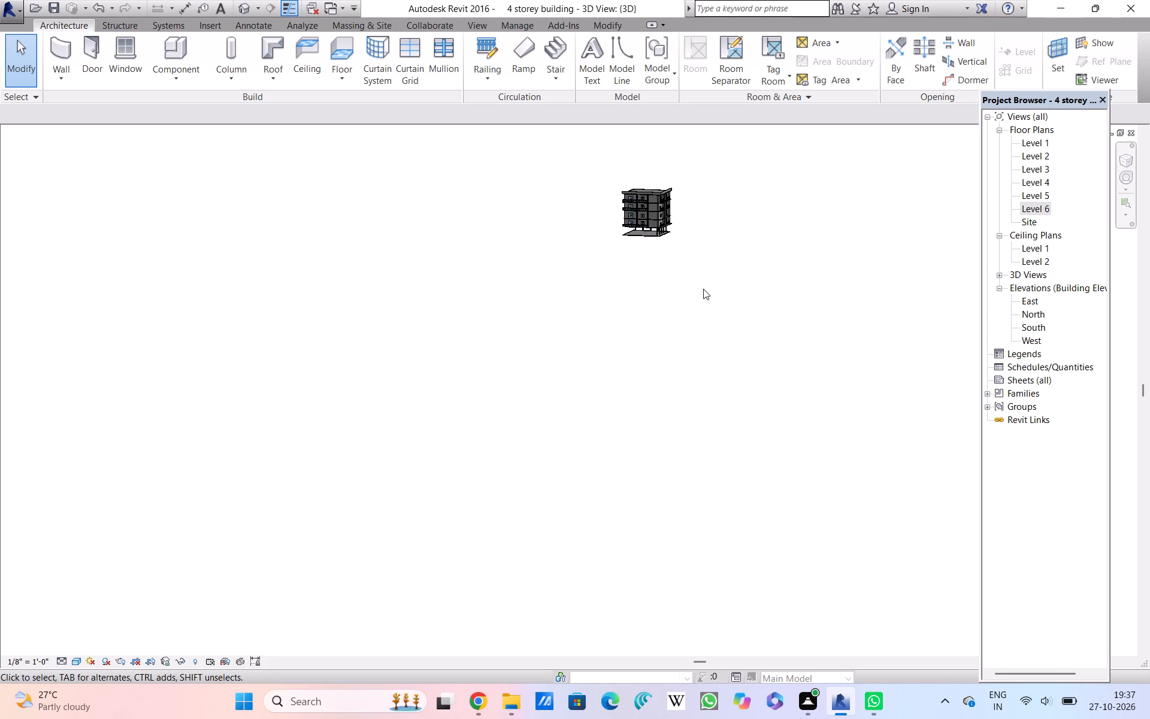
scroll(703, 327, "down", 1)
left_click_drag(640, 229, 662, 352)
left_click(663, 355)
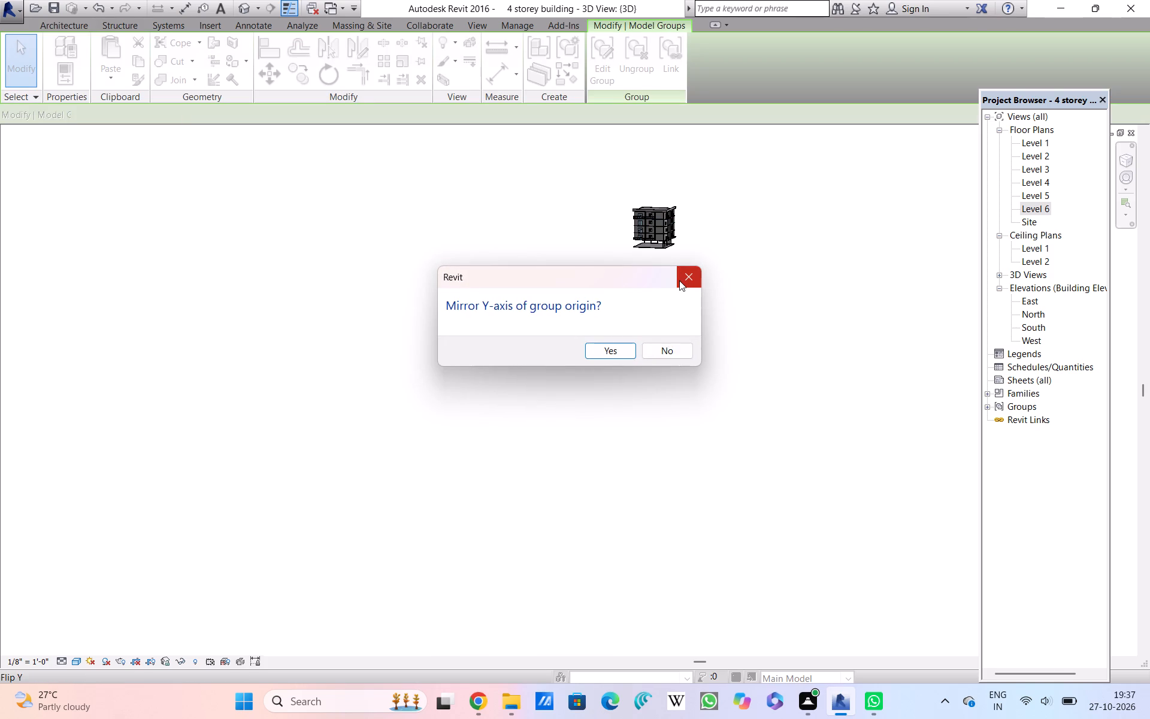
double_click(680, 280)
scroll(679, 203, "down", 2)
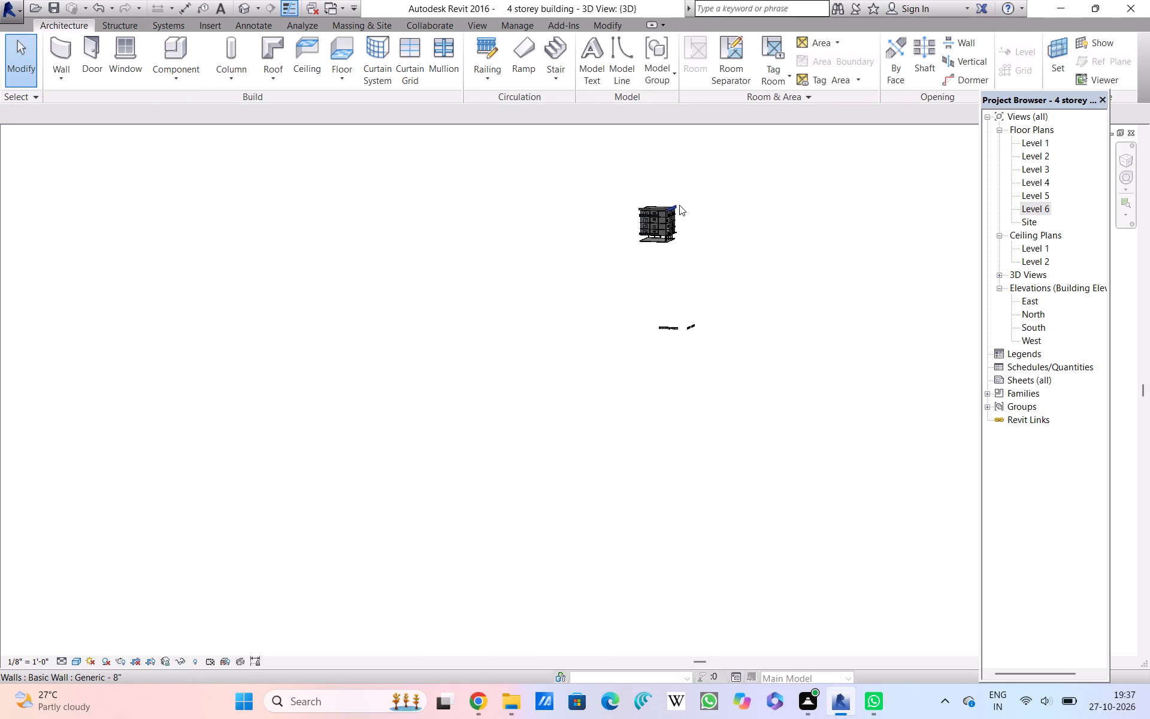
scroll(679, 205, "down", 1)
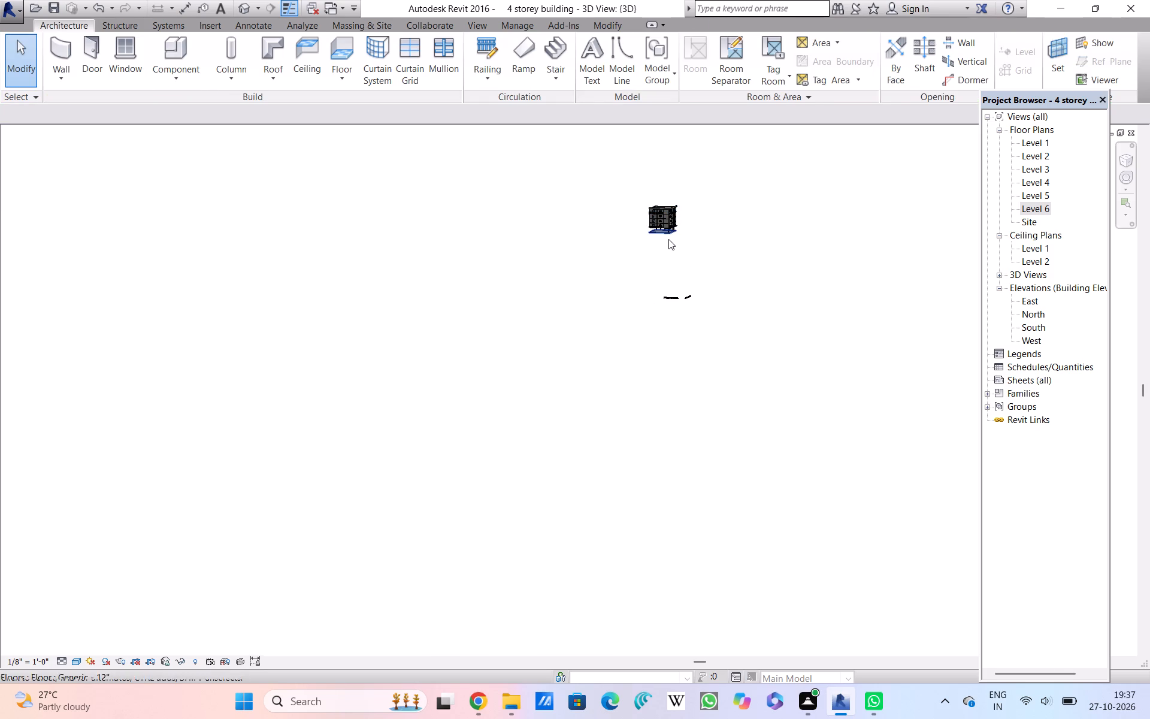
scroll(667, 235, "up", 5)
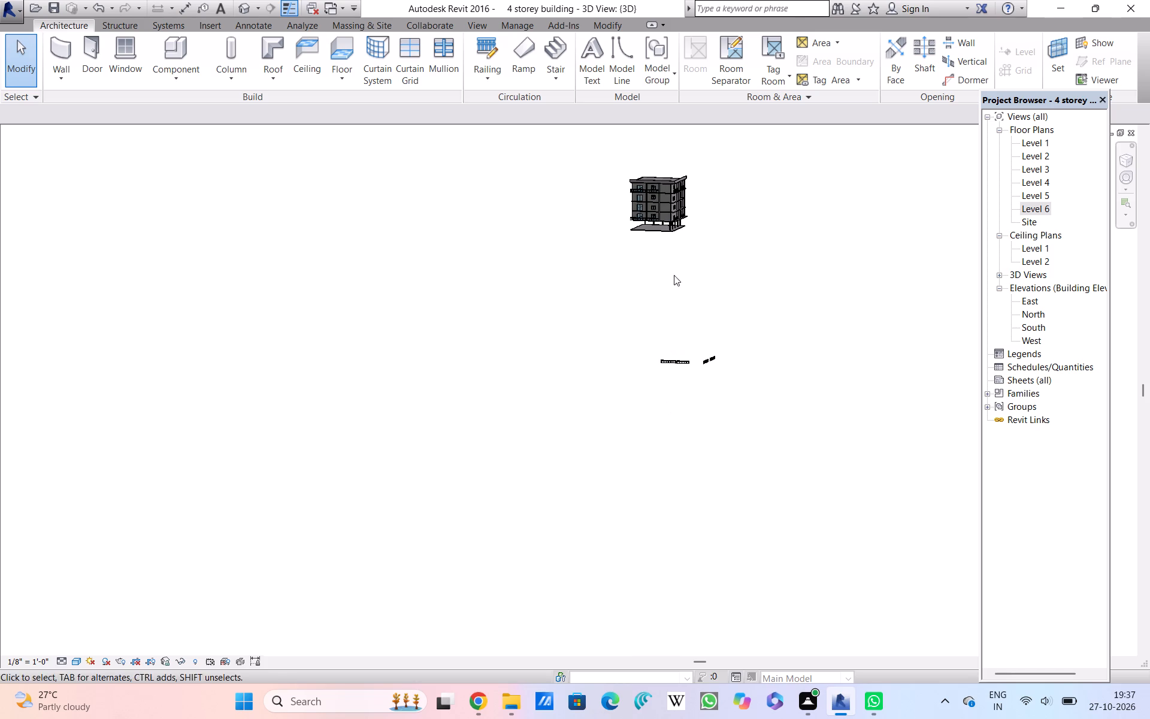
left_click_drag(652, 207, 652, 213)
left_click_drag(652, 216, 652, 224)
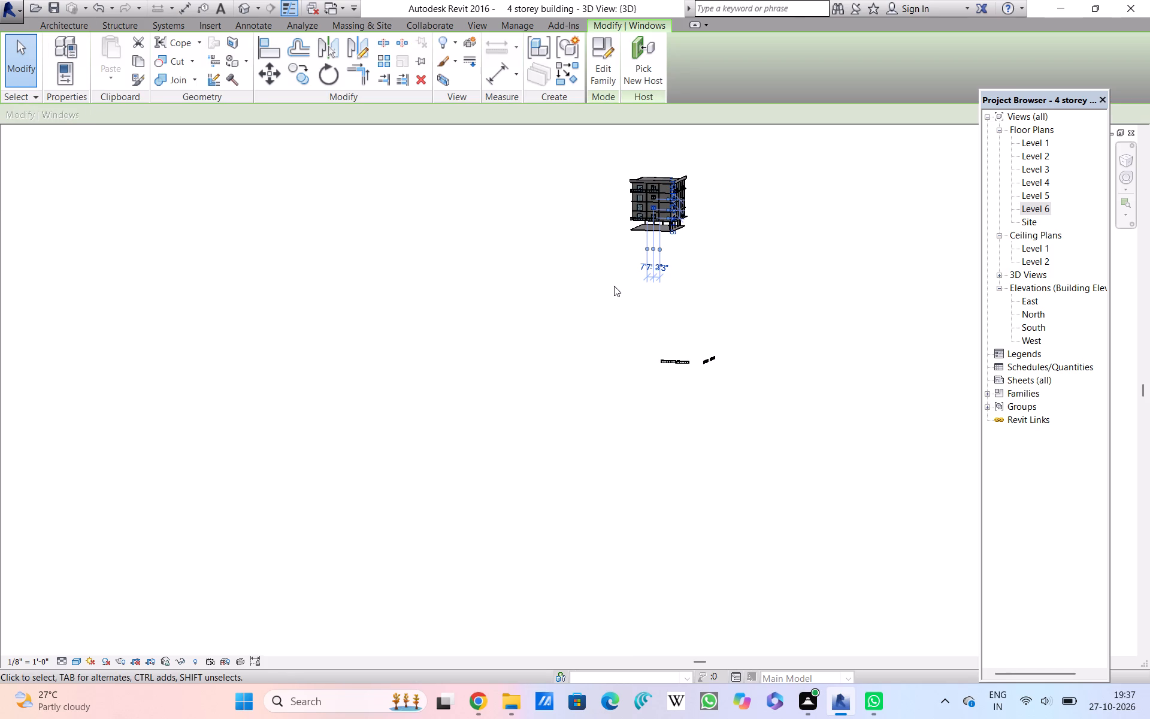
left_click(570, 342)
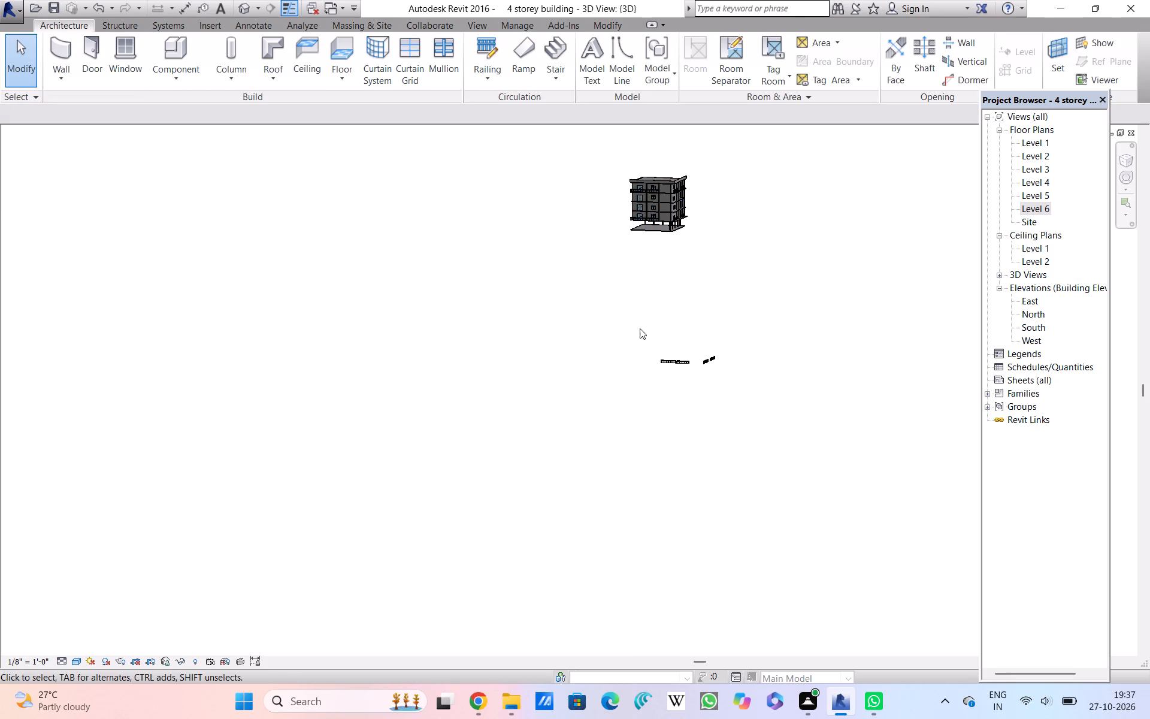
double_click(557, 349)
Examine the upper storeys up close, checking the roof parapet, slab edges, windows and remaining balcony railings on both visible facades.
scroll(679, 180, "down", 3)
scroll(679, 180, "up", 3)
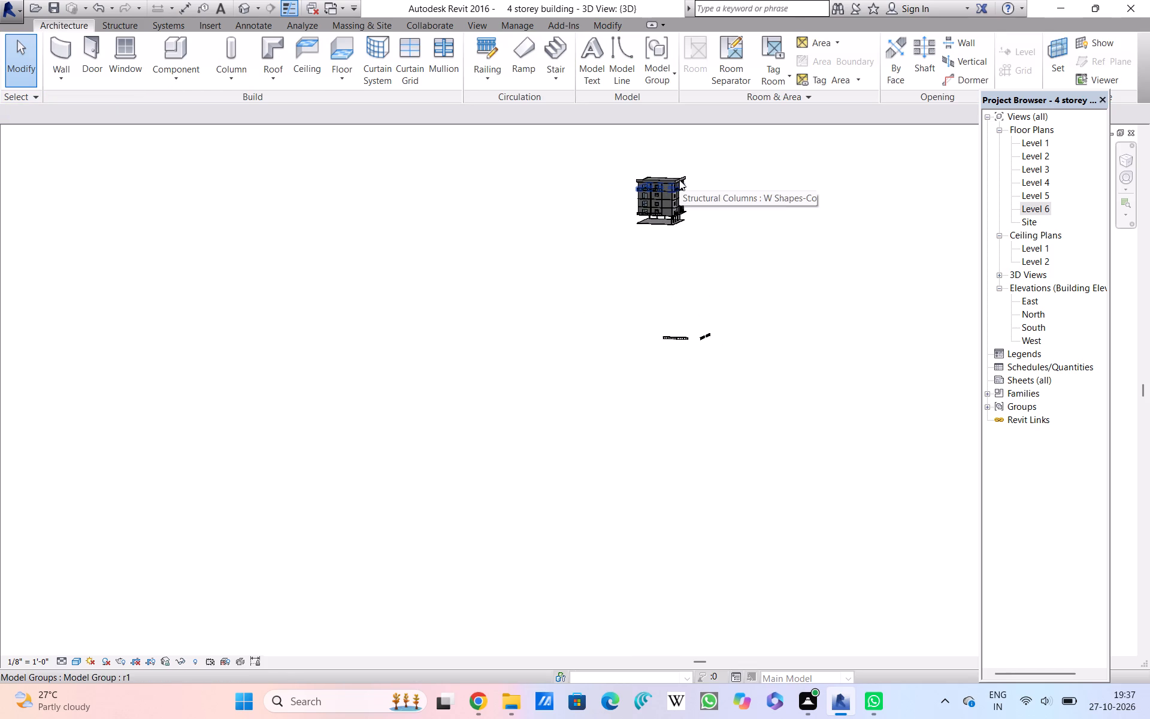
scroll(679, 180, "up", 18)
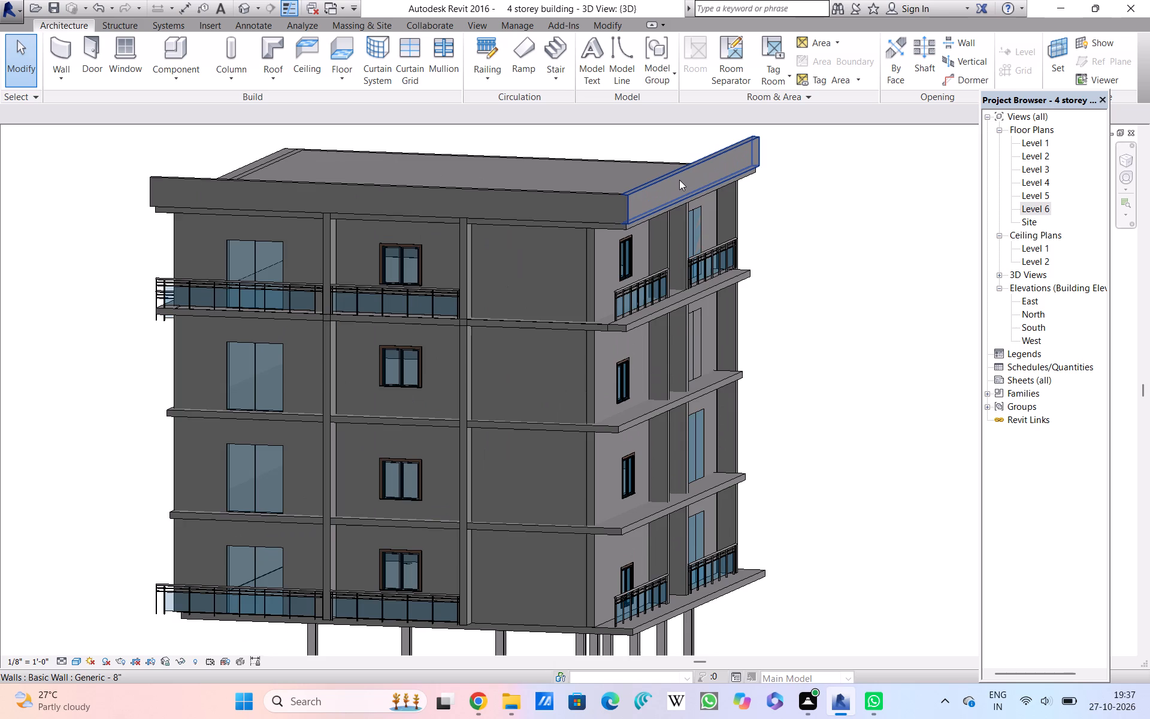
scroll(482, 718, "up", 2)
scroll(479, 704, "down", 1)
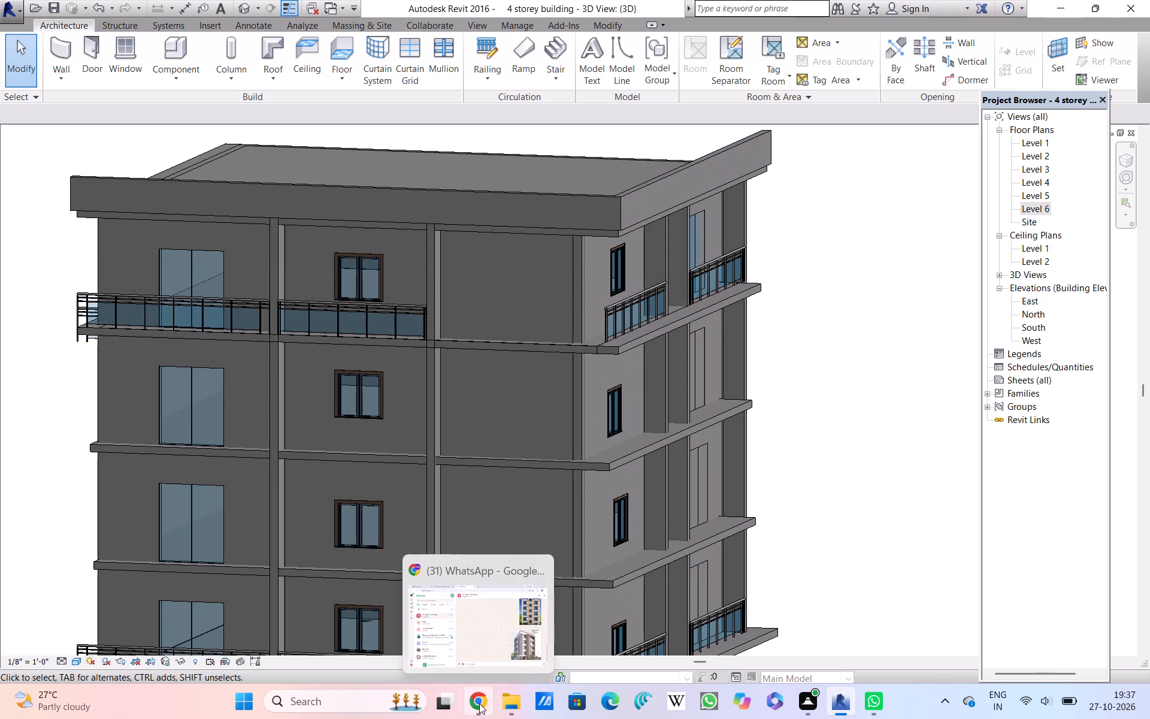
scroll(479, 703, "down", 2)
scroll(479, 702, "up", 1)
scroll(595, 304, "down", 2)
scroll(594, 318, "up", 2)
scroll(594, 318, "down", 2)
scroll(594, 318, "up", 1)
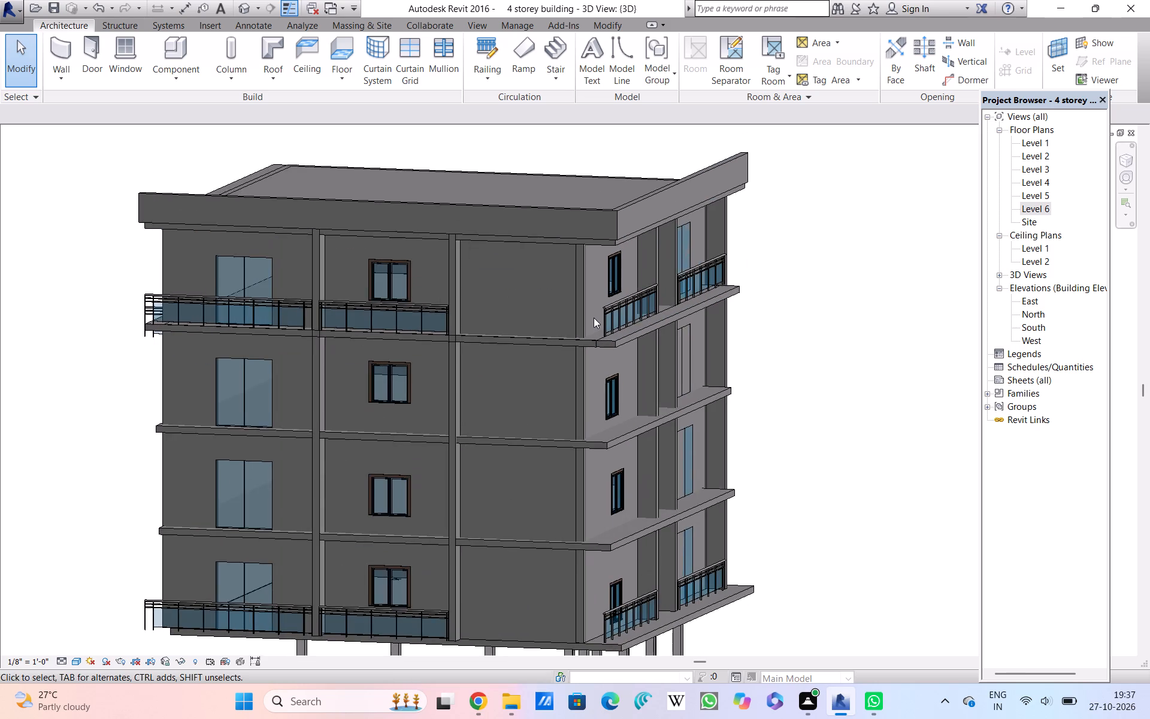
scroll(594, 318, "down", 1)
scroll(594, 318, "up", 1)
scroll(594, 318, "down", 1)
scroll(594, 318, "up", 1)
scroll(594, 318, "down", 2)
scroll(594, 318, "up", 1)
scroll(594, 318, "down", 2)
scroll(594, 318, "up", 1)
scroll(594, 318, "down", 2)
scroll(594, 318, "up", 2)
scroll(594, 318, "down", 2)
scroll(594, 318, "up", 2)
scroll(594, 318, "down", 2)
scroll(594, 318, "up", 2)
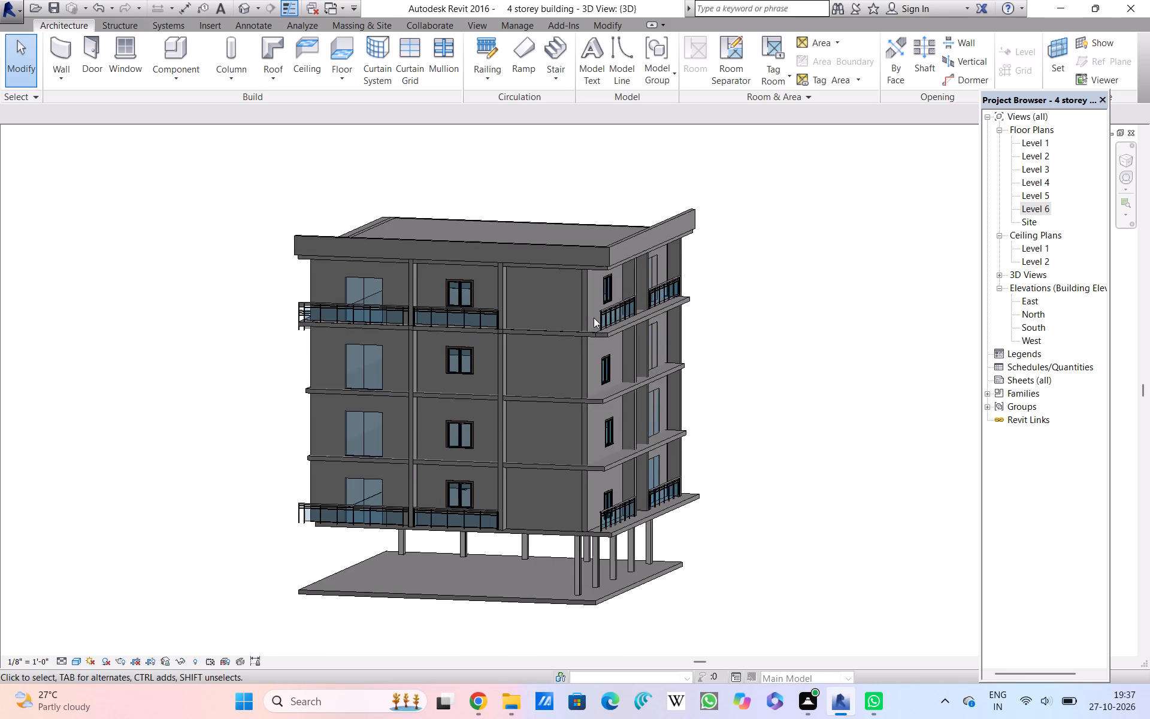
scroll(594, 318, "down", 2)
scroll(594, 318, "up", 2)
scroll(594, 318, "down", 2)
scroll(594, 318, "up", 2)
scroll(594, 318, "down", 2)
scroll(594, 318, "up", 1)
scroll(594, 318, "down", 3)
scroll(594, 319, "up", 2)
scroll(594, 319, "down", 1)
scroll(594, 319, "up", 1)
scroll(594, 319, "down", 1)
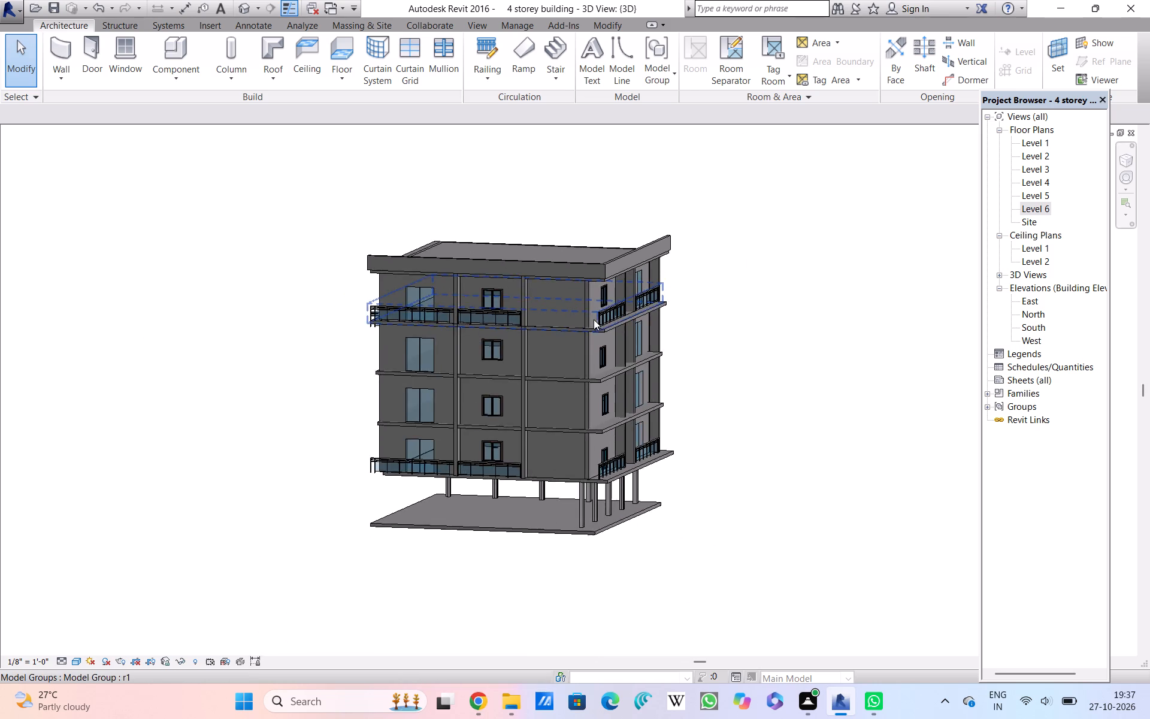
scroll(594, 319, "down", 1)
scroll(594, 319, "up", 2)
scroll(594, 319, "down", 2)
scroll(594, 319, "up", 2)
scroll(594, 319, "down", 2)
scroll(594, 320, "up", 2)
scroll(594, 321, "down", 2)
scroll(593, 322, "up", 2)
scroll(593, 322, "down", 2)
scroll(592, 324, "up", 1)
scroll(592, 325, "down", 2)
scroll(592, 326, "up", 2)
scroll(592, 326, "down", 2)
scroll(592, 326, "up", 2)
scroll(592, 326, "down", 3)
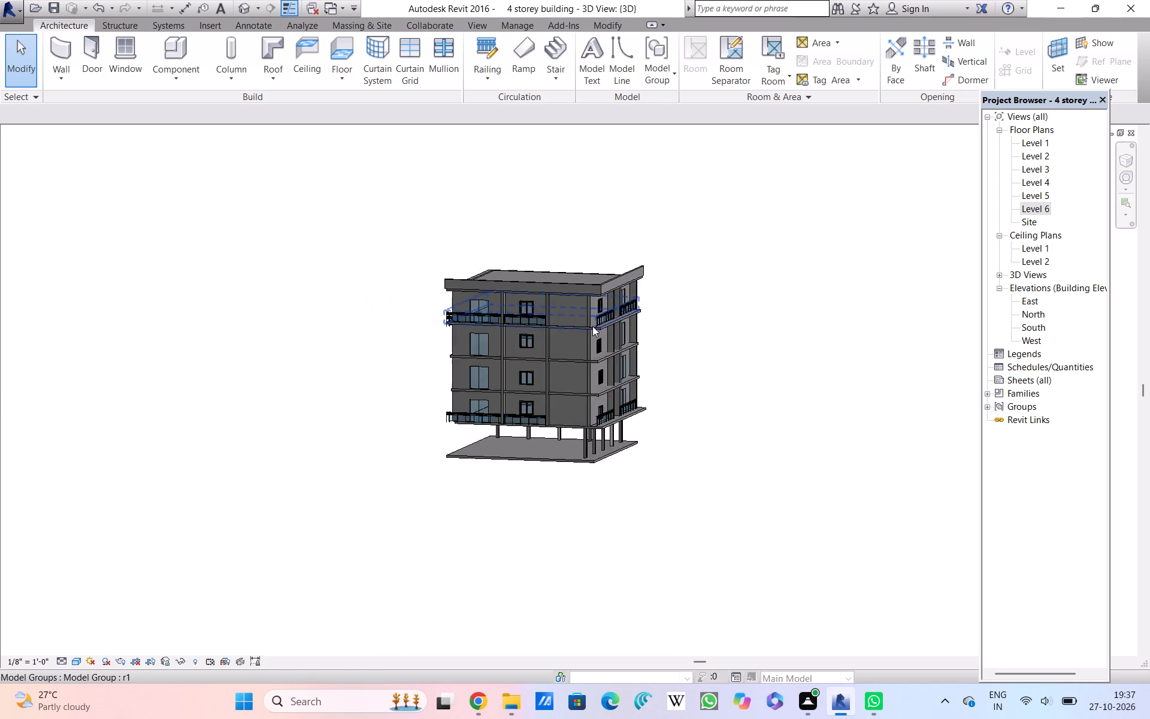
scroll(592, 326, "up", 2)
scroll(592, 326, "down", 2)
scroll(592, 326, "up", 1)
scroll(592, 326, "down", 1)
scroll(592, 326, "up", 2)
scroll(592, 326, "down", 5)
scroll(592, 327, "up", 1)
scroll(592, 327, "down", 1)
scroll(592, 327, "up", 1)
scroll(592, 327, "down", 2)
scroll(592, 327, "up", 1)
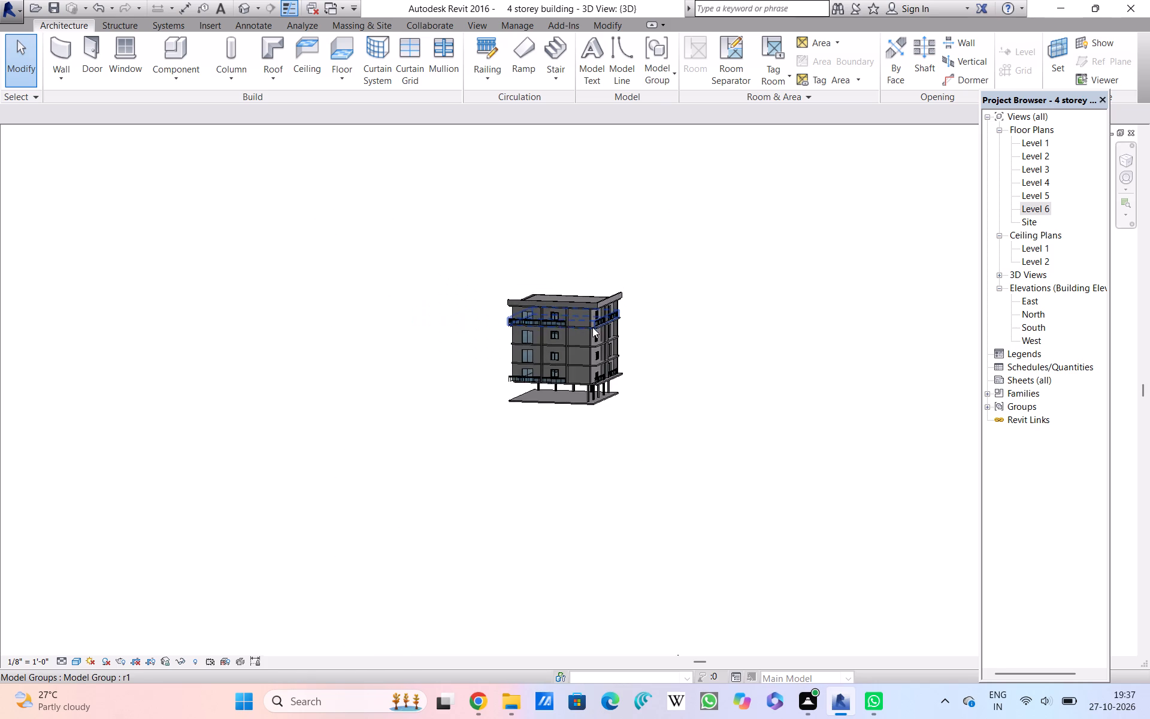
Examine the building's front corner up close, checking the slab edge below the top-storey balcony railings and the adjoining walls and windows.
scroll(592, 327, "up", 14)
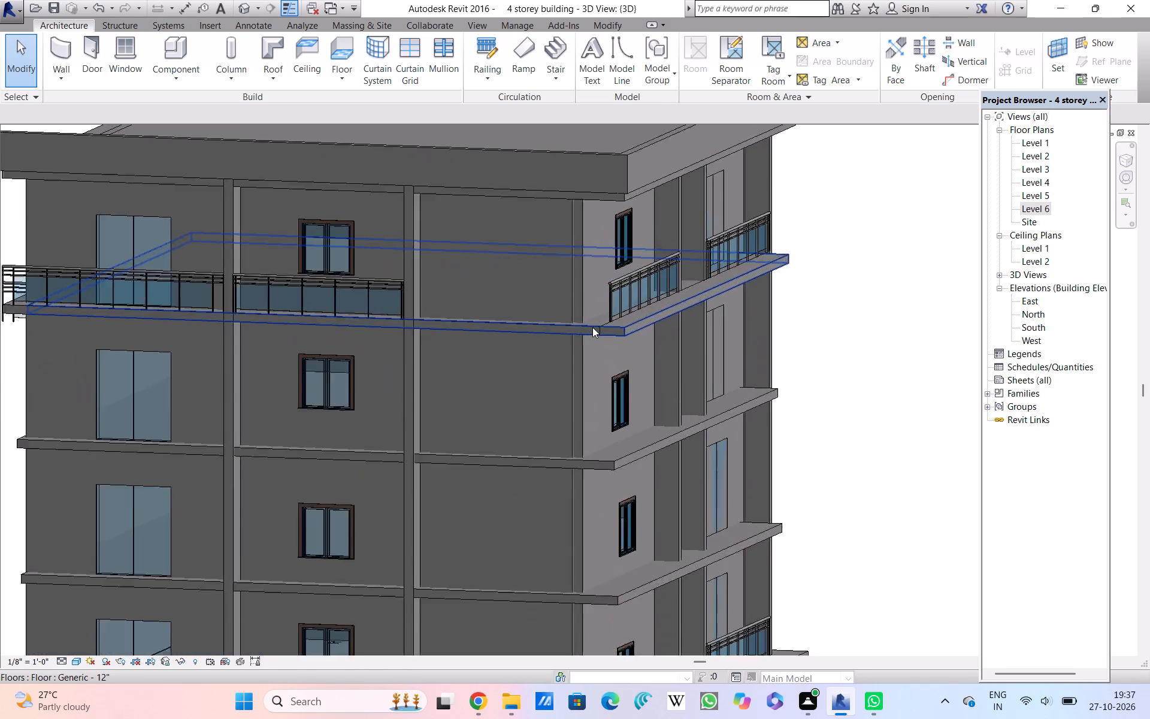
scroll(592, 327, "up", 5)
scroll(592, 329, "down", 5)
scroll(592, 368, "up", 4)
scroll(592, 367, "down", 2)
scroll(592, 370, "up", 2)
scroll(592, 368, "down", 11)
scroll(593, 373, "up", 4)
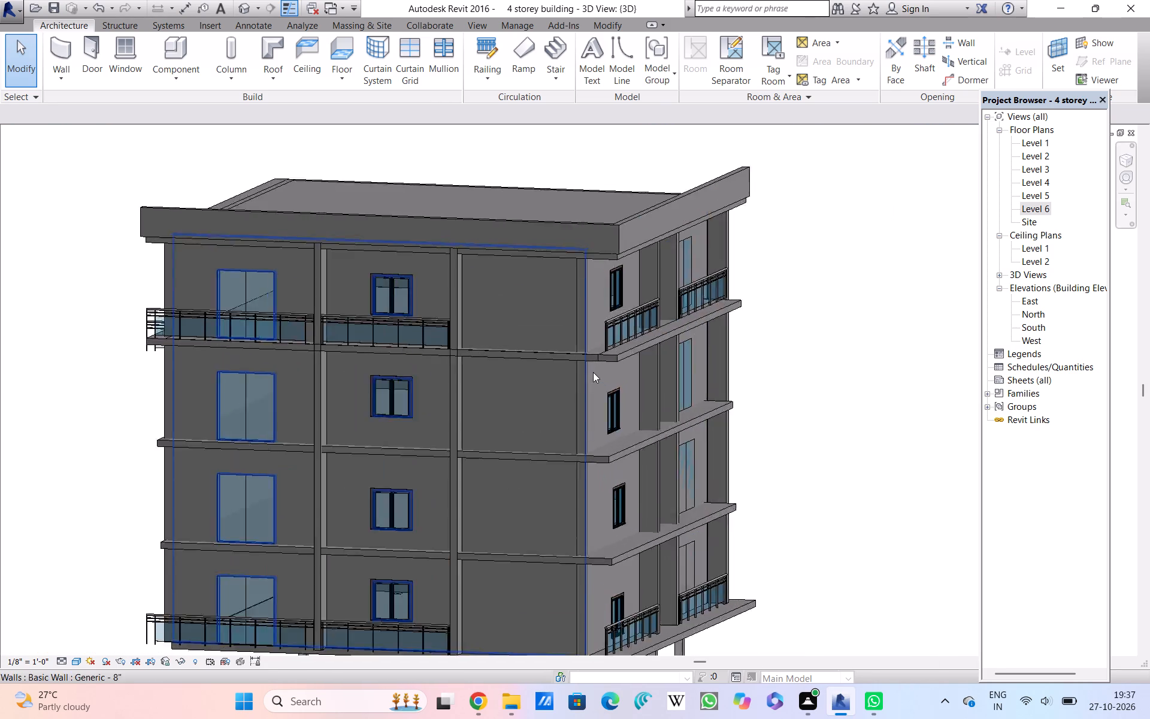
scroll(593, 372, "down", 2)
scroll(593, 372, "up", 1)
scroll(593, 372, "down", 1)
scroll(593, 372, "up", 12)
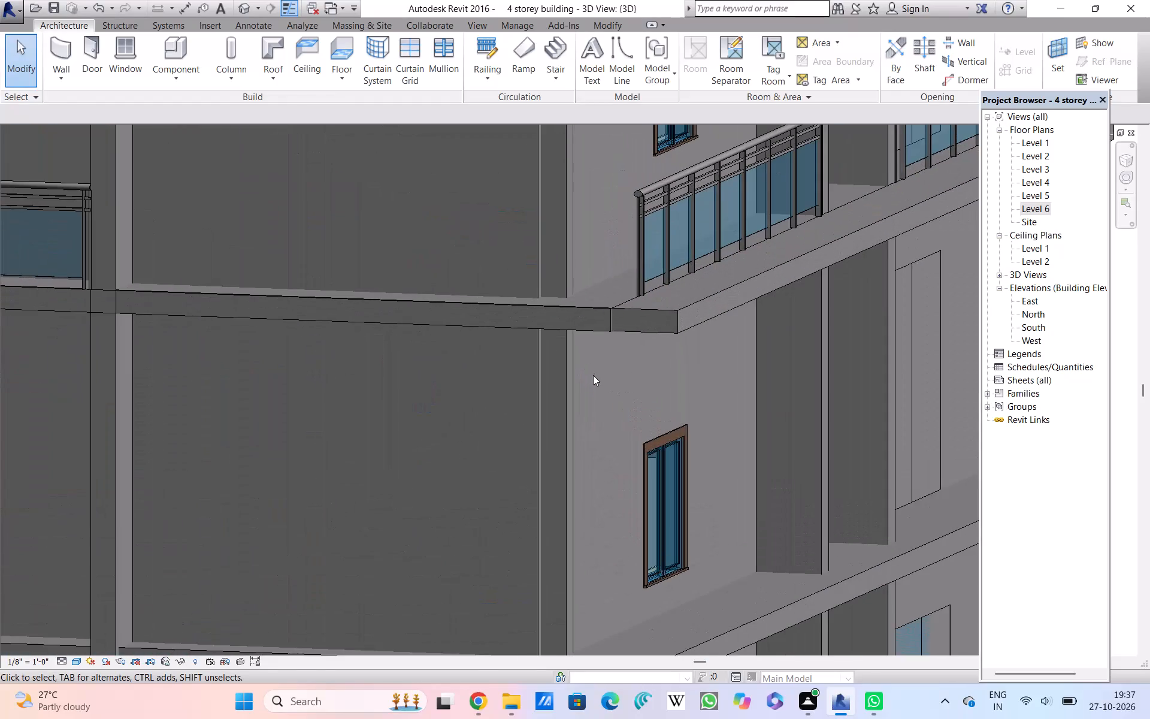
scroll(593, 375, "down", 9)
scroll(593, 375, "up", 2)
scroll(593, 375, "down", 3)
scroll(593, 375, "up", 2)
scroll(593, 375, "down", 1)
scroll(593, 375, "up", 1)
scroll(593, 375, "down", 2)
scroll(593, 375, "up", 1)
scroll(593, 375, "down", 1)
scroll(593, 375, "up", 2)
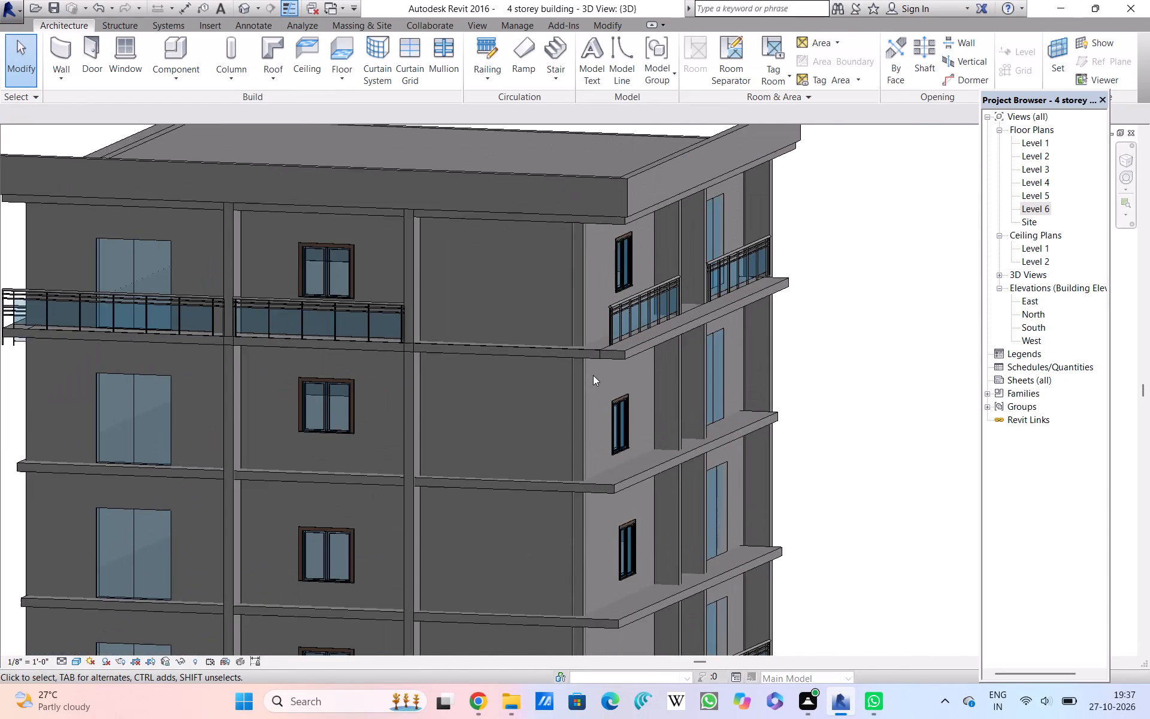
scroll(593, 375, "down", 4)
scroll(593, 376, "up", 3)
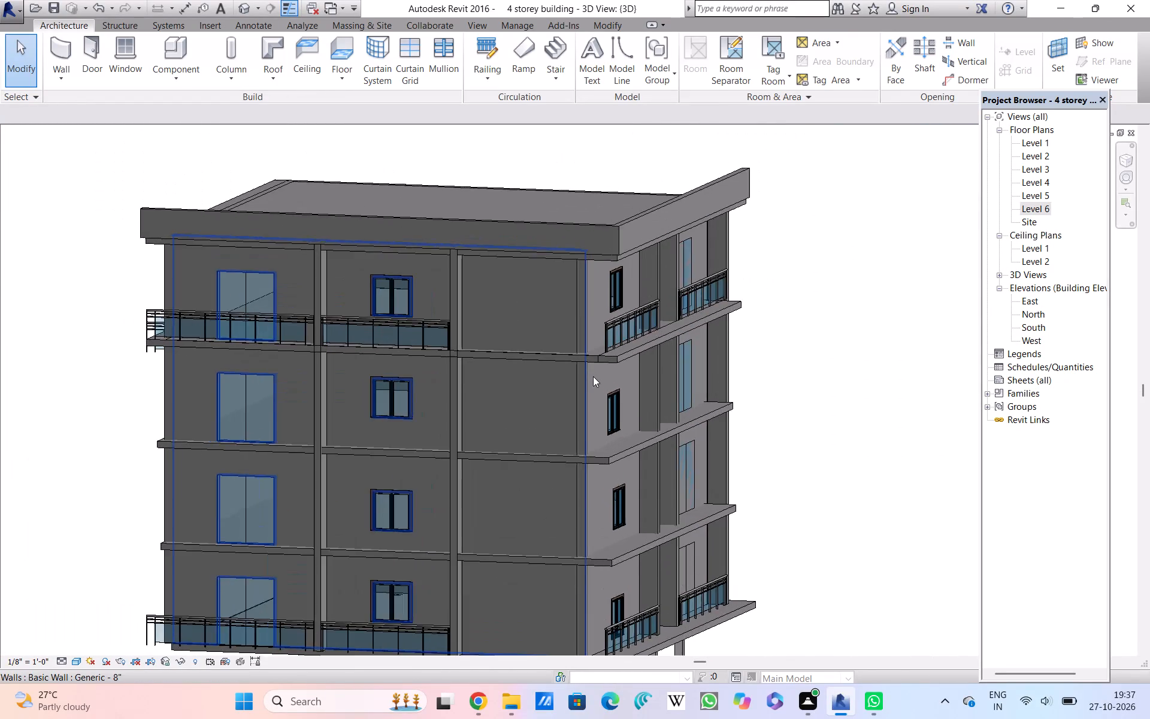
scroll(593, 376, "up", 3)
scroll(593, 375, "down", 5)
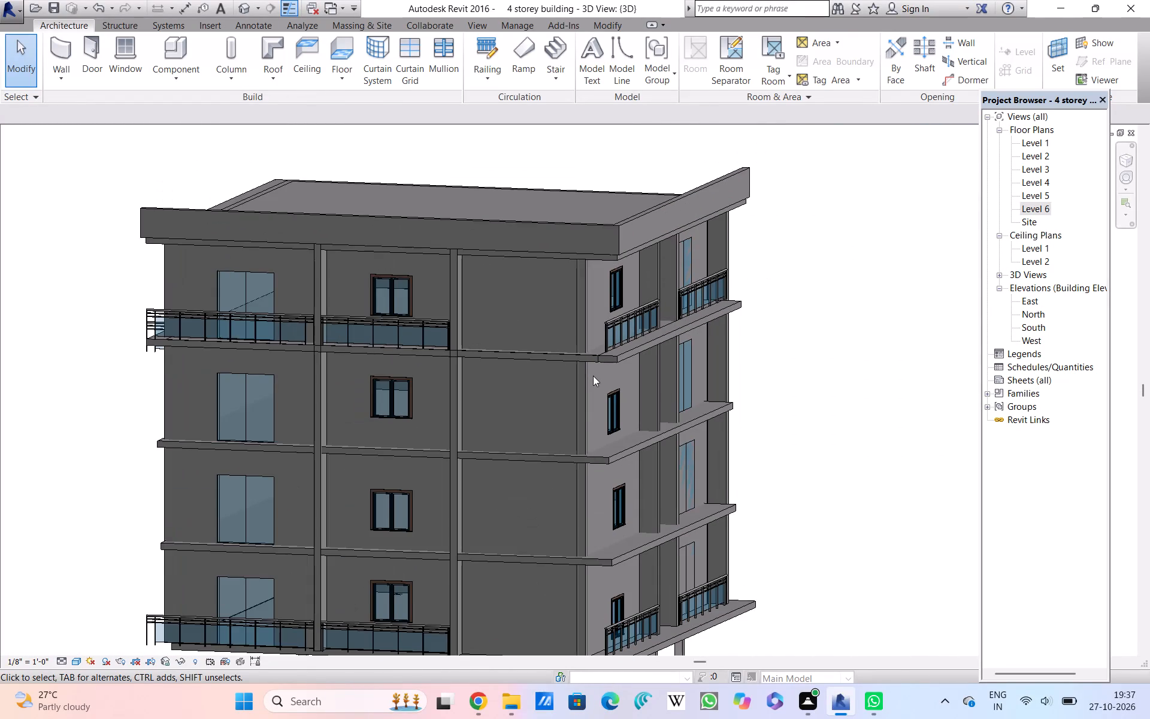
scroll(593, 376, "up", 2)
scroll(593, 375, "down", 2)
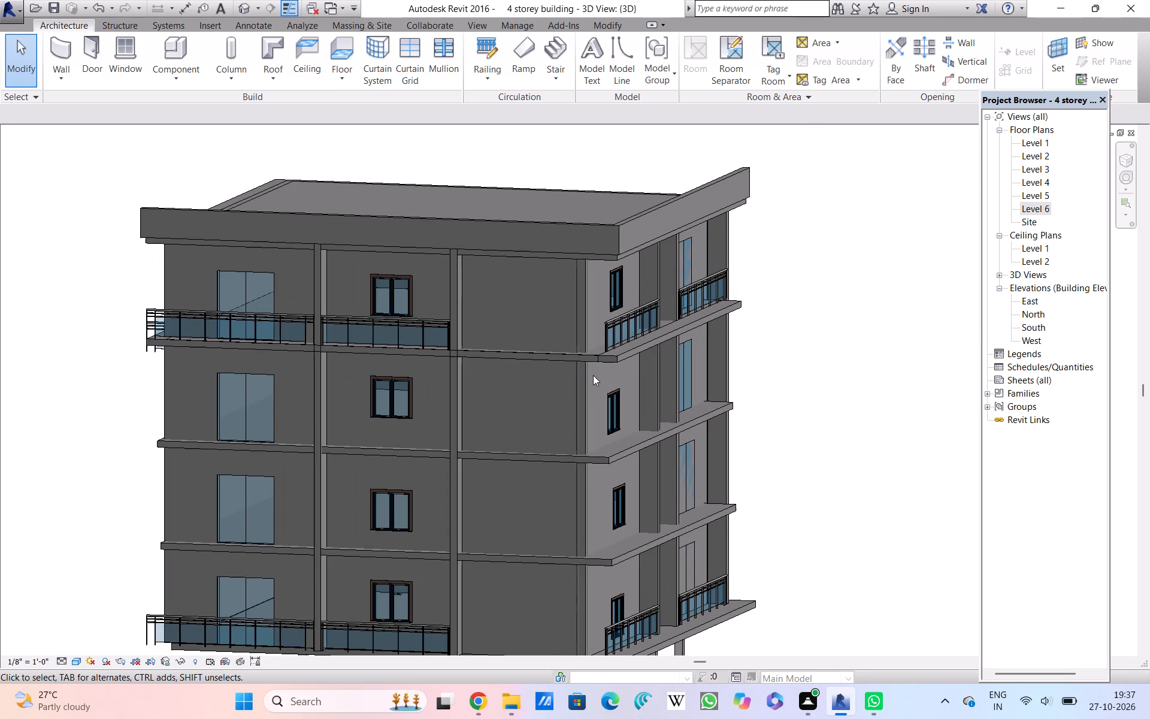
scroll(592, 374, "down", 2)
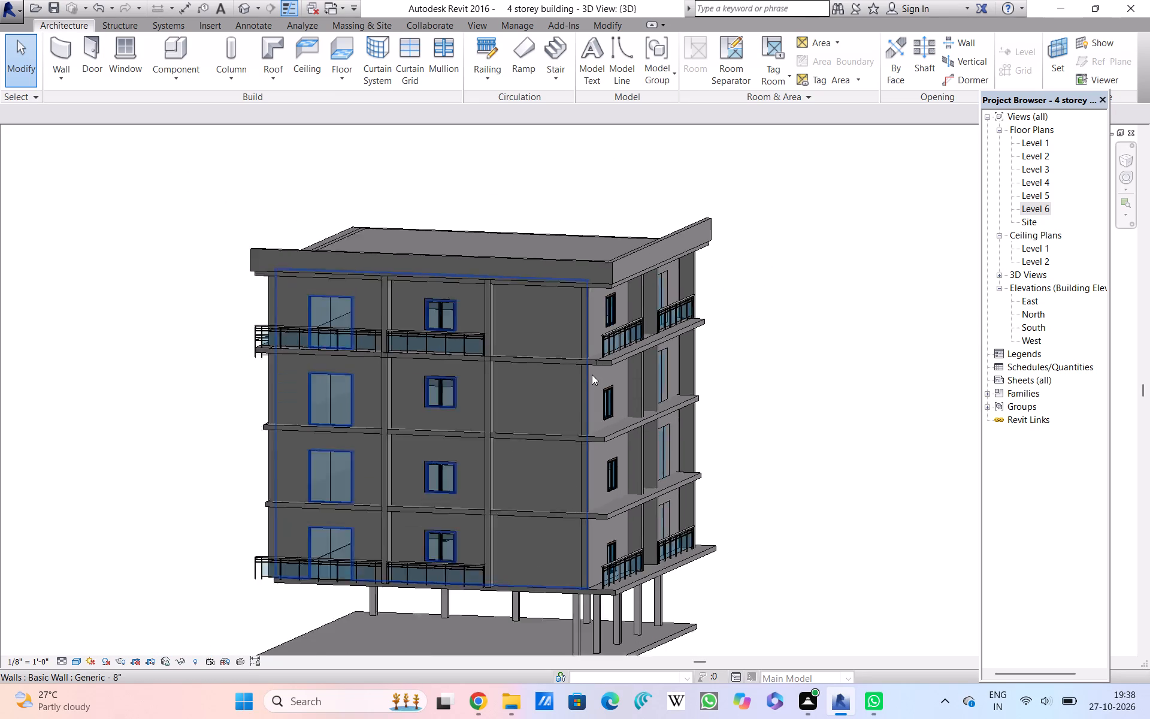
Review both visible facades from the roof to the base slab, comparing the balcony railings and openings across the storeys.
scroll(592, 374, "down", 1)
scroll(592, 373, "up", 1)
scroll(592, 373, "down", 1)
scroll(592, 373, "up", 1)
scroll(592, 374, "down", 3)
scroll(592, 374, "up", 1)
scroll(592, 374, "down", 2)
scroll(592, 374, "up", 1)
scroll(592, 374, "down", 2)
scroll(592, 374, "up", 1)
scroll(592, 375, "down", 1)
scroll(592, 376, "up", 1)
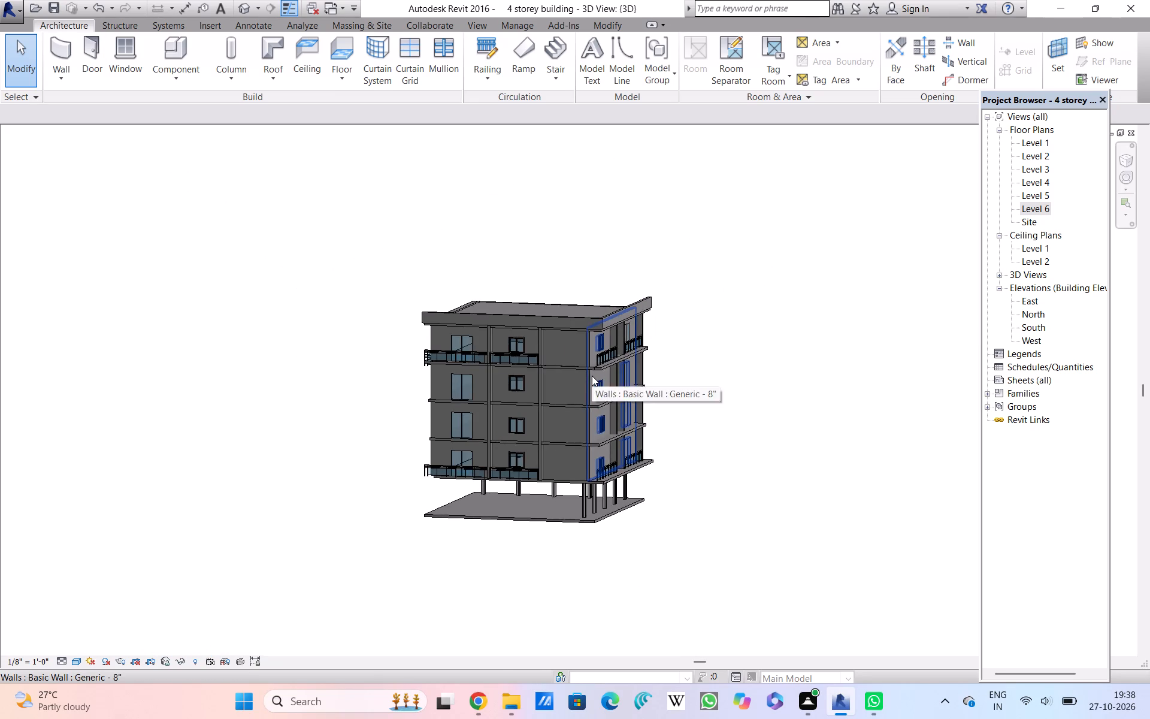
scroll(592, 376, "up", 4)
scroll(592, 377, "down", 2)
scroll(592, 377, "up", 1)
scroll(592, 377, "down", 1)
scroll(592, 378, "up", 2)
scroll(592, 378, "down", 1)
scroll(592, 378, "up", 2)
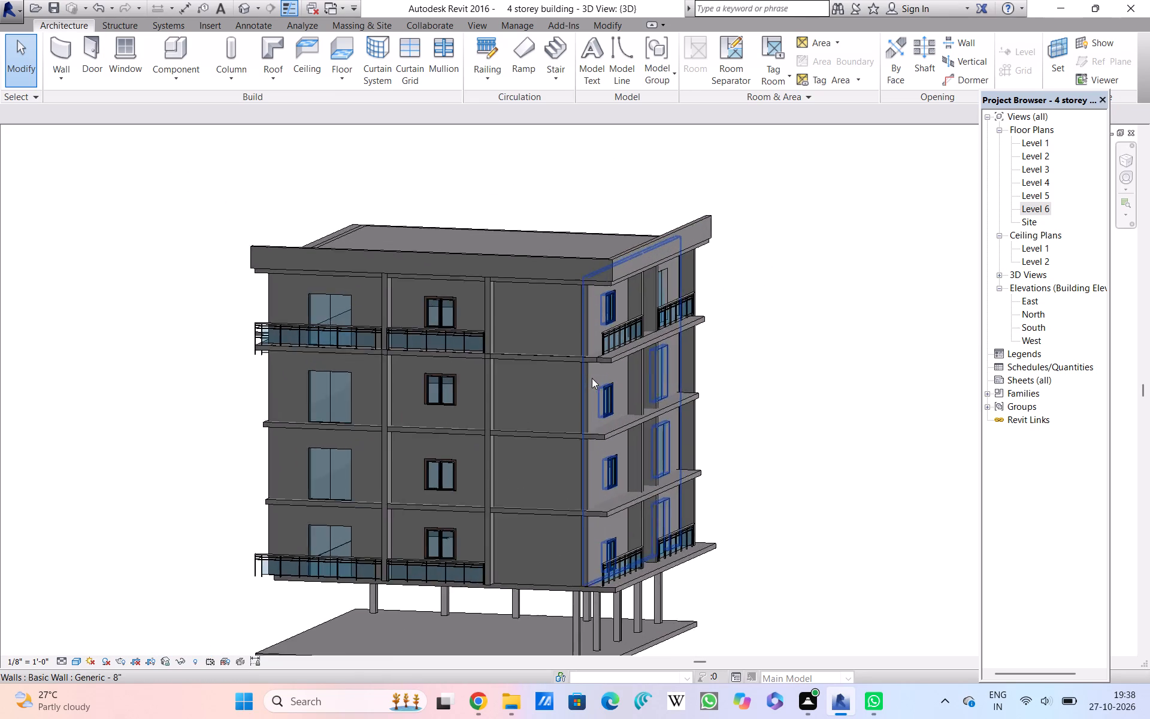
scroll(592, 377, "down", 2)
scroll(592, 377, "up", 3)
scroll(592, 377, "down", 2)
scroll(592, 377, "up", 3)
scroll(592, 378, "down", 1)
scroll(592, 379, "up", 2)
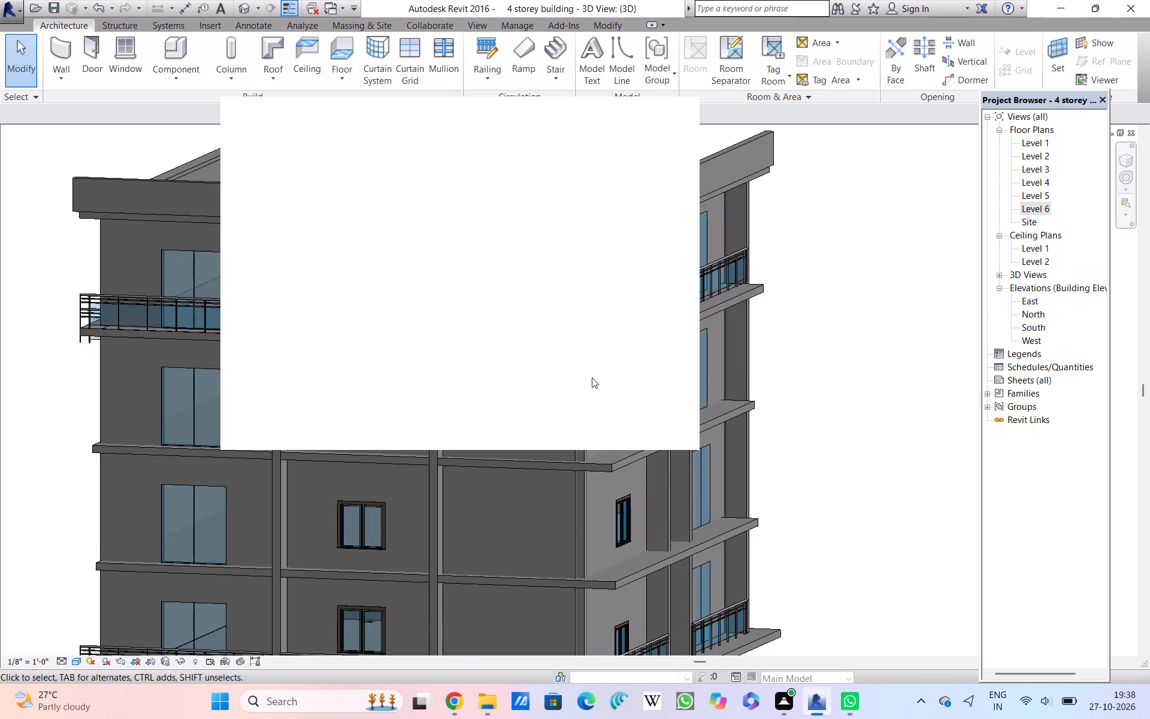
Dismiss the blank pop-up window covering the upper storeys in the 3D view.
scroll(592, 376, "up", 2)
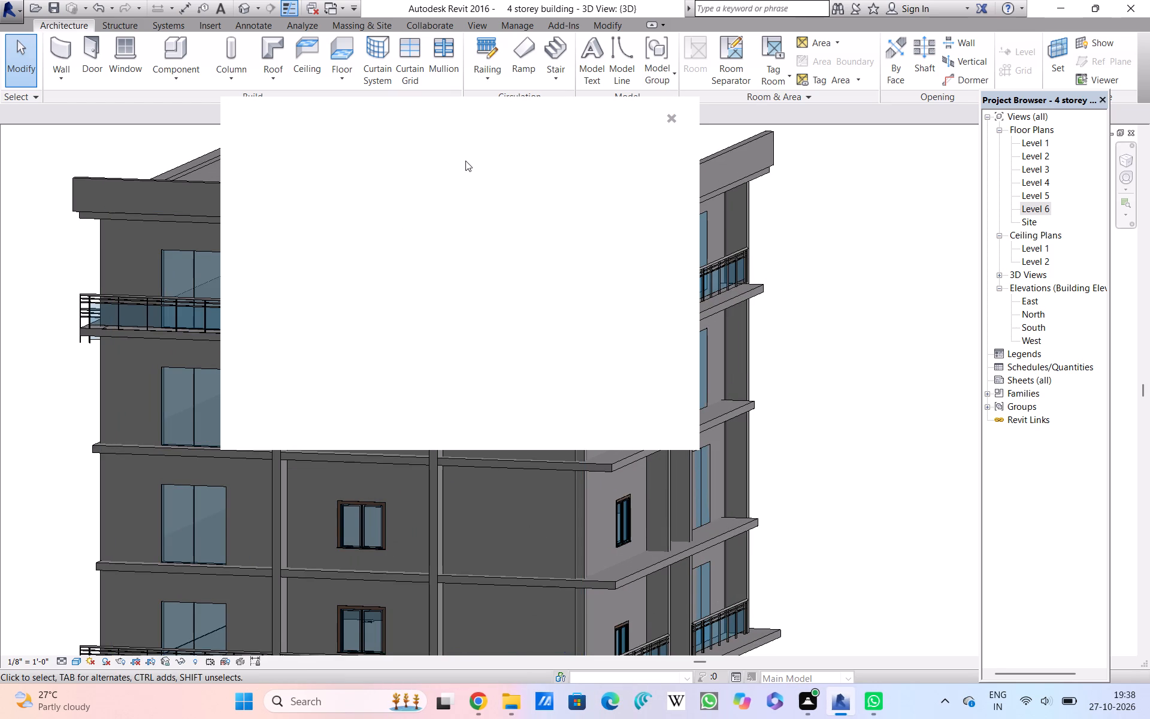
left_click(668, 116)
Examine the side facade's middle storeys near the front corner, checking the projecting walls, casement windows and slab edges.
scroll(647, 545, "down", 3)
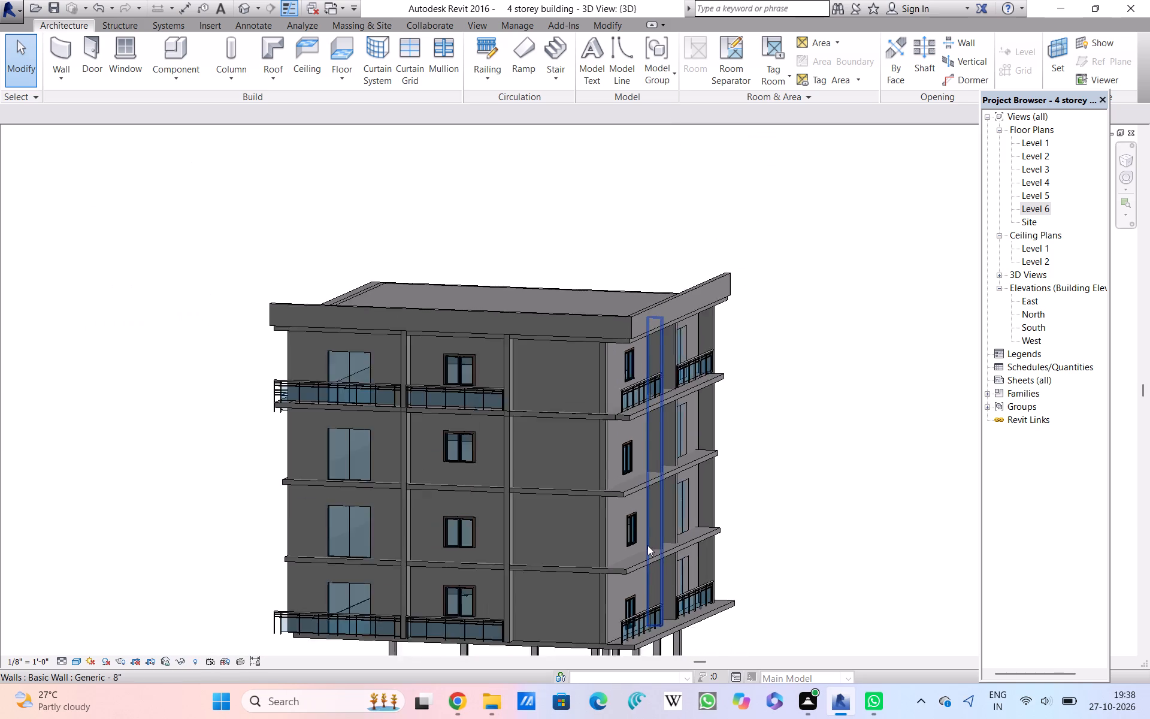
scroll(647, 545, "up", 2)
scroll(647, 545, "down", 2)
scroll(647, 545, "up", 5)
scroll(647, 543, "down", 2)
scroll(647, 543, "up", 2)
scroll(647, 543, "down", 3)
scroll(647, 543, "up", 2)
scroll(647, 543, "down", 2)
scroll(647, 543, "up", 1)
scroll(647, 540, "down", 2)
scroll(647, 537, "up", 2)
scroll(647, 535, "down", 2)
scroll(647, 535, "up", 3)
scroll(644, 532, "down", 1)
scroll(644, 530, "up", 1)
scroll(643, 530, "down", 1)
scroll(643, 530, "up", 3)
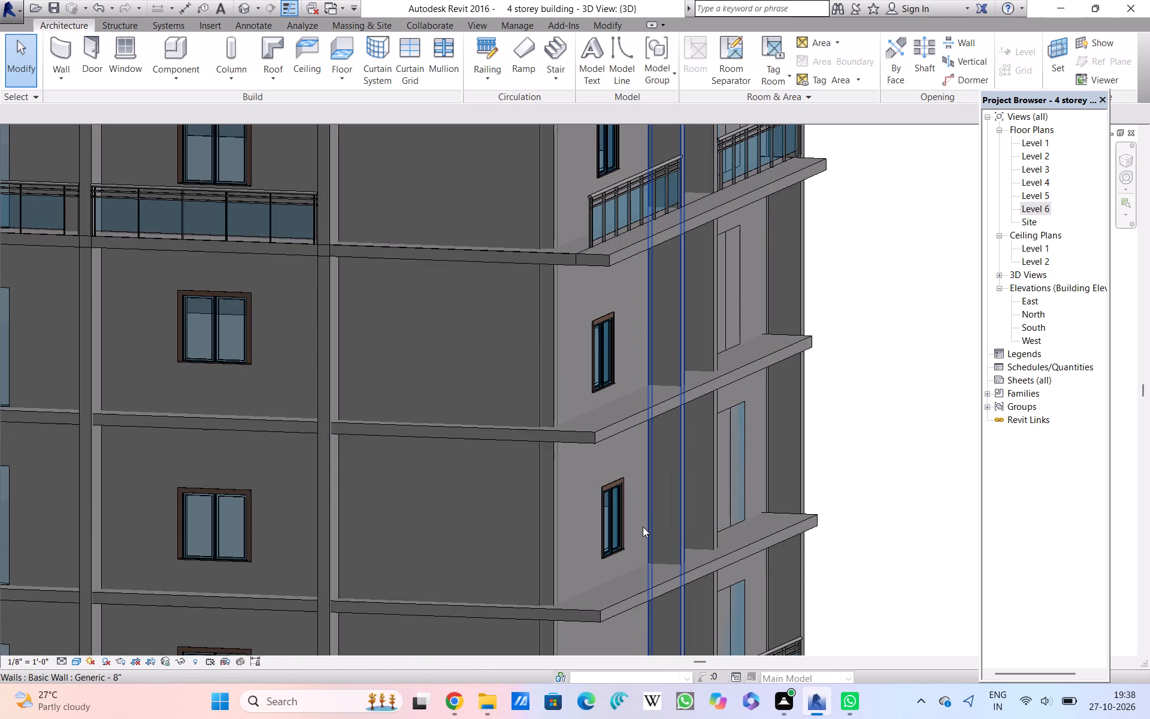
scroll(643, 527, "up", 2)
scroll(643, 527, "down", 12)
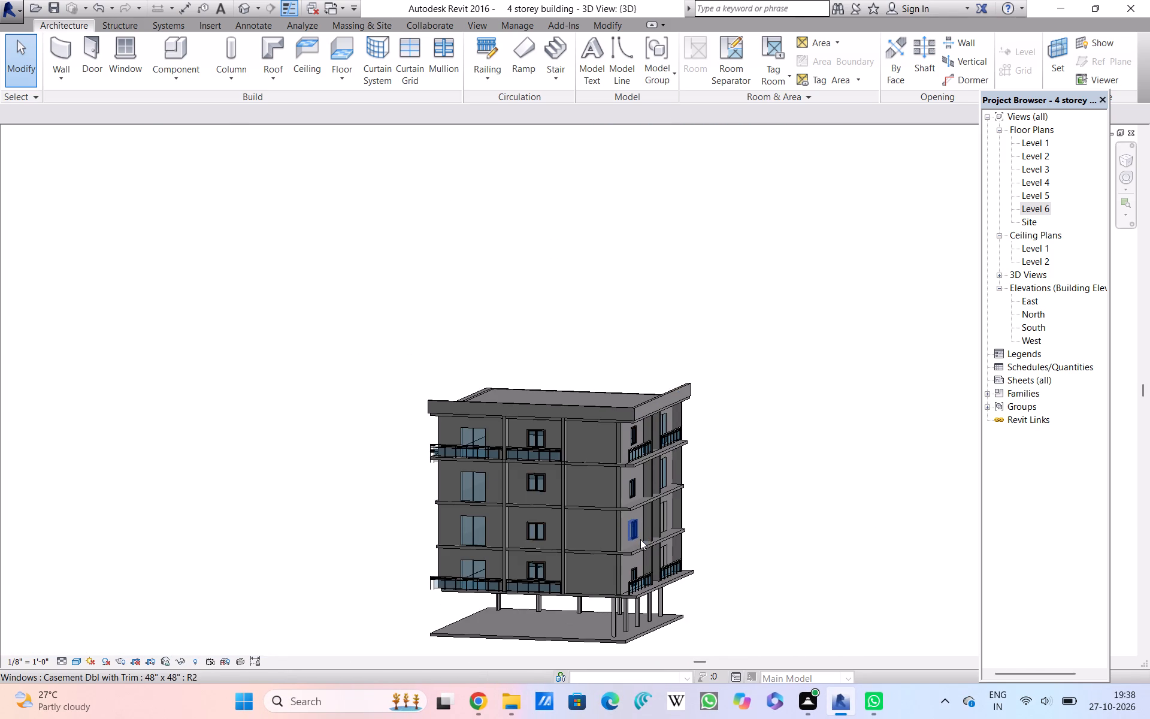
Inspect the second-lowest storey's double flush-panel door on the side facade, along with its balcony slab and the surrounding walls.
scroll(640, 538, "down", 3)
scroll(640, 537, "up", 2)
scroll(640, 537, "down", 2)
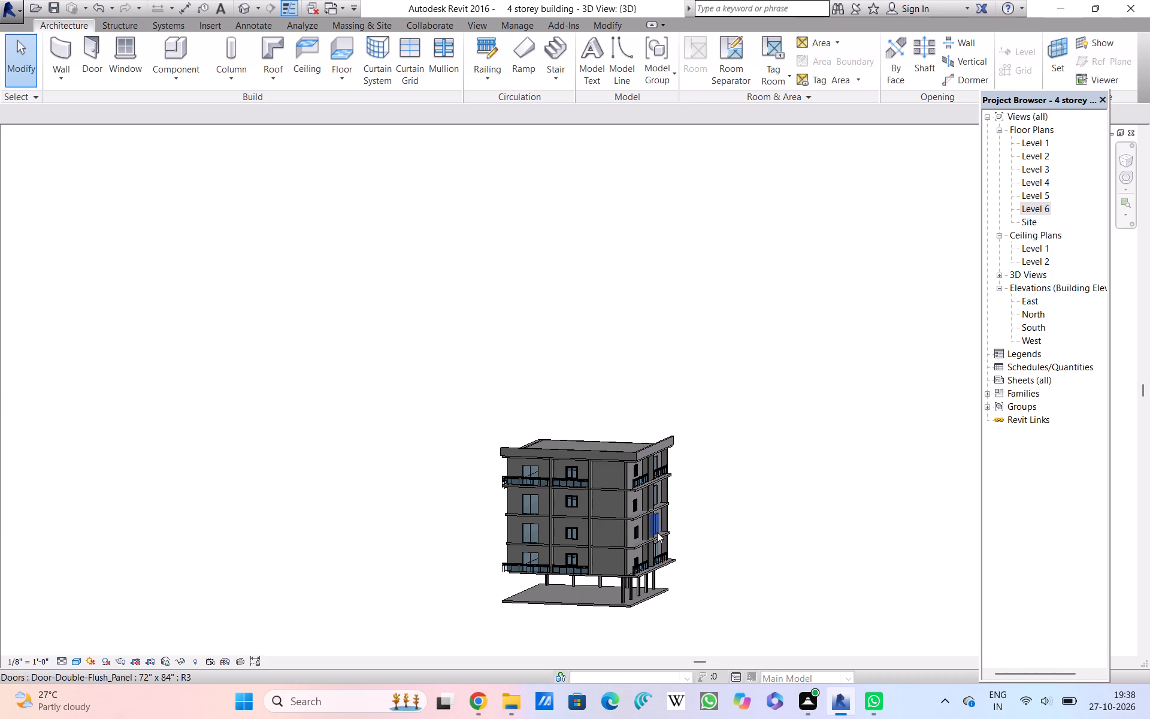
scroll(657, 532, "up", 2)
scroll(657, 532, "down", 2)
scroll(657, 531, "up", 7)
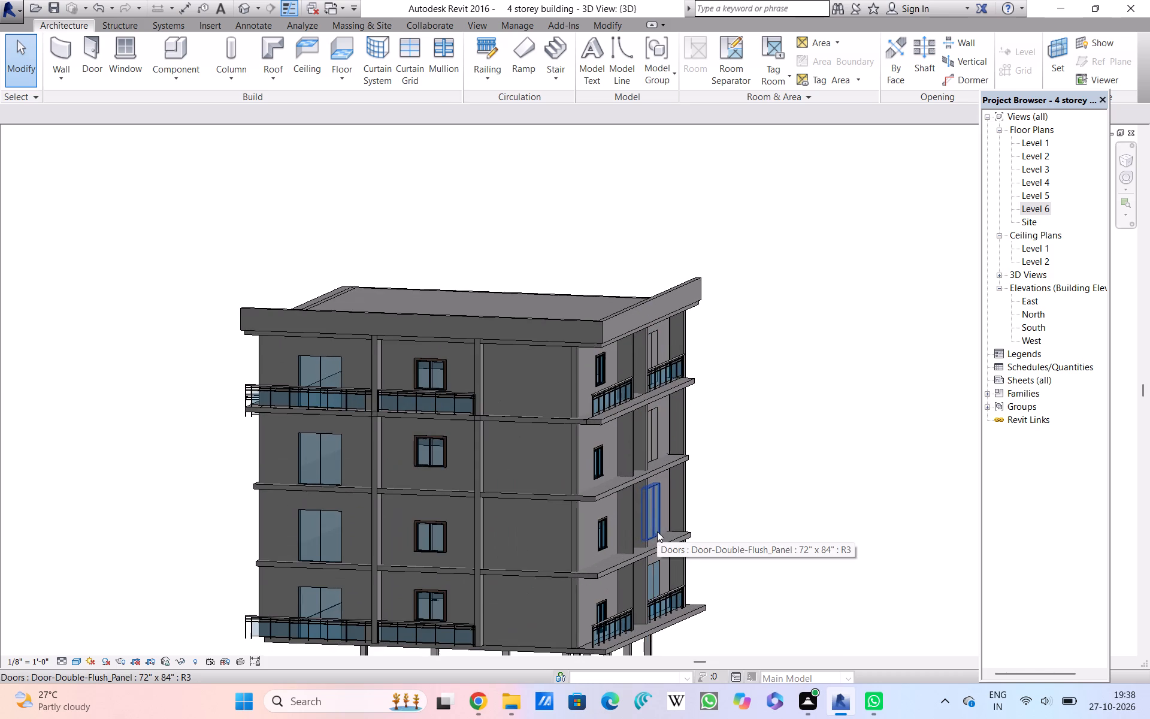
scroll(658, 533, "down", 4)
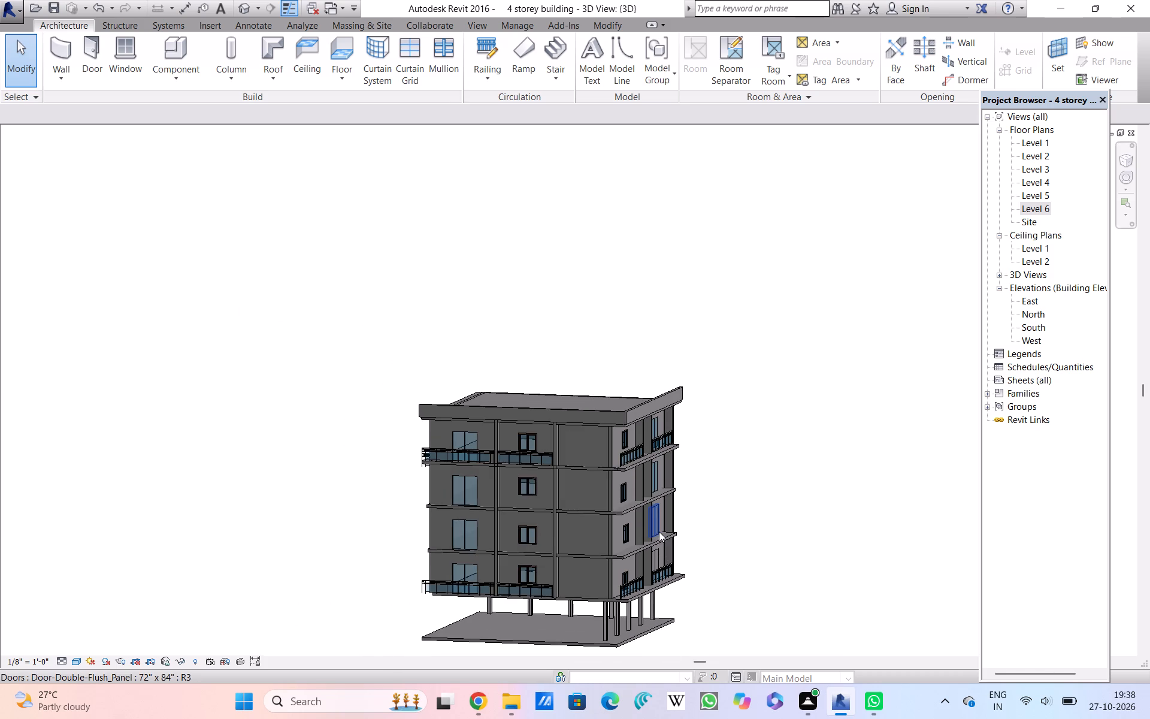
scroll(659, 531, "up", 12)
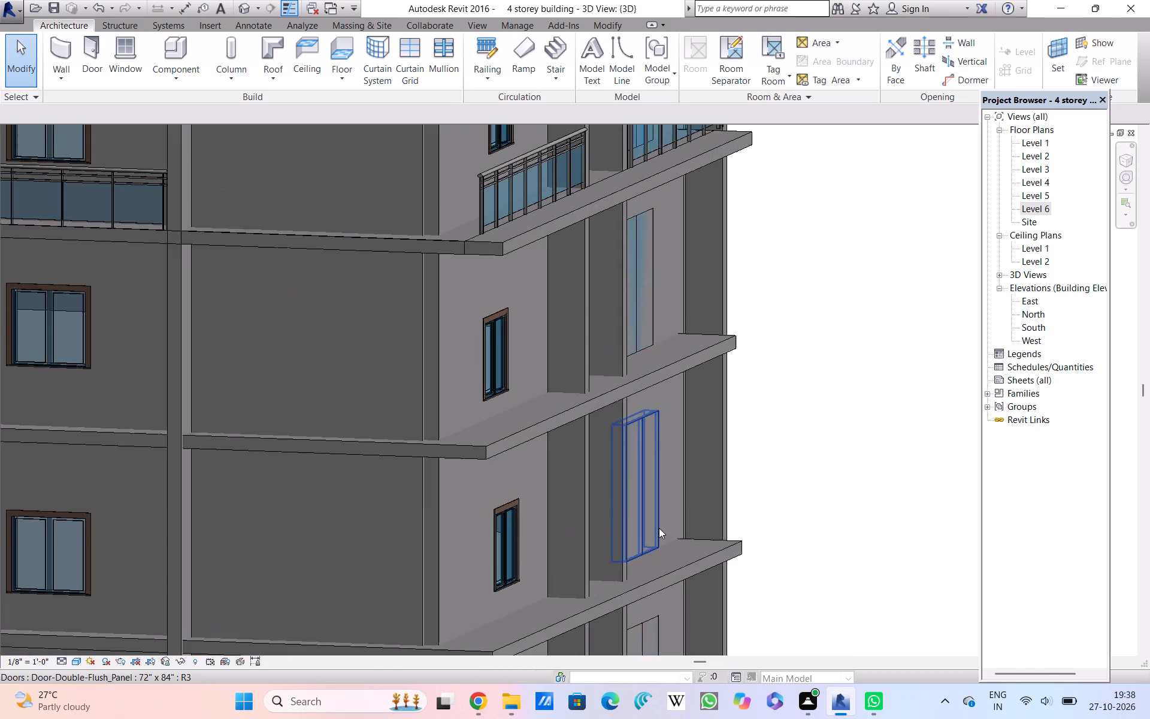
scroll(659, 528, "up", 3)
scroll(659, 528, "down", 6)
scroll(659, 528, "up", 2)
scroll(659, 528, "down", 1)
scroll(659, 529, "up", 1)
scroll(659, 529, "down", 1)
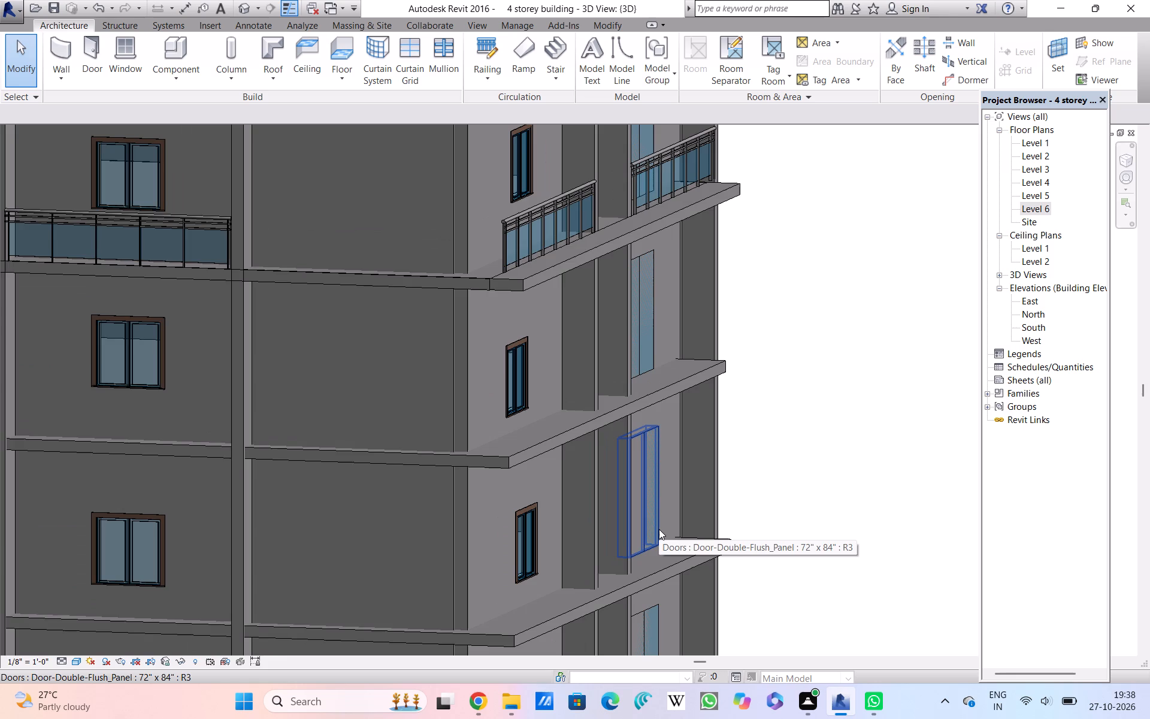
scroll(659, 529, "down", 10)
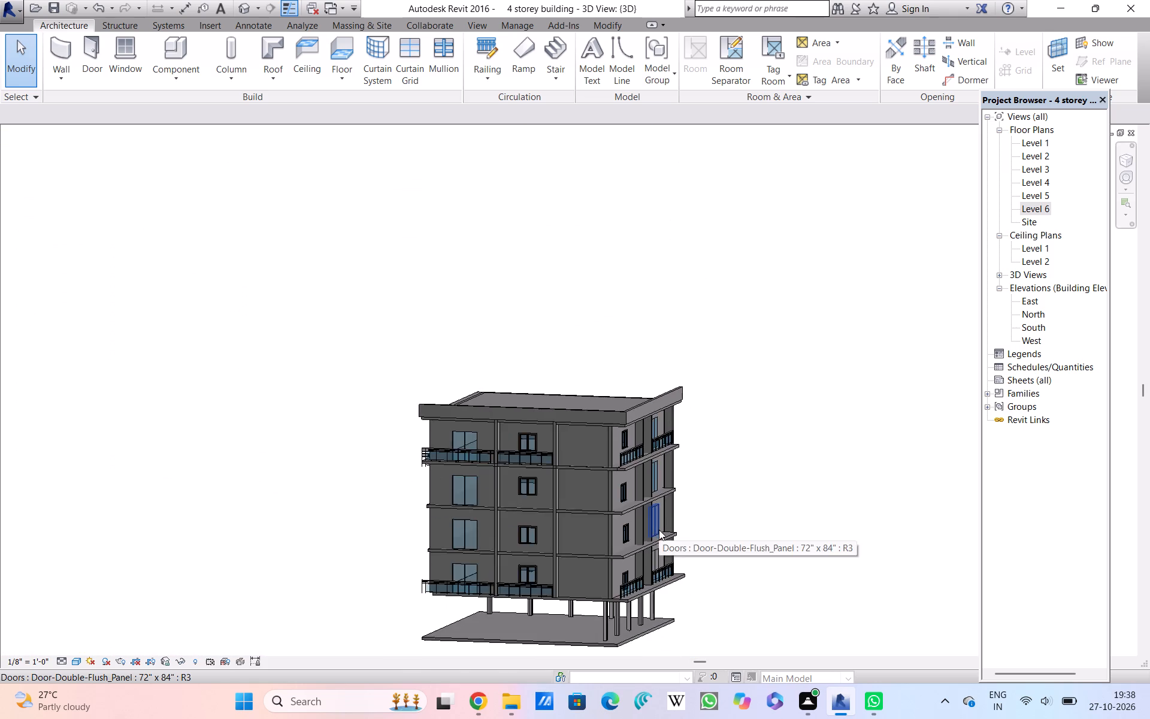
scroll(659, 530, "up", 11)
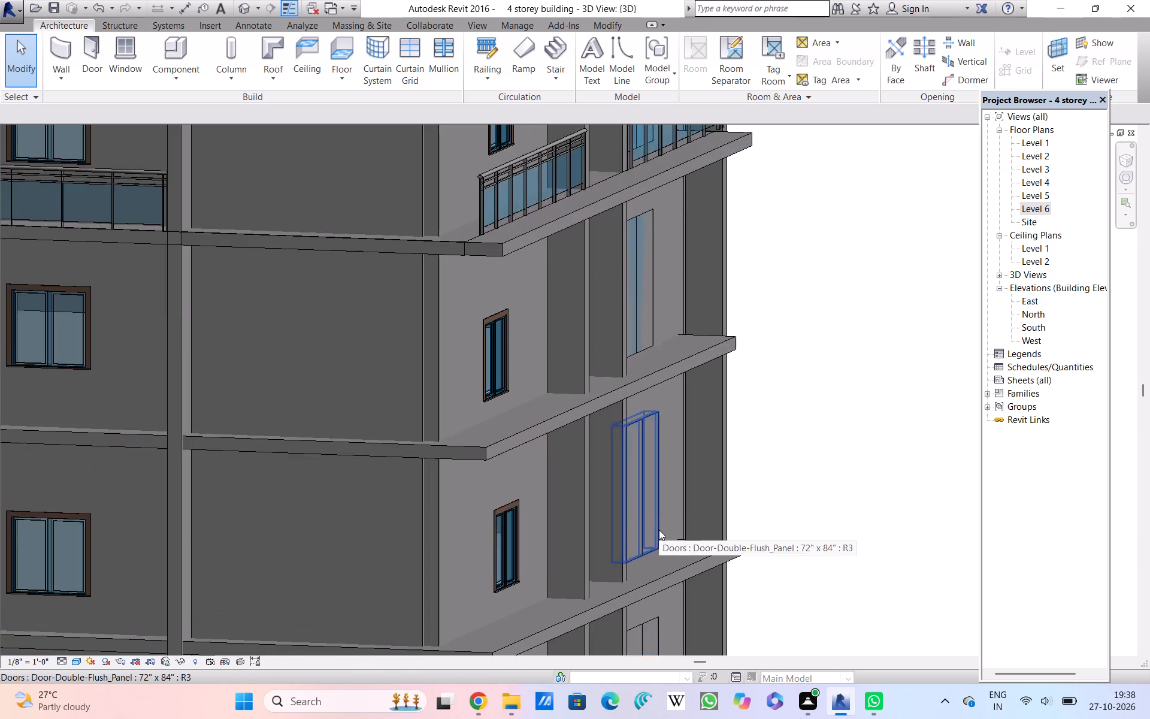
scroll(659, 530, "down", 15)
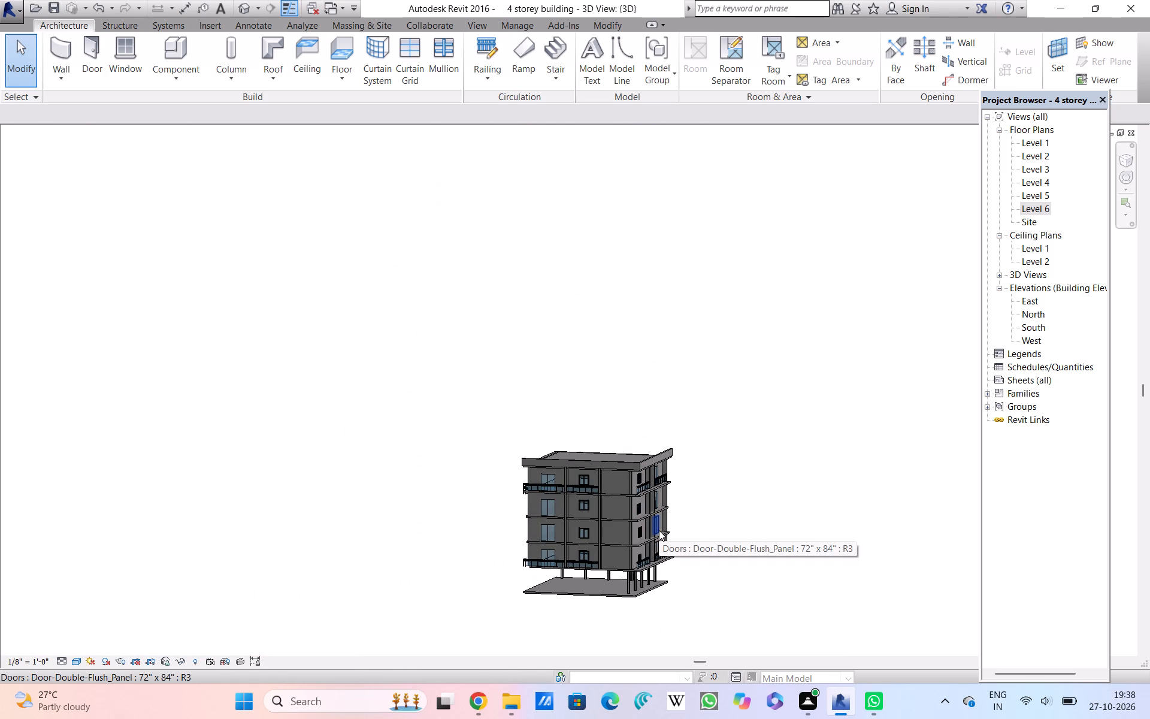
scroll(659, 530, "up", 12)
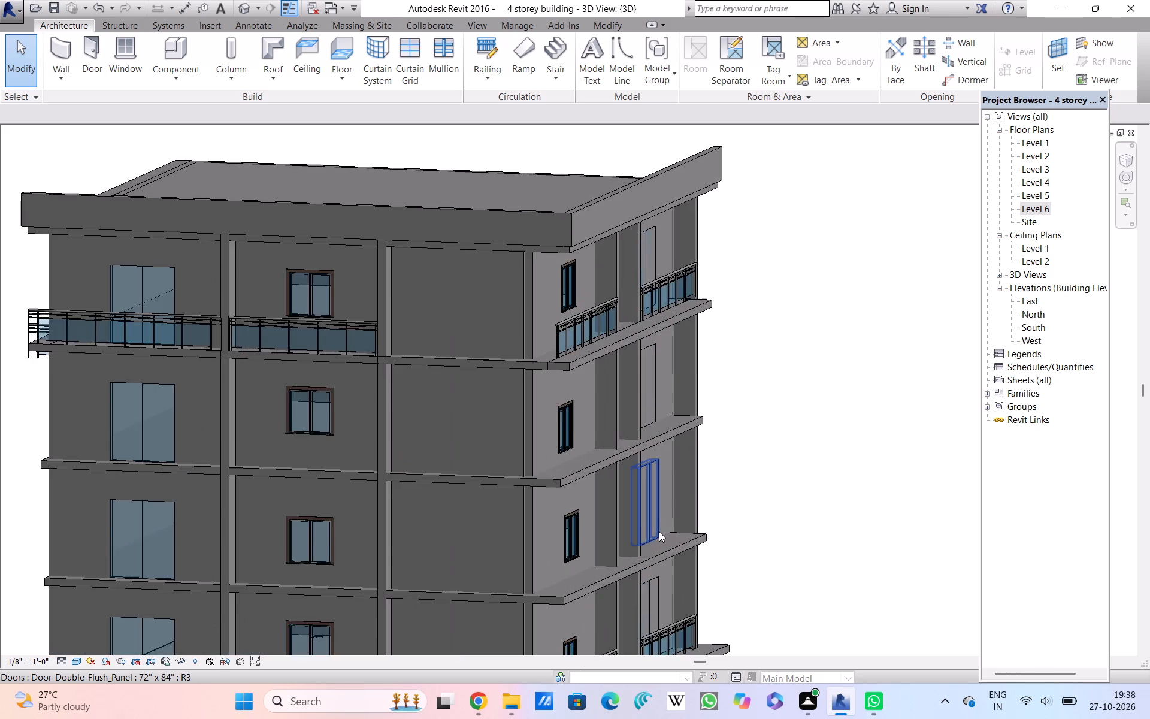
scroll(659, 531, "up", 3)
scroll(659, 531, "down", 13)
scroll(659, 533, "up", 1)
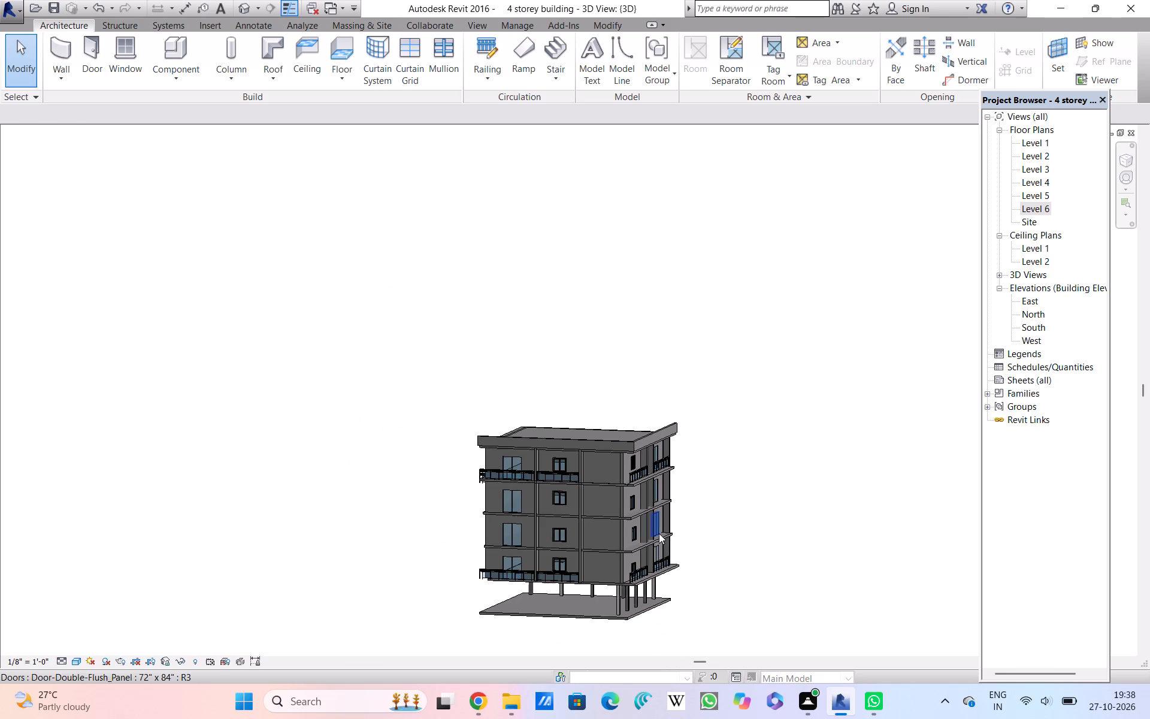
scroll(659, 533, "down", 2)
scroll(659, 533, "up", 9)
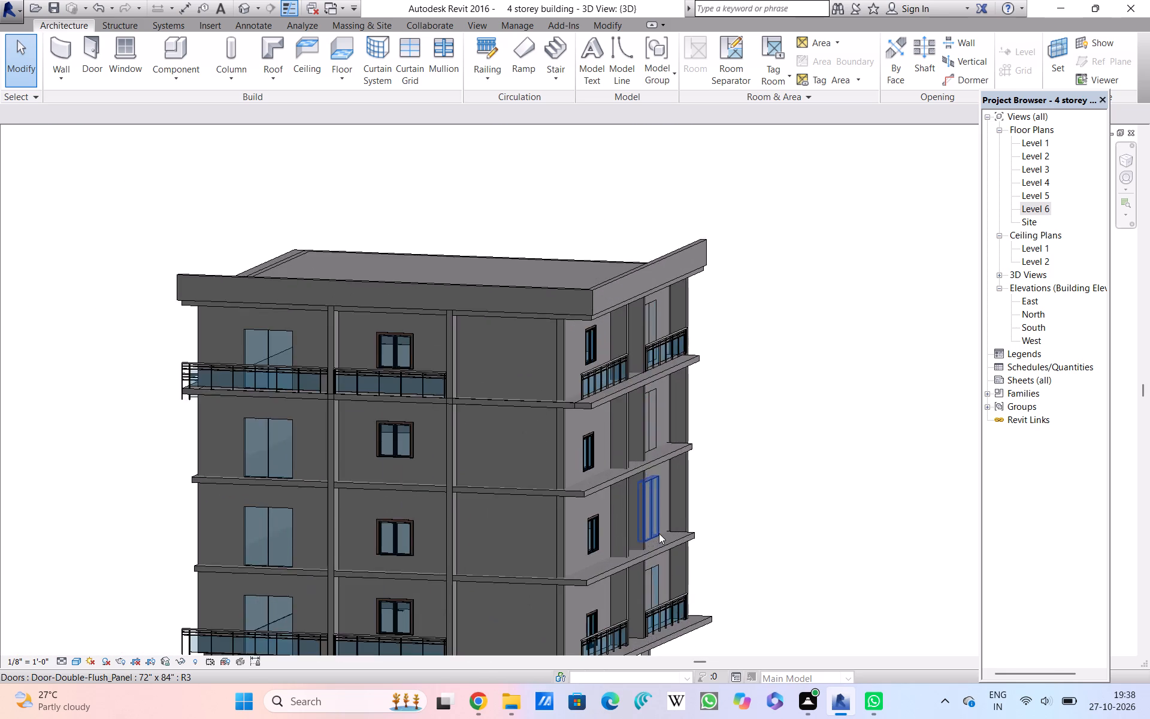
scroll(659, 533, "up", 6)
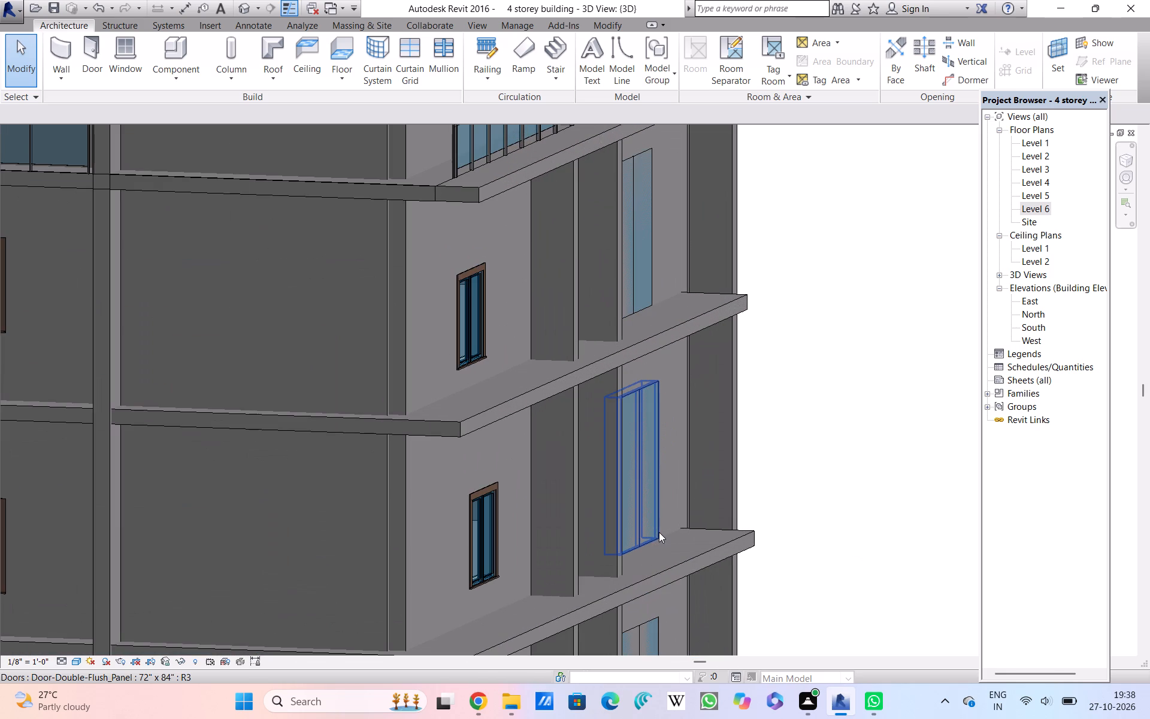
scroll(659, 532, "down", 9)
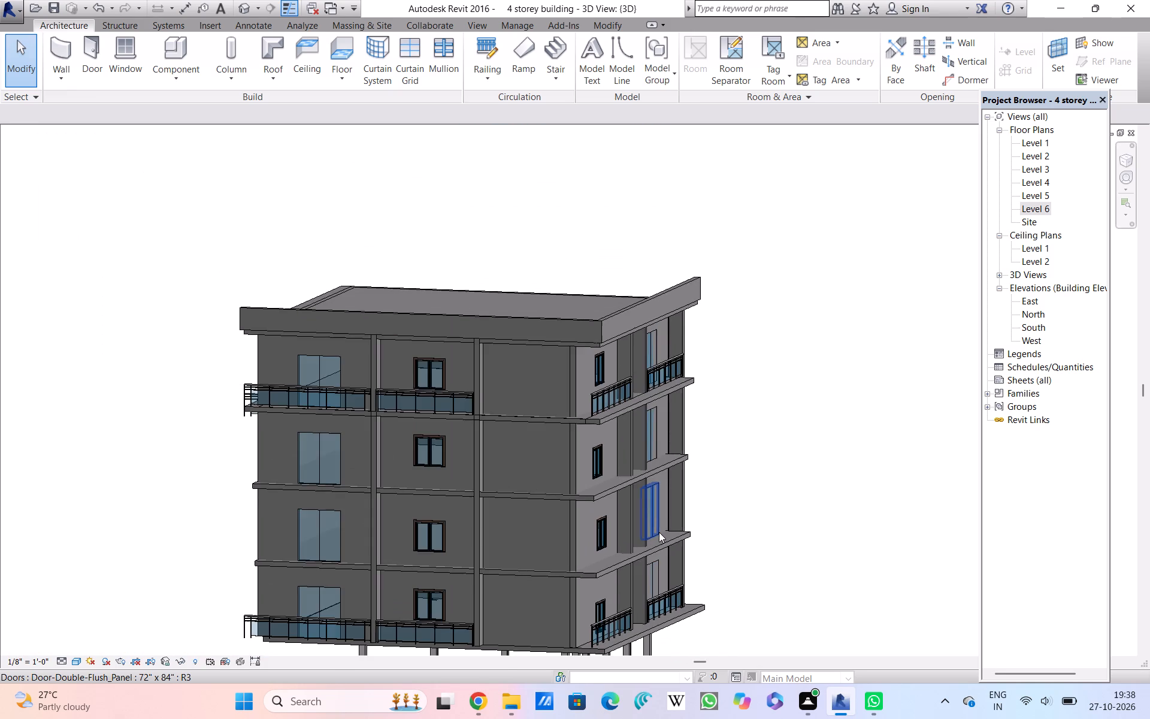
scroll(659, 532, "up", 9)
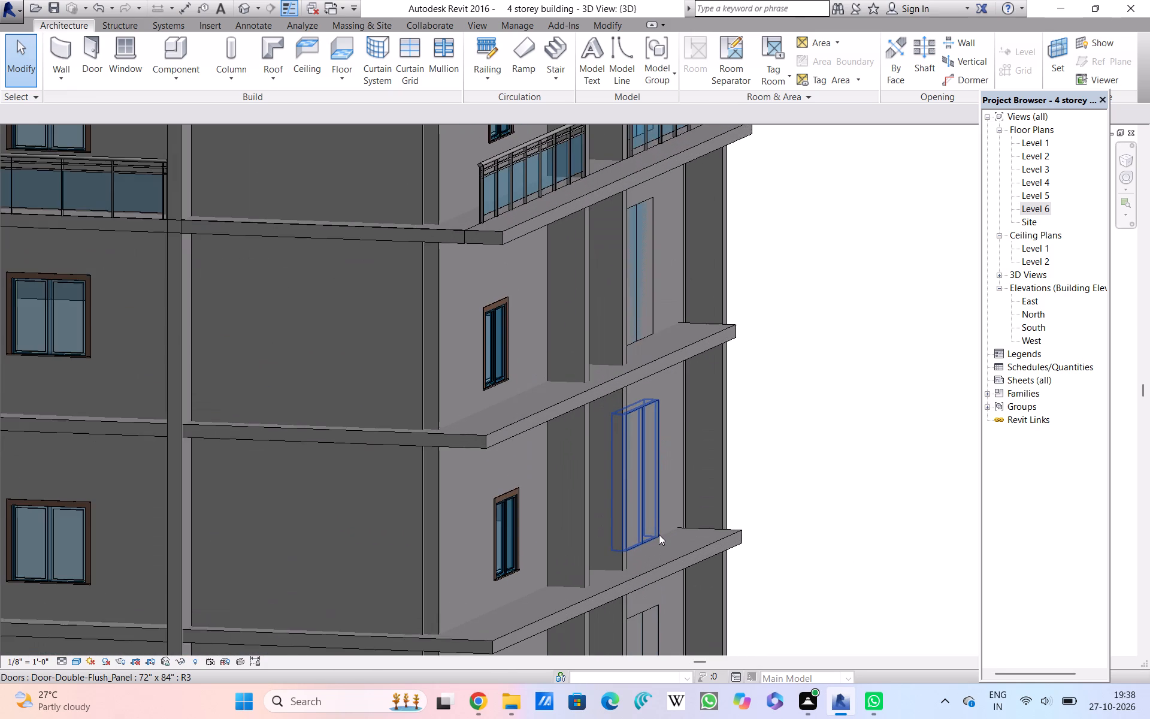
scroll(659, 534, "up", 1)
scroll(659, 534, "down", 4)
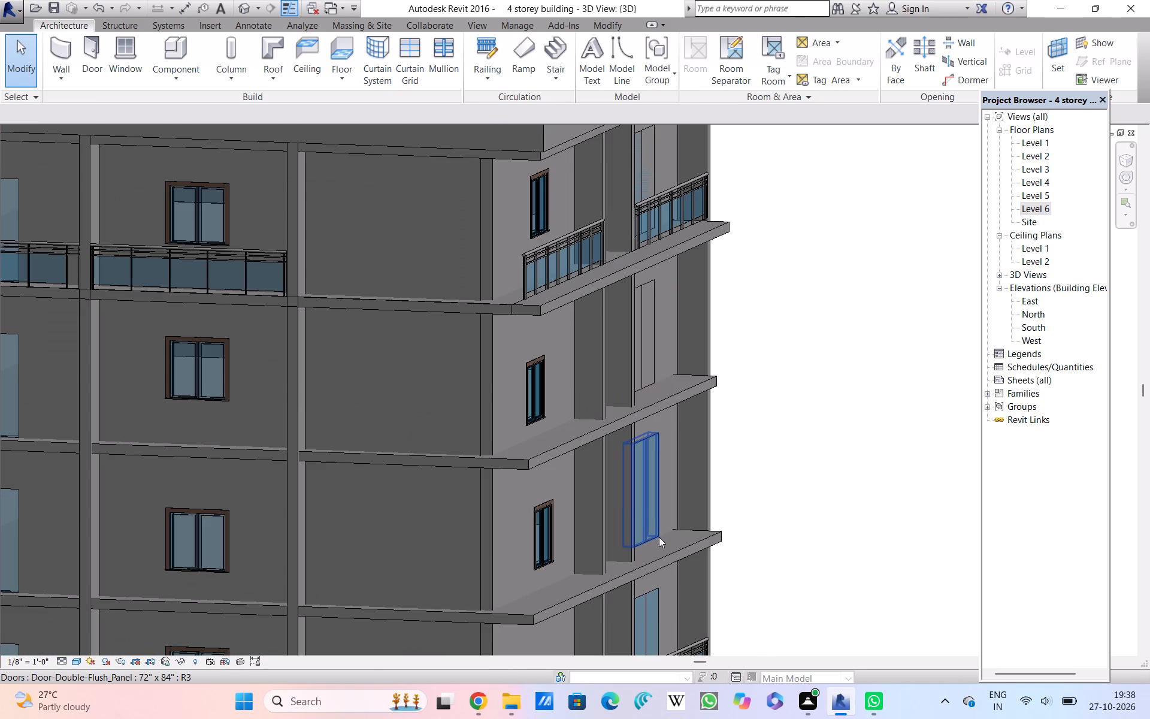
scroll(659, 538, "down", 3)
scroll(659, 539, "up", 7)
scroll(659, 539, "down", 8)
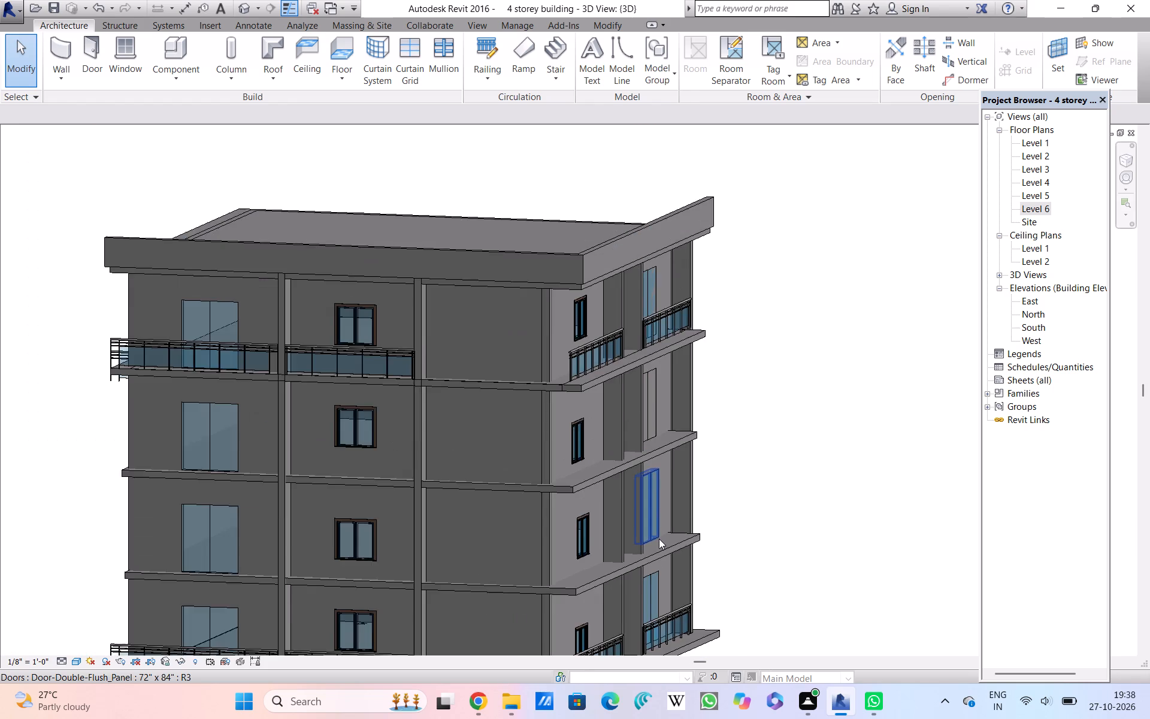
scroll(659, 539, "down", 6)
scroll(659, 539, "up", 4)
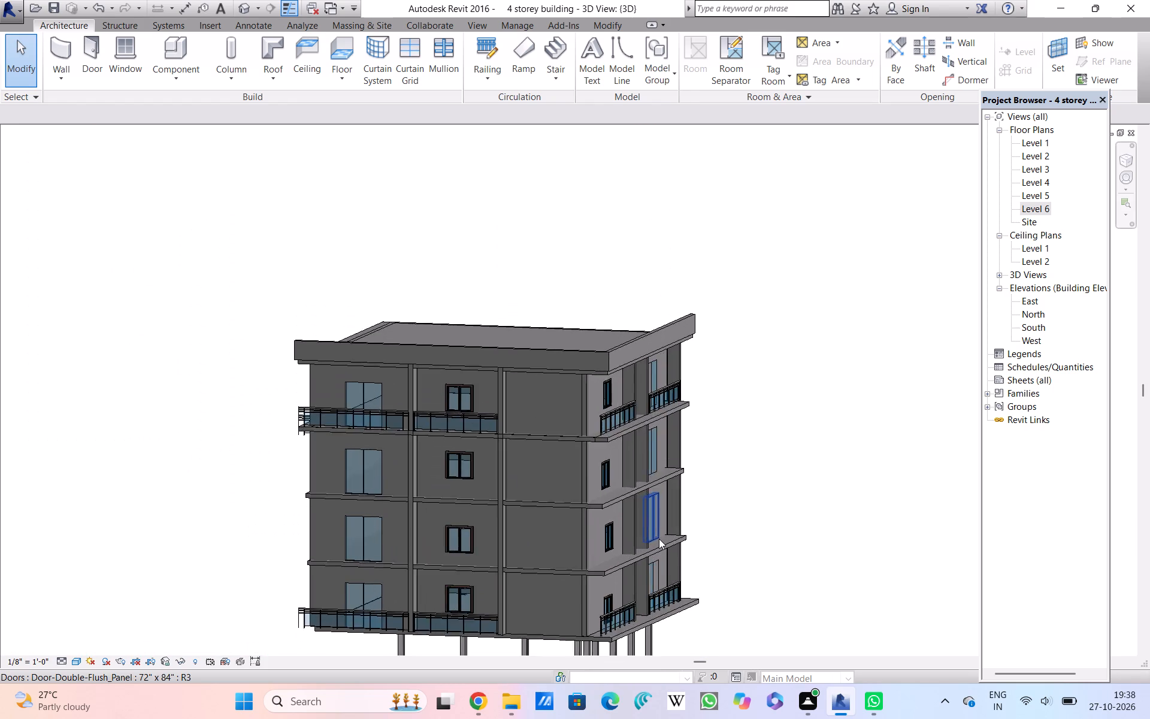
scroll(659, 539, "up", 16)
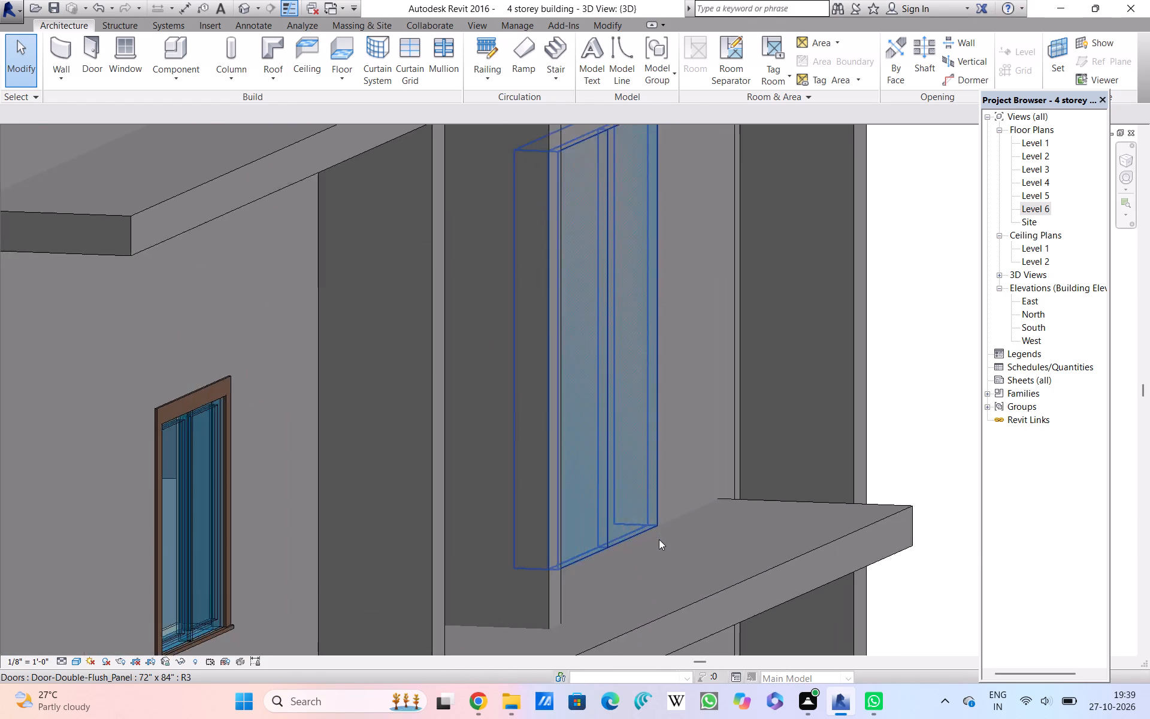
scroll(659, 539, "up", 10)
scroll(659, 540, "down", 7)
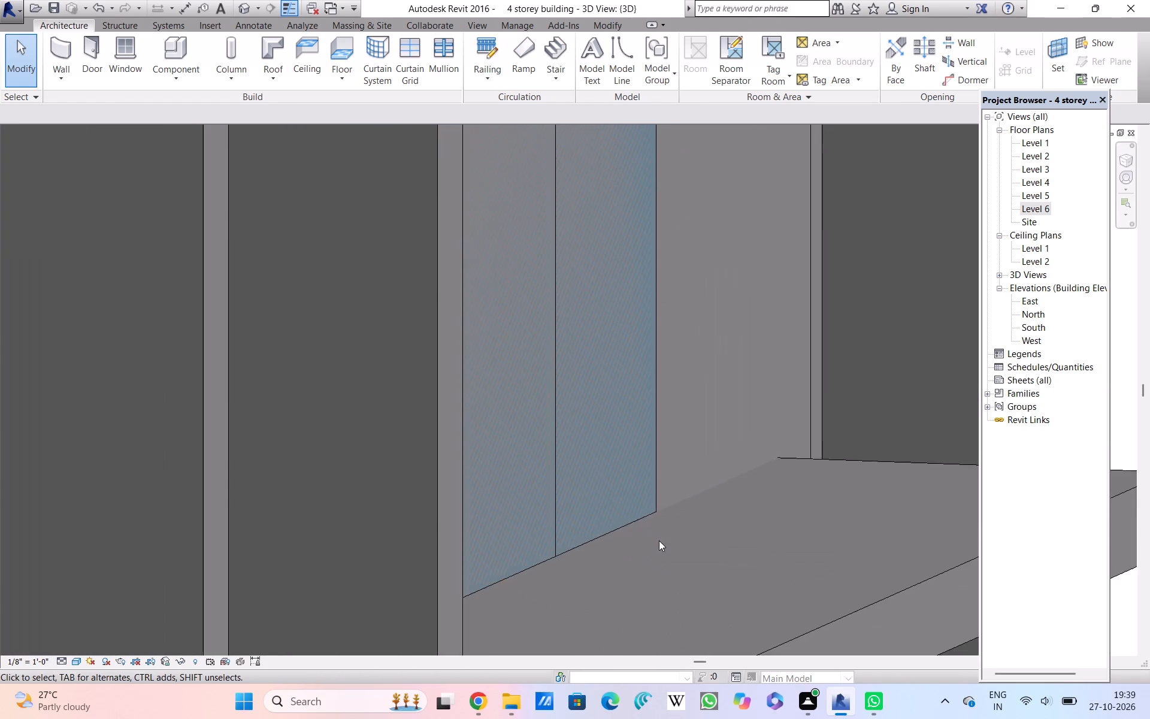
scroll(659, 540, "down", 11)
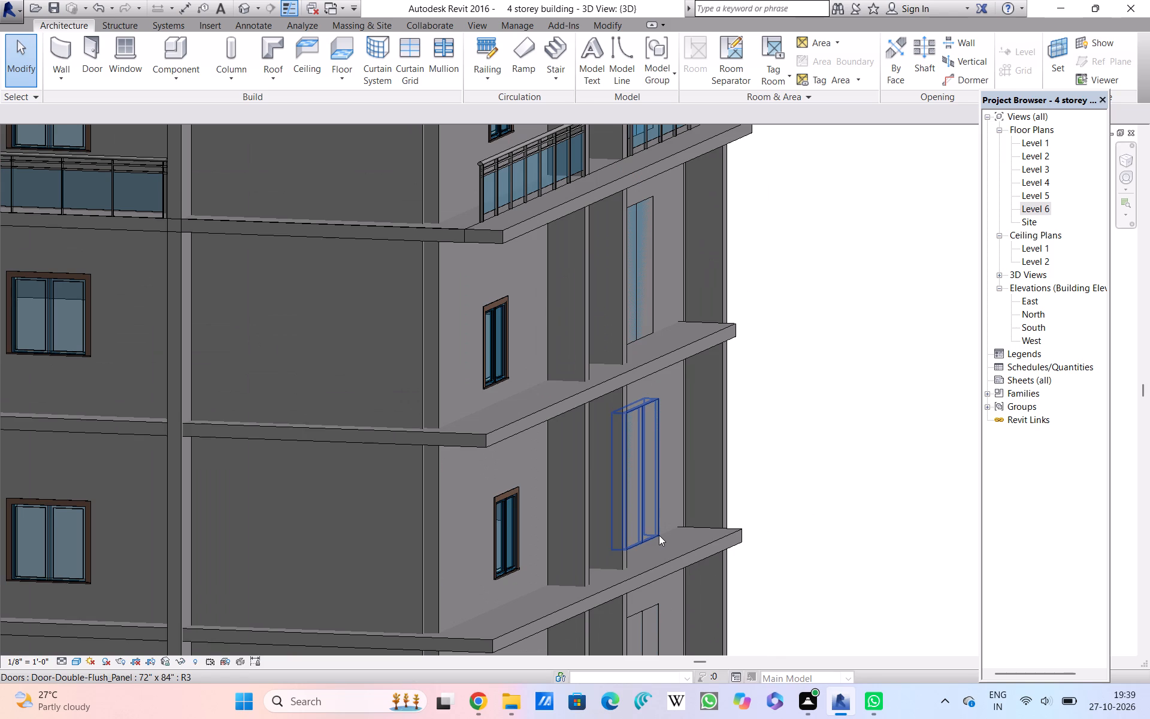
Compare the side facade's double doors, casement windows and projecting slab edges across the storeys near the front corner.
scroll(659, 534, "up", 5)
scroll(659, 534, "down", 7)
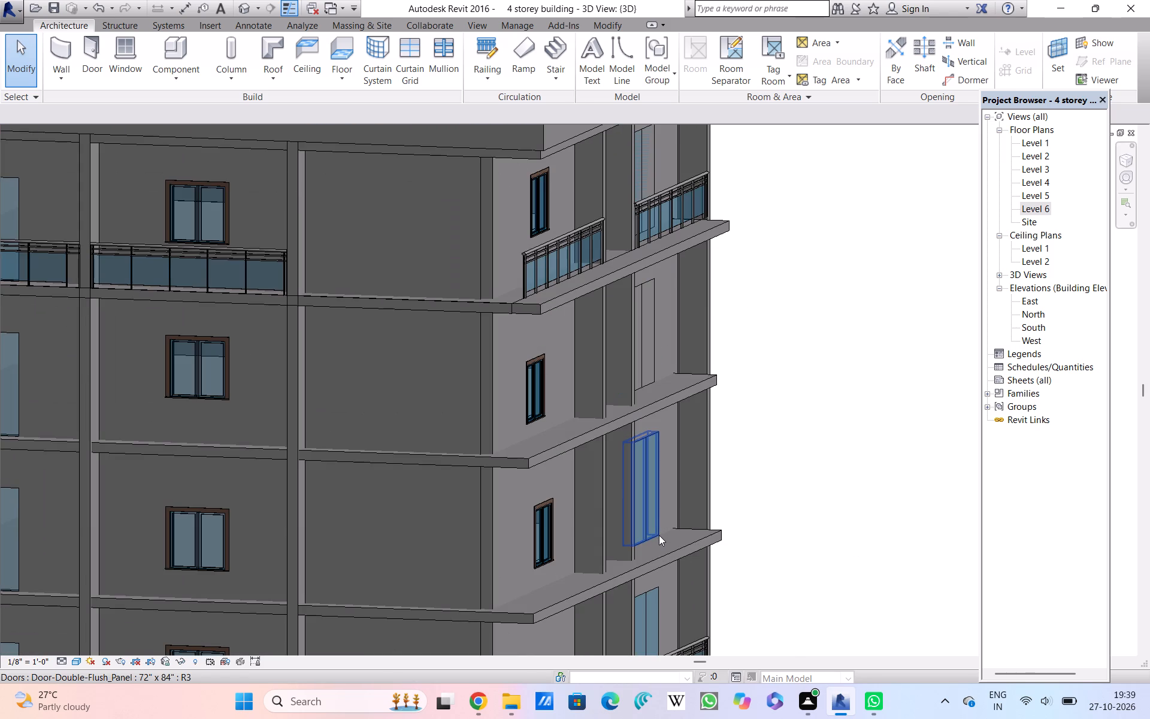
scroll(658, 537, "down", 1)
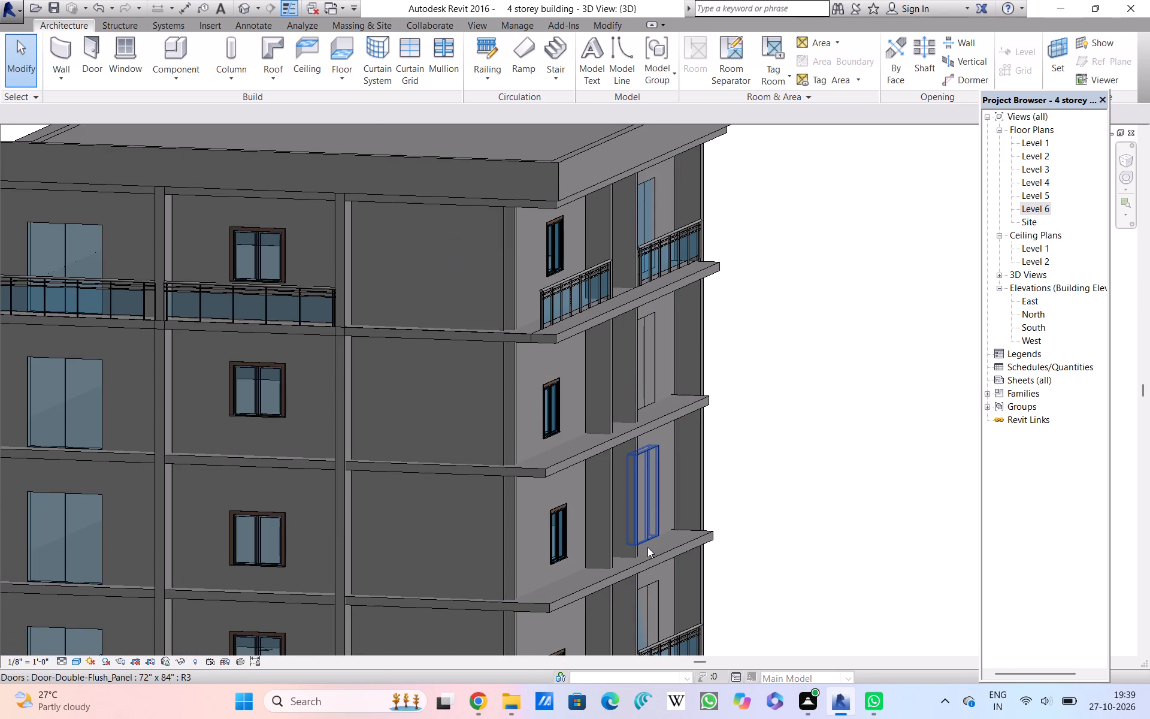
scroll(647, 547, "down", 5)
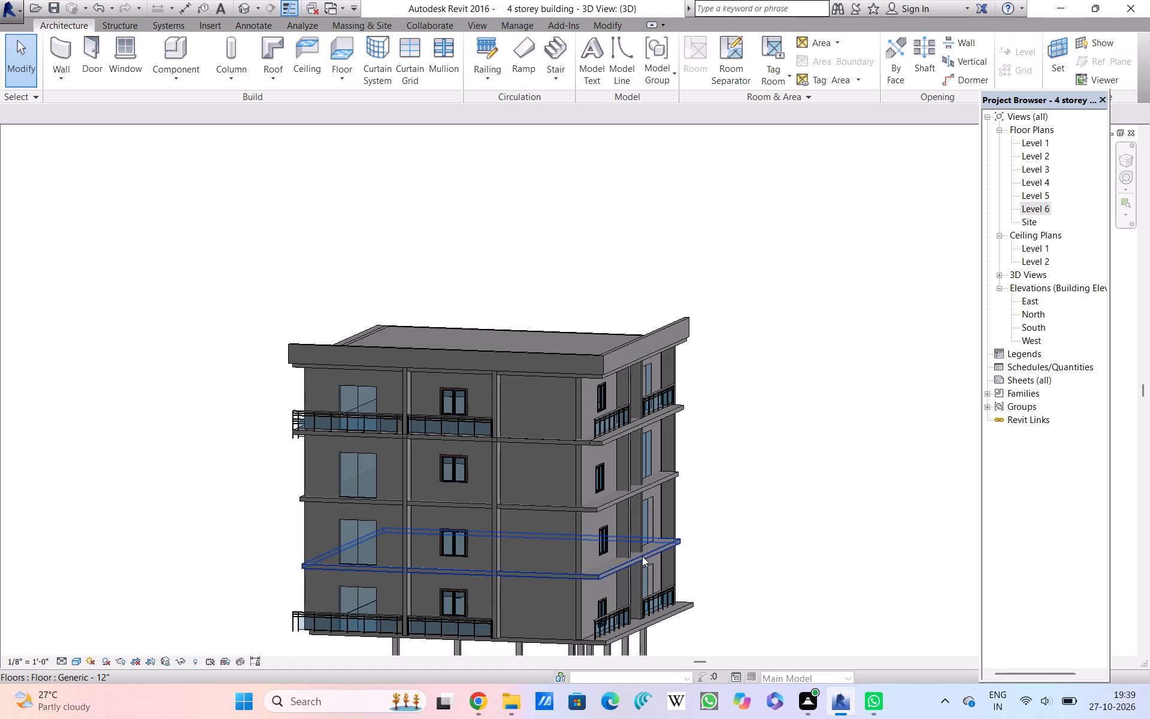
scroll(642, 555, "up", 1)
scroll(642, 555, "down", 2)
scroll(642, 555, "up", 2)
scroll(642, 554, "down", 3)
scroll(642, 555, "up", 6)
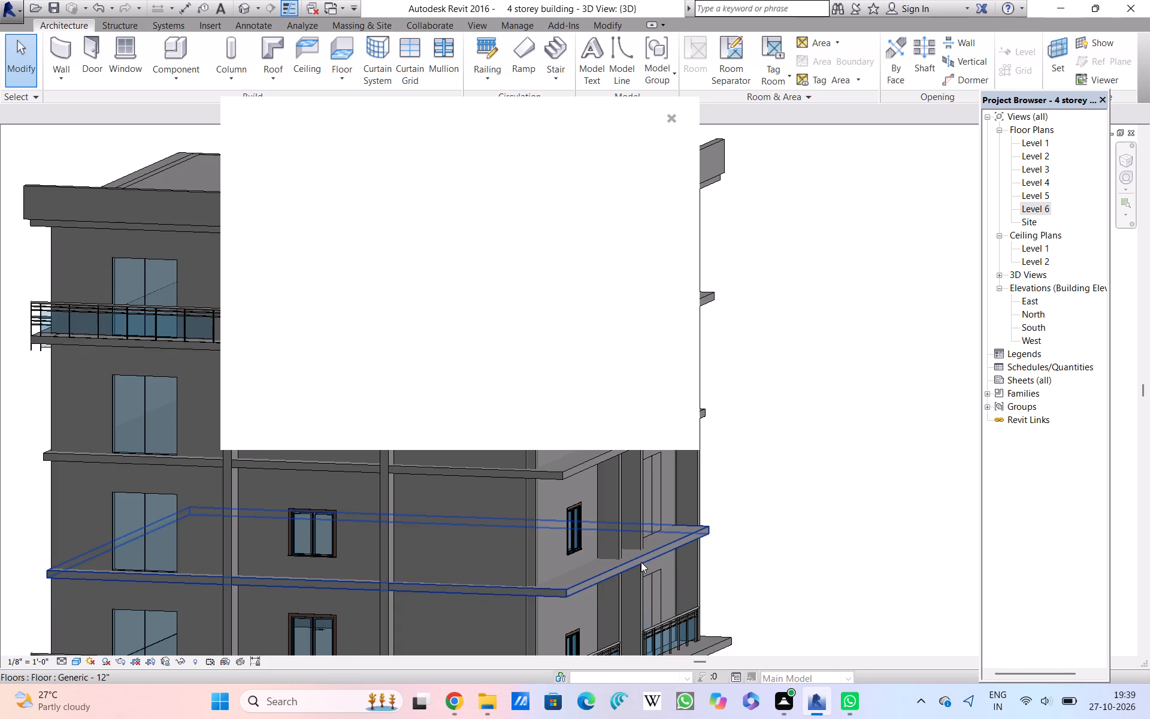
scroll(637, 565, "up", 2)
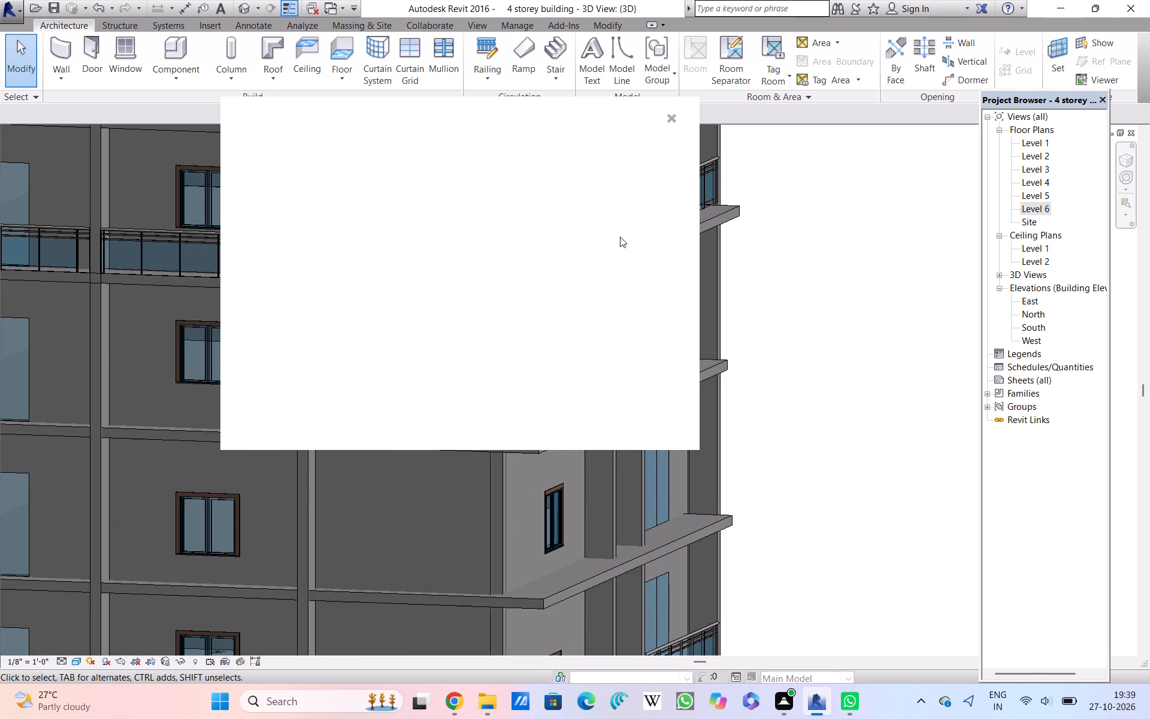
Dismiss the blank pop-up window covering the upper storeys in the 3D view.
double_click(673, 111)
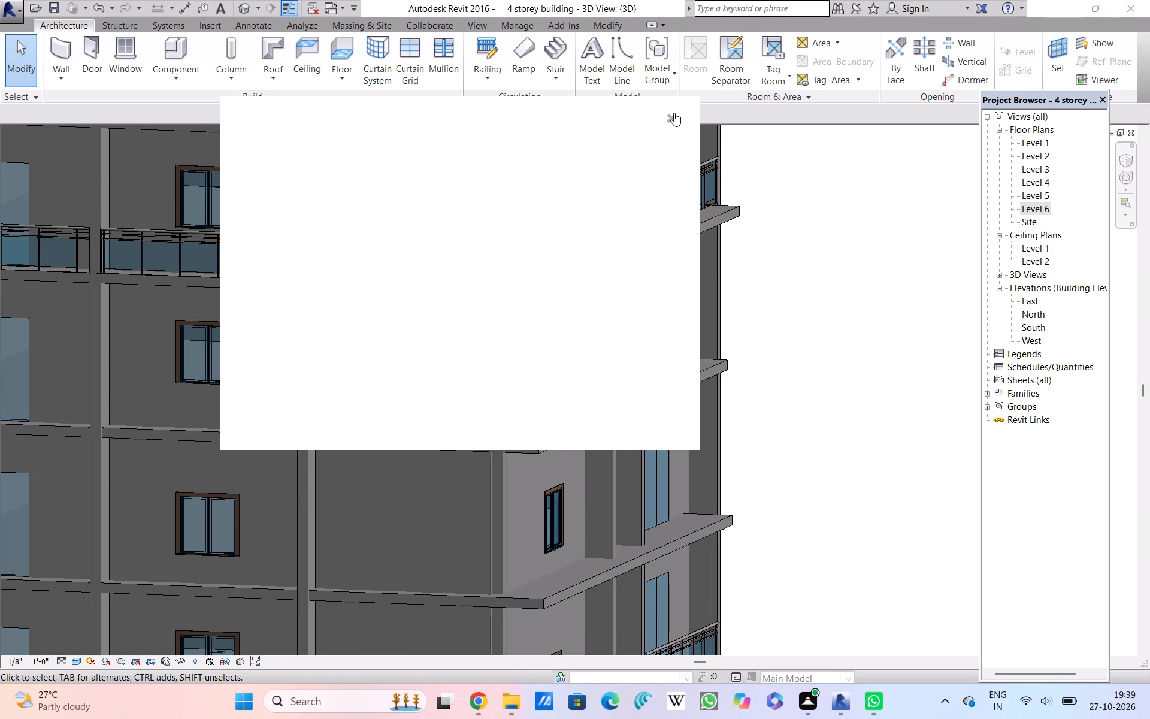
Review the intermediate floor slab edges around the front corner and the building's overall massing from roof to base slab.
scroll(674, 113, "down", 4)
scroll(587, 400, "down", 1)
scroll(583, 411, "up", 2)
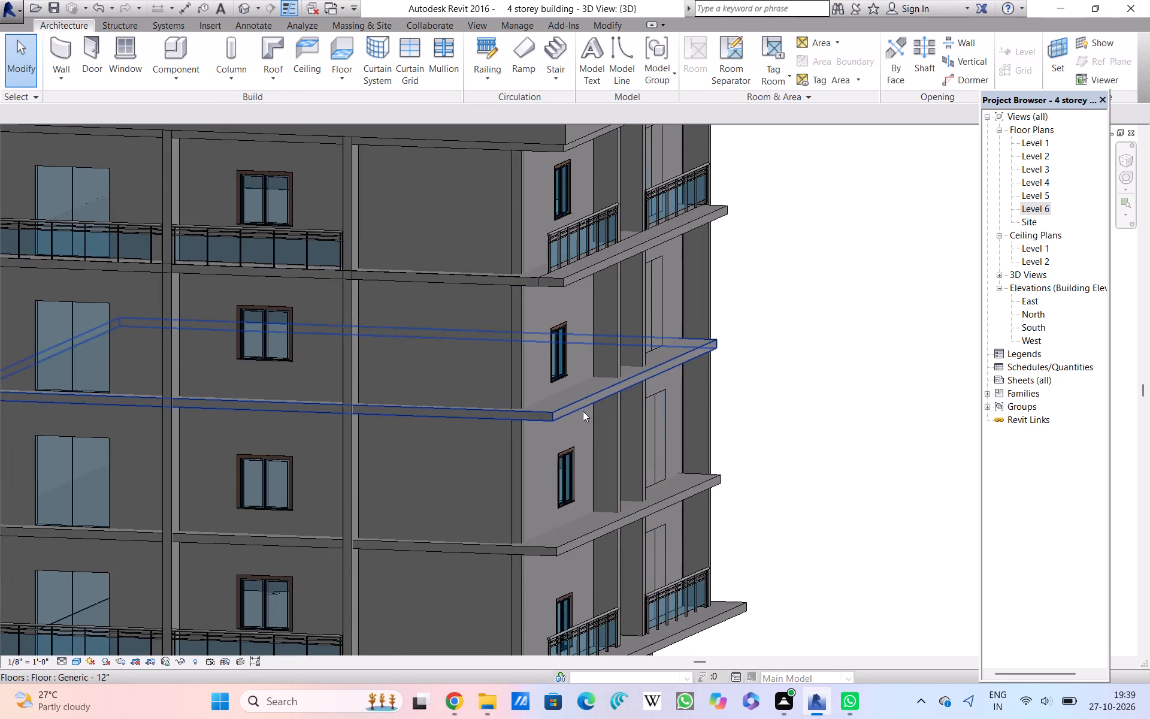
scroll(583, 411, "down", 18)
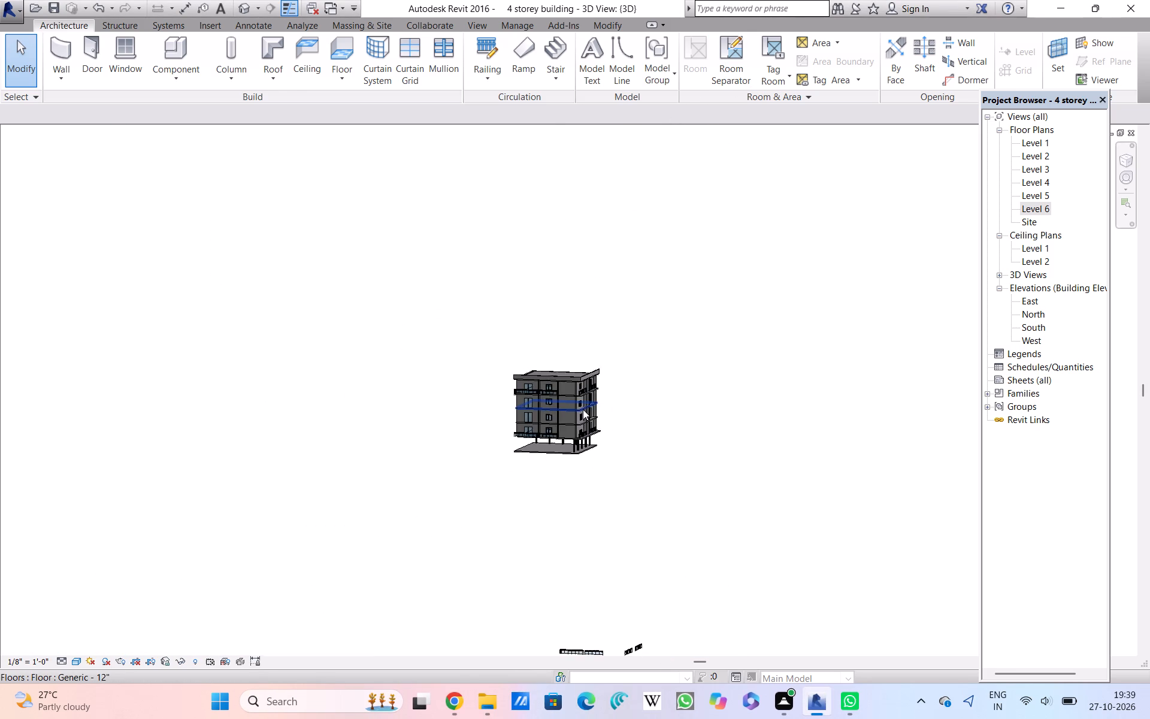
scroll(583, 409, "up", 4)
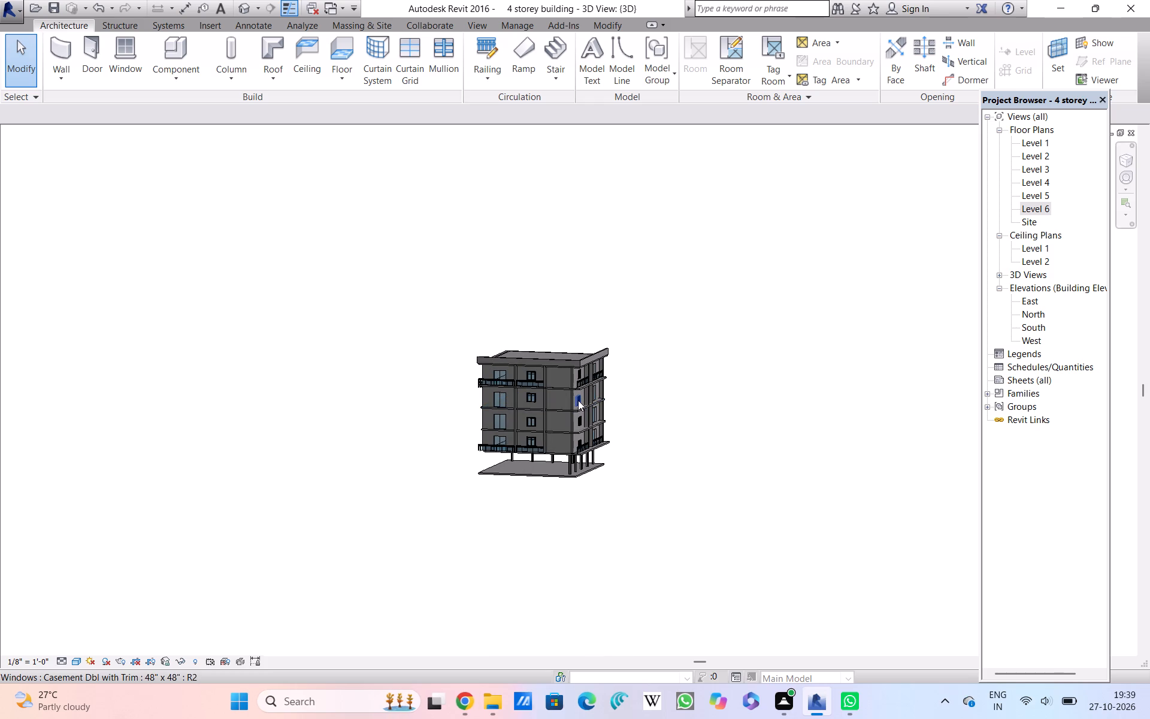
scroll(578, 400, "up", 2)
scroll(578, 395, "down", 2)
scroll(578, 395, "up", 2)
scroll(578, 395, "down", 2)
scroll(578, 395, "up", 1)
scroll(578, 398, "down", 2)
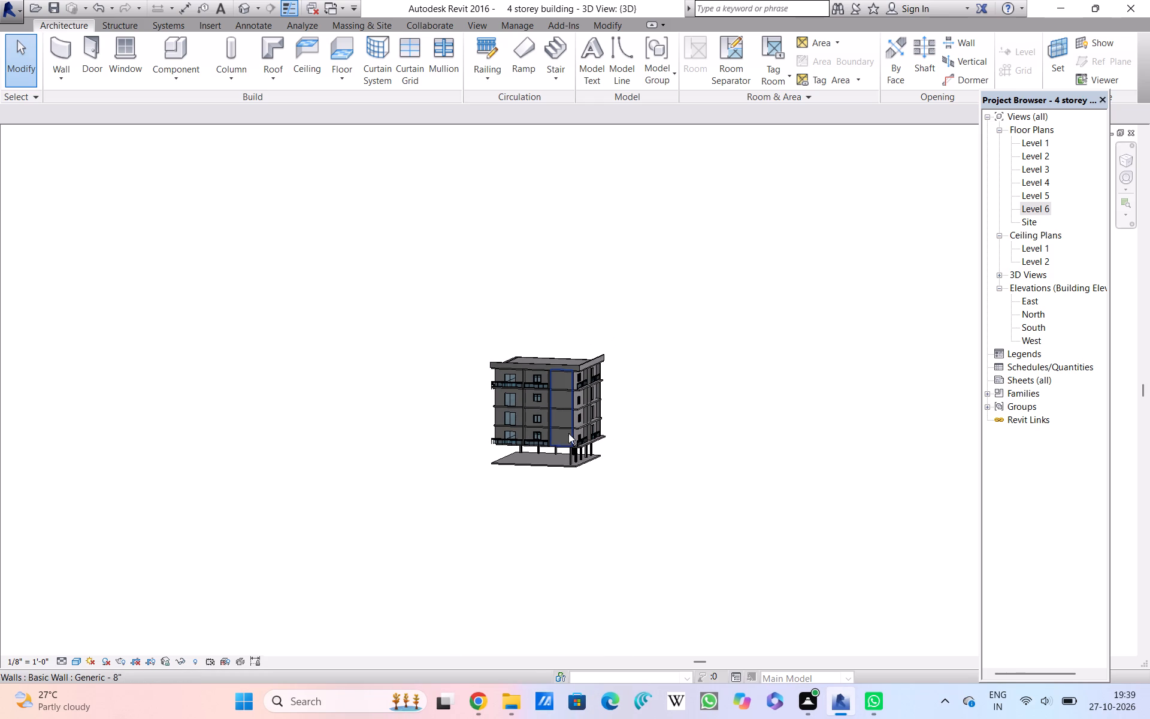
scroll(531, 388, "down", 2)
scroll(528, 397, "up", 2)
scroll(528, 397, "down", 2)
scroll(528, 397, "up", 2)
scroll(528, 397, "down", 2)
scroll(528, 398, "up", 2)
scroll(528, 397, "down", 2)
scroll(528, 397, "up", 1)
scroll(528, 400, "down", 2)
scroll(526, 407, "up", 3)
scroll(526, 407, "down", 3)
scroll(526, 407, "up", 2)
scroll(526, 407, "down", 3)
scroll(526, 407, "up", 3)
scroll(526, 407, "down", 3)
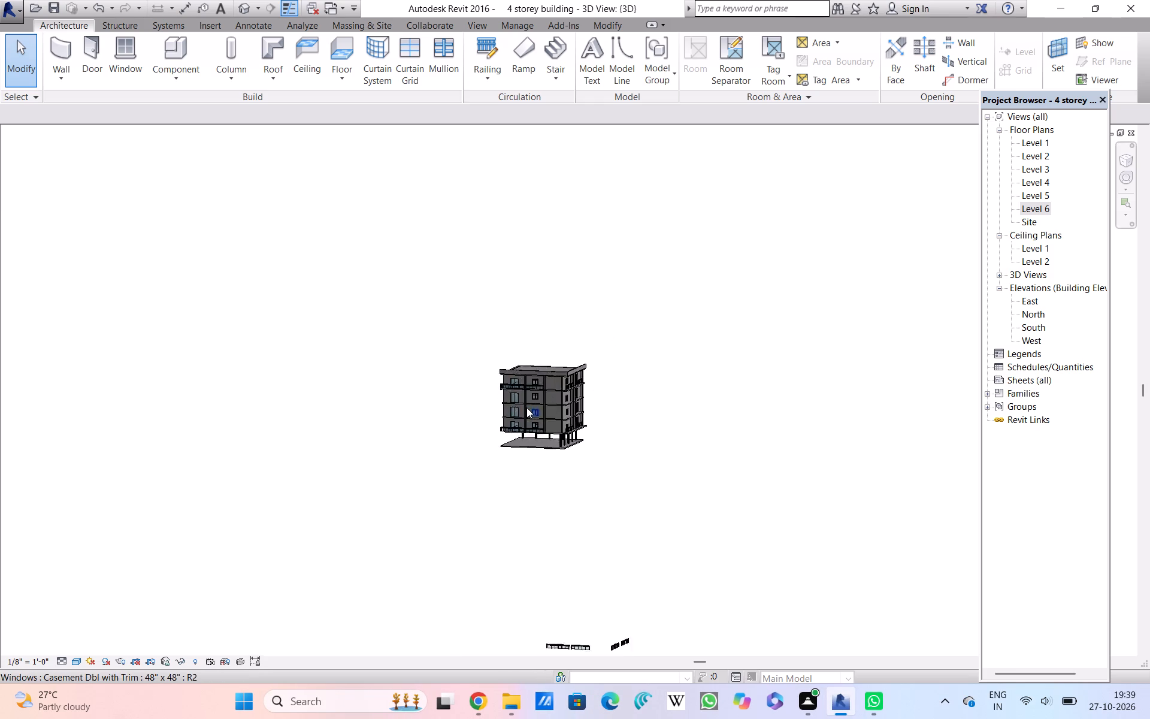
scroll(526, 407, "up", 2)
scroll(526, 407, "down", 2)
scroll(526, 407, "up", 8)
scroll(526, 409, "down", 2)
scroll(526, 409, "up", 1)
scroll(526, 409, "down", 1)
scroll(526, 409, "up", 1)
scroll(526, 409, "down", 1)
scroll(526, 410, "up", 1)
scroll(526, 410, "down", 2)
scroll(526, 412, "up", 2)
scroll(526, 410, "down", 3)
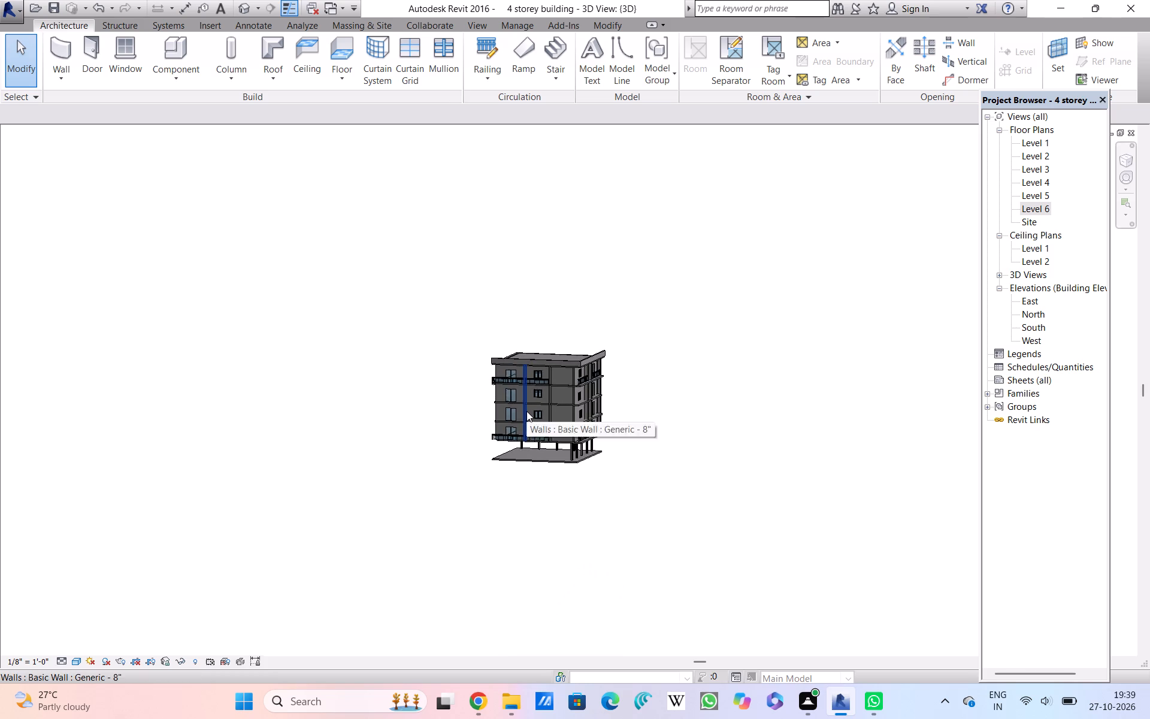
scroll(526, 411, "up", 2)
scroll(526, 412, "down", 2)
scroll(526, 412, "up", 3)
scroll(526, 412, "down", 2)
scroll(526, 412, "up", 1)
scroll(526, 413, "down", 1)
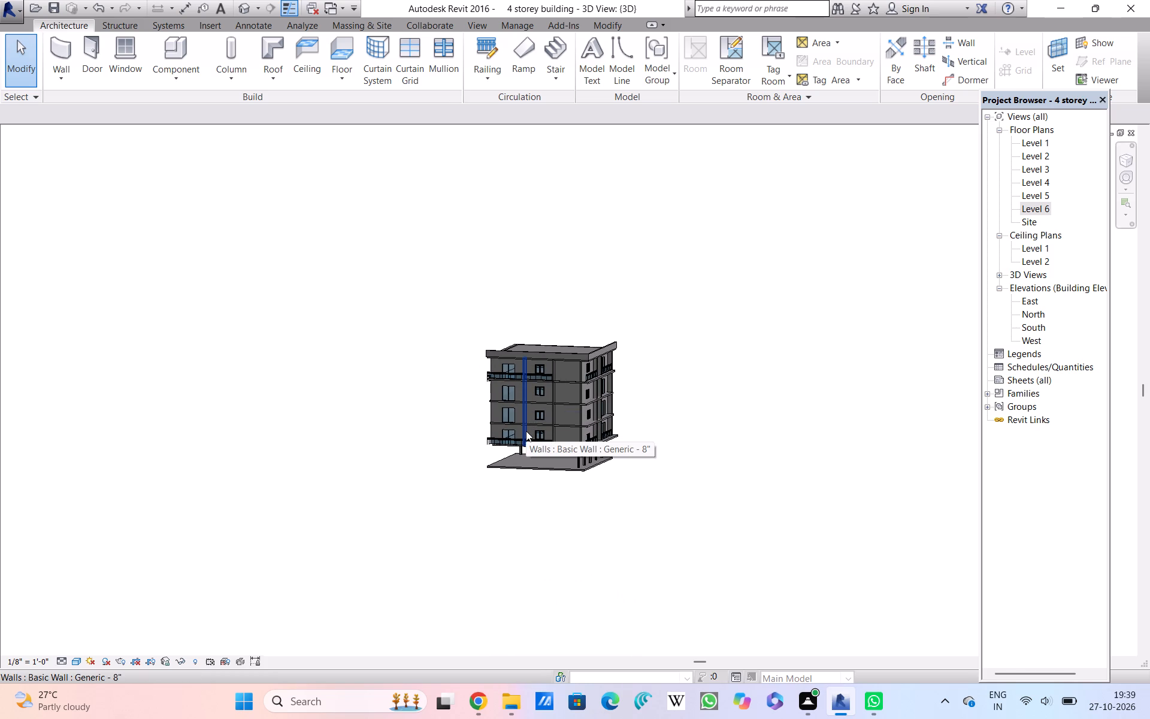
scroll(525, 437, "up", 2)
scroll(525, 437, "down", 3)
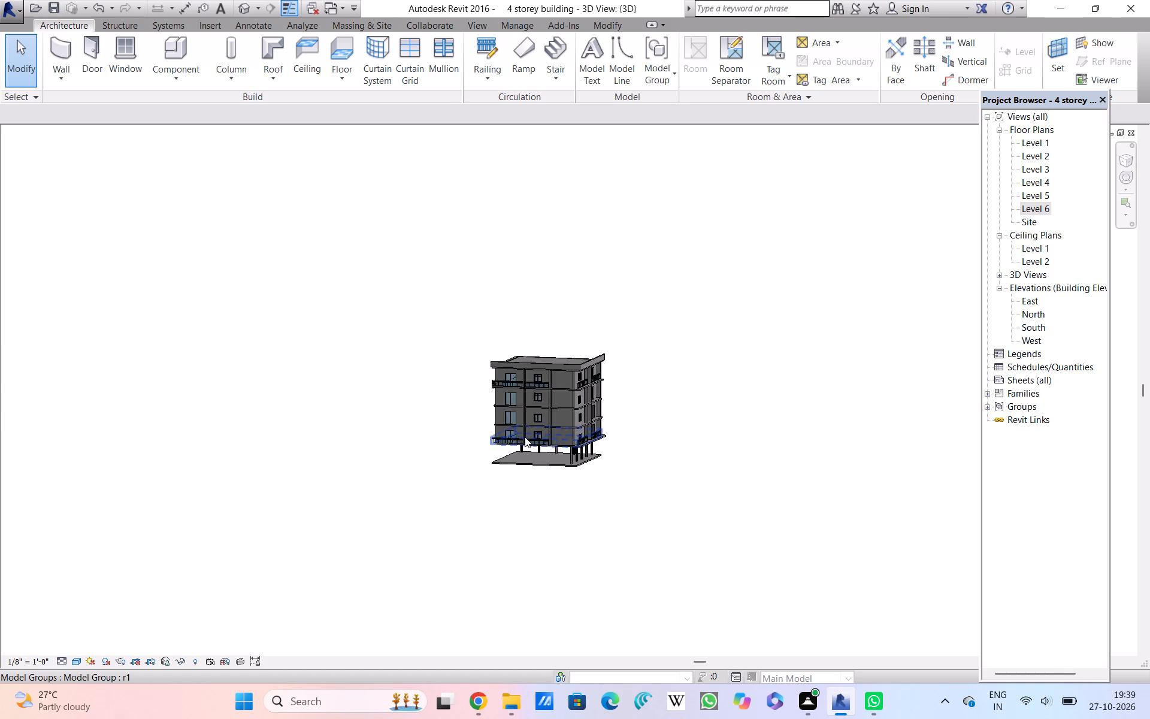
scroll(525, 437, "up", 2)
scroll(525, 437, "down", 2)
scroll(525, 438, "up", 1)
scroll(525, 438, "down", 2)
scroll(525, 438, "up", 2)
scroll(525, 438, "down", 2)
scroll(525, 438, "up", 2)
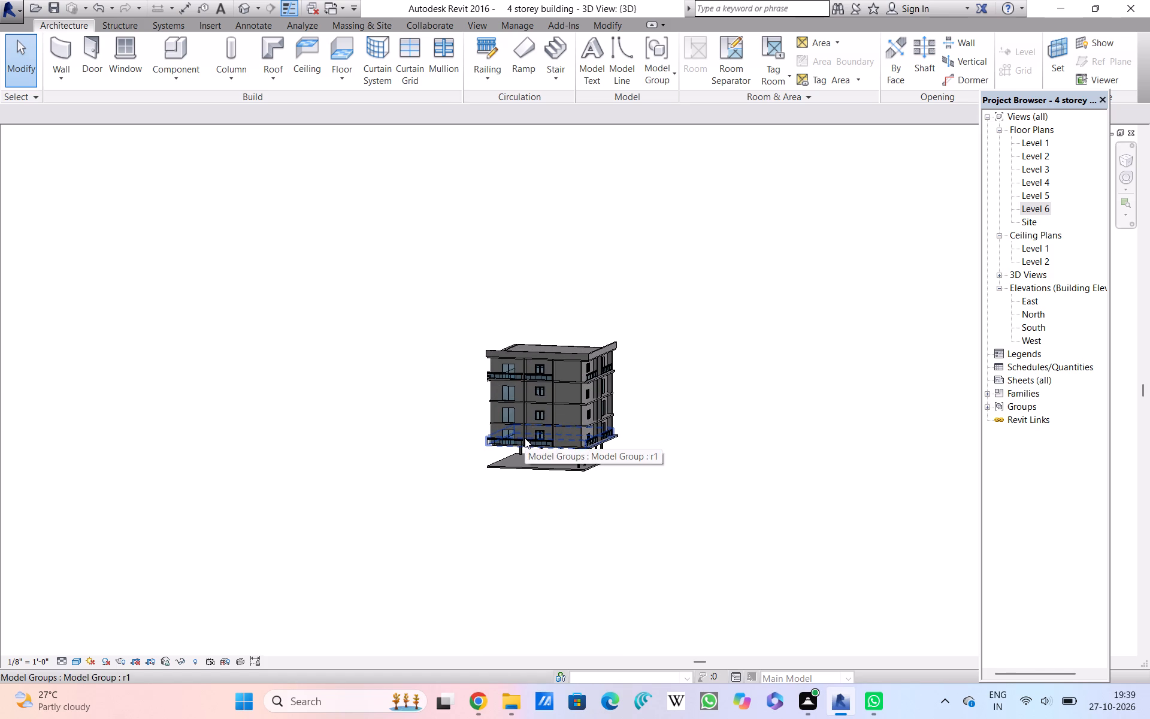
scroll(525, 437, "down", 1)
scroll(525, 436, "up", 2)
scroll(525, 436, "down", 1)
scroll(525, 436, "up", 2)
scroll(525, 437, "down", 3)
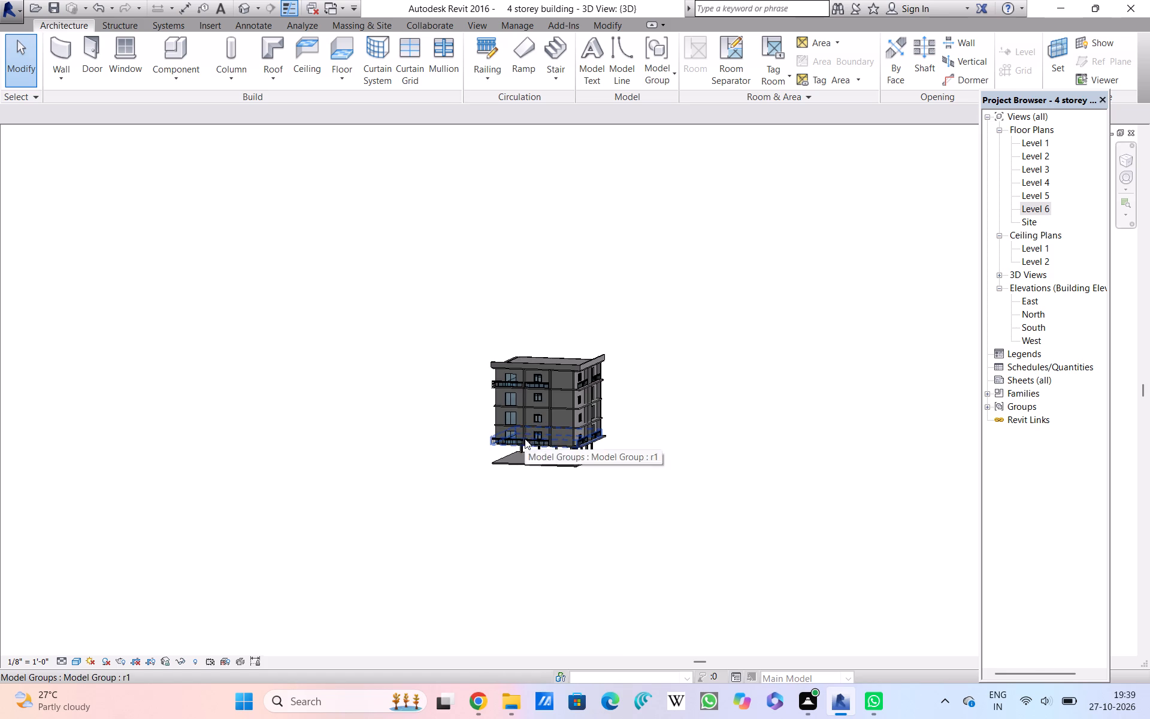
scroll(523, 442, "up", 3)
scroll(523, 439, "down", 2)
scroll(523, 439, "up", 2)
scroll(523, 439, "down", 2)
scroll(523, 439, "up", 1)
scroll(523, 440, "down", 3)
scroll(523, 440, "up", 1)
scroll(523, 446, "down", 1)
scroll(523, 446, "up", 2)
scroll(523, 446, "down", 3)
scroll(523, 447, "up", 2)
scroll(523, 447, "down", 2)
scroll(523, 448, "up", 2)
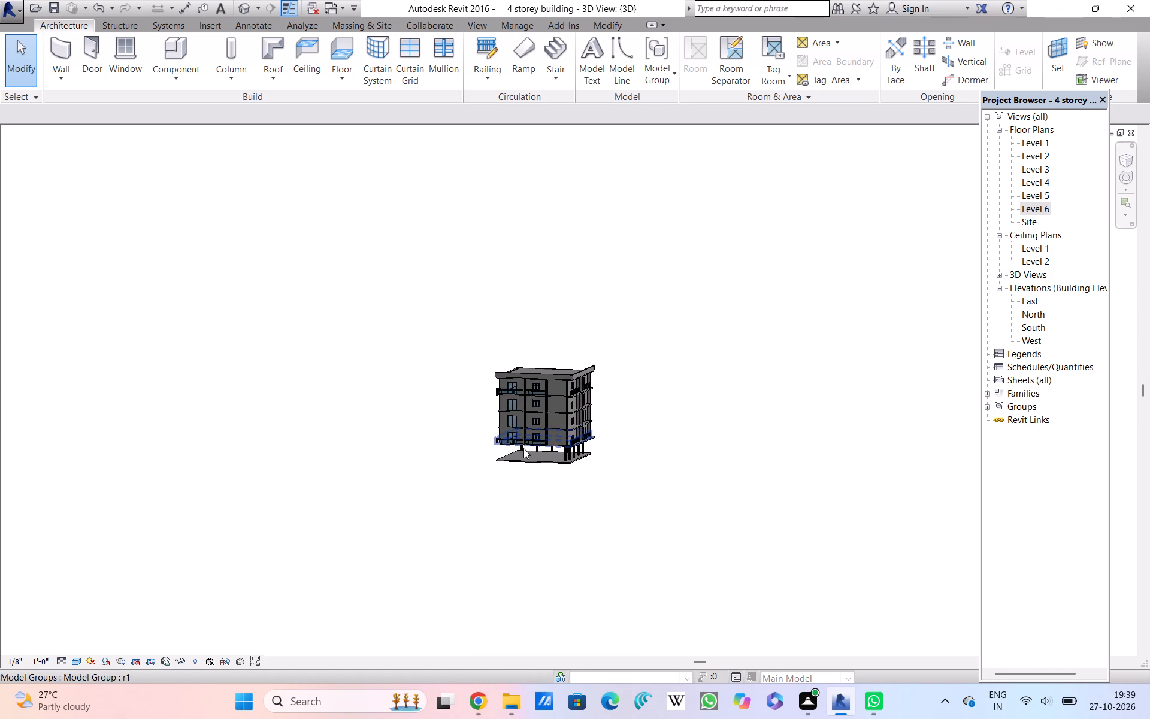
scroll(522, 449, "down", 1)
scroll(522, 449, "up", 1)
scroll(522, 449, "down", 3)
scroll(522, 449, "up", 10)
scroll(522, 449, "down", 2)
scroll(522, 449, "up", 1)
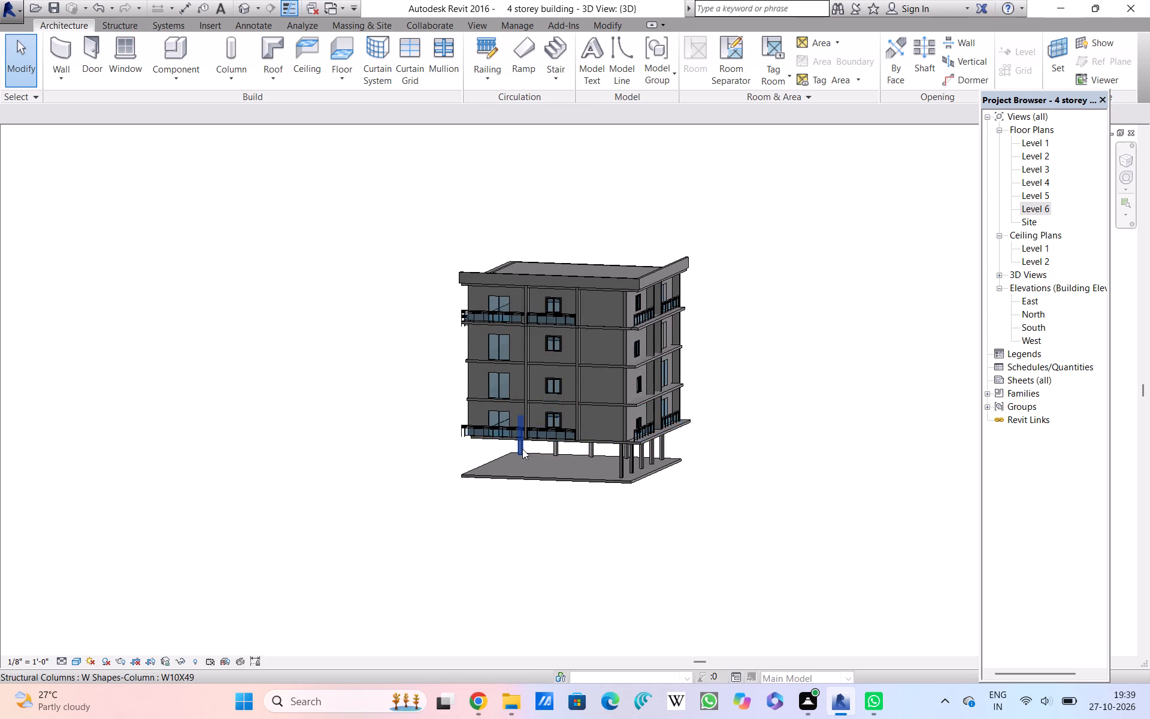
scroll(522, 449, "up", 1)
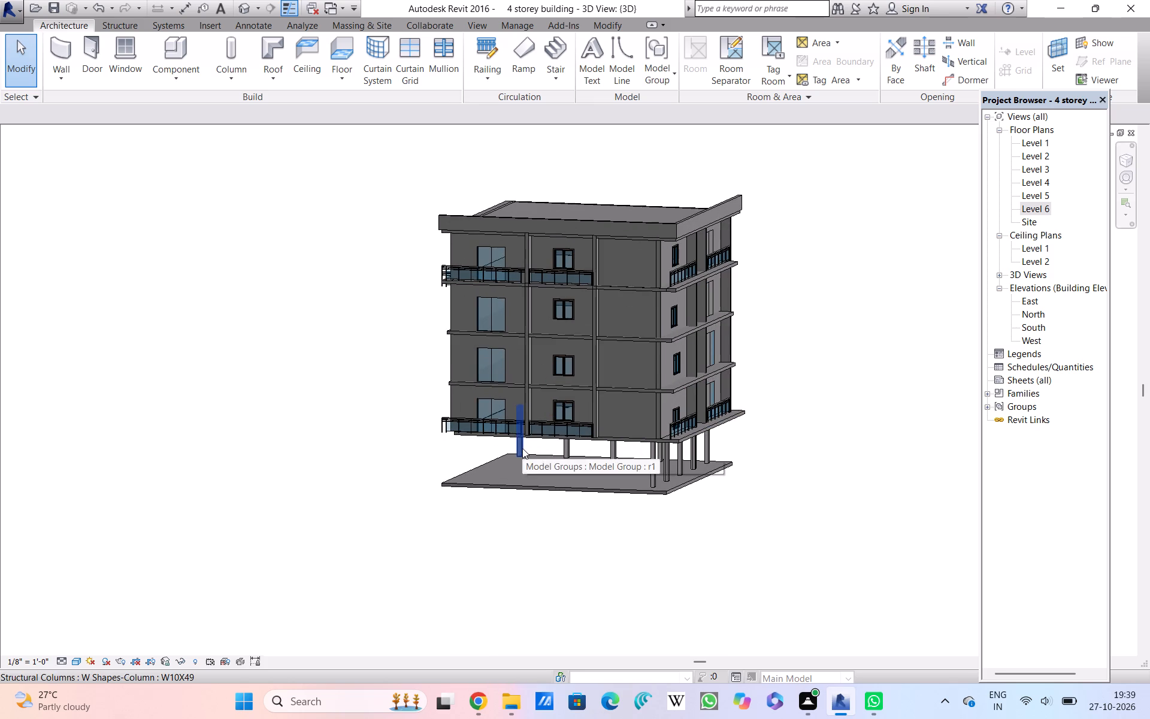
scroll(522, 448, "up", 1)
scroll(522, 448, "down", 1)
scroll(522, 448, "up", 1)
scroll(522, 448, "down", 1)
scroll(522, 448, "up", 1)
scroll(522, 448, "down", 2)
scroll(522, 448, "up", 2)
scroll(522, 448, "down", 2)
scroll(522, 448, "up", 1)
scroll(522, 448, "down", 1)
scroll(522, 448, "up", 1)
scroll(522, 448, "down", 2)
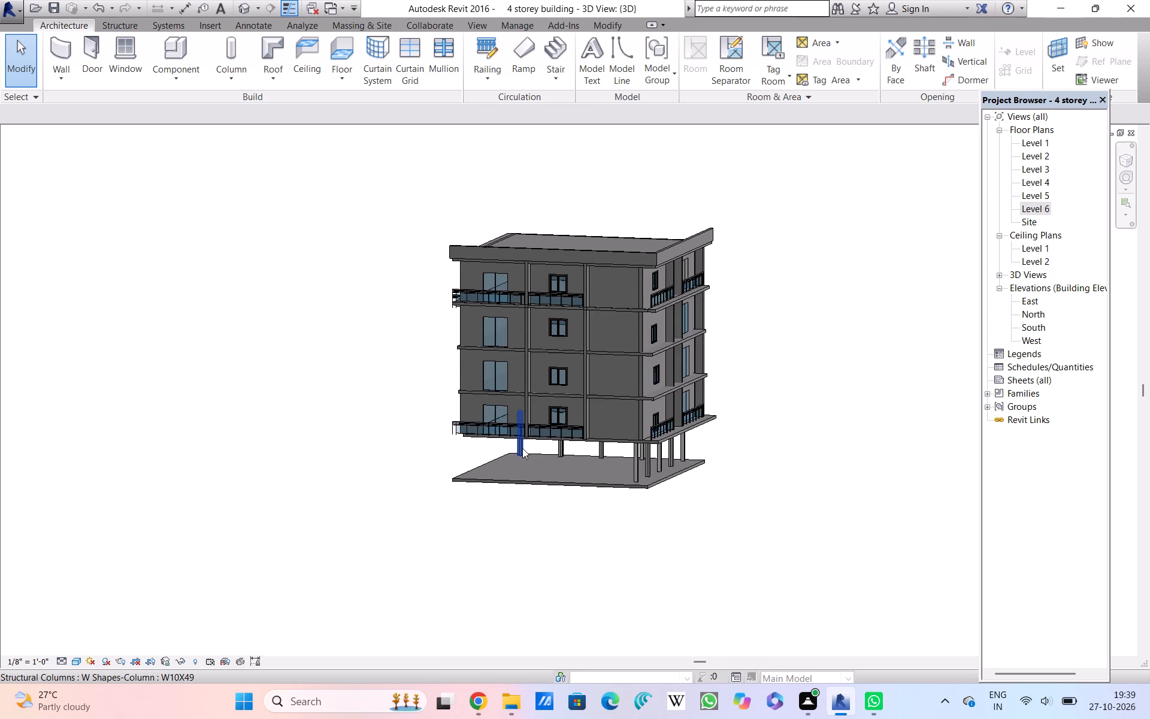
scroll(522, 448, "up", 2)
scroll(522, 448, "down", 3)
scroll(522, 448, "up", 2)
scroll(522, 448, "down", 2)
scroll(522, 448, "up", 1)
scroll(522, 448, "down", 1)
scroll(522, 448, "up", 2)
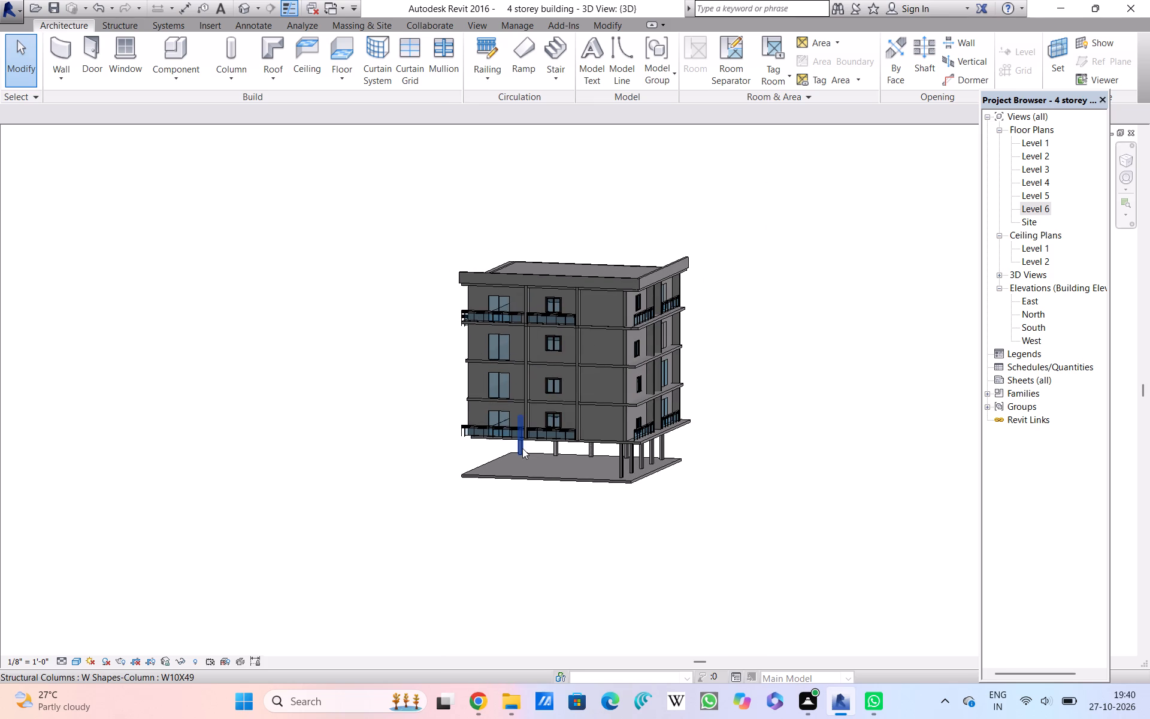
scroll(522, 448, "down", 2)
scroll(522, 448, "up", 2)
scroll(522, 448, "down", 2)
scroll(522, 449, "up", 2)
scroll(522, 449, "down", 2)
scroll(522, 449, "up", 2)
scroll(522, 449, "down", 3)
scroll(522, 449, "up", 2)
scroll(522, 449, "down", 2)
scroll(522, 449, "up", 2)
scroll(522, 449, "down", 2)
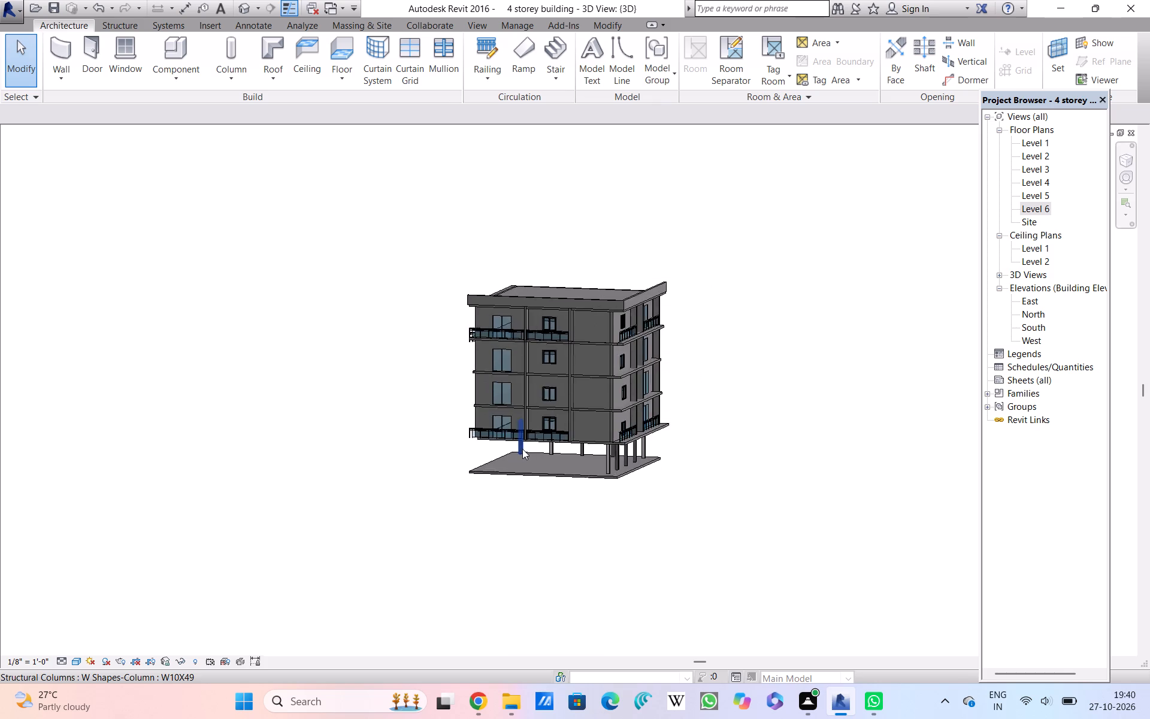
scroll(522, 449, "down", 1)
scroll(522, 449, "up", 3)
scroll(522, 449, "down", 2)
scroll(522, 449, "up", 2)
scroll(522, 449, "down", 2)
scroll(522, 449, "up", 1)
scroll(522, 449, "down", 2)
Examine the ground-level structural columns, the base slab and the lowest storey's balcony railings beneath both visible facades.
scroll(522, 449, "up", 8)
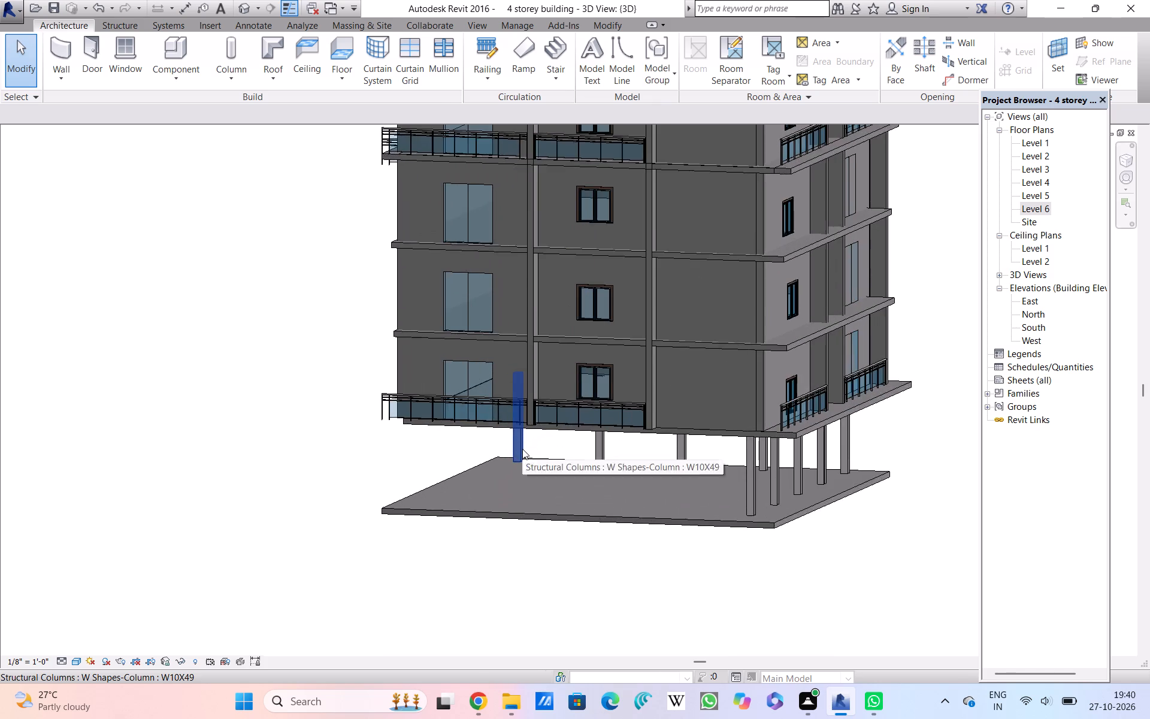
scroll(522, 449, "up", 3)
scroll(522, 449, "down", 6)
scroll(517, 457, "up", 3)
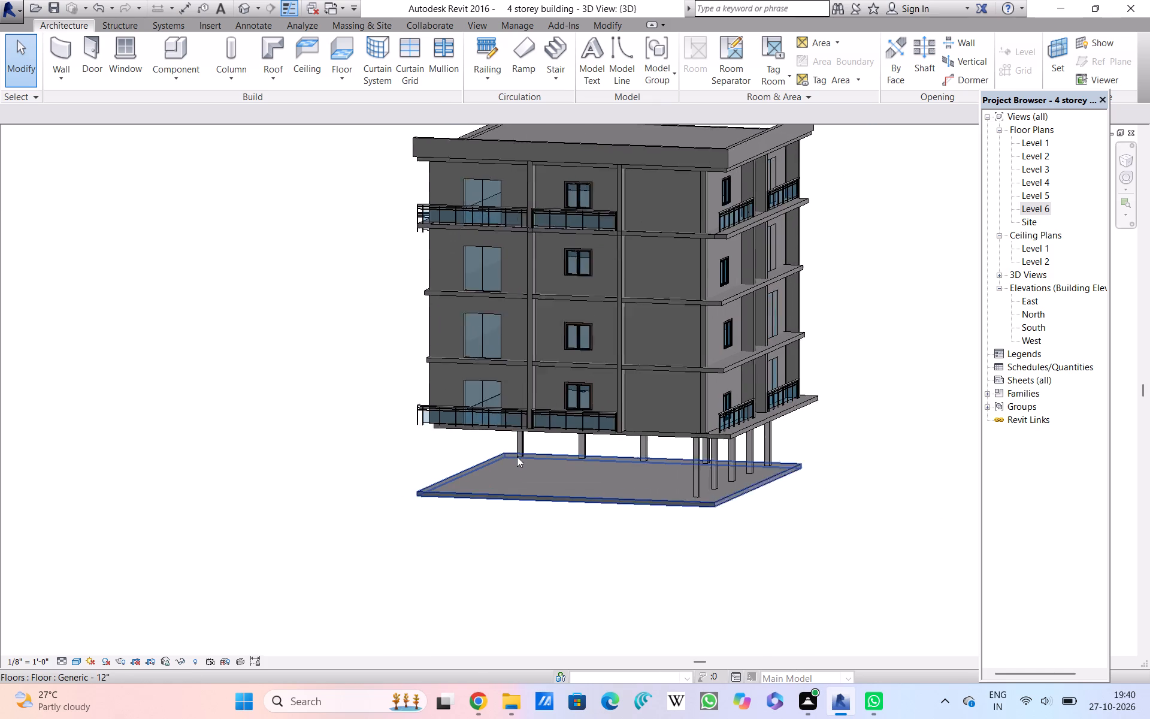
scroll(515, 460, "down", 3)
scroll(515, 461, "up", 2)
scroll(515, 461, "down", 1)
scroll(515, 461, "up", 1)
scroll(515, 461, "down", 2)
scroll(515, 461, "up", 1)
scroll(515, 461, "down", 1)
scroll(515, 461, "up", 1)
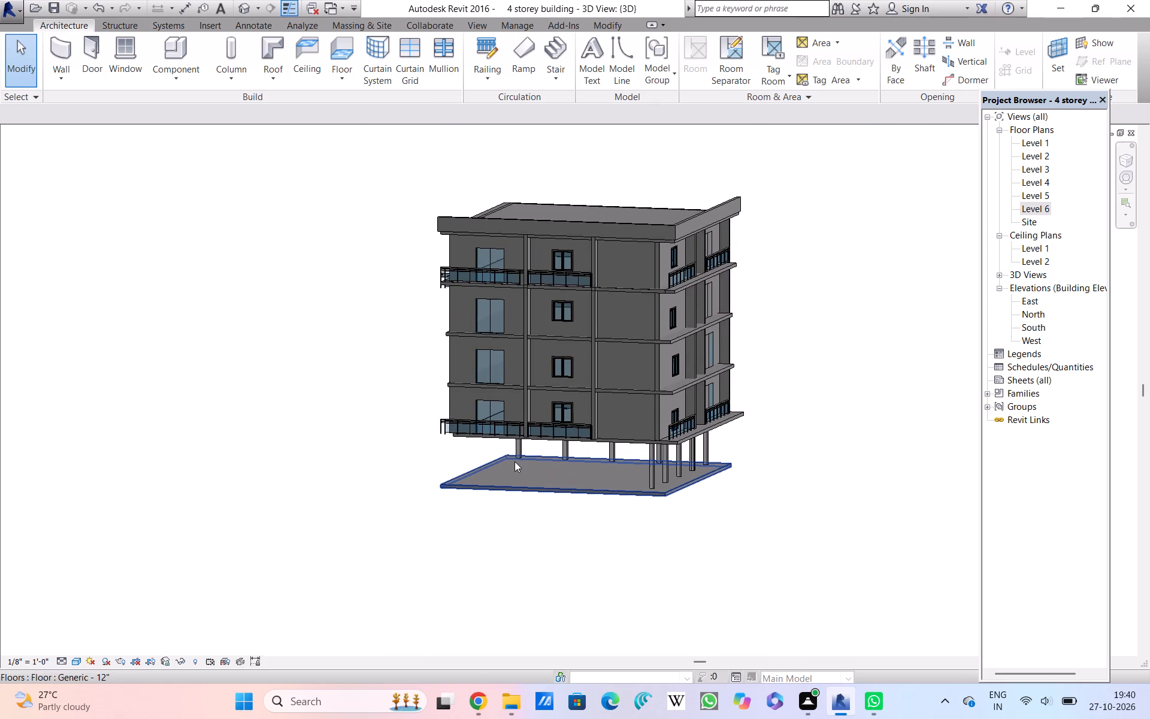
scroll(515, 461, "down", 1)
scroll(559, 481, "up", 2)
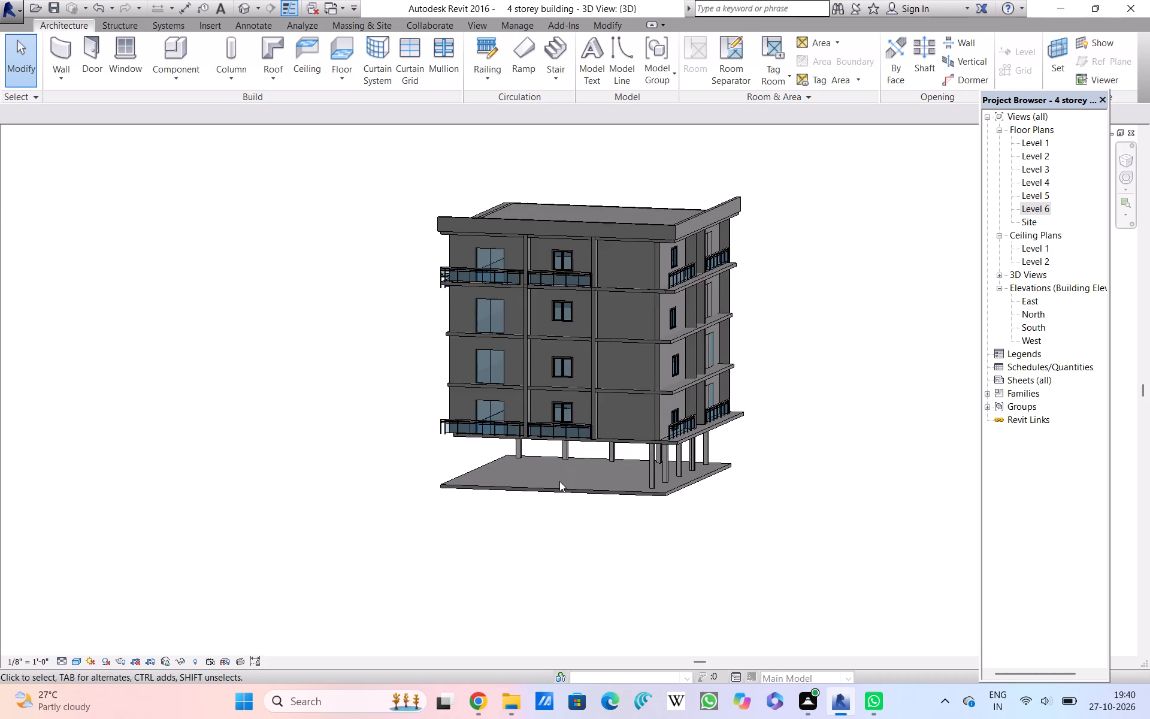
scroll(558, 483, "up", 5)
scroll(556, 487, "down", 1)
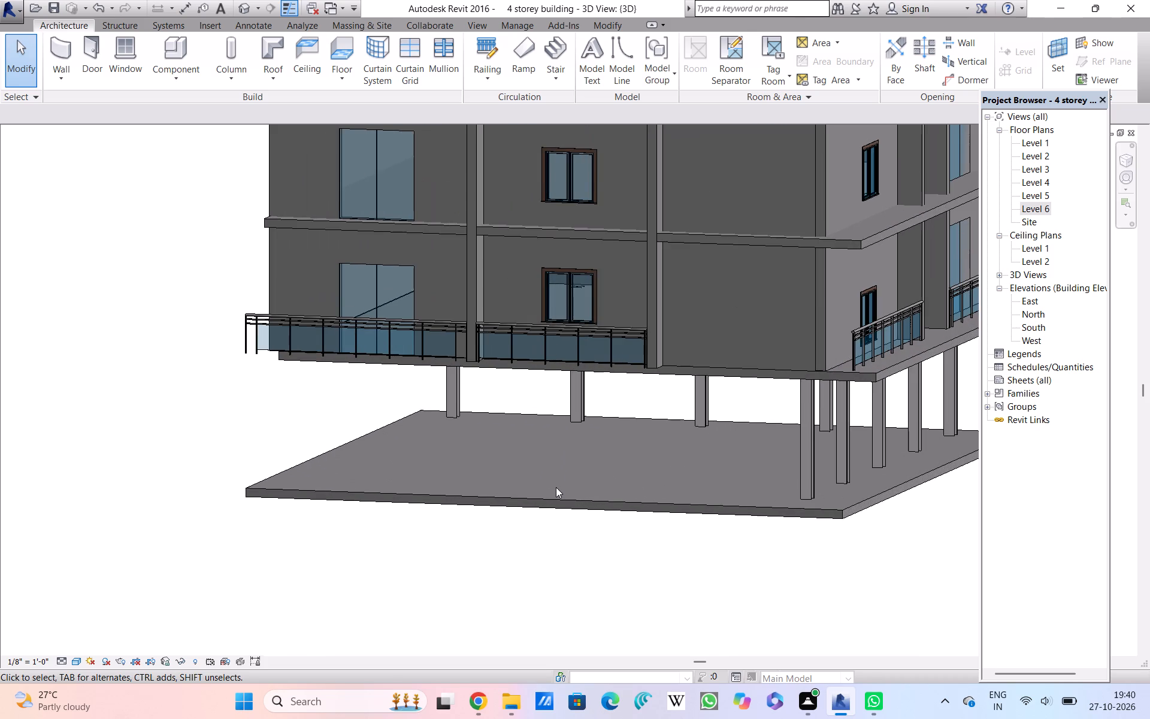
scroll(556, 487, "up", 1)
scroll(555, 488, "down", 2)
scroll(555, 488, "up", 2)
scroll(555, 488, "down", 8)
scroll(552, 490, "up", 2)
scroll(552, 490, "down", 2)
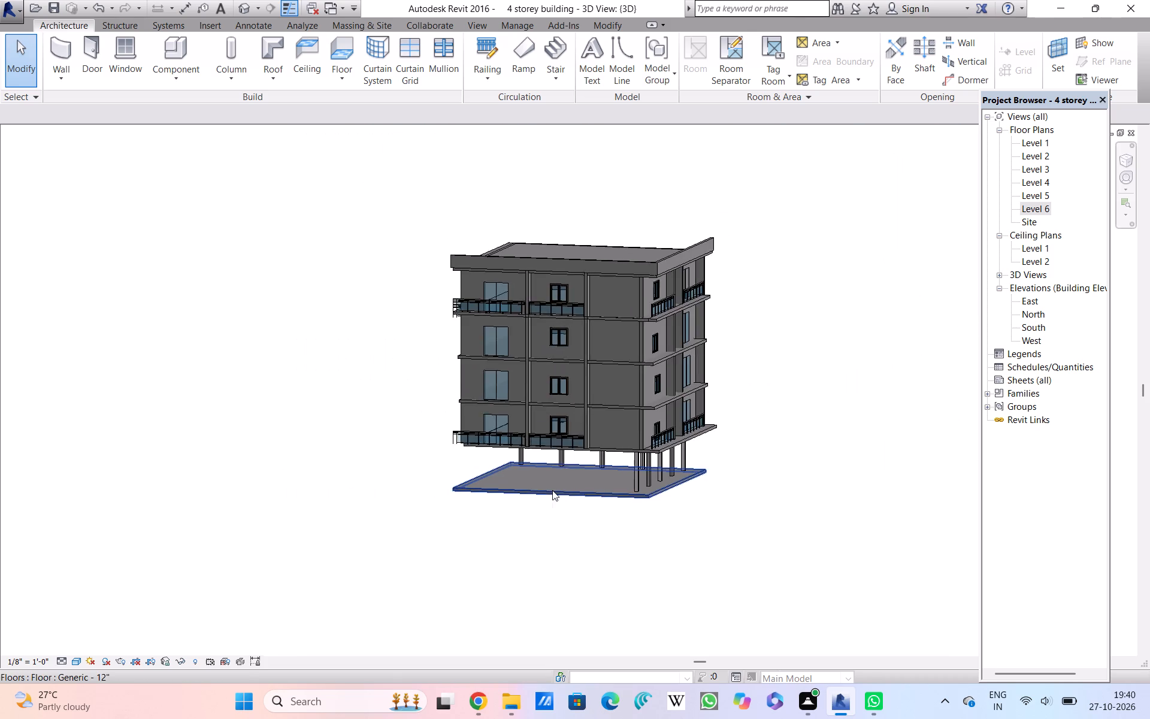
Examine the base slab, ground-level columns and the lowest storey's balcony railings along the front facade.
scroll(552, 490, "down", 1)
scroll(552, 490, "up", 1)
scroll(552, 490, "down", 1)
scroll(550, 494, "up", 2)
scroll(550, 495, "down", 1)
scroll(550, 496, "up", 1)
scroll(550, 496, "down", 2)
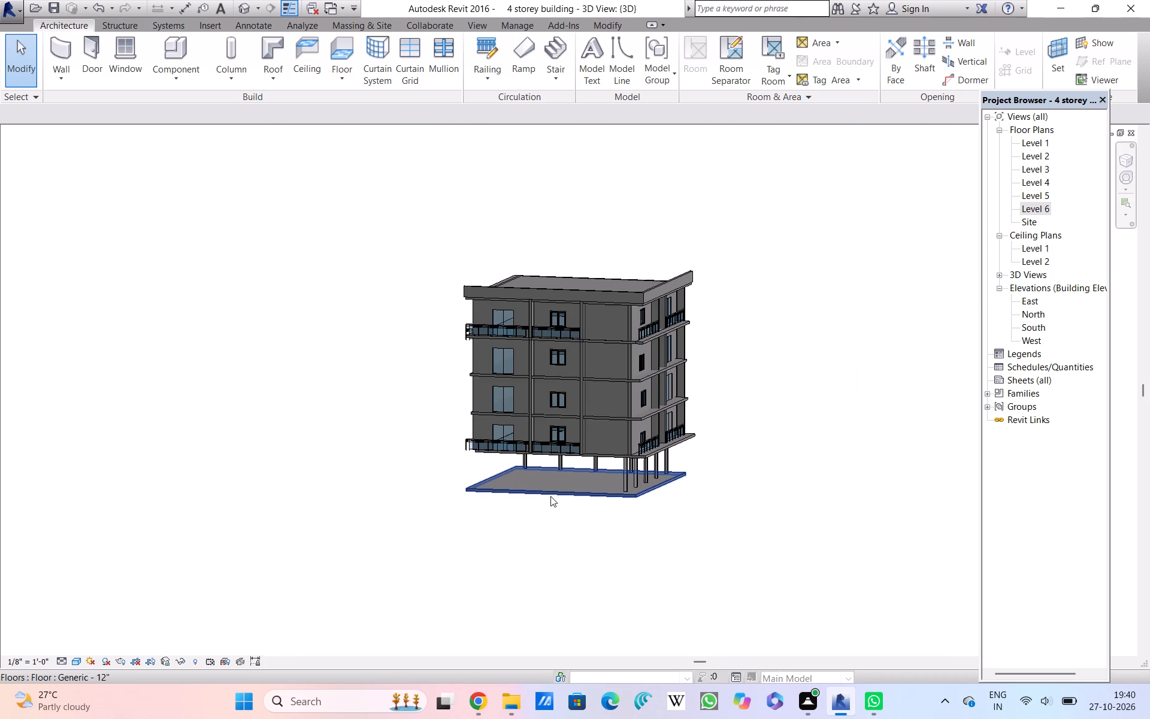
scroll(550, 496, "up", 10)
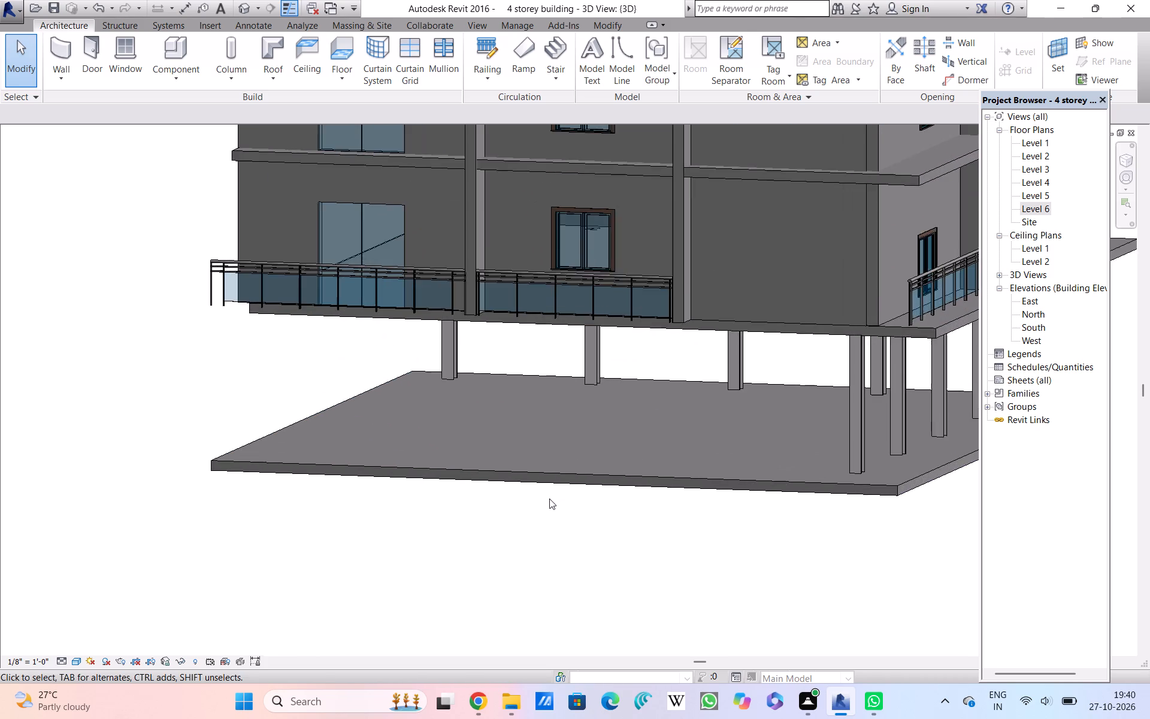
scroll(549, 499, "down", 10)
scroll(546, 502, "up", 1)
scroll(546, 502, "down", 2)
scroll(546, 502, "up", 1)
scroll(546, 502, "down", 1)
scroll(546, 502, "up", 3)
scroll(545, 502, "down", 1)
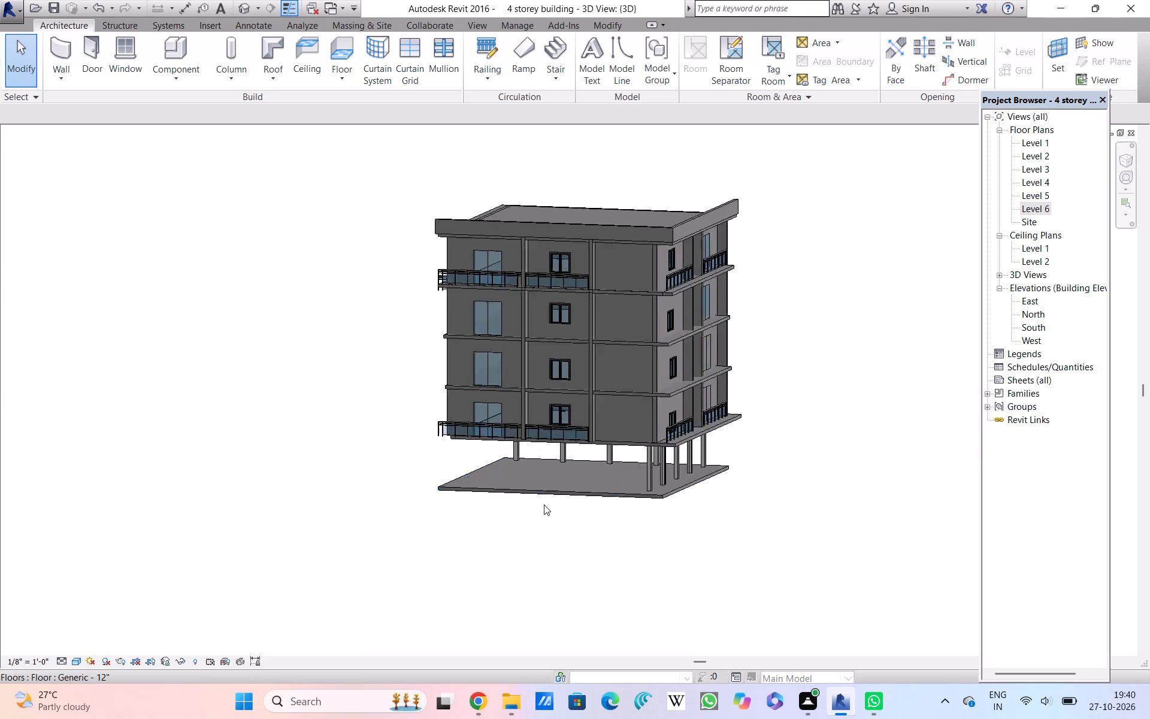
scroll(544, 504, "down", 1)
scroll(544, 504, "up", 4)
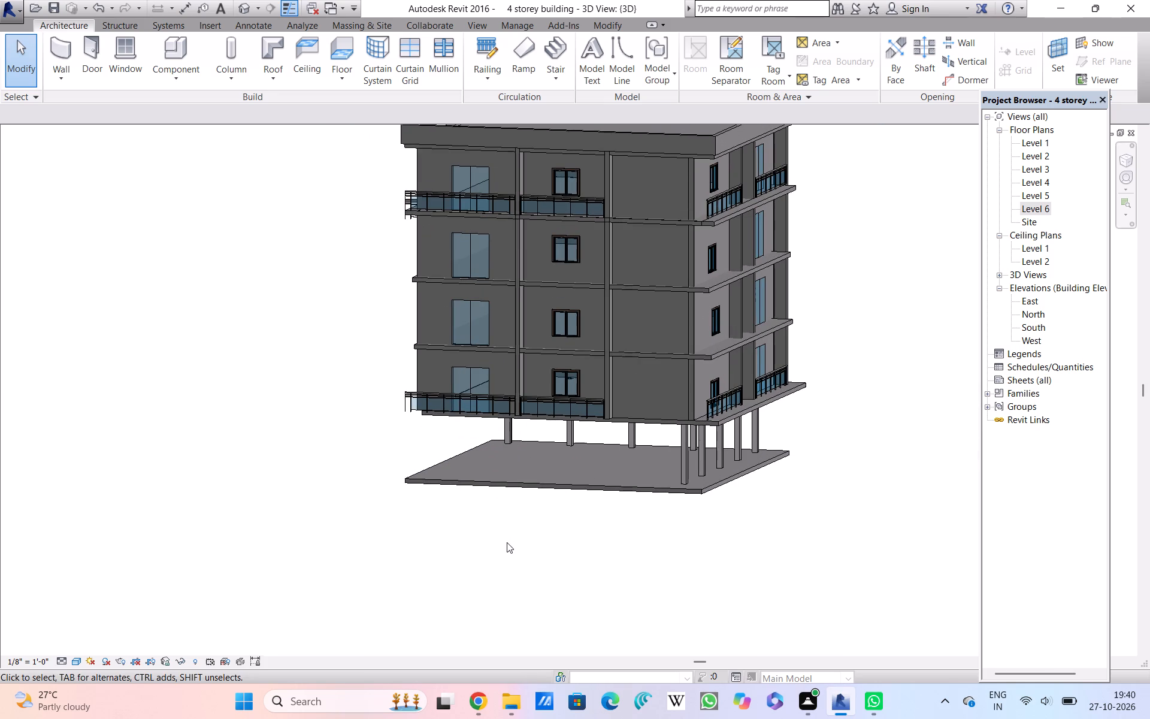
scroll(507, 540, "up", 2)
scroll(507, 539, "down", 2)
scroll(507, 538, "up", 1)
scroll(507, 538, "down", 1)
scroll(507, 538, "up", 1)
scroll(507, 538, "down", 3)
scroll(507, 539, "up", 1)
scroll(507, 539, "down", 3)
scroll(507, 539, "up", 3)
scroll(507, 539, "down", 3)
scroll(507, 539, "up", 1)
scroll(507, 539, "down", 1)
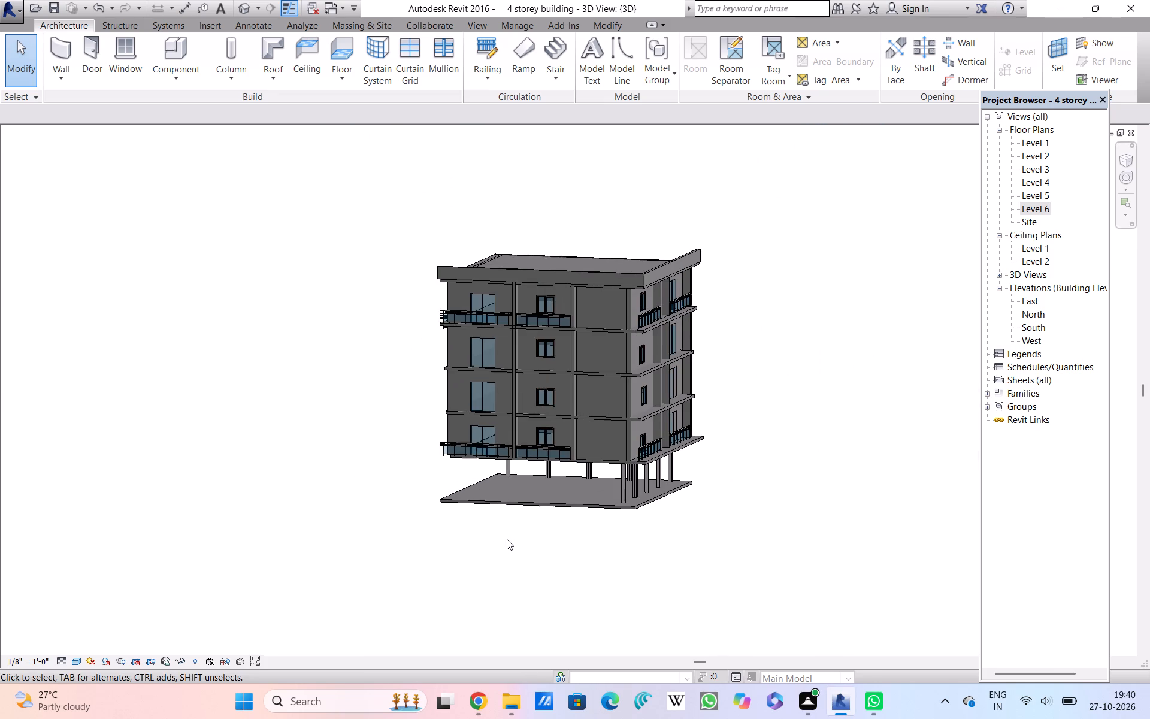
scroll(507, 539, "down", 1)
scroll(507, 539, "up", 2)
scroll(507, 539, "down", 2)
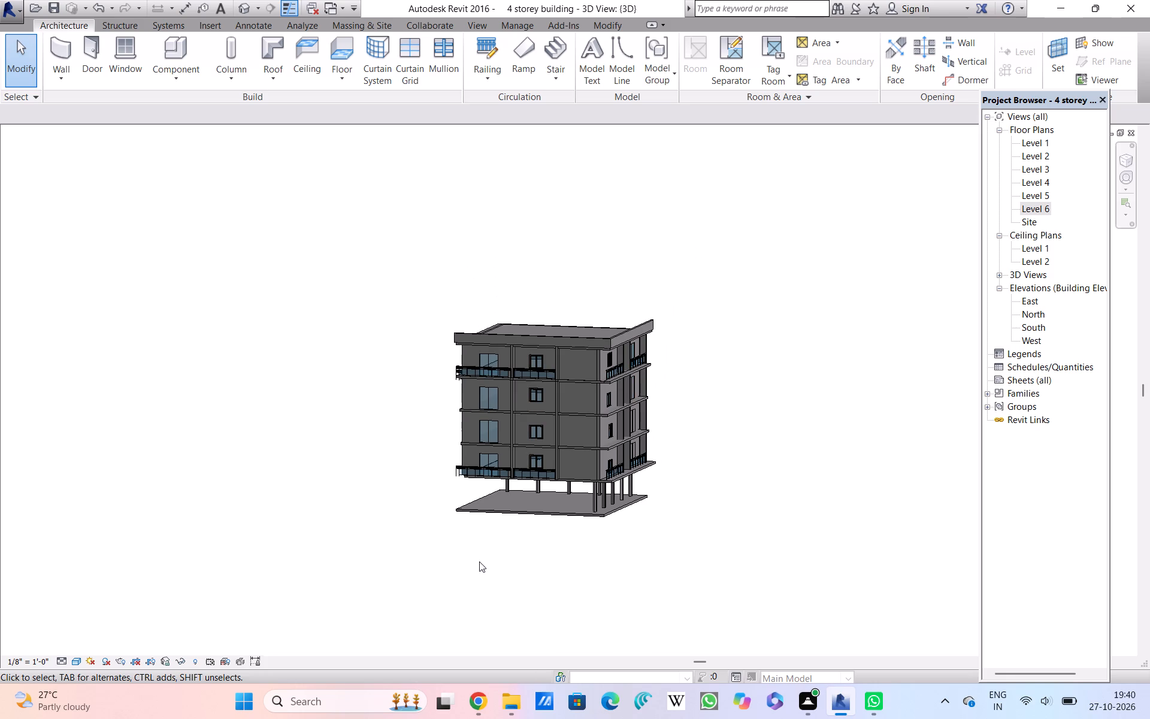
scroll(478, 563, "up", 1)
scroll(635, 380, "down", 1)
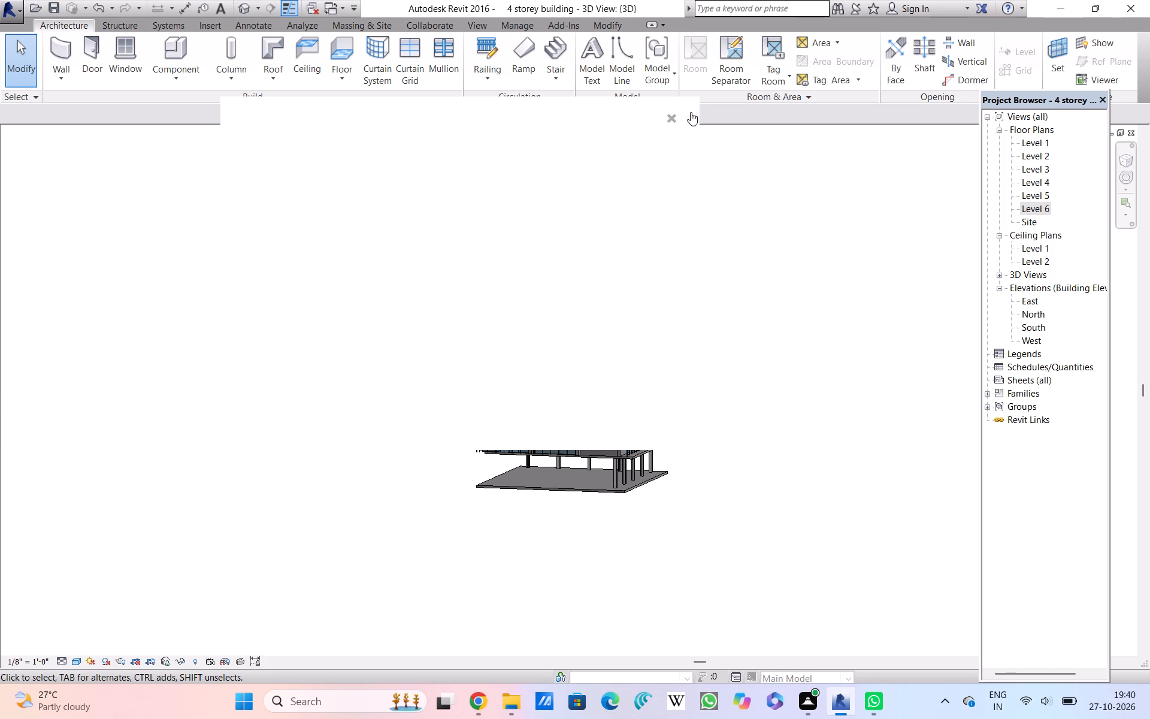
Dismiss the blank pop-up window covering the upper storeys in the 3D view.
double_click(673, 118)
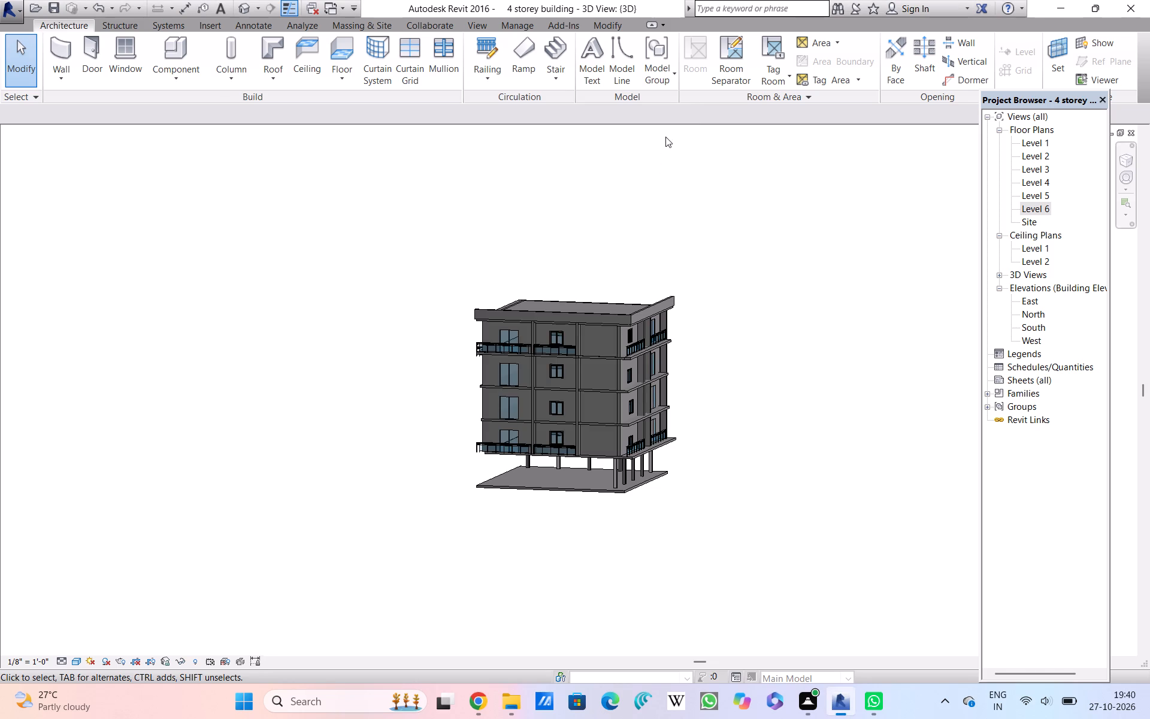
Inspect the side facade's walls, double doors, windows and balcony railings across the storeys near the front corner.
scroll(656, 382, "down", 6)
scroll(656, 381, "up", 5)
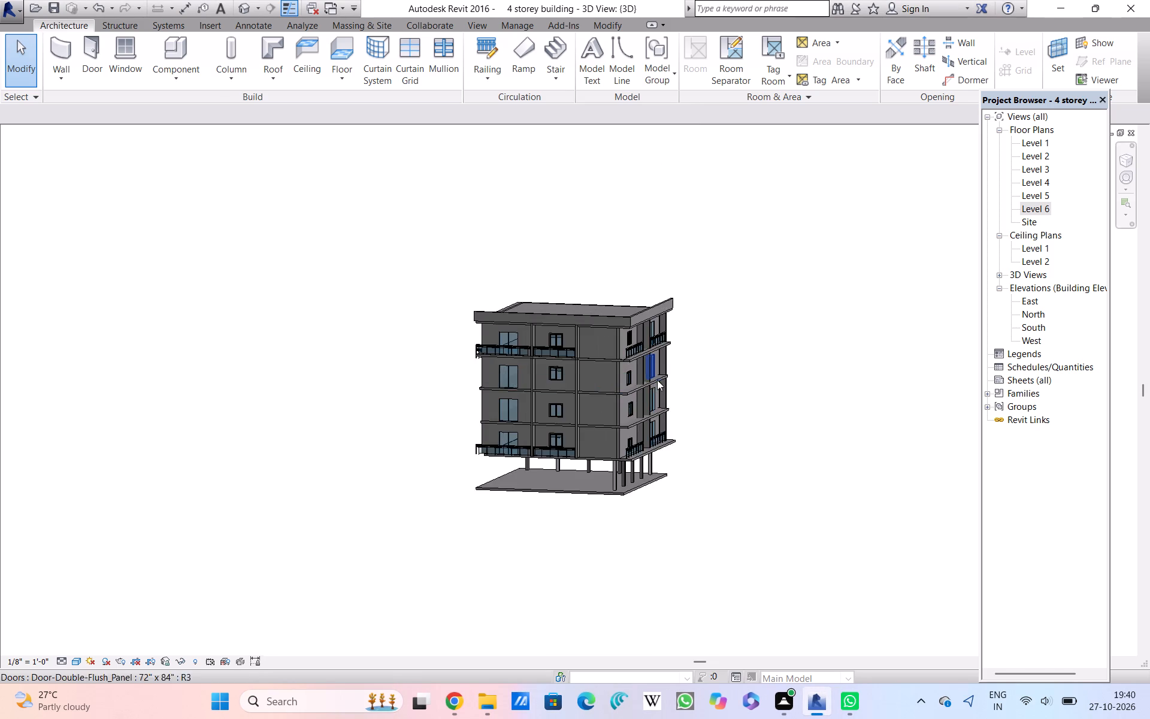
scroll(657, 380, "up", 12)
scroll(658, 386, "down", 1)
scroll(658, 386, "up", 1)
scroll(658, 386, "down", 2)
scroll(658, 387, "up", 2)
scroll(658, 387, "down", 7)
scroll(658, 394, "up", 6)
scroll(658, 395, "down", 2)
scroll(658, 395, "up", 1)
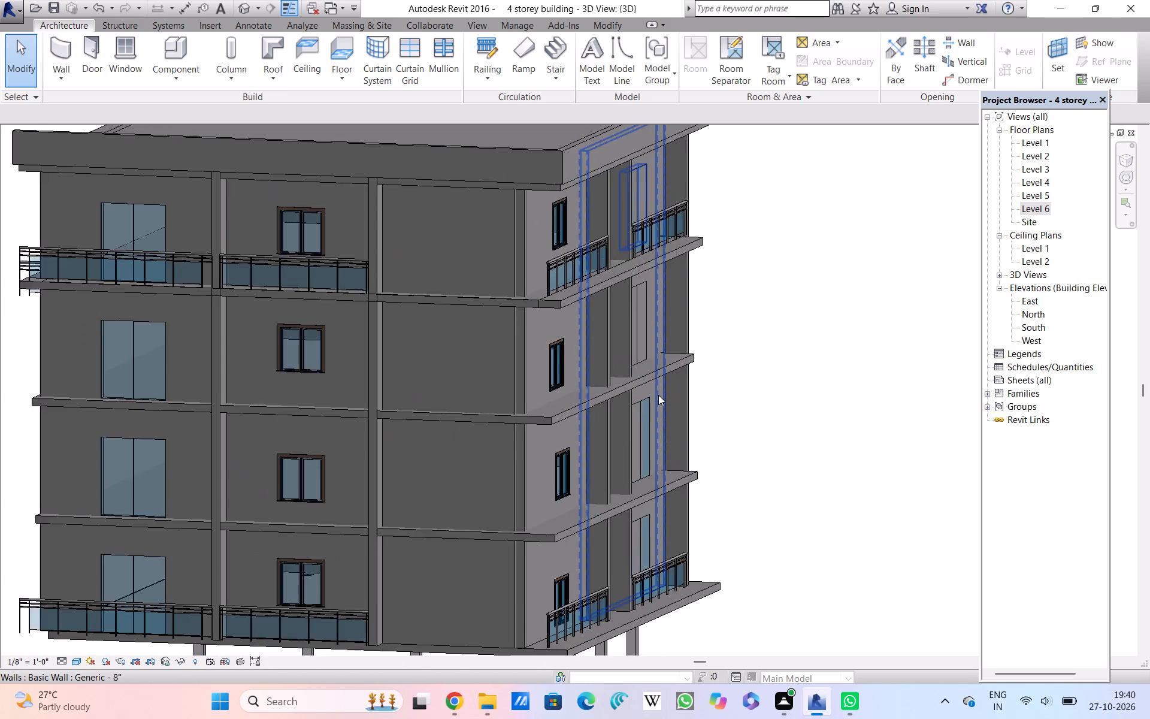
scroll(658, 395, "down", 1)
scroll(658, 395, "up", 1)
scroll(658, 395, "down", 2)
scroll(658, 395, "up", 1)
scroll(658, 395, "down", 1)
scroll(658, 395, "up", 1)
scroll(658, 395, "down", 4)
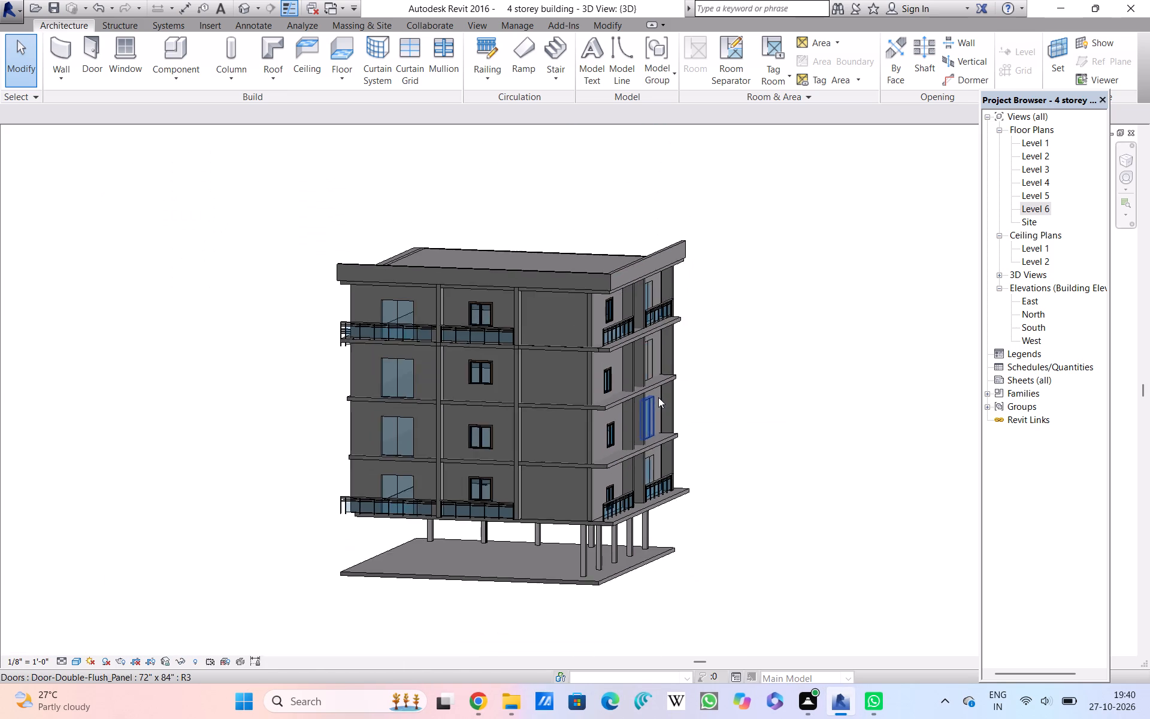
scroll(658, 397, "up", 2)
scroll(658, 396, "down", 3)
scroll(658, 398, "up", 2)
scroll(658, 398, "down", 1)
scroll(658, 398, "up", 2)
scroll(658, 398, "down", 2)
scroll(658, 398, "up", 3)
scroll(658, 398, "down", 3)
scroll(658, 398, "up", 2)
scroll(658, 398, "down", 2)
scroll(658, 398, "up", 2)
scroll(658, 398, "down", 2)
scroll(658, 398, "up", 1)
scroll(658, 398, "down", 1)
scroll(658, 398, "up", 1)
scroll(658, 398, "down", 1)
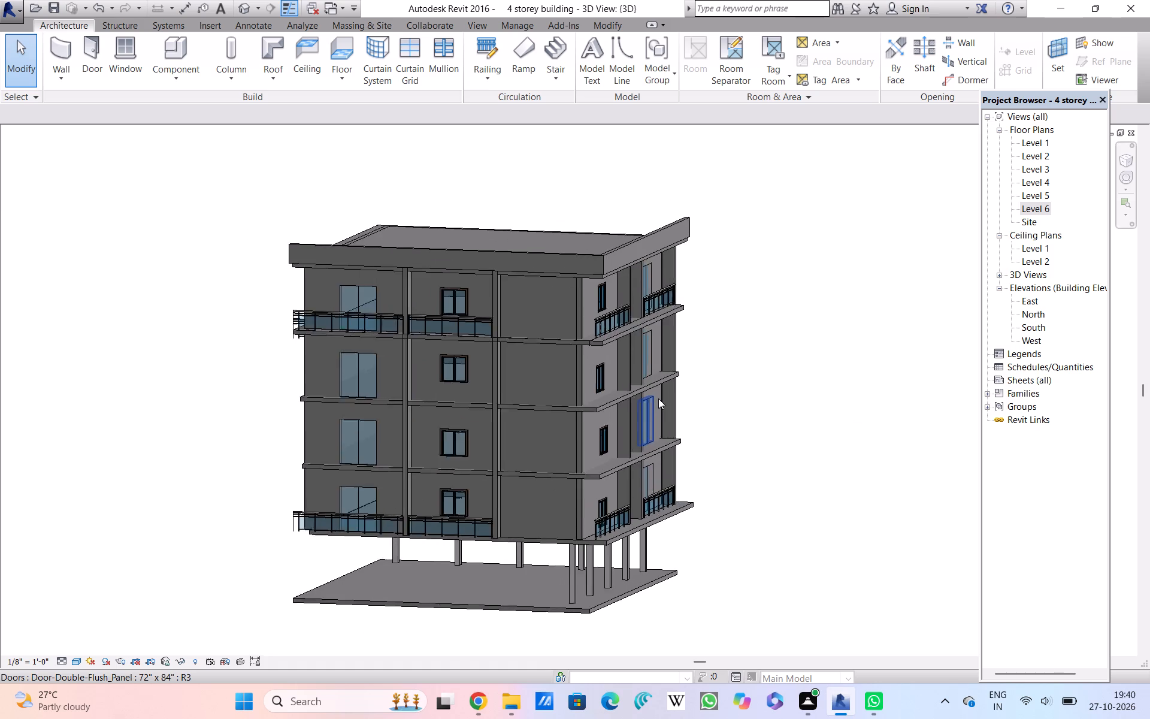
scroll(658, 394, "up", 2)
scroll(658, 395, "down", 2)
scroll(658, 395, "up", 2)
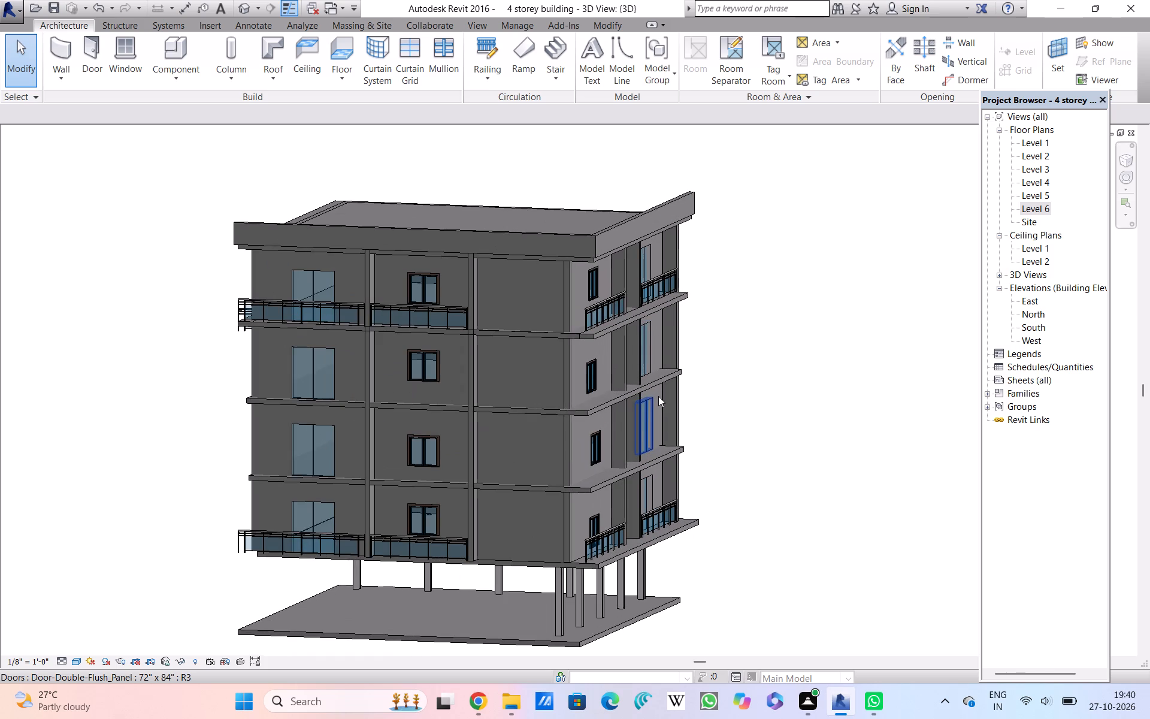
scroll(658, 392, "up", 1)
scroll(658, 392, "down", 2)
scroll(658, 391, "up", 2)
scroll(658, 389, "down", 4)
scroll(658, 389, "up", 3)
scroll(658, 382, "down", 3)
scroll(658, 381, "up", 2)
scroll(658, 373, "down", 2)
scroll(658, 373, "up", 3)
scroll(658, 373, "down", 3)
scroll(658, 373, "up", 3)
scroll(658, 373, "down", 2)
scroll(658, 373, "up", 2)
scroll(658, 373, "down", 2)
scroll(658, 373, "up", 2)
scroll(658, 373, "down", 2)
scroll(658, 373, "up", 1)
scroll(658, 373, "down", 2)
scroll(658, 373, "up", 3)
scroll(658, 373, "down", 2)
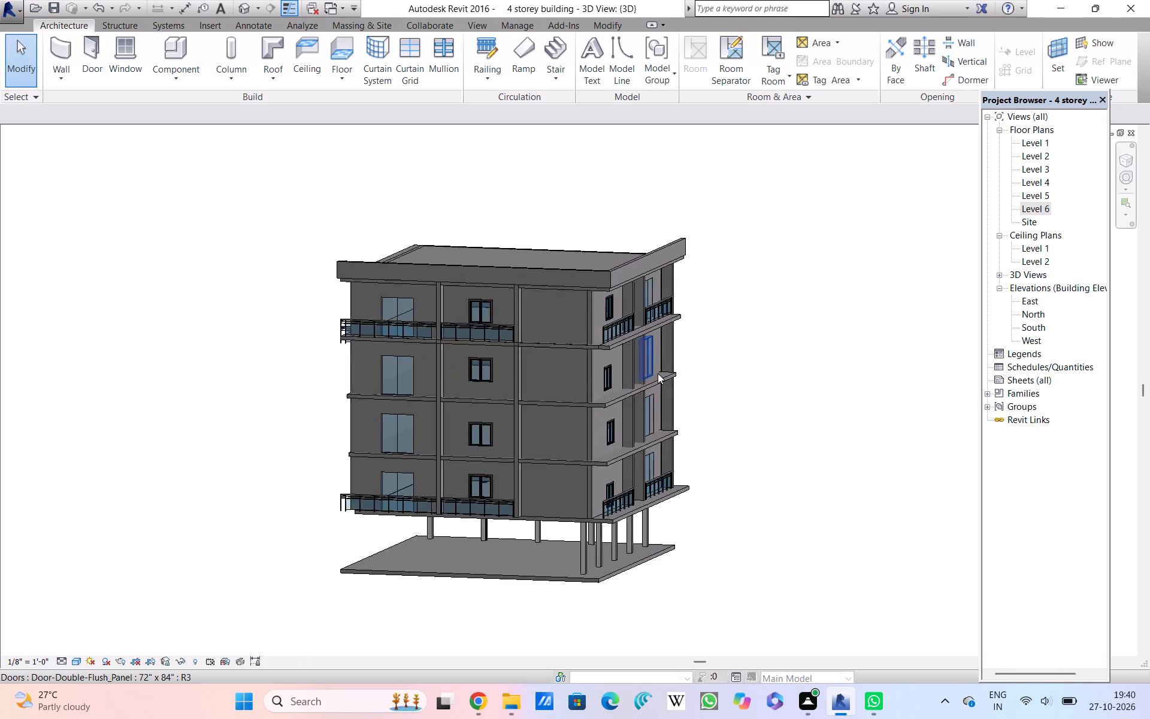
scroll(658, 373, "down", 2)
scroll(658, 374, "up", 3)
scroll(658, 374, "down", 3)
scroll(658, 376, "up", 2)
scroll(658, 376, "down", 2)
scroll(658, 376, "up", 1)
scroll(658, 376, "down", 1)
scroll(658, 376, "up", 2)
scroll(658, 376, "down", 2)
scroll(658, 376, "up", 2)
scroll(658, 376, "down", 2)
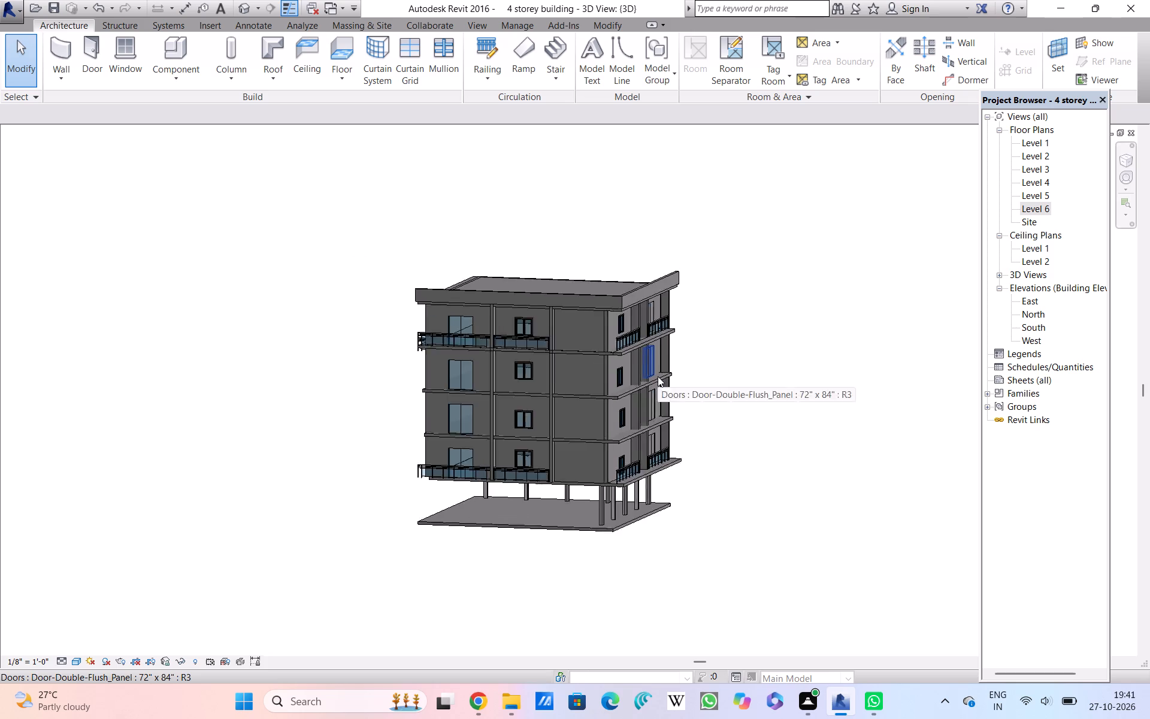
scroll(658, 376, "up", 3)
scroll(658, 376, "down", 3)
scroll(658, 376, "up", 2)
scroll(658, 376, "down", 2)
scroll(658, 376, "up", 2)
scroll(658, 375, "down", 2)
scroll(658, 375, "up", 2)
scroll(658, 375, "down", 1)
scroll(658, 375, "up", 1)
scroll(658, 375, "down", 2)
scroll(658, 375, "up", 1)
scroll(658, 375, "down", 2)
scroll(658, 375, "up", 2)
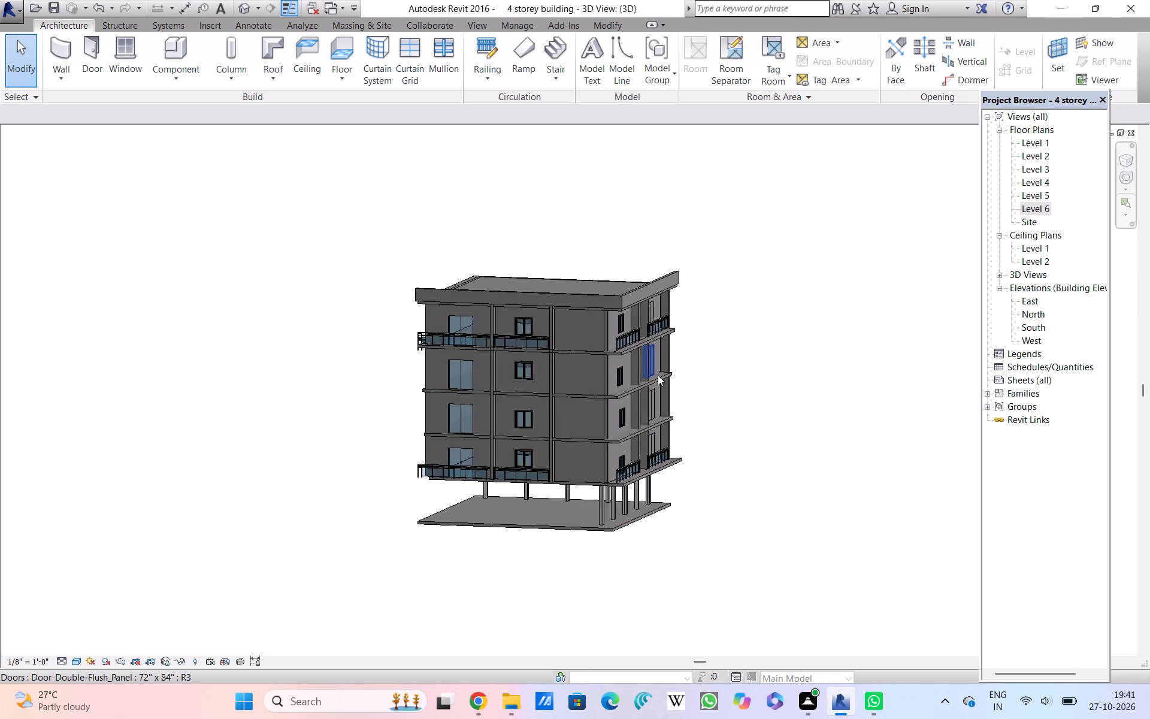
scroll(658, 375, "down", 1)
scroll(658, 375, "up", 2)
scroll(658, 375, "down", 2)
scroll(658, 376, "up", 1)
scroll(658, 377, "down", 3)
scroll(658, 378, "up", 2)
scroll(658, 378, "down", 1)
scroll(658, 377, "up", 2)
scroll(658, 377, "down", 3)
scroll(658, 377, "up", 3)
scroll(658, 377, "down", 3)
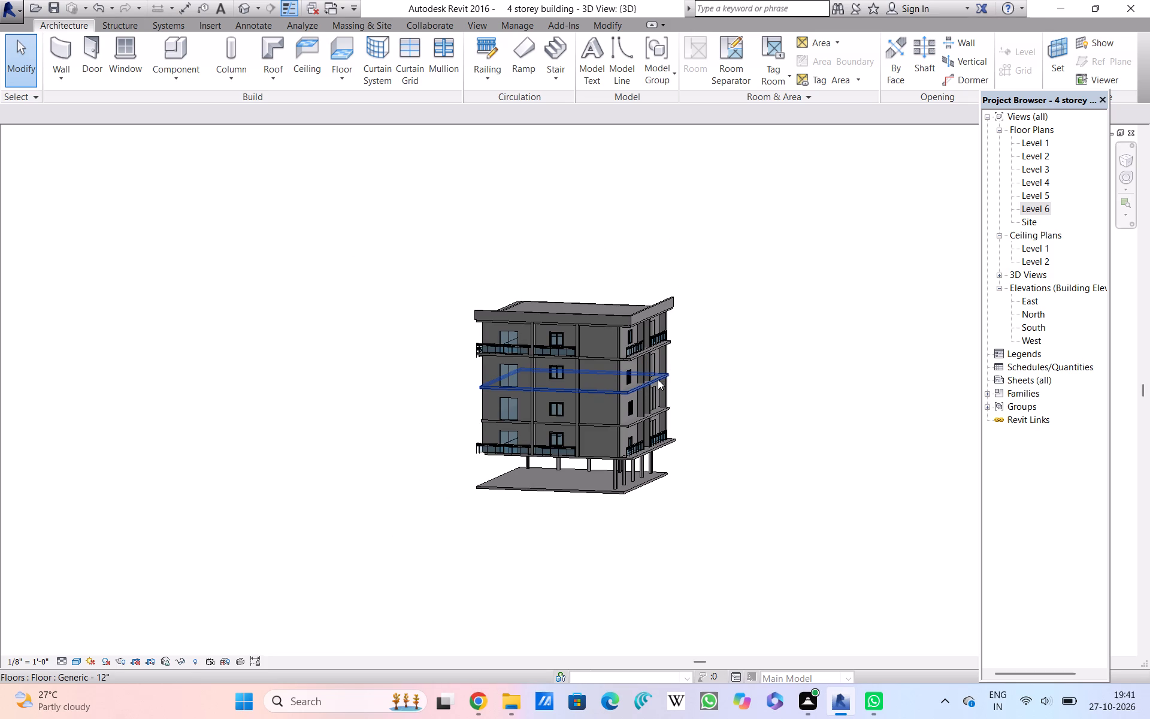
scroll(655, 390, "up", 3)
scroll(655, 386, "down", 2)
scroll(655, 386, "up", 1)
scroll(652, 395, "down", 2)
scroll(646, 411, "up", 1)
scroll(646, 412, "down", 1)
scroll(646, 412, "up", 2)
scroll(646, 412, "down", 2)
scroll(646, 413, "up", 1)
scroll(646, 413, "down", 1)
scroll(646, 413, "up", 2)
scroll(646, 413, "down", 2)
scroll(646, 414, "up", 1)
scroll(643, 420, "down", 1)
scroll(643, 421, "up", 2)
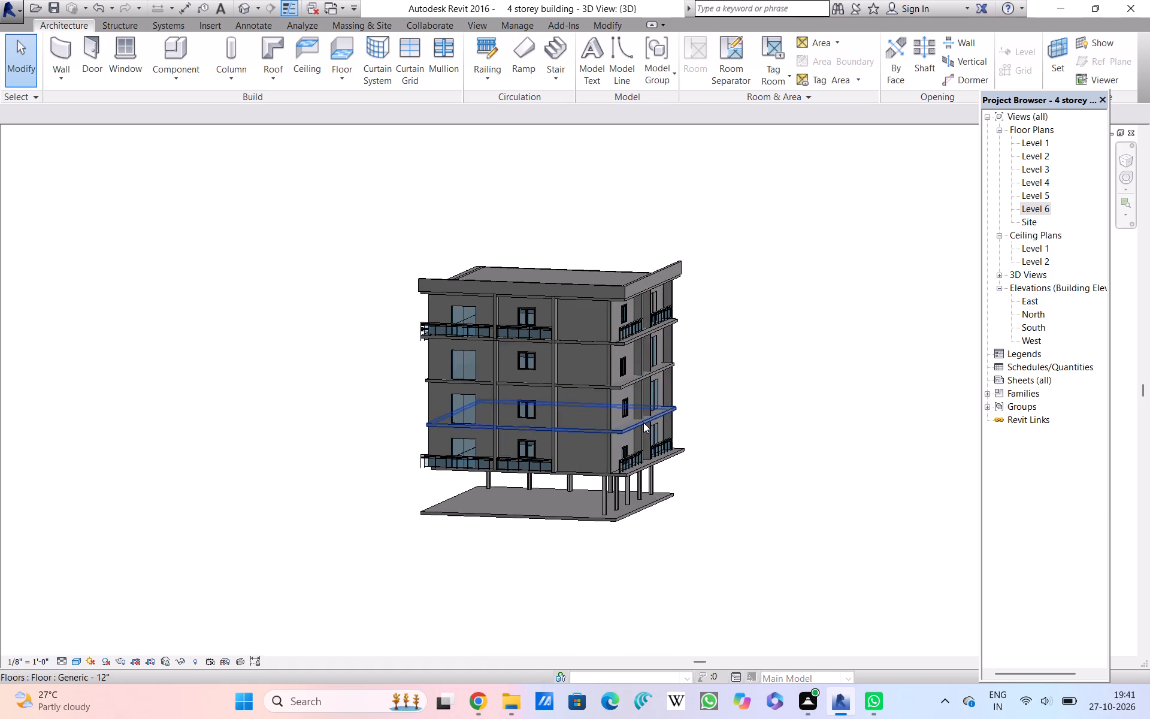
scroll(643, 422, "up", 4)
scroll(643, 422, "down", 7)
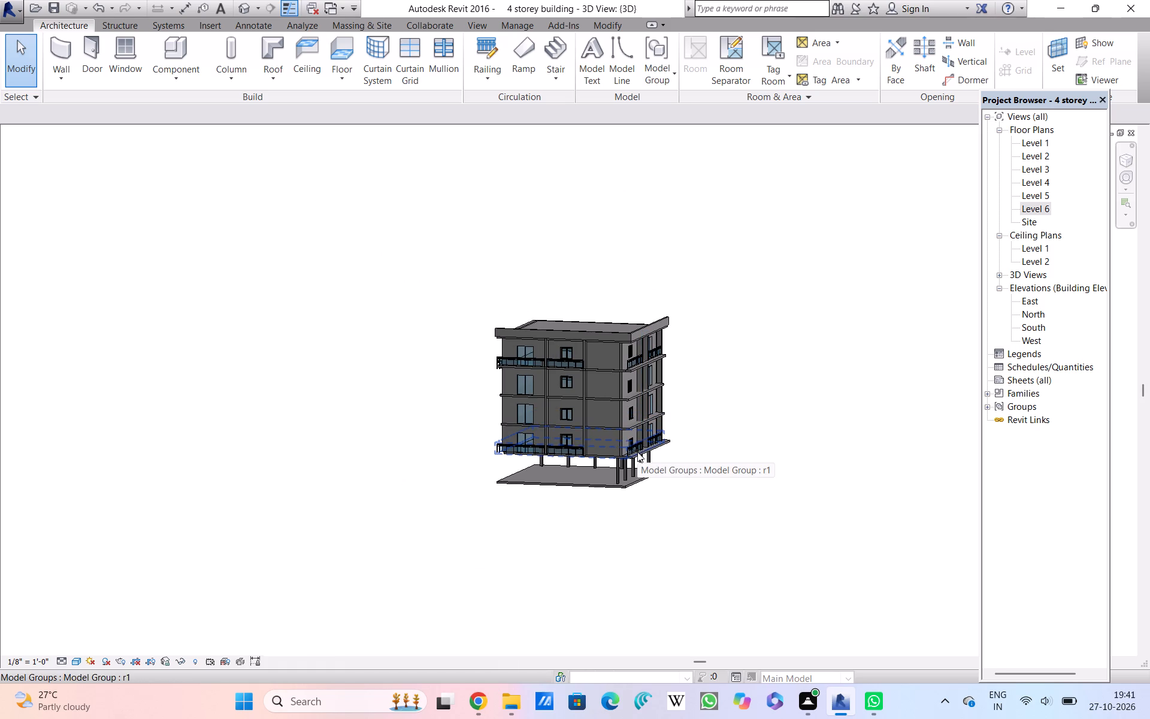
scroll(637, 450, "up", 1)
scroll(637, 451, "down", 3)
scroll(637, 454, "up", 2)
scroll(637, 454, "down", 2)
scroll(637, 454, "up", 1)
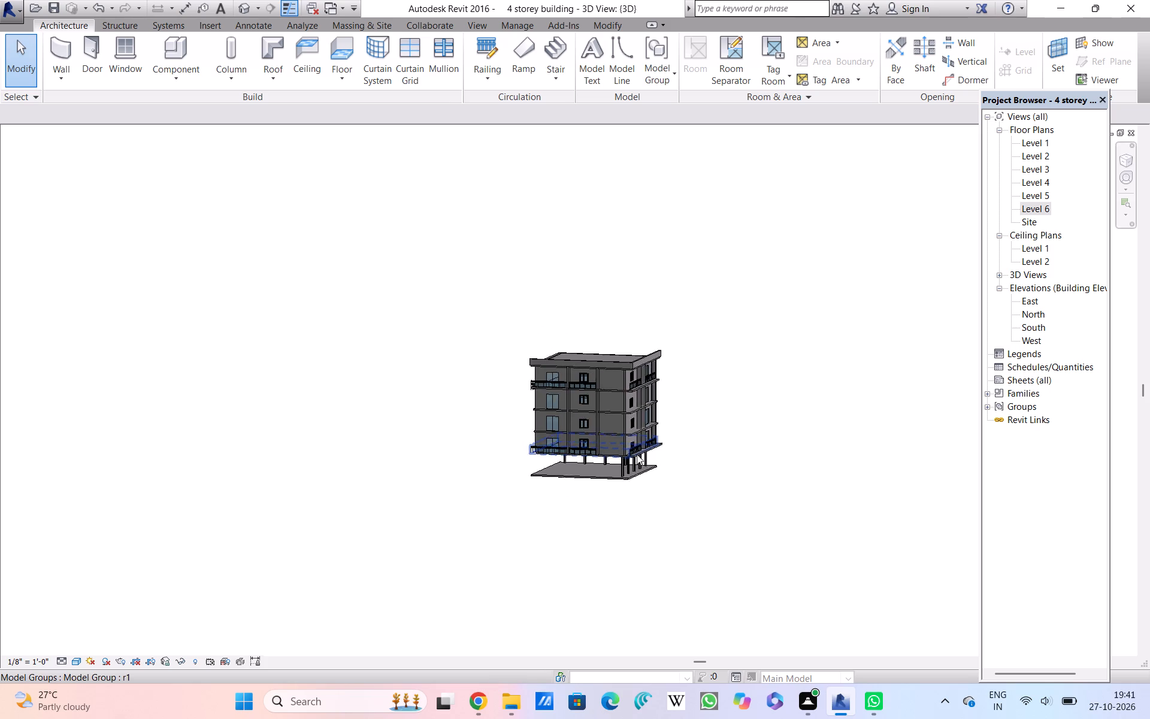
Examine the lowest storey's balcony railing group and the floor slab edge around the front corner.
scroll(637, 454, "up", 1)
scroll(637, 454, "down", 3)
scroll(637, 454, "up", 2)
scroll(637, 454, "down", 1)
scroll(637, 454, "up", 10)
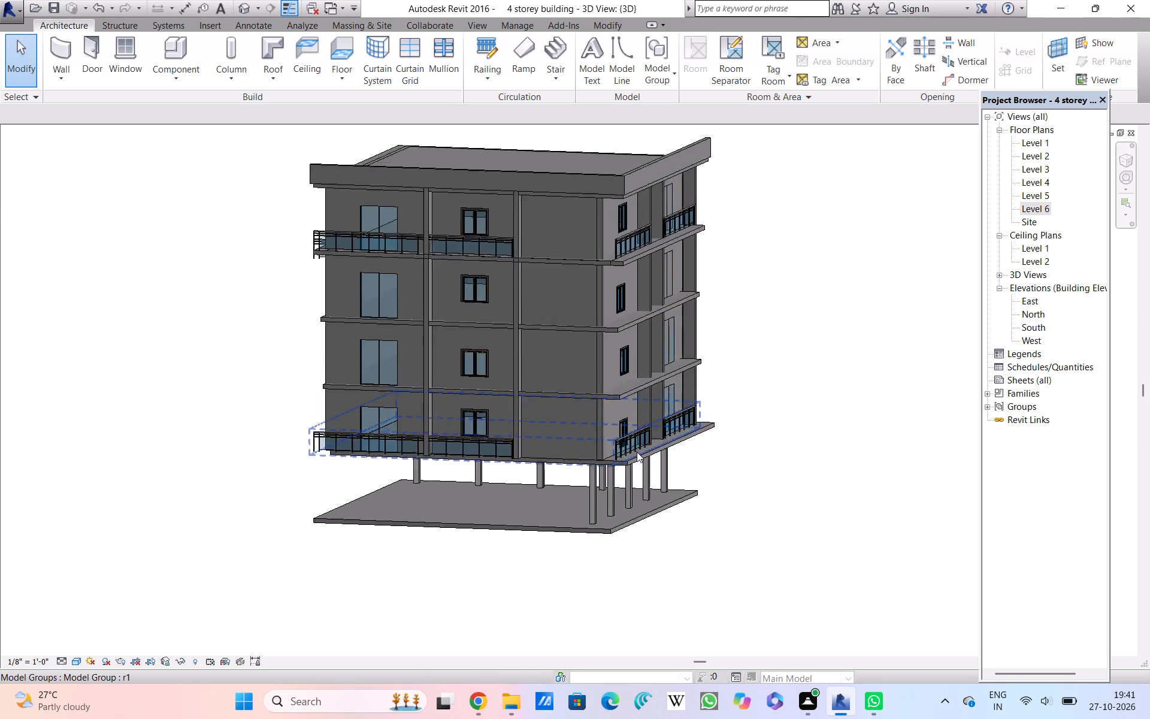
scroll(637, 452, "up", 1)
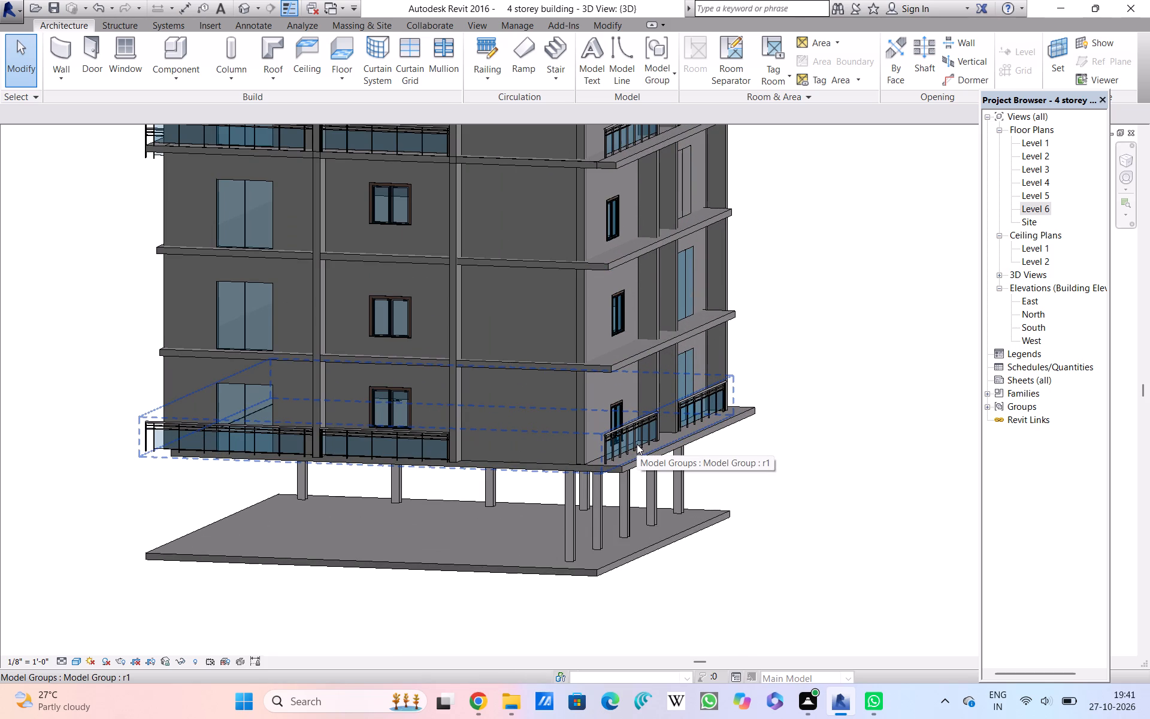
scroll(637, 442, "down", 2)
scroll(637, 442, "up", 2)
scroll(637, 442, "down", 3)
scroll(637, 443, "up", 2)
scroll(637, 443, "down", 2)
scroll(637, 445, "up", 2)
scroll(637, 445, "down", 2)
scroll(637, 446, "up", 1)
scroll(637, 446, "down", 1)
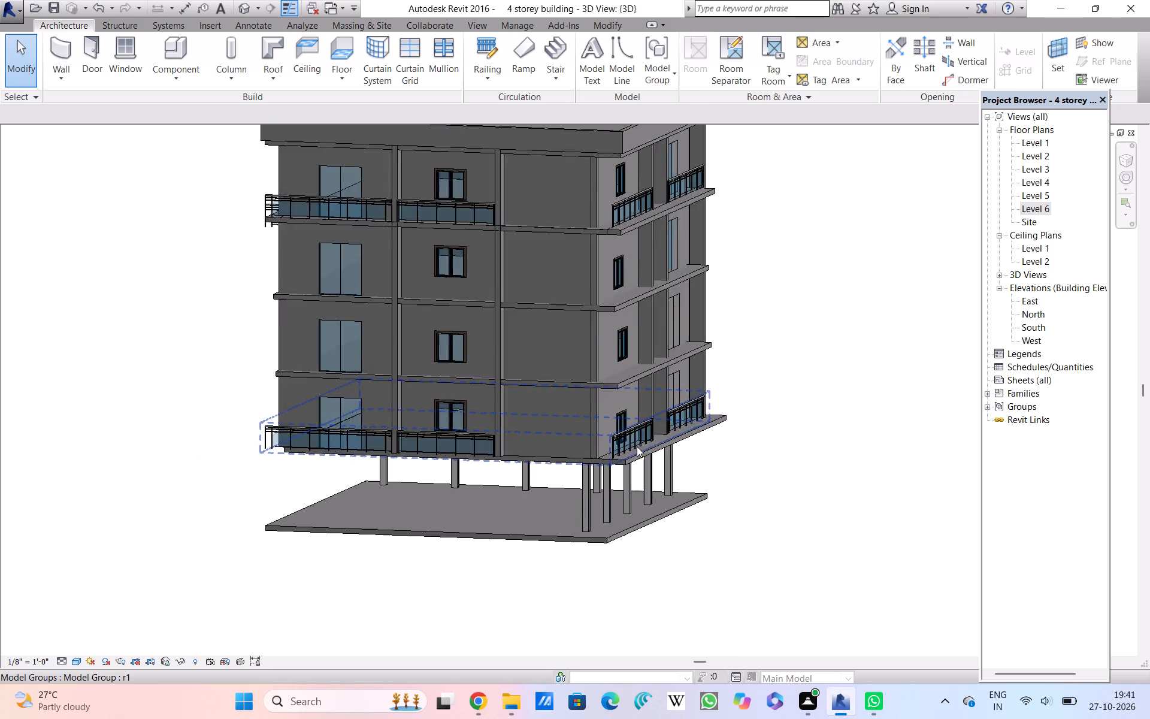
scroll(637, 446, "down", 1)
scroll(637, 446, "up", 3)
scroll(637, 446, "down", 4)
scroll(637, 447, "up", 2)
scroll(637, 447, "down", 2)
scroll(637, 447, "up", 3)
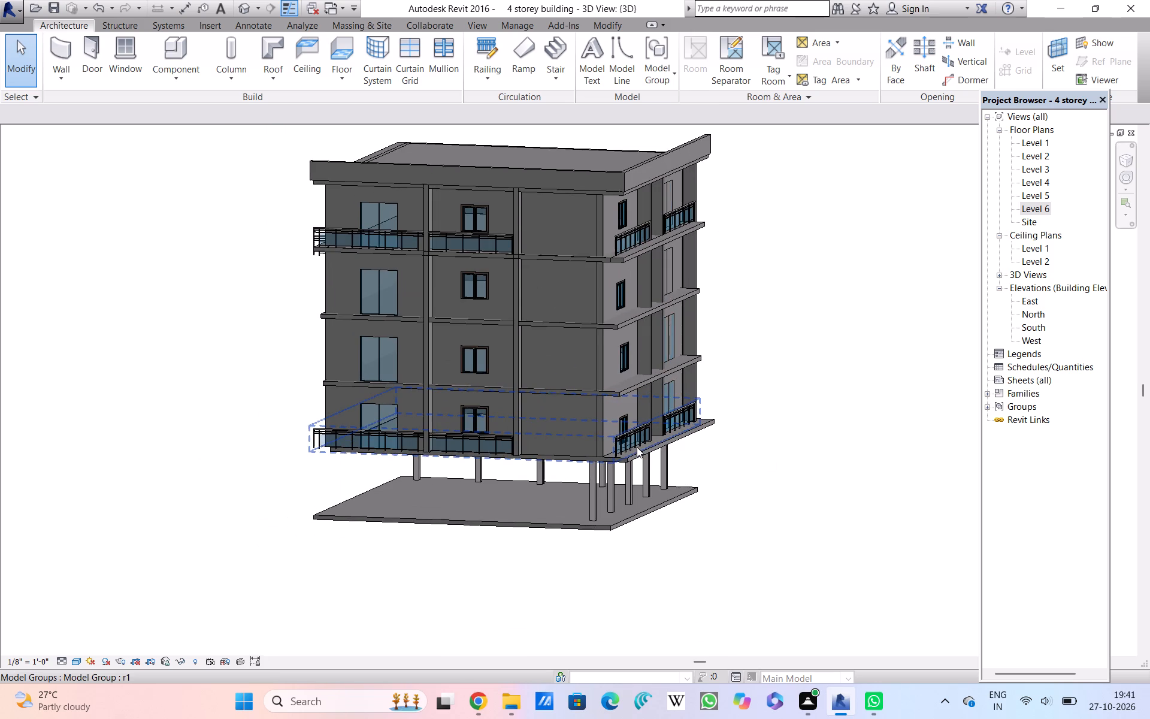
scroll(637, 447, "down", 3)
scroll(637, 447, "up", 1)
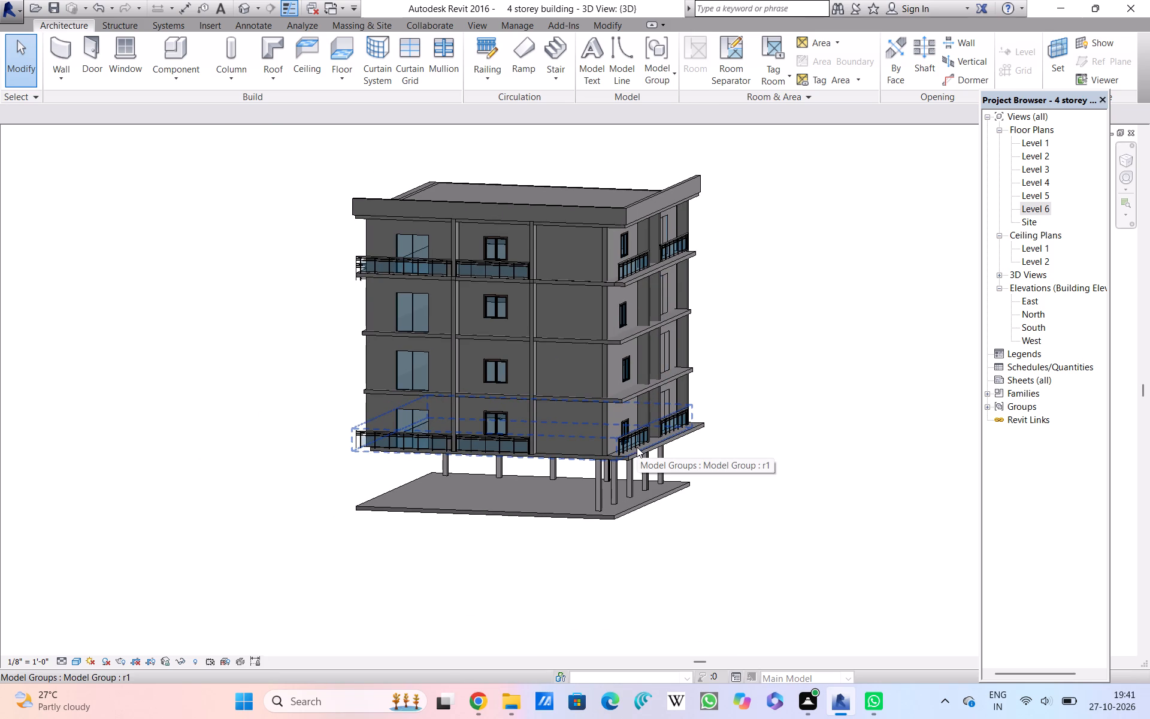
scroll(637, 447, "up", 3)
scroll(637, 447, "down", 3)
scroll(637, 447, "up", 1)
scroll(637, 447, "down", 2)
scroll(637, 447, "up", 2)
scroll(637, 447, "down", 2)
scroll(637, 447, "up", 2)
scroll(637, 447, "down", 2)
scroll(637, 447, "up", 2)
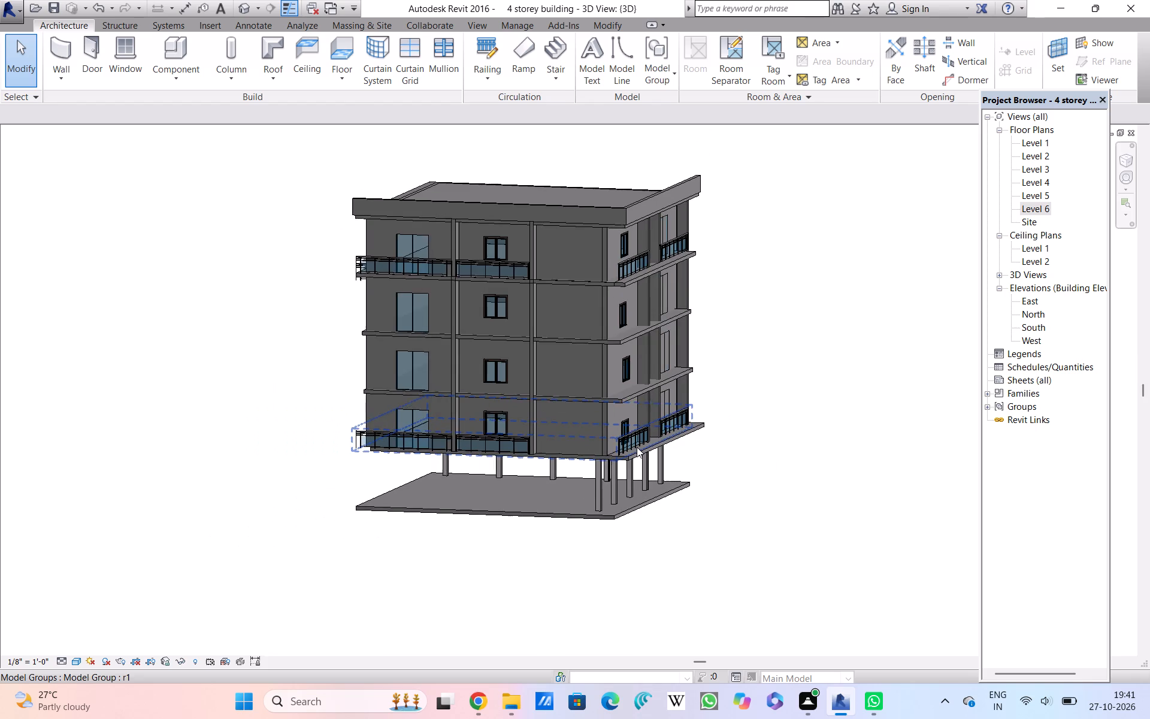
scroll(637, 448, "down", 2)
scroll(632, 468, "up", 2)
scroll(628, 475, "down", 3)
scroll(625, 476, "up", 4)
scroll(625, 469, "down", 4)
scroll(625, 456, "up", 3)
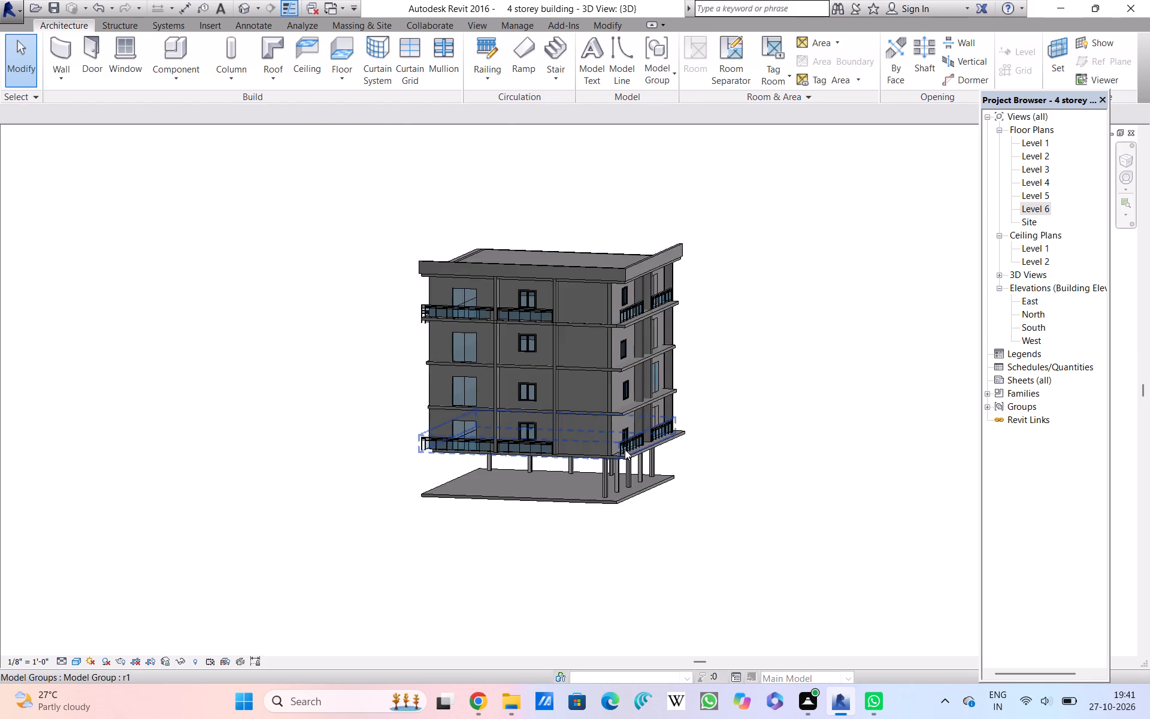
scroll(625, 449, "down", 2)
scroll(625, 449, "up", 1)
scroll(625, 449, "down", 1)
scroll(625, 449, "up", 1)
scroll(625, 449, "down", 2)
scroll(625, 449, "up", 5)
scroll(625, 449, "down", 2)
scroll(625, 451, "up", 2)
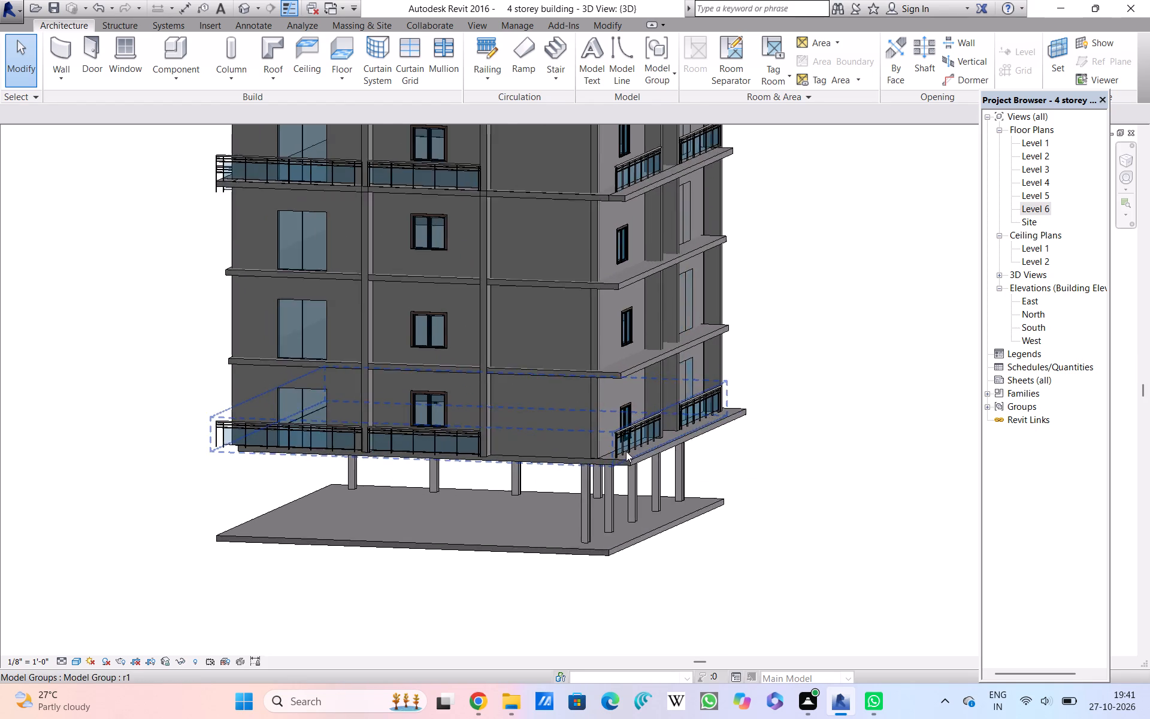
Examine the ground-level structural columns and the floor slab above them near the front corner.
scroll(626, 451, "up", 4)
scroll(617, 486, "down", 6)
scroll(616, 486, "up", 4)
scroll(616, 488, "down", 3)
scroll(616, 488, "up", 1)
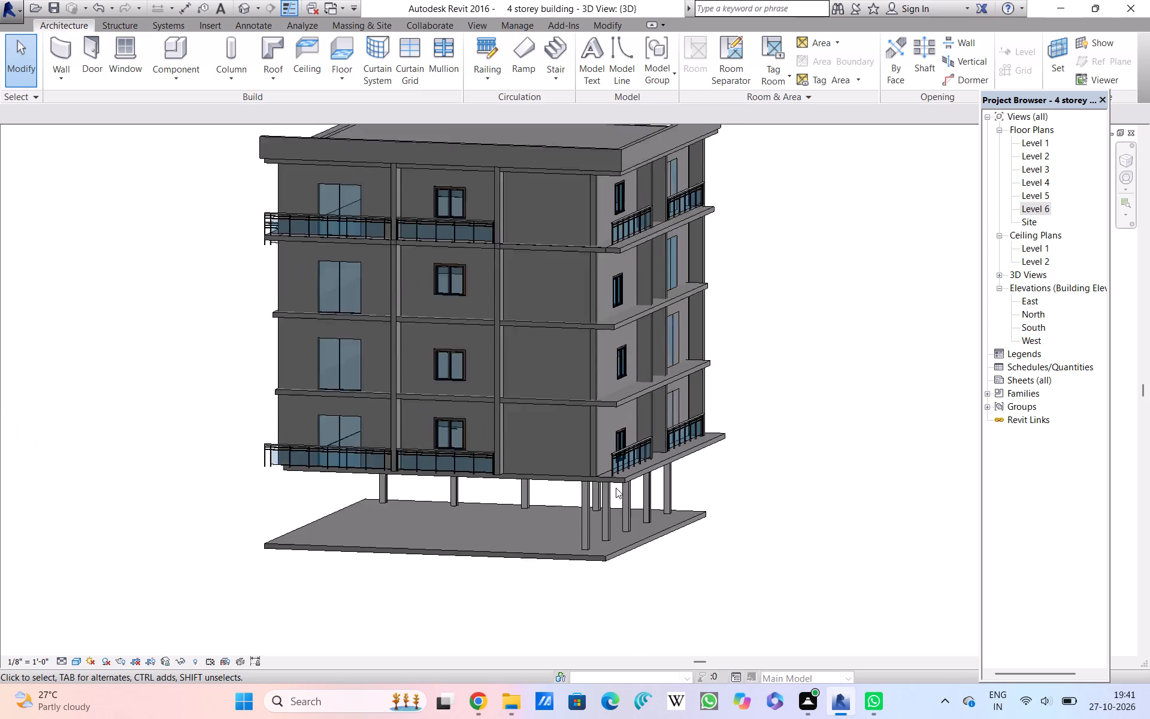
scroll(616, 488, "down", 2)
scroll(616, 488, "up", 1)
scroll(616, 488, "down", 7)
scroll(618, 489, "up", 8)
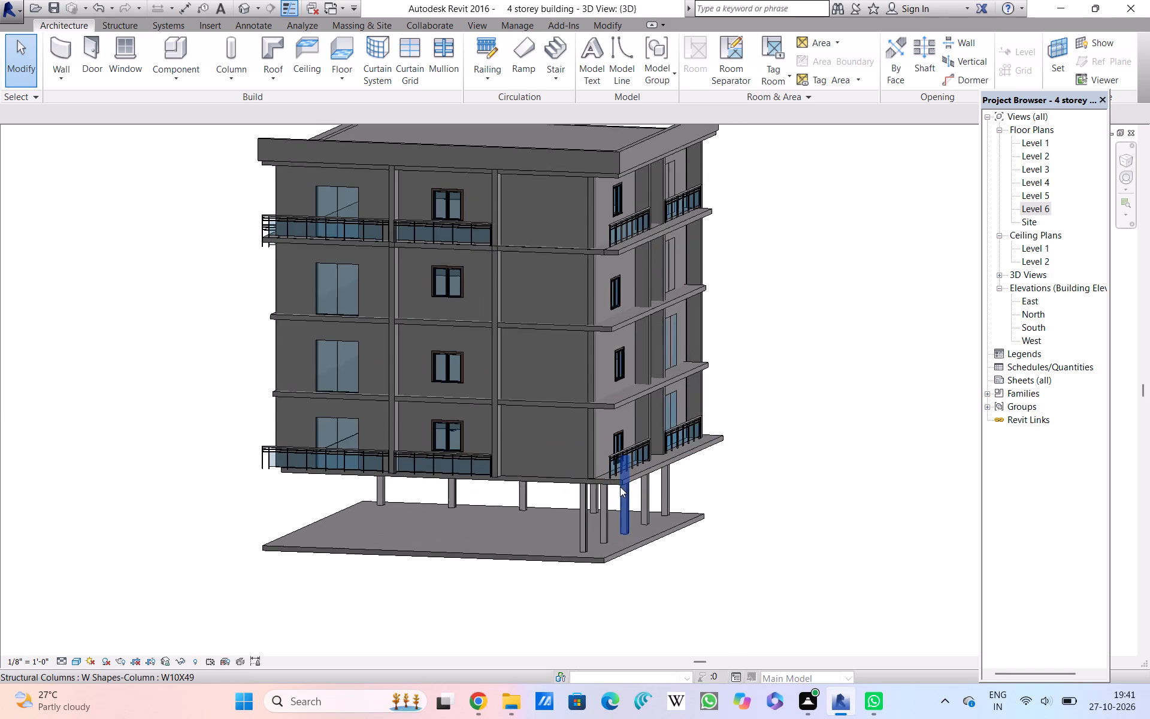
scroll(620, 488, "up", 6)
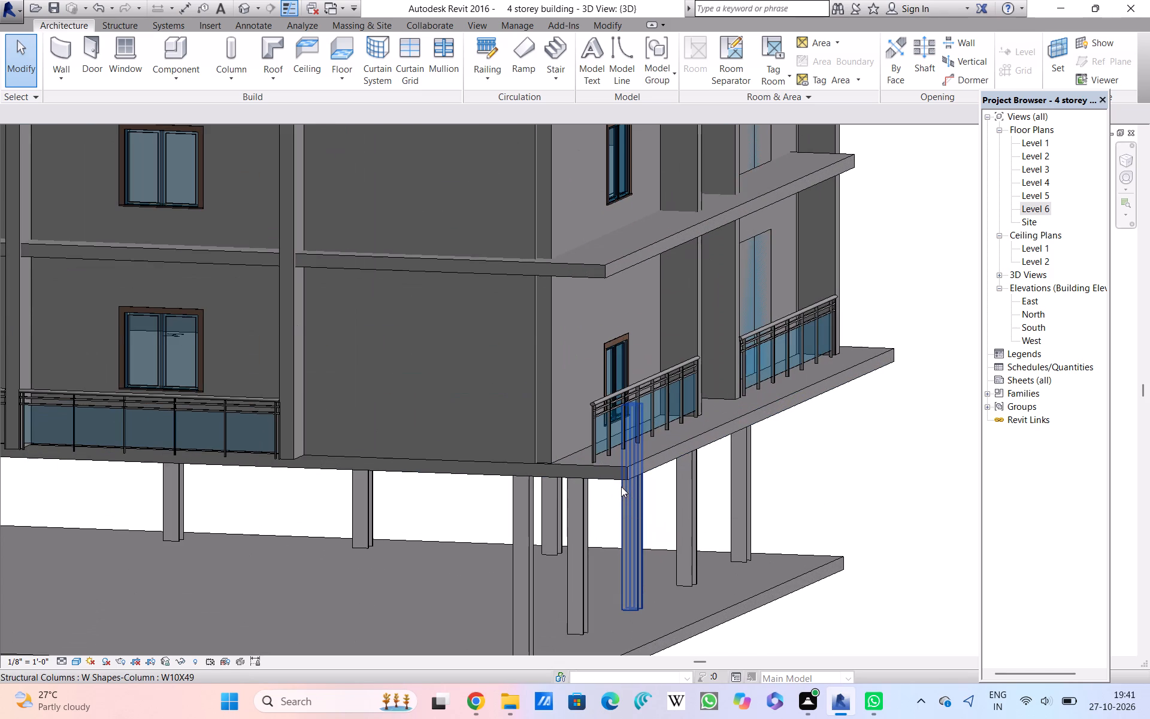
scroll(621, 485, "up", 3)
scroll(621, 482, "down", 5)
scroll(621, 487, "up", 1)
scroll(621, 485, "down", 4)
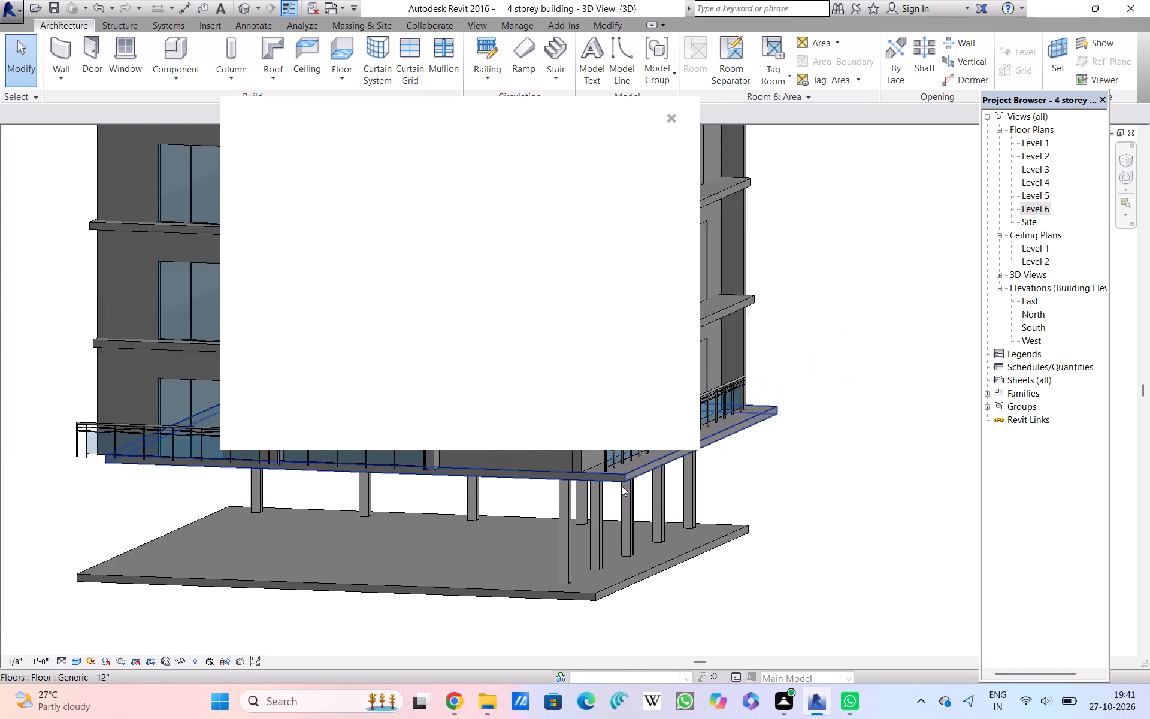
scroll(621, 487, "down", 3)
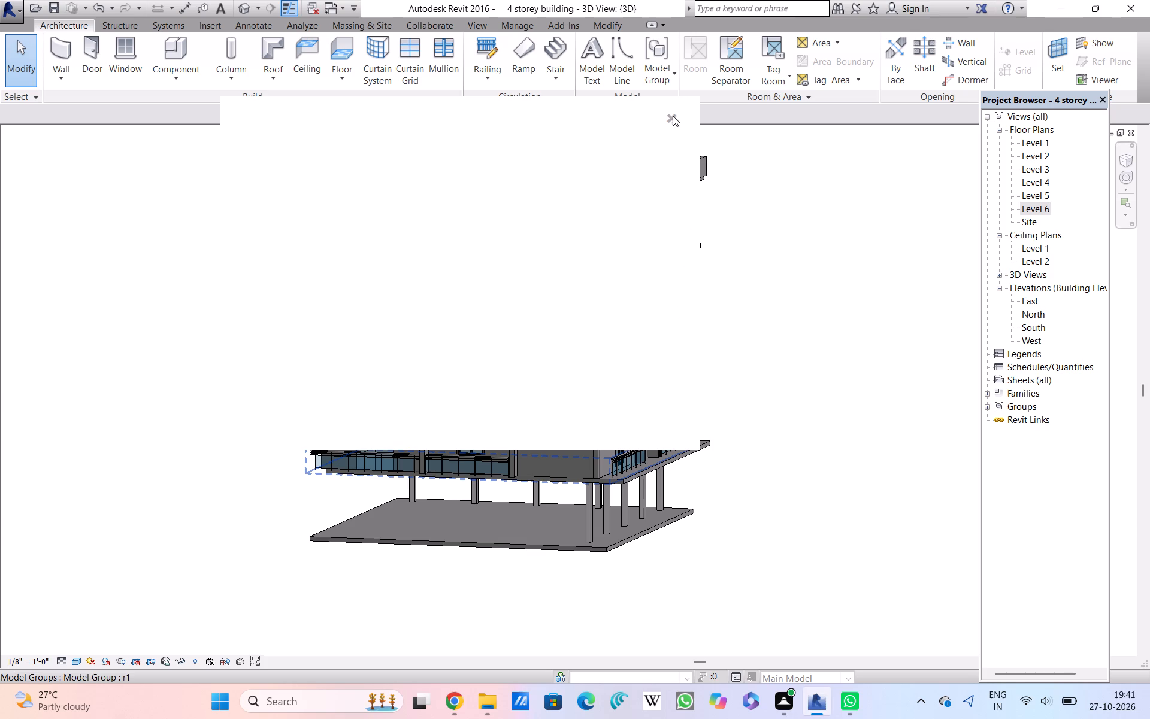
Dismiss the blank pop-up window covering the upper storeys in the 3D view.
double_click(673, 116)
Inspect the side facade's projecting walls, windows and balcony railings across all storeys.
scroll(658, 291, "down", 1)
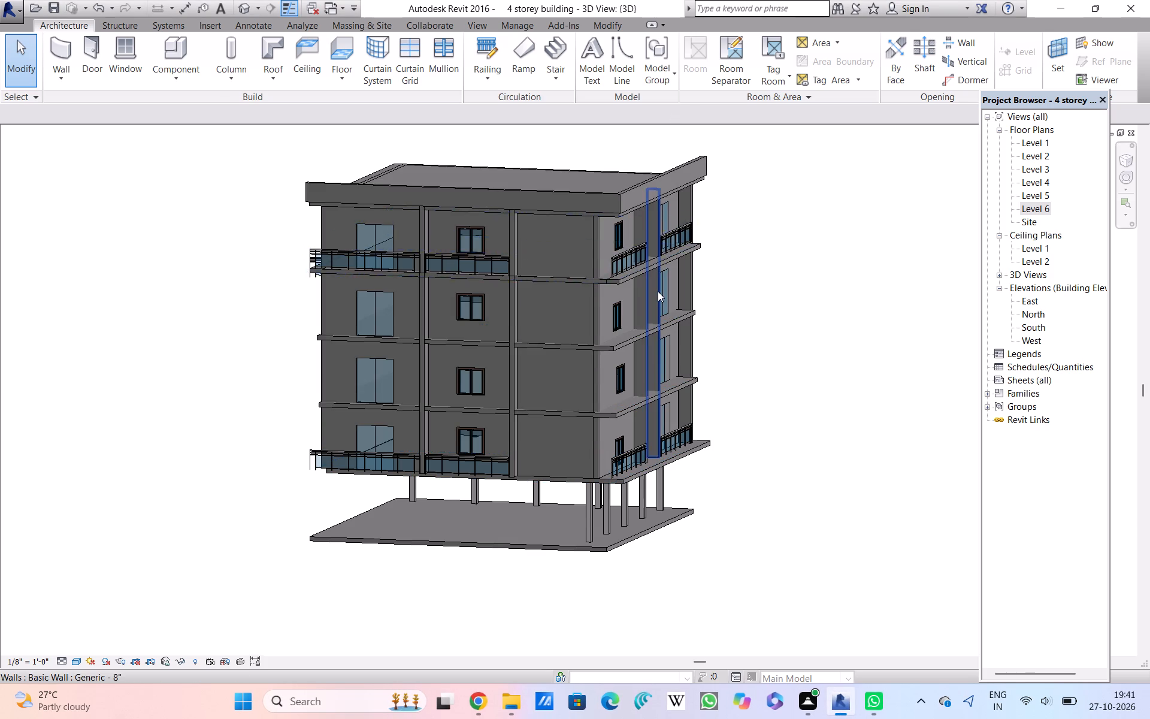
scroll(658, 291, "up", 1)
scroll(658, 291, "down", 3)
scroll(658, 291, "up", 9)
scroll(658, 292, "down", 7)
scroll(658, 295, "up", 1)
scroll(658, 295, "down", 1)
scroll(658, 295, "up", 2)
scroll(658, 295, "down", 2)
scroll(658, 295, "up", 1)
scroll(658, 295, "down", 2)
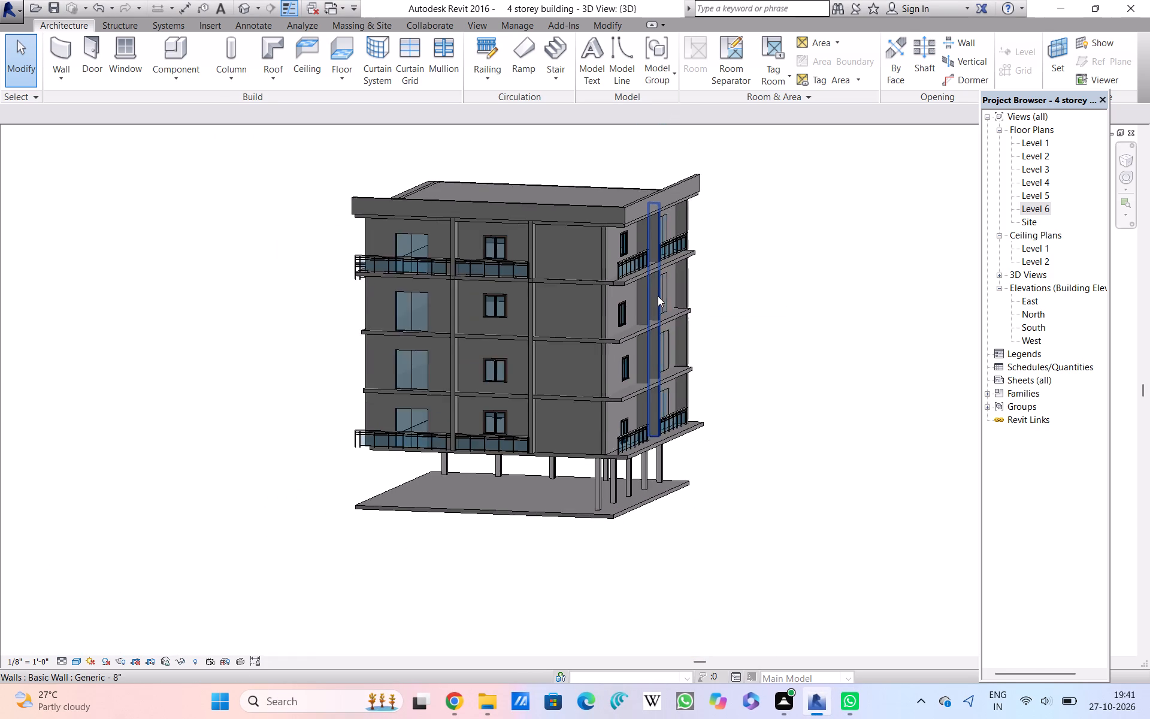
scroll(658, 296, "up", 1)
scroll(658, 296, "down", 1)
scroll(658, 298, "up", 1)
scroll(658, 298, "down", 2)
scroll(658, 298, "up", 1)
scroll(658, 298, "down", 1)
scroll(658, 298, "up", 7)
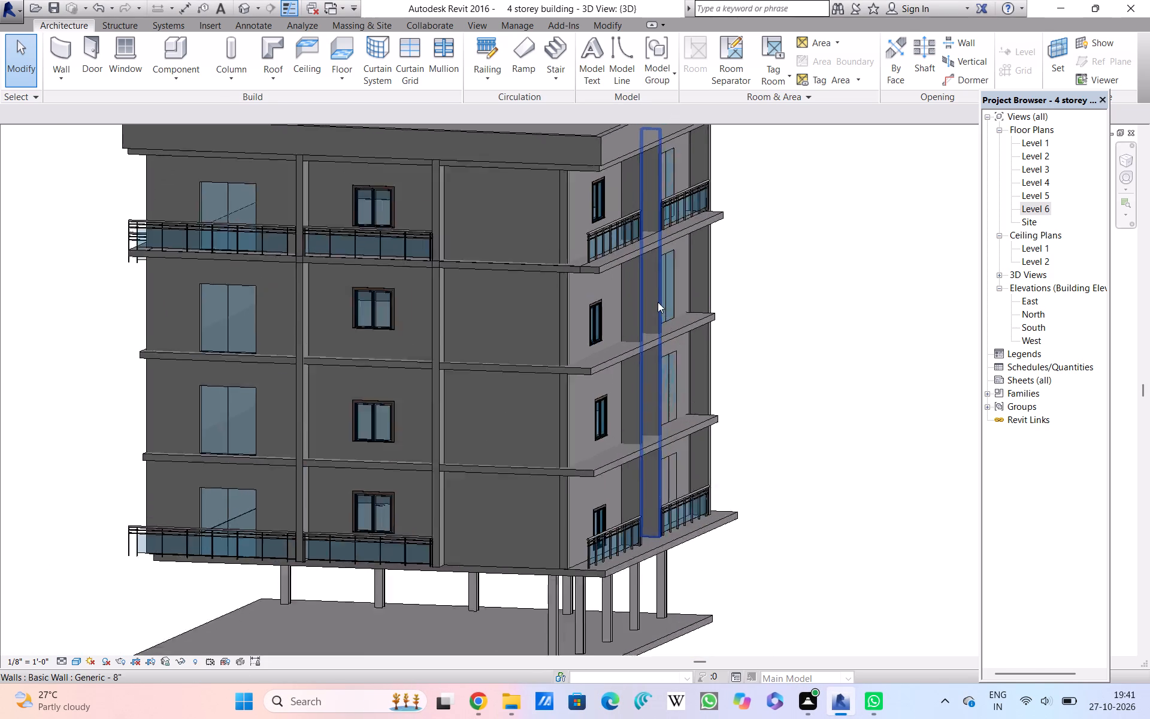
scroll(658, 302, "down", 2)
scroll(658, 304, "up", 2)
scroll(658, 304, "down", 3)
scroll(658, 308, "up", 3)
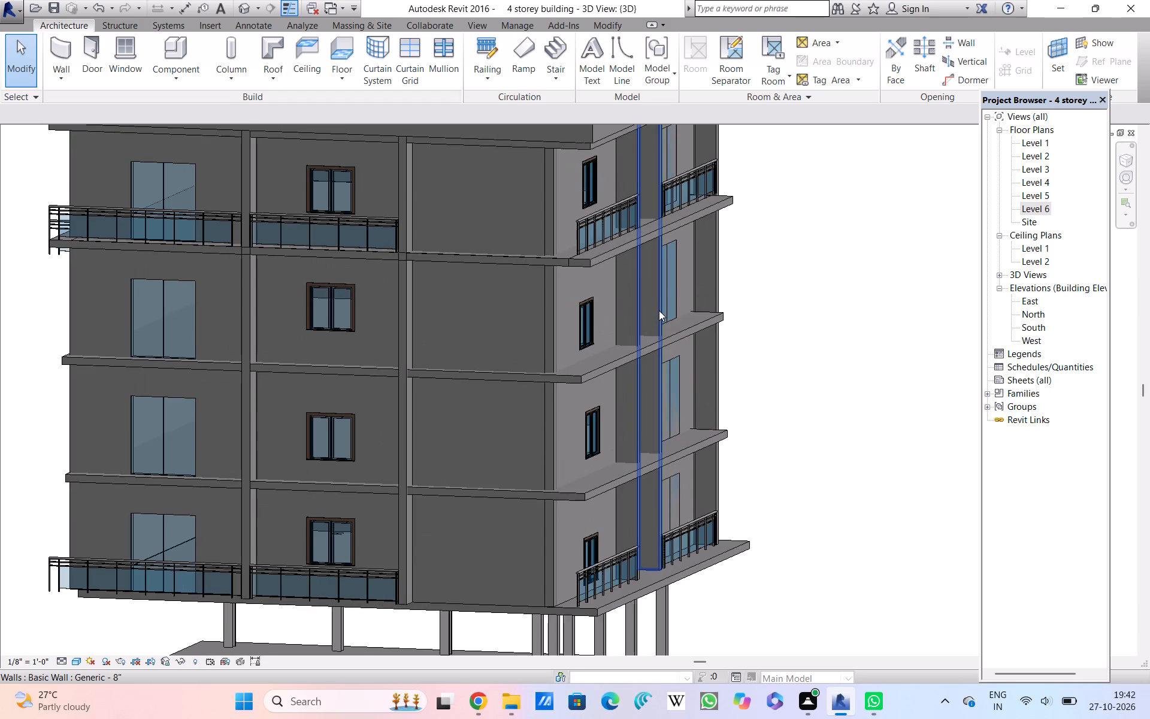
Inspect the side facade's middle-storey slab edges, windows and recessed walls, and compare them with the whole building.
scroll(659, 308, "up", 7)
scroll(662, 295, "down", 5)
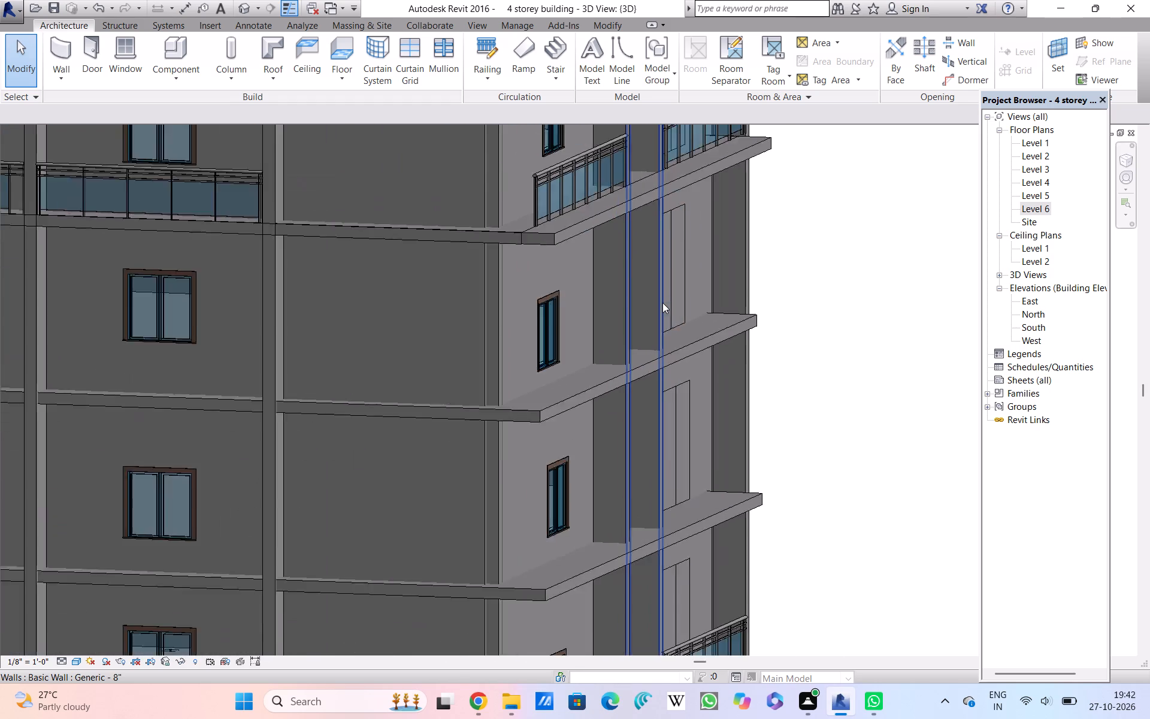
scroll(662, 303, "down", 4)
scroll(662, 303, "up", 2)
scroll(662, 303, "down", 2)
scroll(662, 303, "up", 1)
scroll(662, 303, "down", 2)
scroll(662, 303, "up", 3)
scroll(662, 303, "down", 4)
scroll(662, 303, "up", 2)
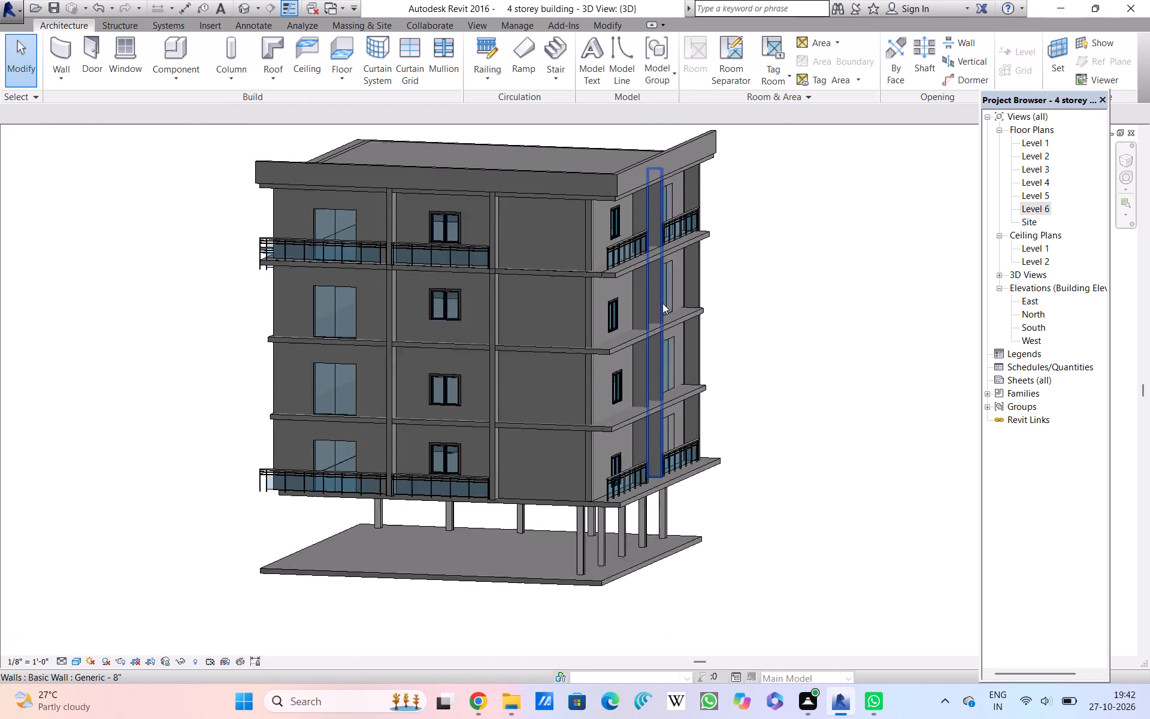
scroll(662, 303, "down", 2)
scroll(662, 303, "up", 1)
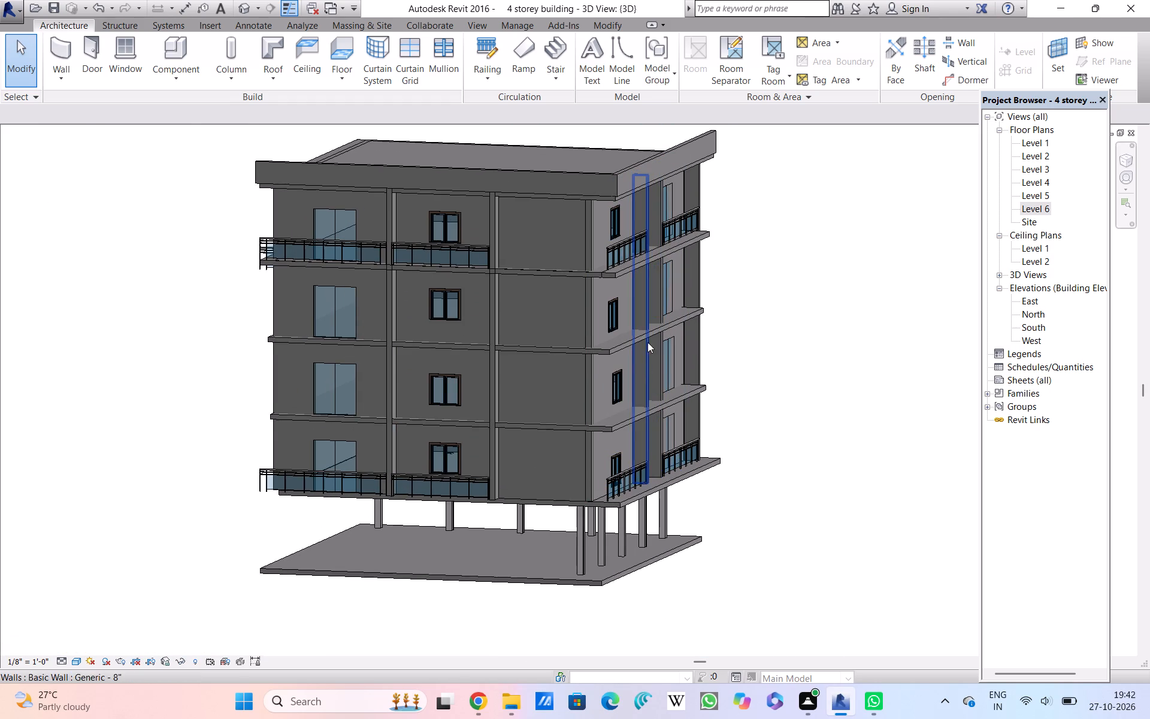
scroll(654, 315, "up", 1)
scroll(689, 235, "down", 7)
scroll(691, 235, "up", 2)
scroll(691, 235, "down", 2)
scroll(691, 235, "up", 1)
scroll(691, 235, "down", 1)
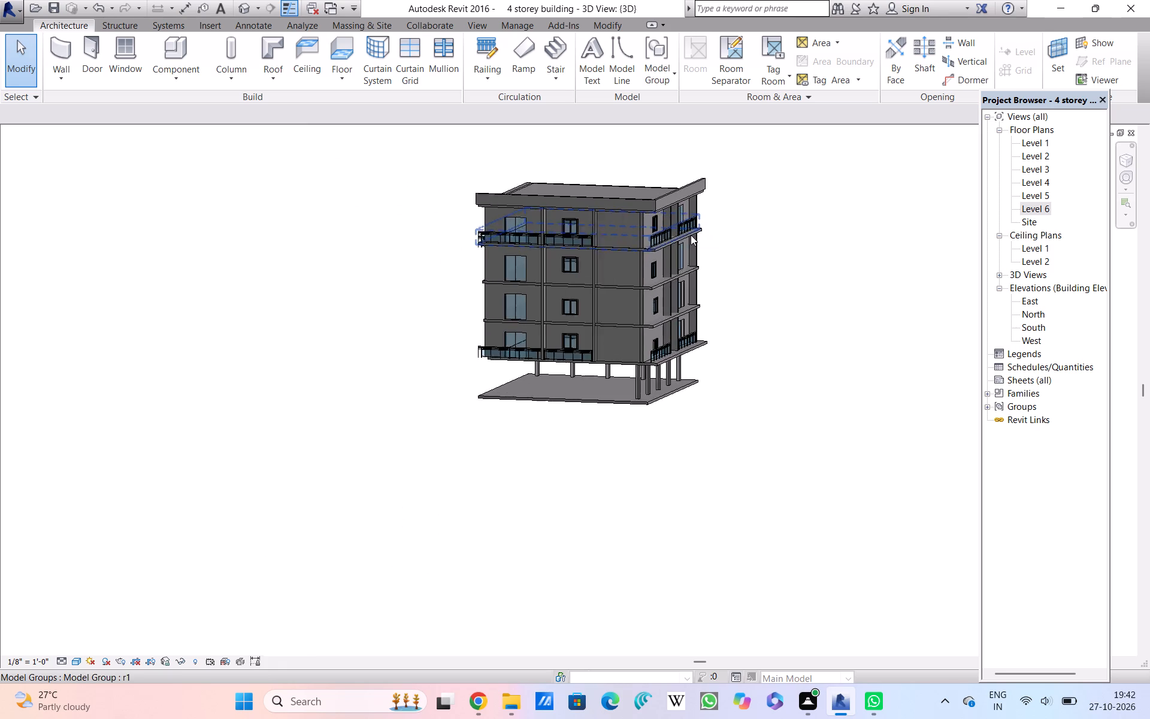
Examine the top storey's side balcony railings, slab edge and the doors beneath them up close.
scroll(697, 237, "up", 20)
scroll(697, 237, "up", 2)
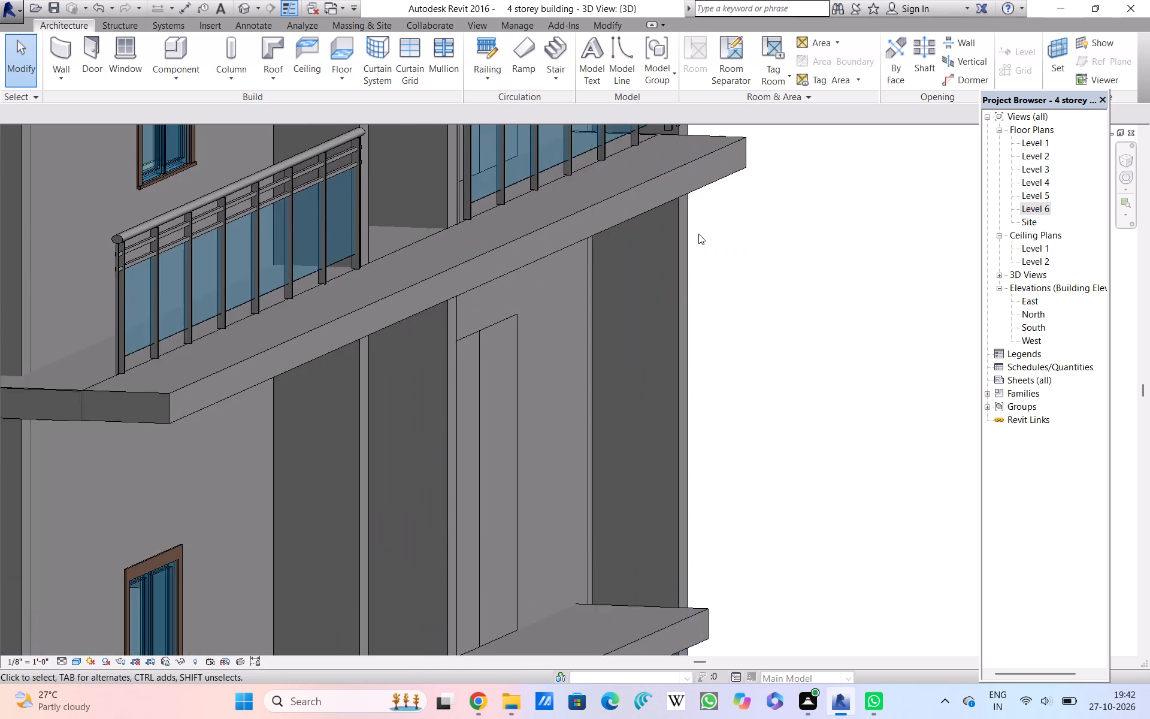
scroll(698, 234, "up", 5)
scroll(698, 234, "down", 18)
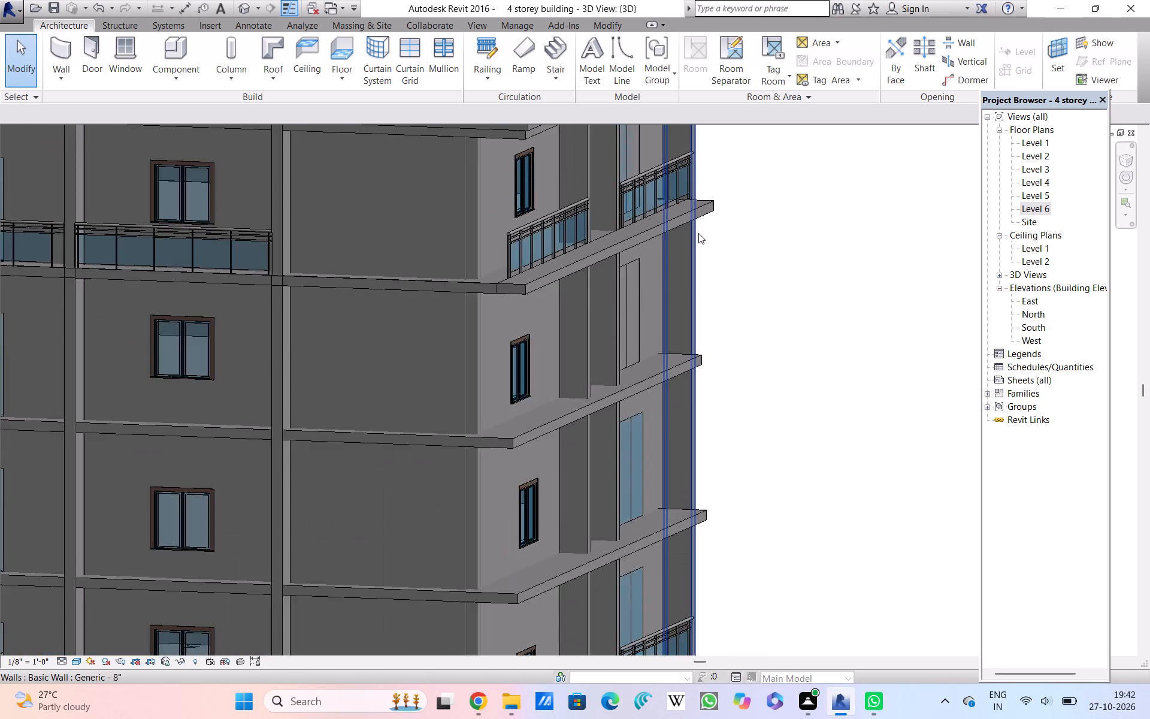
scroll(698, 233, "down", 6)
scroll(697, 233, "up", 5)
scroll(697, 233, "down", 5)
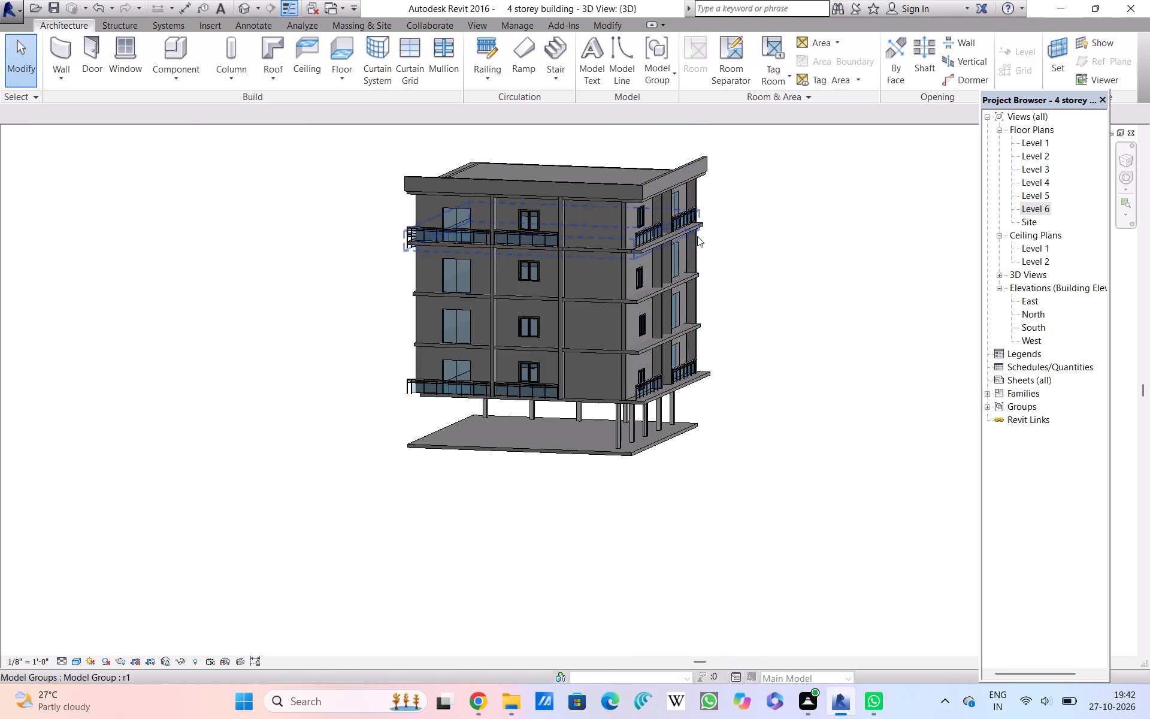
scroll(695, 236, "up", 2)
scroll(695, 235, "down", 3)
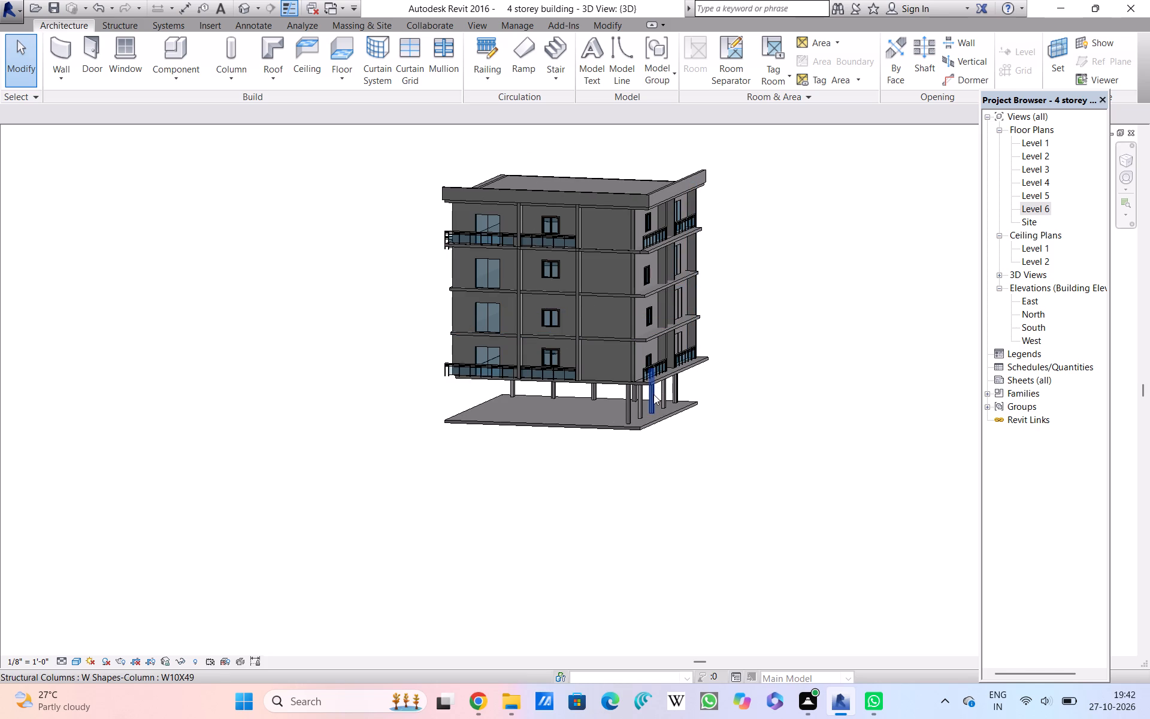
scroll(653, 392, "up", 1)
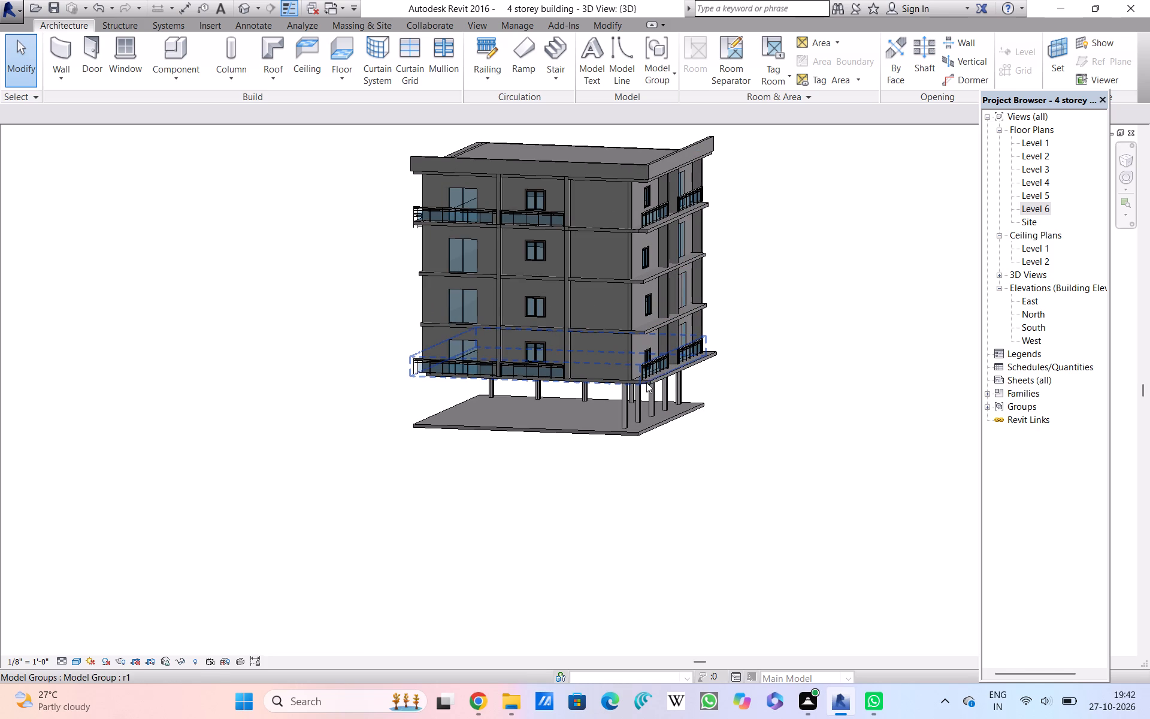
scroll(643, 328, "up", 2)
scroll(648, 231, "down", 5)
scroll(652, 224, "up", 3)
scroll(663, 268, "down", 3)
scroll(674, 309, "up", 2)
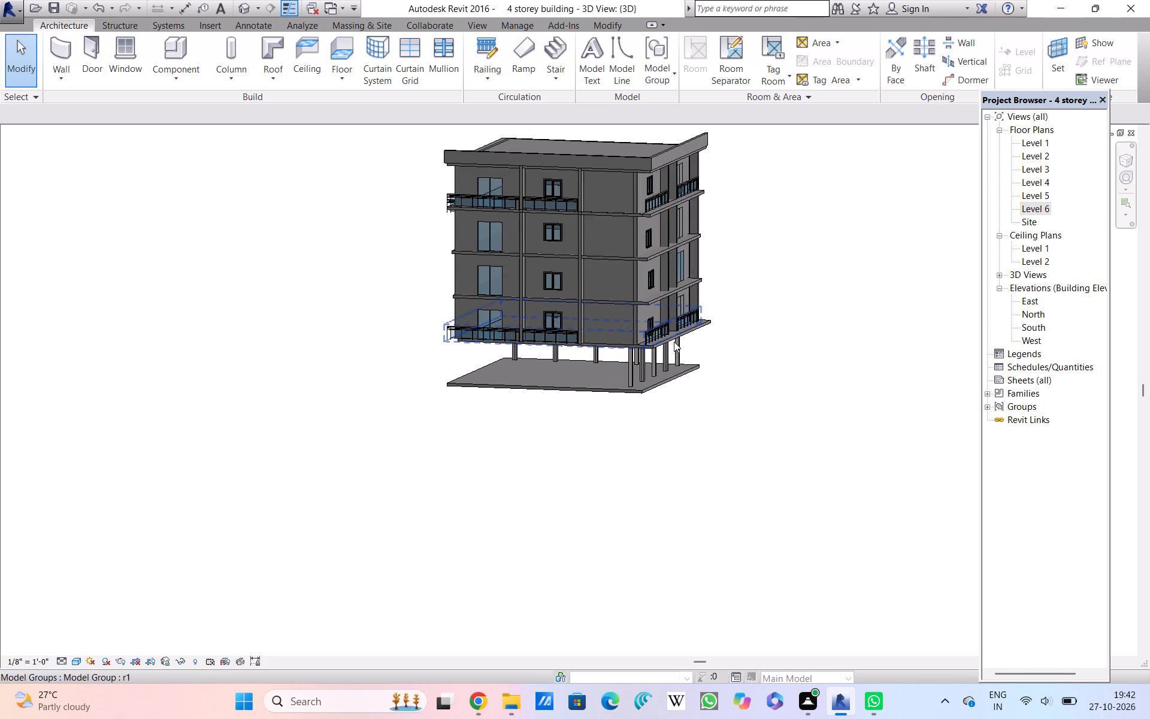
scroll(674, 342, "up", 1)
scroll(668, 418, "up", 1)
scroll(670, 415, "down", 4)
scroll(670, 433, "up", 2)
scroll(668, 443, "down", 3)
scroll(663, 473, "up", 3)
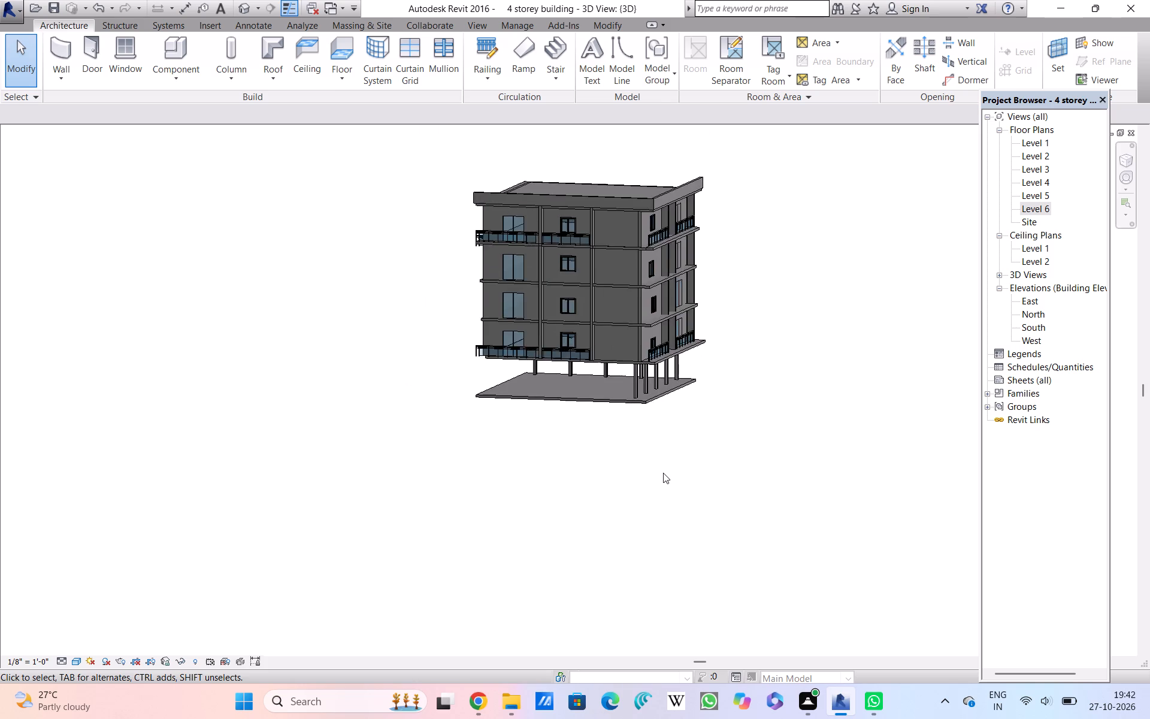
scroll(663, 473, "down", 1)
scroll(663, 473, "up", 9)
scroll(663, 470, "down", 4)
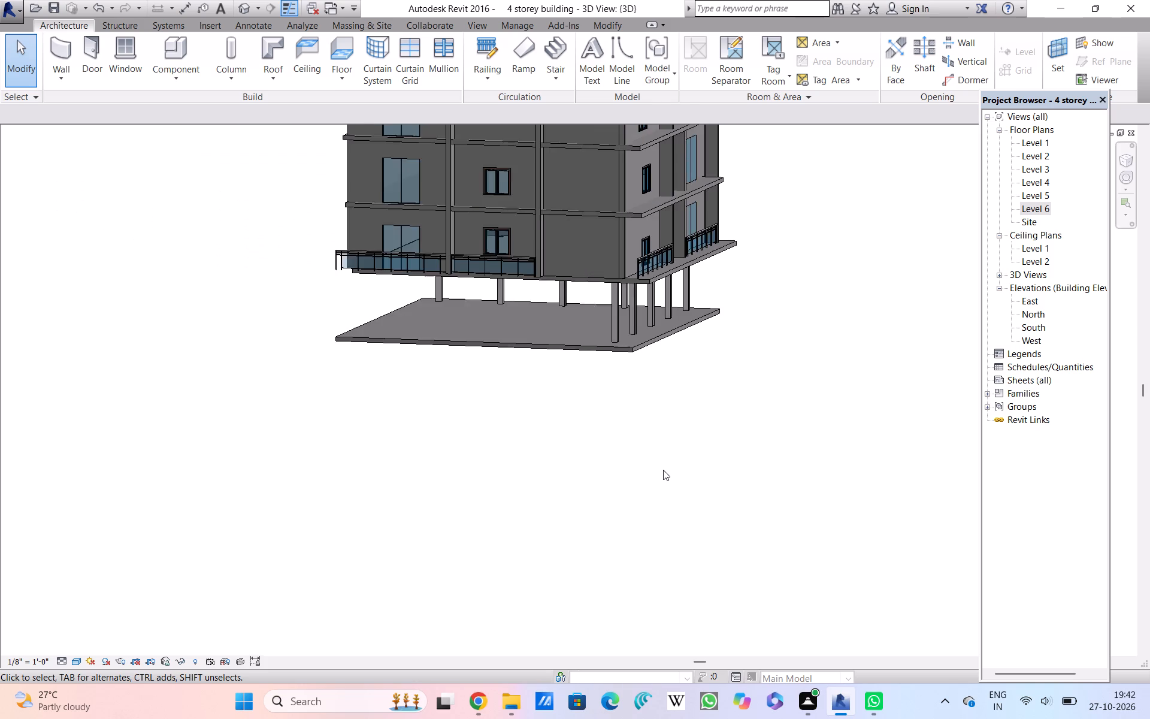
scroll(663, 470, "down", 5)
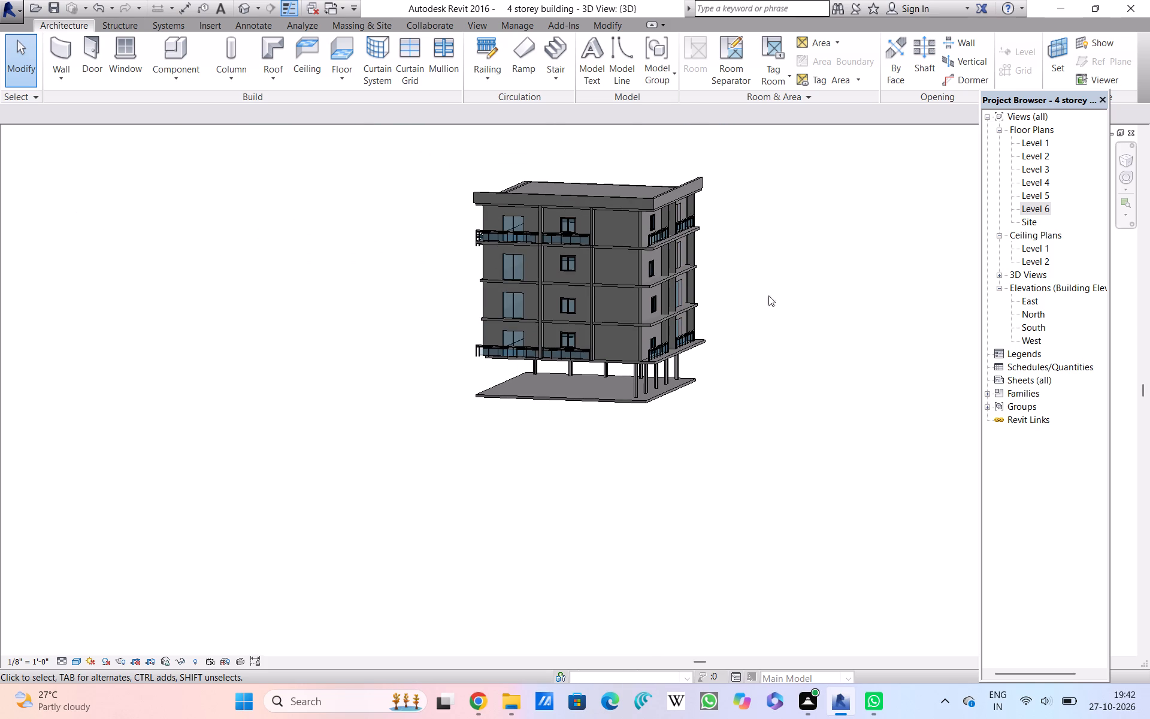
Examine the side facade's lower storeys, including slab edges, doors, windows, balcony railings and the ground-level columns.
scroll(772, 280, "up", 6)
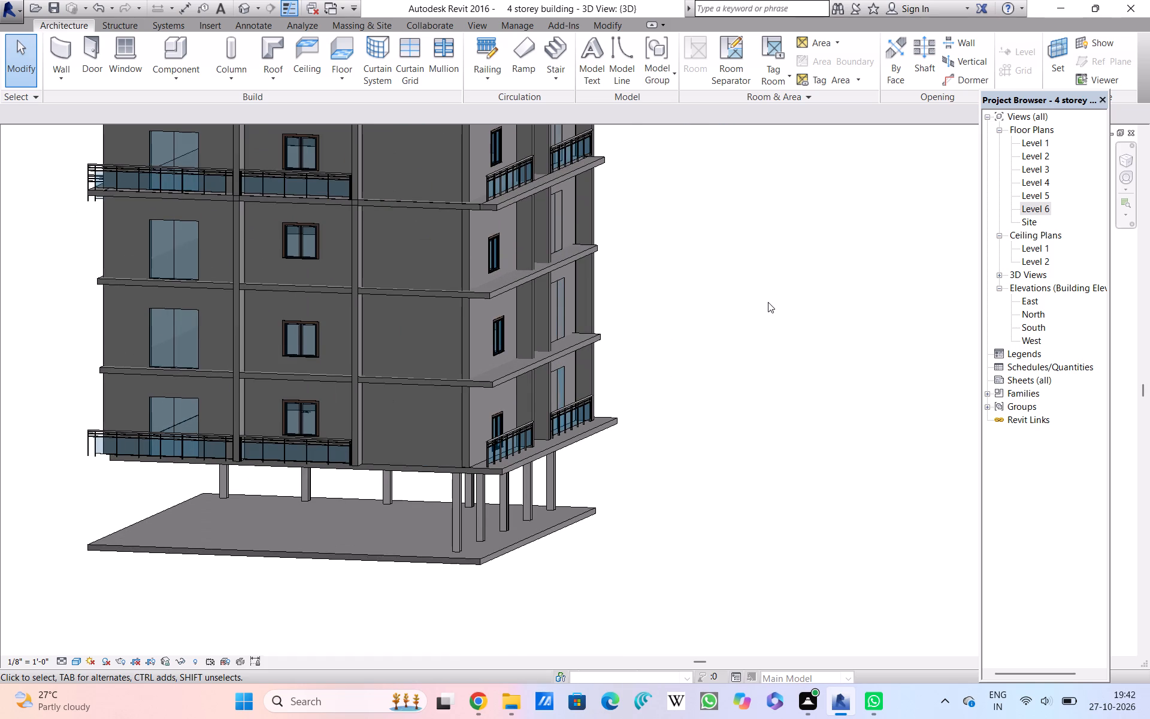
scroll(749, 354, "down", 2)
scroll(749, 354, "up", 2)
scroll(749, 354, "down", 2)
scroll(749, 354, "up", 2)
scroll(749, 354, "down", 2)
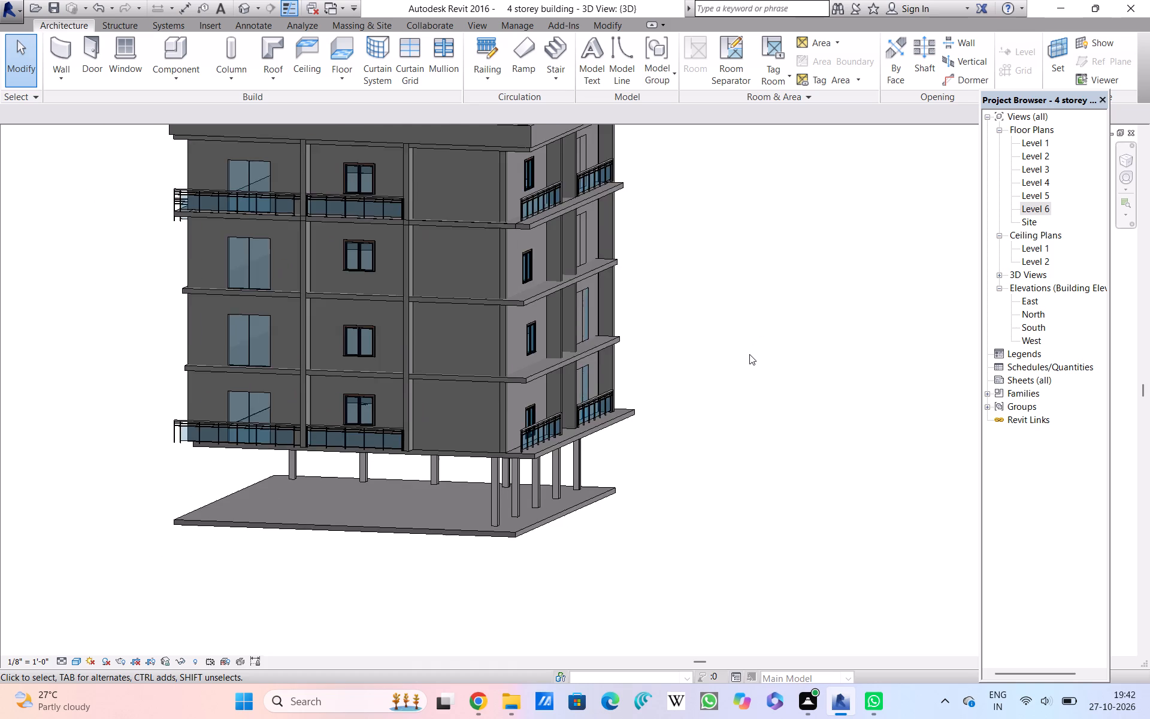
scroll(749, 354, "down", 1)
scroll(749, 354, "up", 1)
scroll(749, 355, "down", 2)
scroll(749, 356, "up", 6)
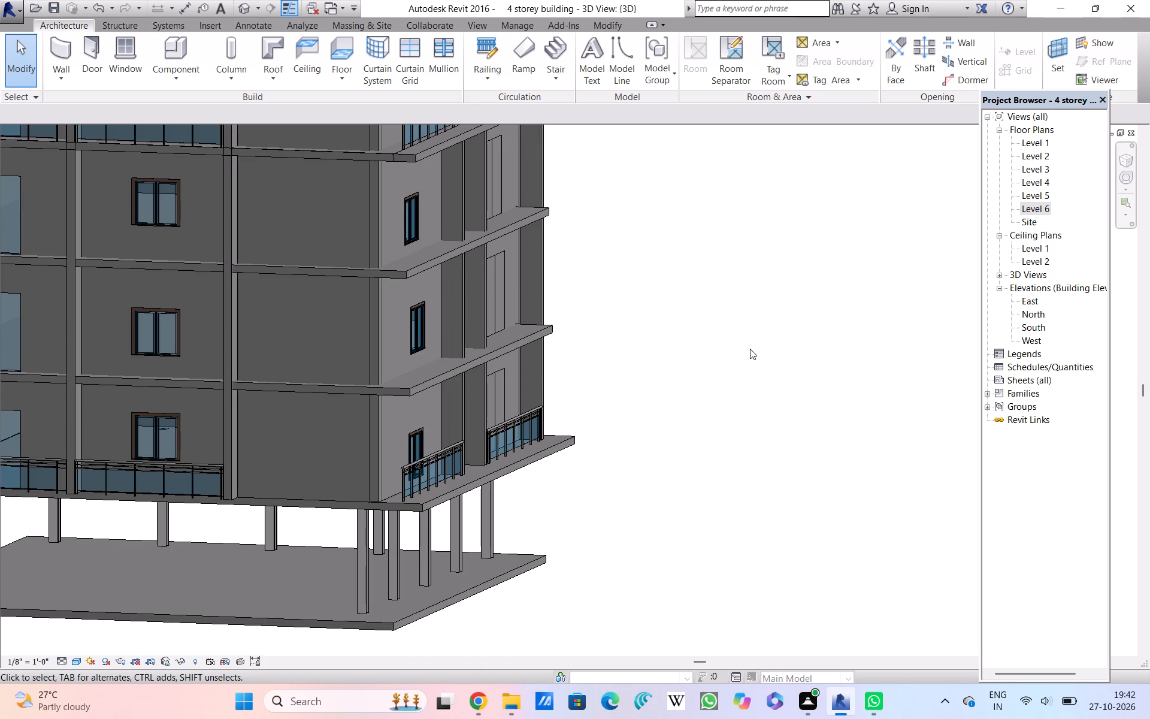
scroll(750, 349, "up", 2)
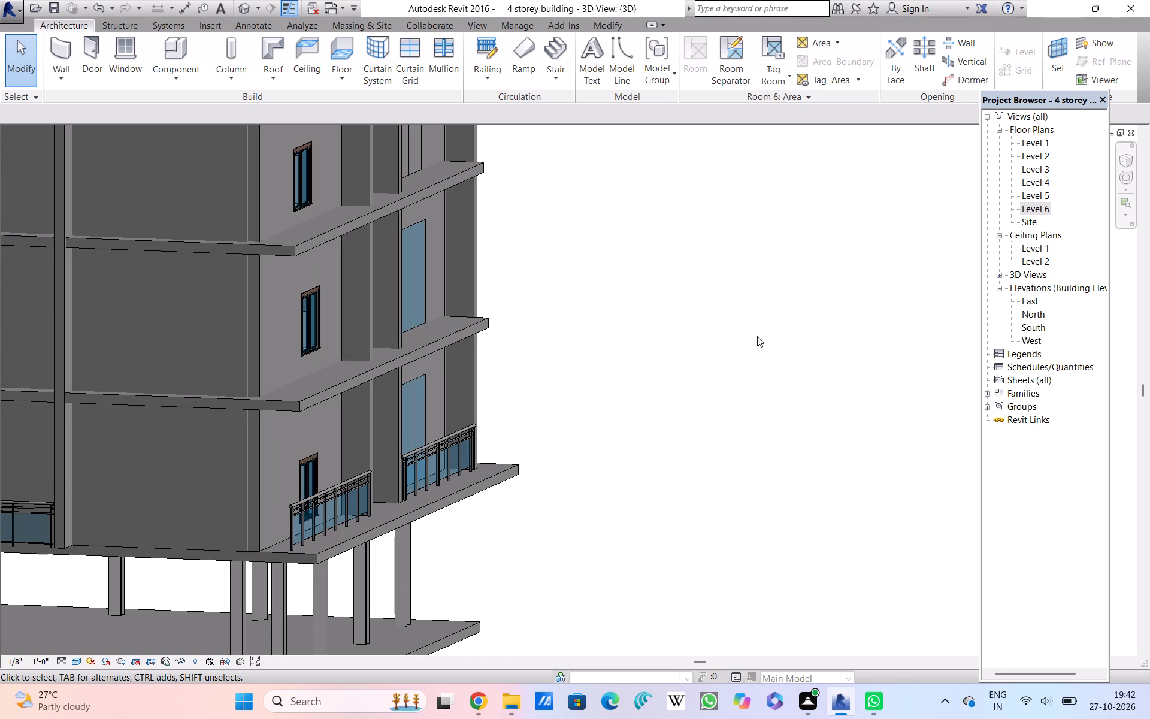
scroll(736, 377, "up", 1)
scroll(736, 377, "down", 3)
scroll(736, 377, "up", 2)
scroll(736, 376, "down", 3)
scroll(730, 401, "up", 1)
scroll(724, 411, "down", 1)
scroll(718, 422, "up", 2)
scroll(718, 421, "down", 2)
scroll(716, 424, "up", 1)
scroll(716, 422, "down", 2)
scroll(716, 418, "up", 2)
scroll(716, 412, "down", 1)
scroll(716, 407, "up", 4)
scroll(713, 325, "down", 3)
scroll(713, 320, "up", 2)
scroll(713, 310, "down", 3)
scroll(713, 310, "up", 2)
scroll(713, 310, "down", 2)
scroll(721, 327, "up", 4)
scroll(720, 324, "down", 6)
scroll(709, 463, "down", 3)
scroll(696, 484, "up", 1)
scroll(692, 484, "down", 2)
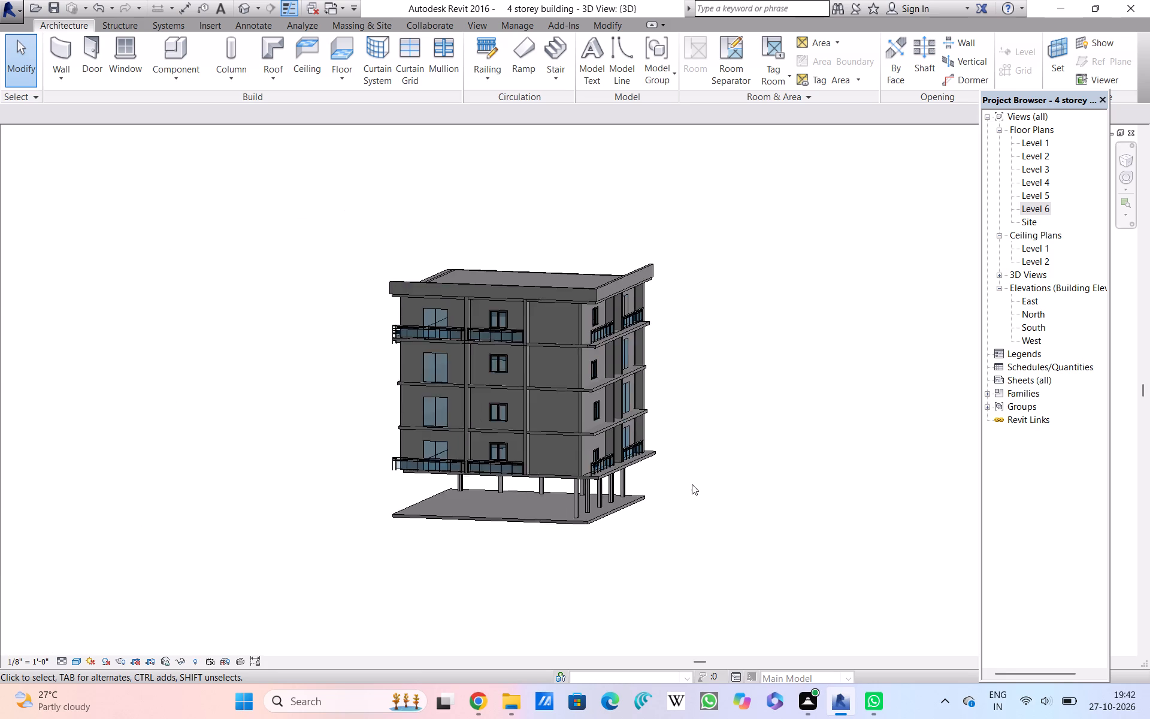
Examine the building's lower storeys, corner balcony railings, ground-level columns and base slab against the whole model.
scroll(691, 484, "up", 6)
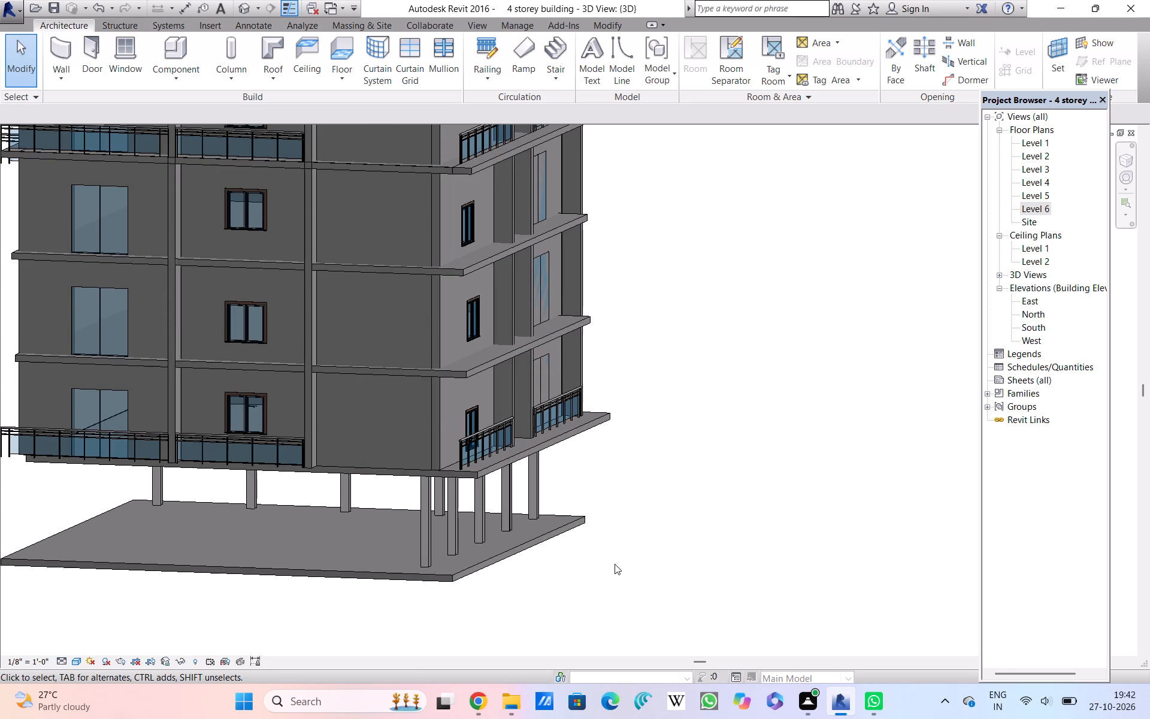
scroll(592, 513, "up", 1)
scroll(592, 513, "down", 3)
scroll(592, 515, "up", 2)
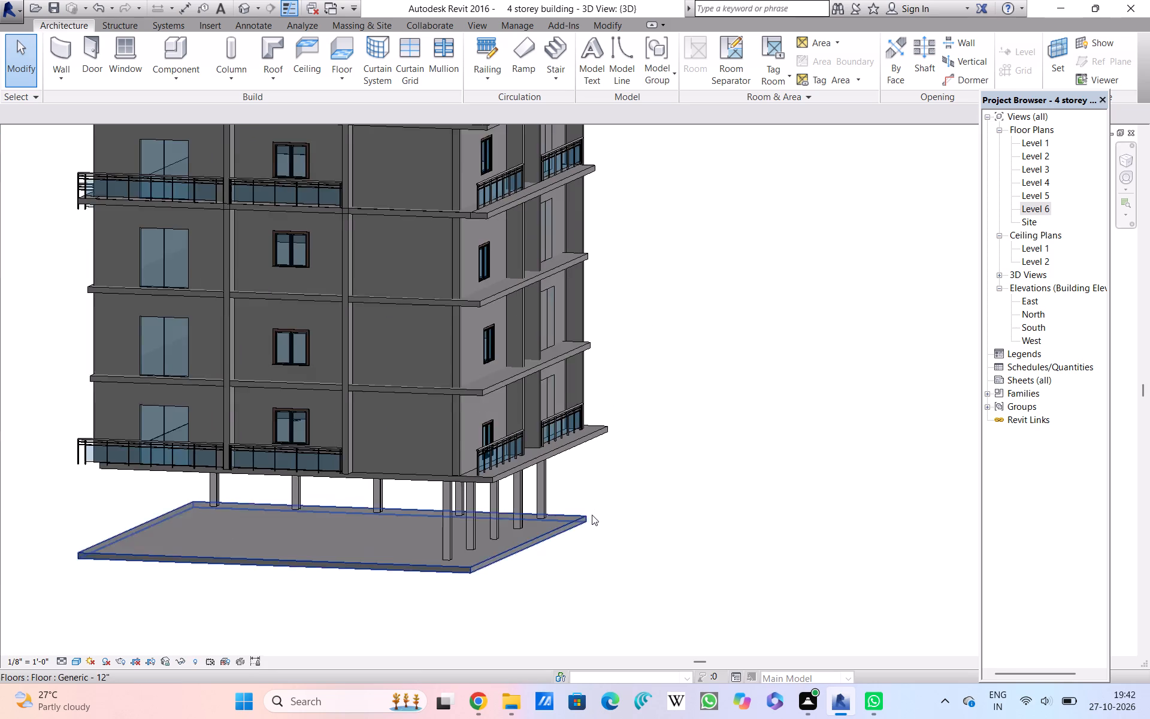
scroll(592, 515, "down", 3)
scroll(592, 517, "up", 1)
scroll(591, 519, "down", 2)
scroll(591, 521, "up", 3)
scroll(591, 519, "down", 1)
scroll(591, 519, "up", 2)
scroll(590, 519, "down", 1)
scroll(589, 522, "up", 1)
scroll(589, 522, "down", 3)
scroll(589, 522, "up", 2)
scroll(589, 522, "down", 2)
scroll(589, 522, "up", 1)
scroll(589, 522, "down", 2)
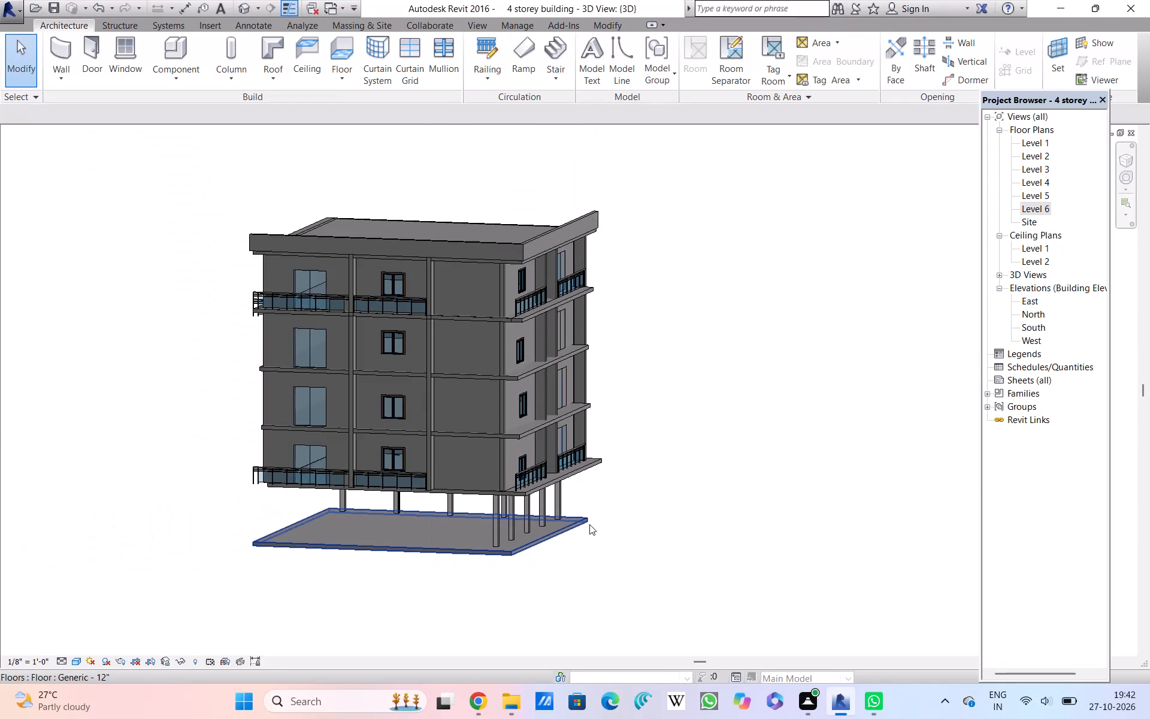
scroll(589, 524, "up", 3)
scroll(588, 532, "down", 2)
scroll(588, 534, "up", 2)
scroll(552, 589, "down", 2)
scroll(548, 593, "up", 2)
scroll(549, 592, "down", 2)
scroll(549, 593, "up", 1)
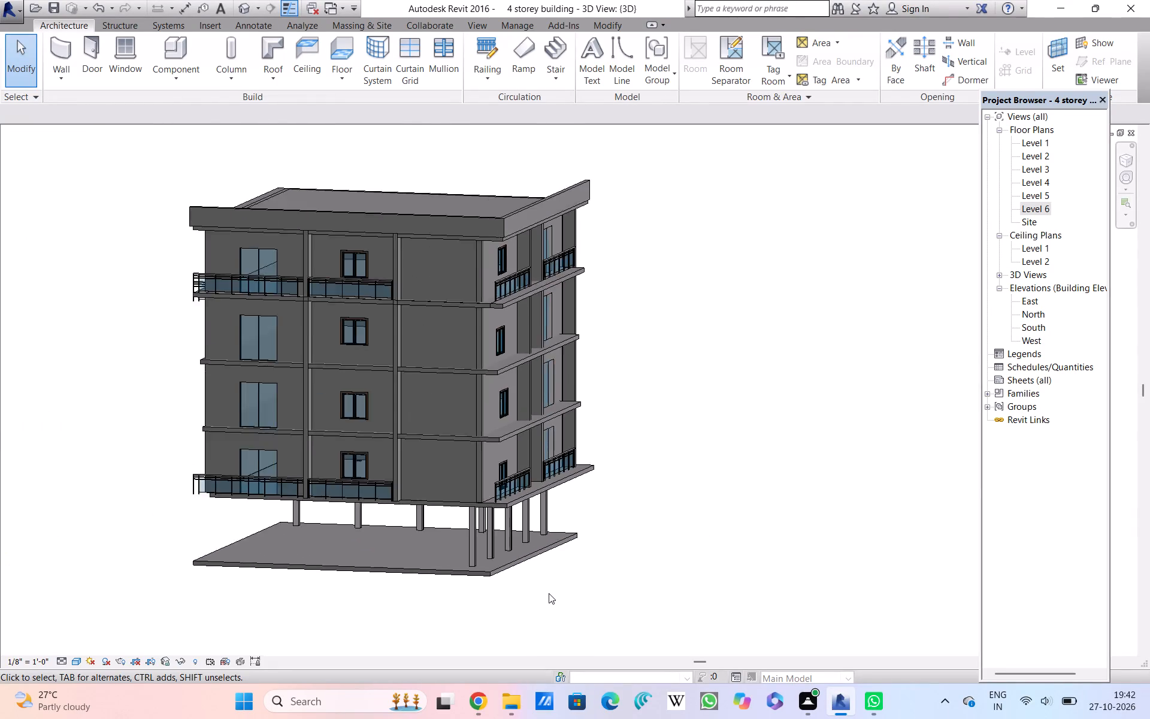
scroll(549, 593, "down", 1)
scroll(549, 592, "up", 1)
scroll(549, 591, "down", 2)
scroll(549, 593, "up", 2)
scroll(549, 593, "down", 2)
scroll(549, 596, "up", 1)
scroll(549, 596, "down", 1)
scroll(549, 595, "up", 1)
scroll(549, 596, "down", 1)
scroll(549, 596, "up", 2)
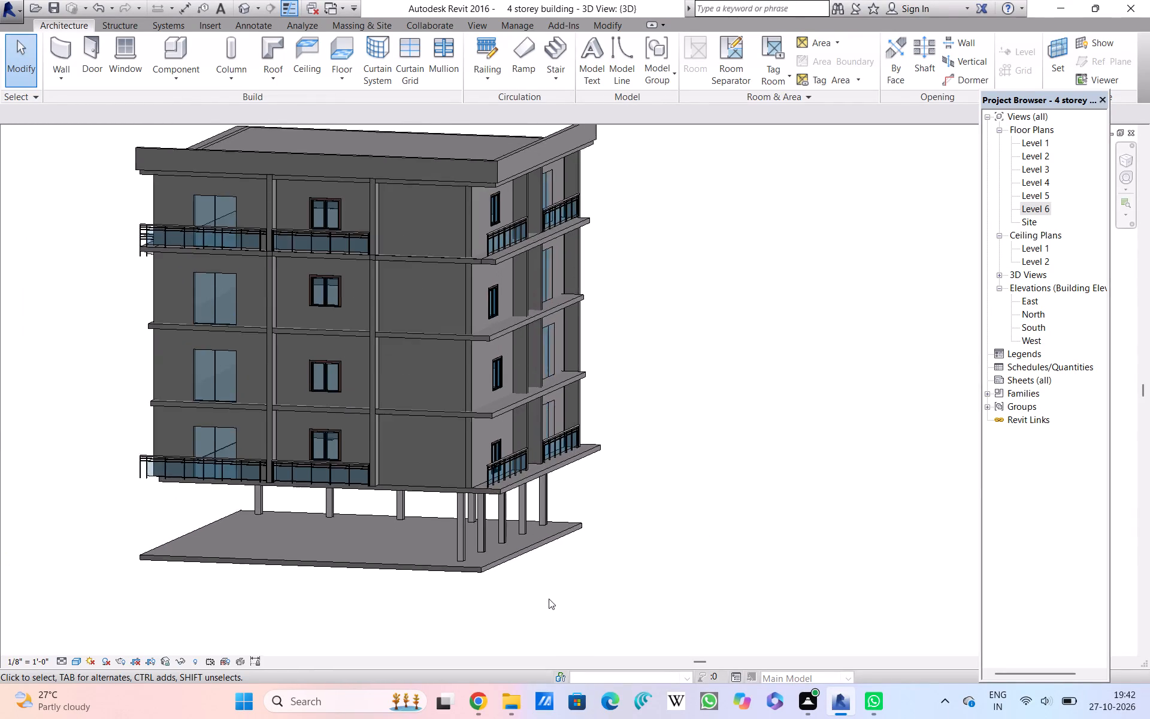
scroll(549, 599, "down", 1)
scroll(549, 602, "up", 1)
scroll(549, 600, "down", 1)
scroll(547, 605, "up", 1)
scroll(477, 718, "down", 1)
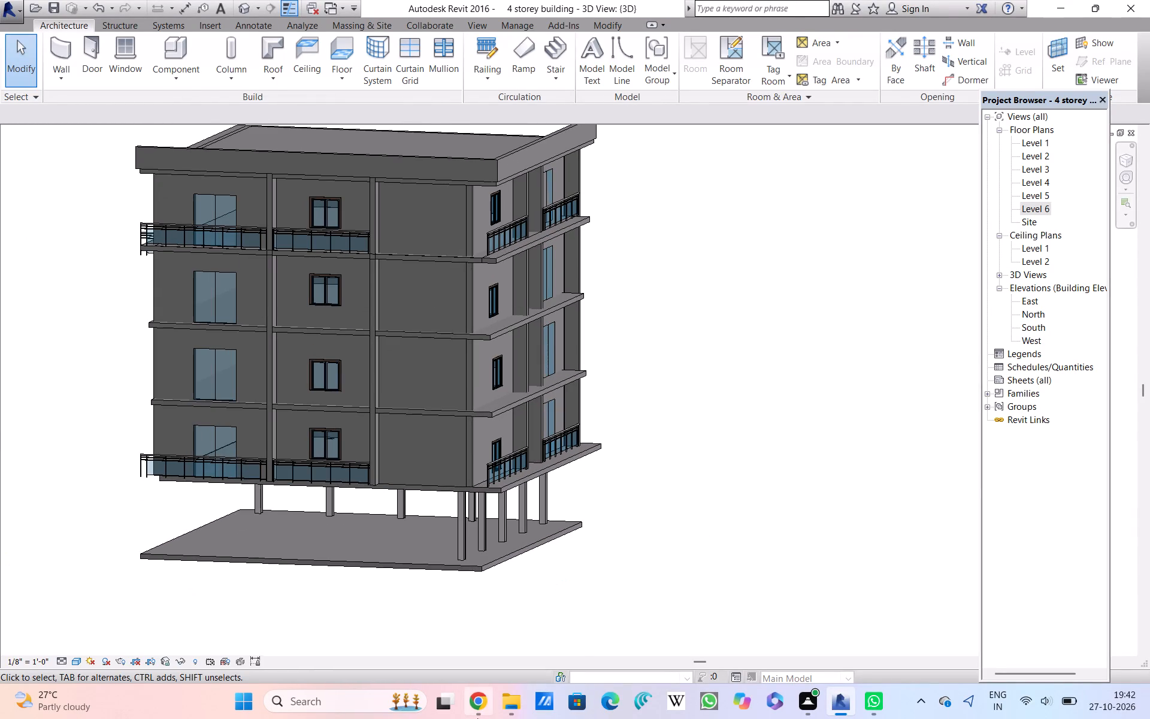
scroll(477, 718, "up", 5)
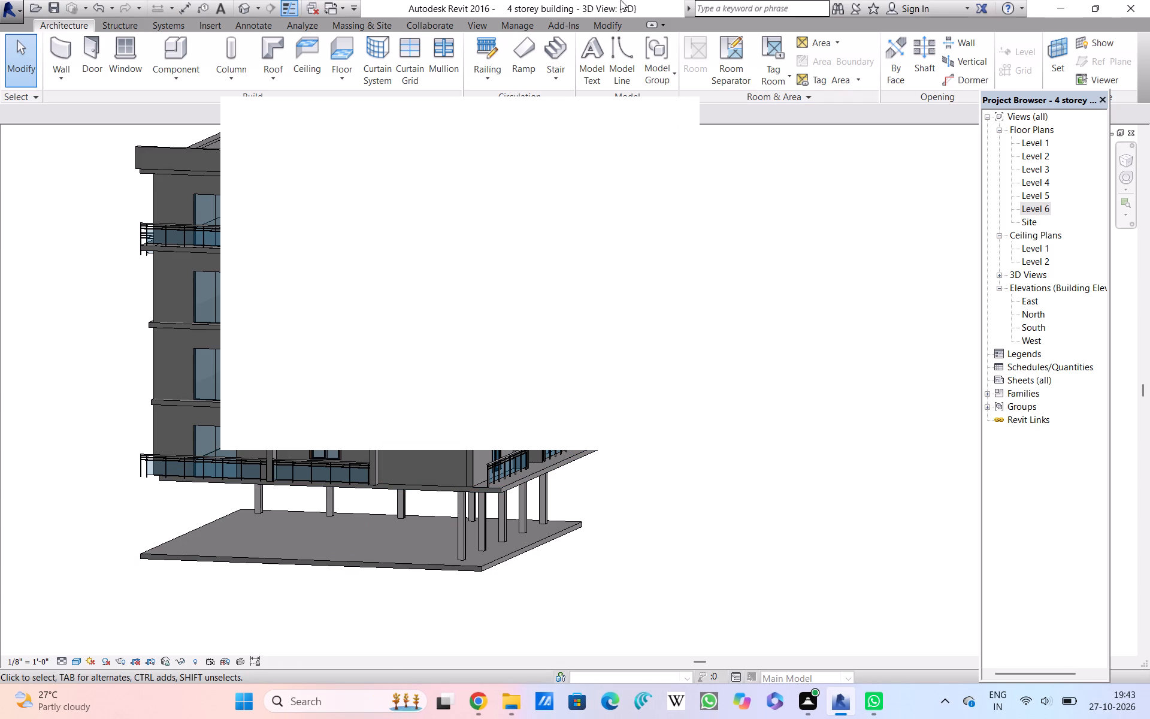
Close the blank Autodesk notification window covering the 3D view.
left_click(671, 117)
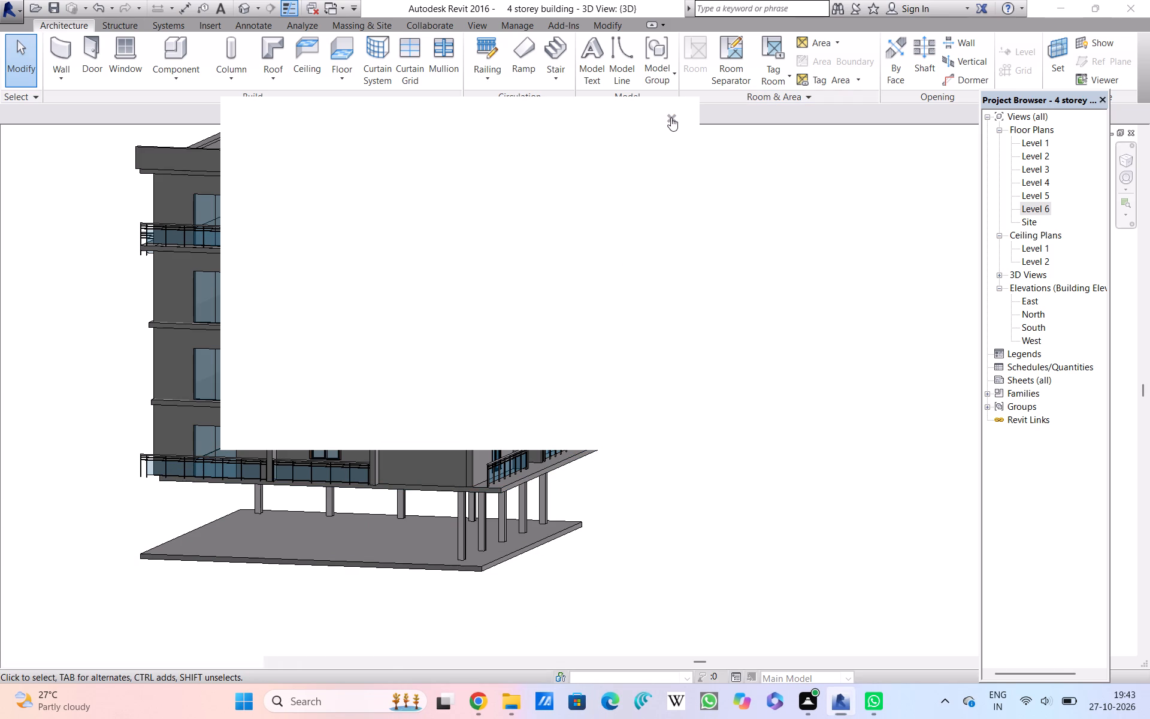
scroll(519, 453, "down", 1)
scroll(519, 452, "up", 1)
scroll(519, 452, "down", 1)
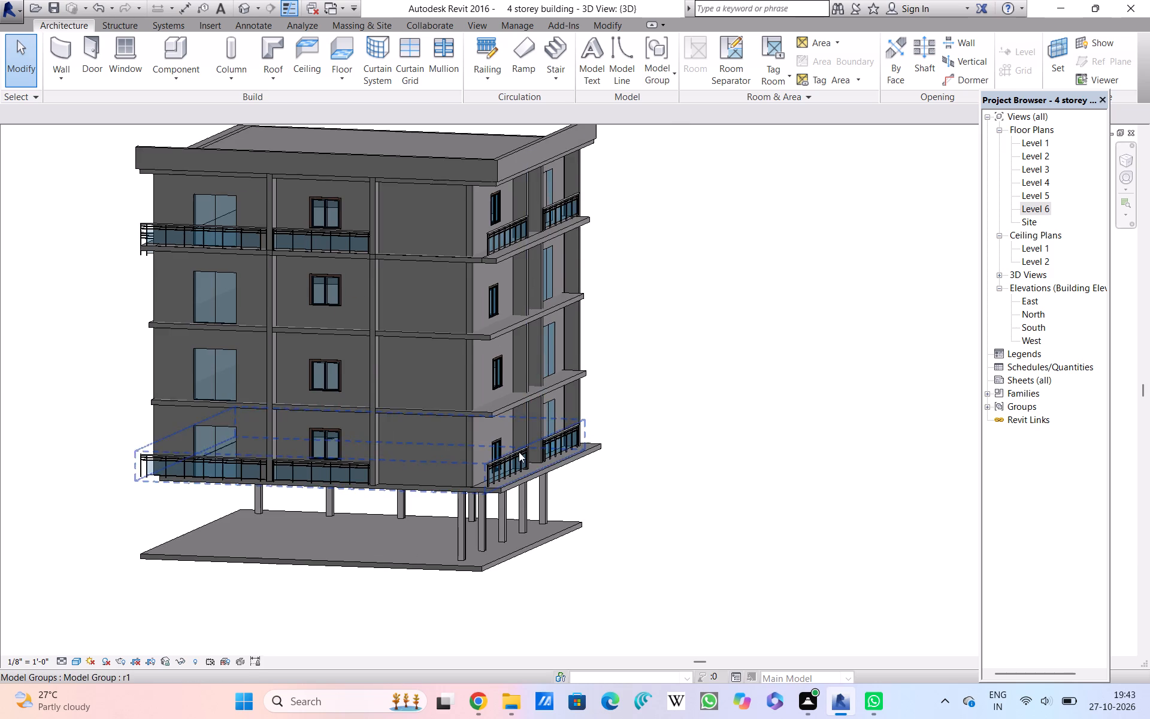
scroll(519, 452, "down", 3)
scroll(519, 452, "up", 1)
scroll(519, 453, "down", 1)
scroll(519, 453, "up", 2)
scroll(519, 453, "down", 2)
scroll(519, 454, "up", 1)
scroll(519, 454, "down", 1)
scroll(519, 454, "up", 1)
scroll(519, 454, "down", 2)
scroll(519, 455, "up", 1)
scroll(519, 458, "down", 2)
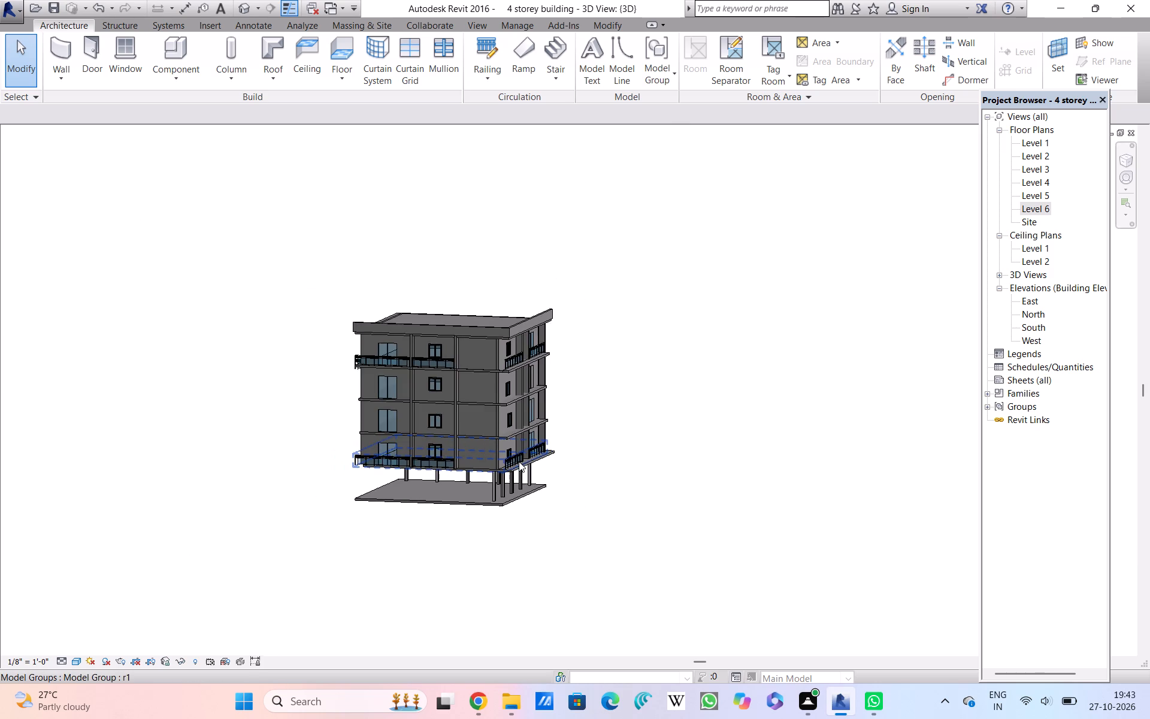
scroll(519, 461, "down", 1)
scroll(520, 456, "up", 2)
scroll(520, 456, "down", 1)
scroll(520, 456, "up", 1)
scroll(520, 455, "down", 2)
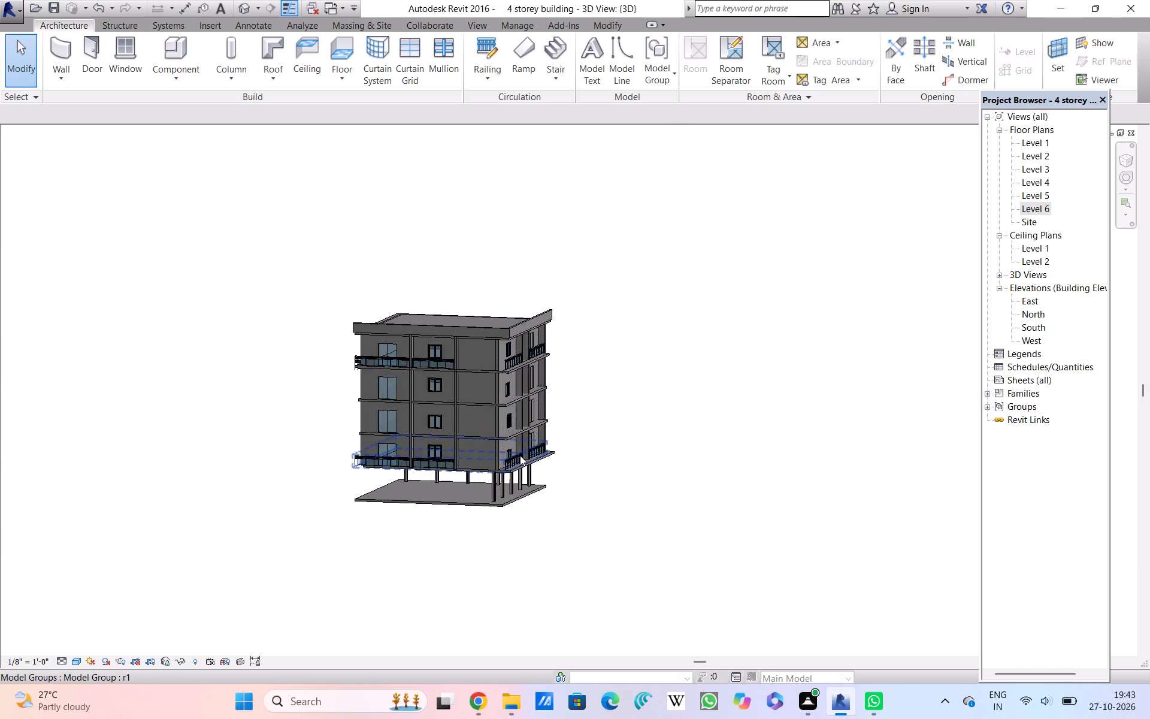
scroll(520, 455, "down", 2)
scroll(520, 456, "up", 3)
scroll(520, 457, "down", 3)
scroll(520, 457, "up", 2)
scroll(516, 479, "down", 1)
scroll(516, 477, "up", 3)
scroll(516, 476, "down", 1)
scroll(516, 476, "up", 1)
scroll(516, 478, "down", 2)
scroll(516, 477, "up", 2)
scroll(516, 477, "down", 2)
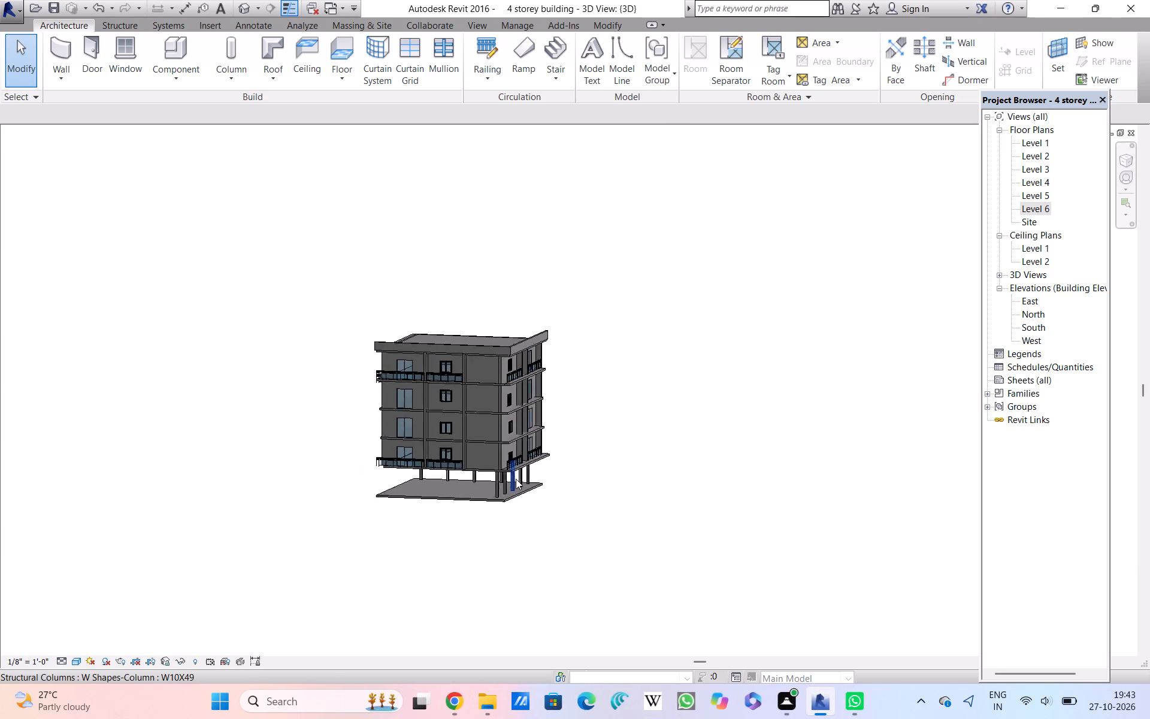
Examine up close the ground-level columns near the building's corner, including where they meet the lowest floor slab and base slab.
scroll(516, 479, "down", 1)
scroll(516, 479, "up", 9)
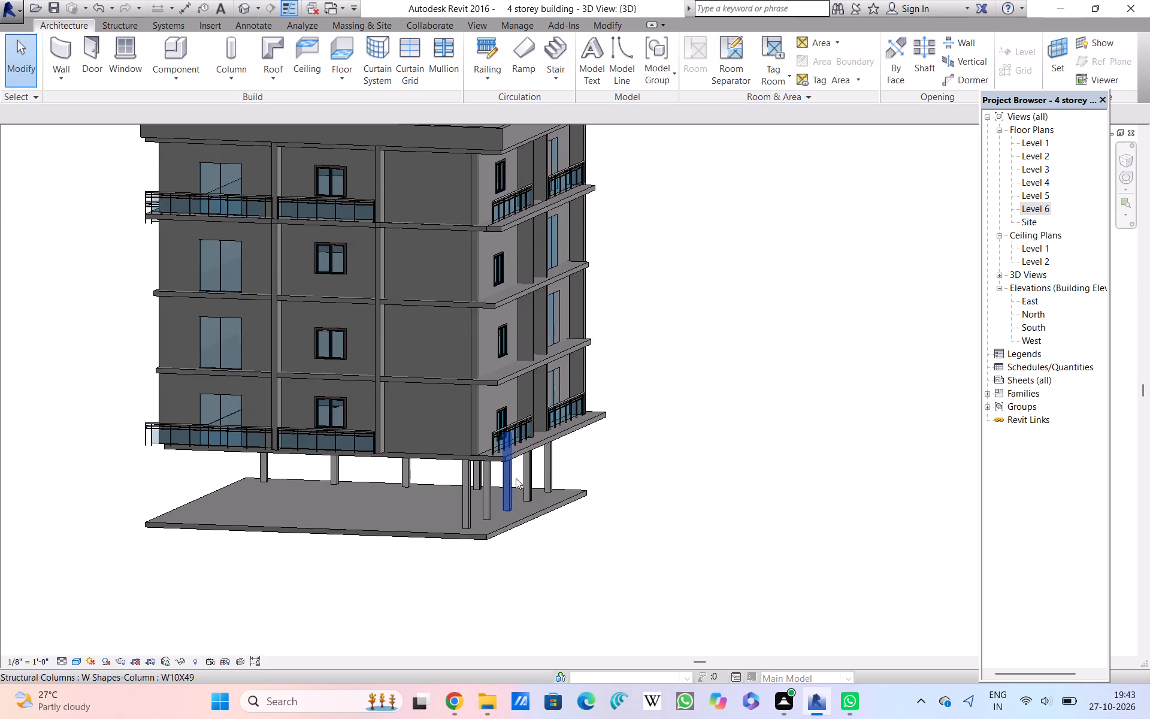
scroll(516, 478, "up", 10)
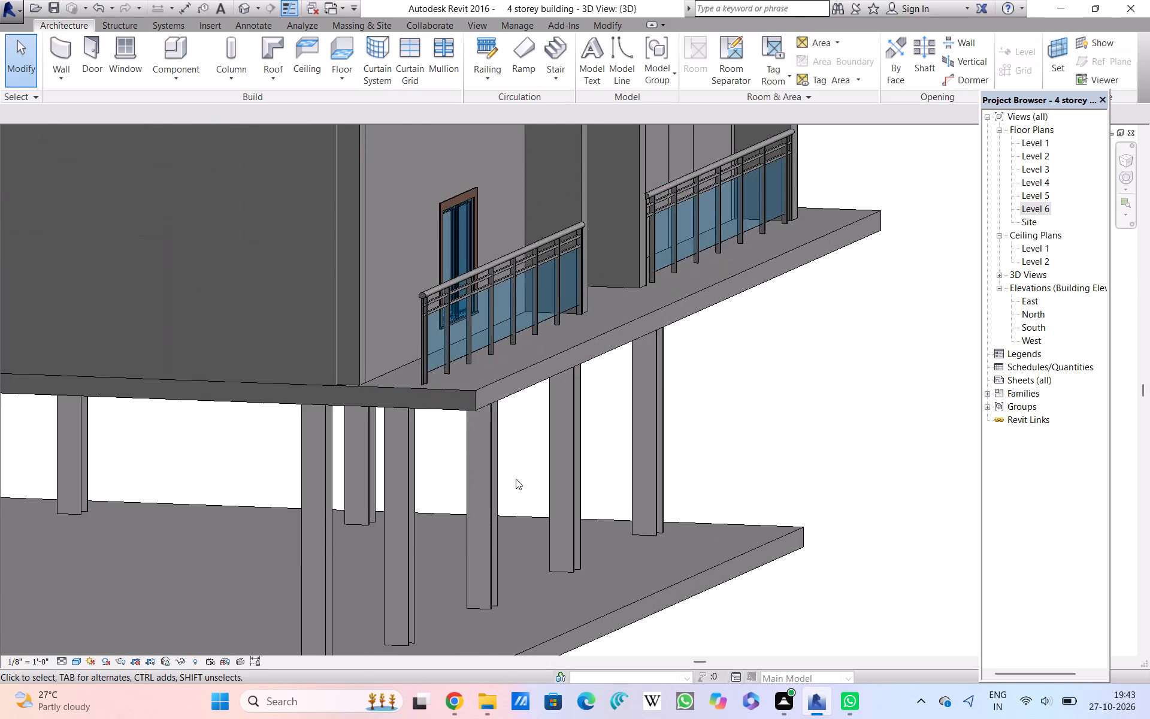
scroll(516, 479, "up", 10)
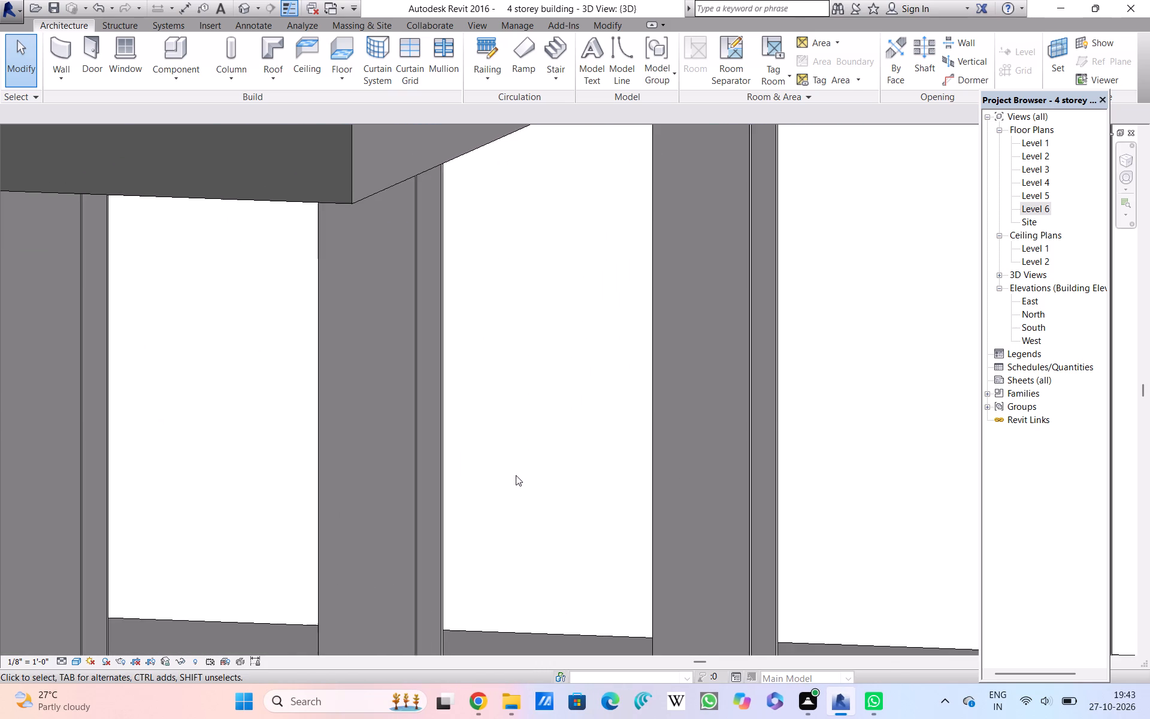
scroll(516, 473, "up", 2)
scroll(516, 472, "down", 2)
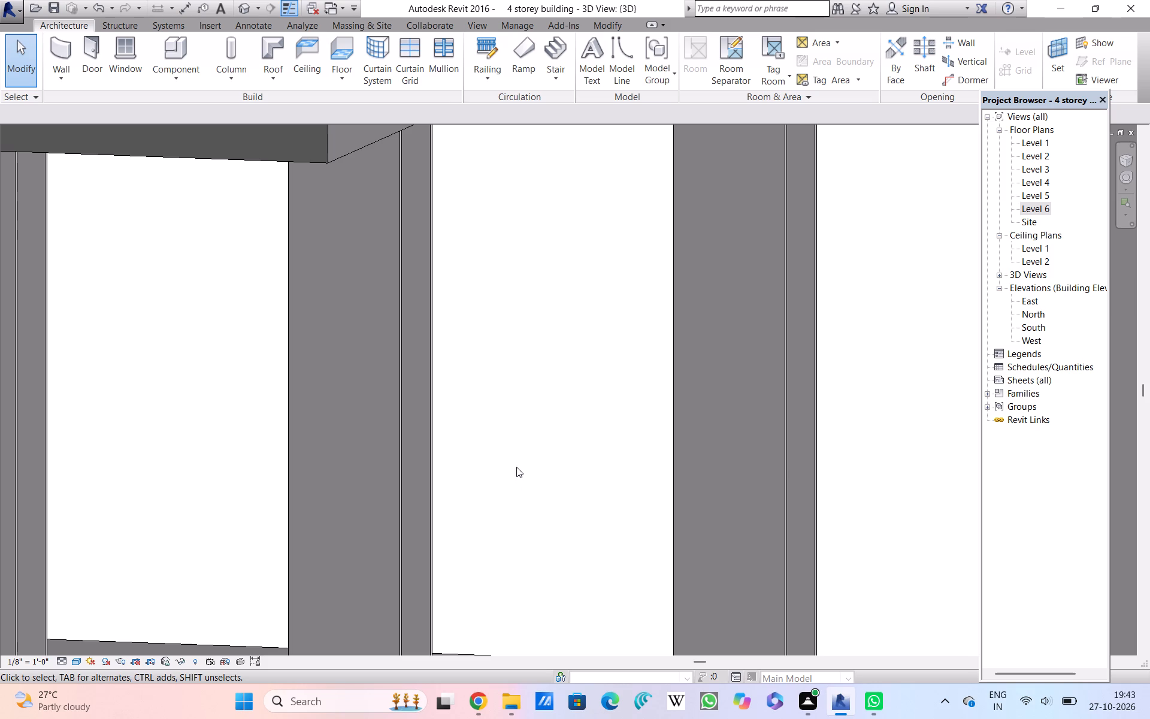
scroll(504, 455, "up", 1)
scroll(504, 455, "down", 3)
scroll(510, 448, "up", 1)
scroll(510, 448, "down", 3)
scroll(510, 449, "up", 1)
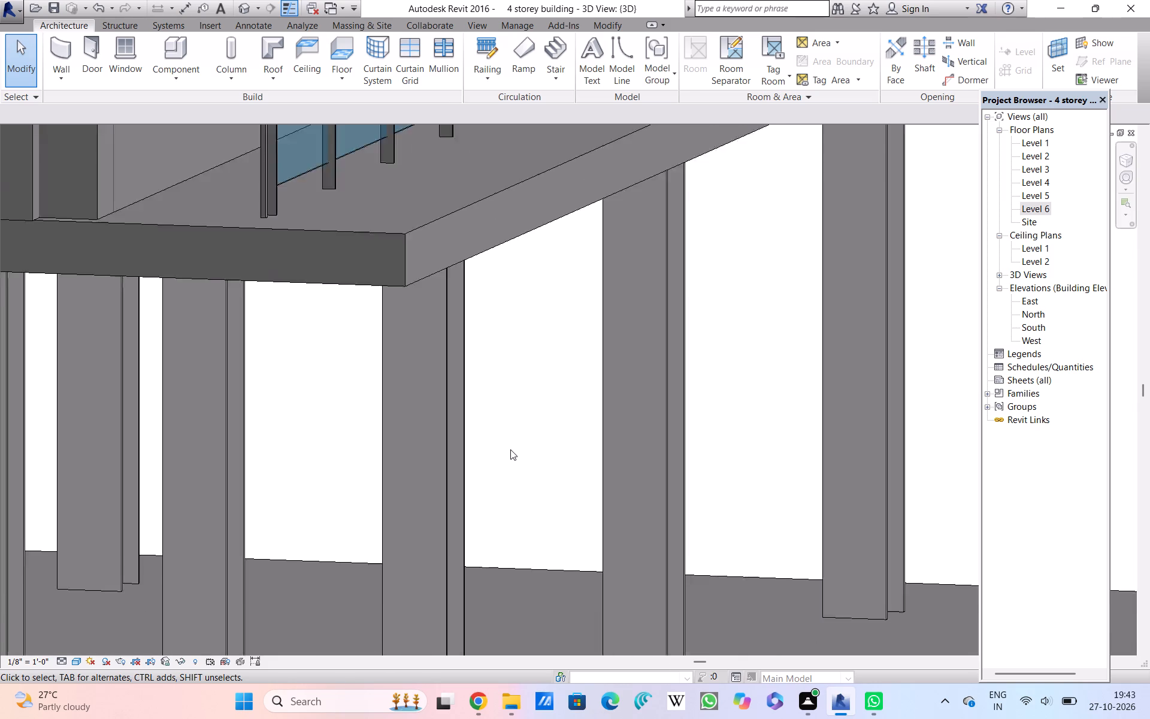
scroll(510, 449, "down", 2)
scroll(510, 449, "up", 2)
scroll(510, 448, "down", 3)
scroll(510, 448, "up", 1)
scroll(510, 446, "down", 10)
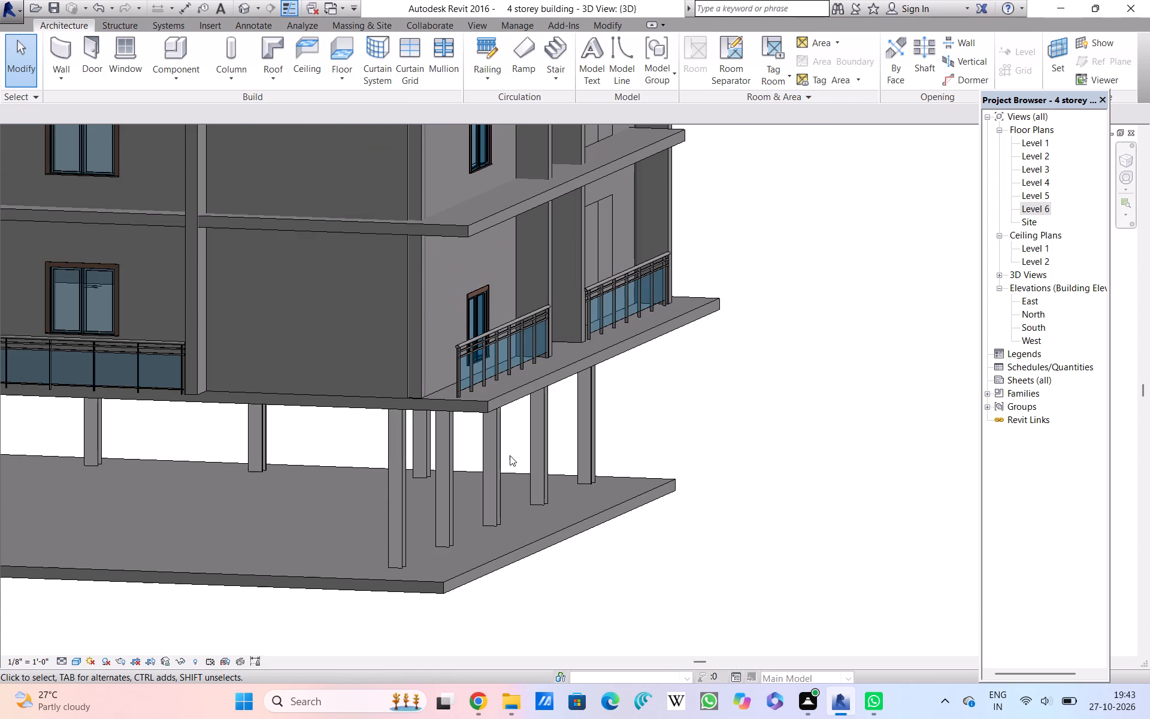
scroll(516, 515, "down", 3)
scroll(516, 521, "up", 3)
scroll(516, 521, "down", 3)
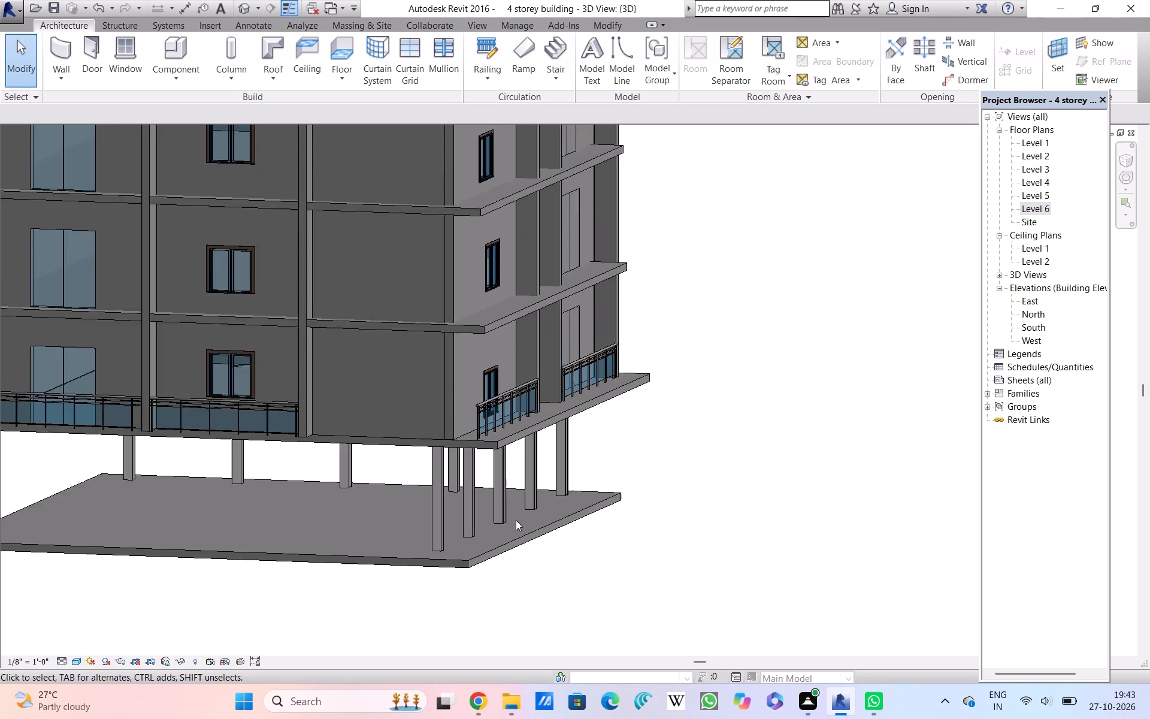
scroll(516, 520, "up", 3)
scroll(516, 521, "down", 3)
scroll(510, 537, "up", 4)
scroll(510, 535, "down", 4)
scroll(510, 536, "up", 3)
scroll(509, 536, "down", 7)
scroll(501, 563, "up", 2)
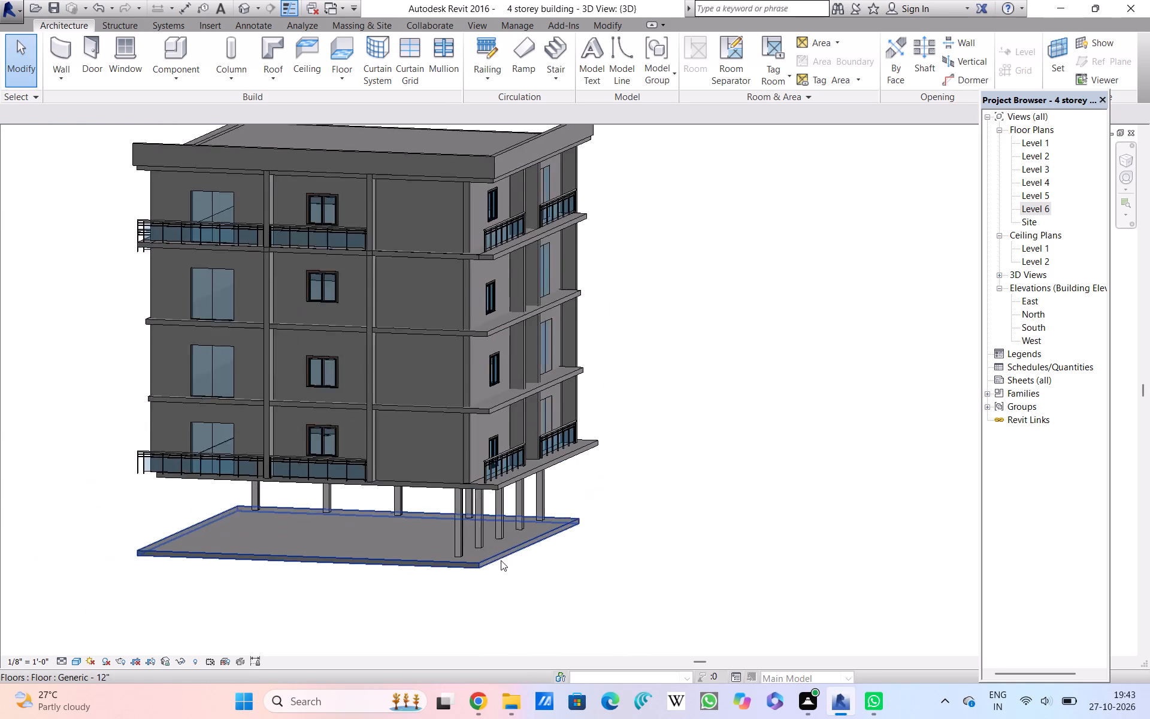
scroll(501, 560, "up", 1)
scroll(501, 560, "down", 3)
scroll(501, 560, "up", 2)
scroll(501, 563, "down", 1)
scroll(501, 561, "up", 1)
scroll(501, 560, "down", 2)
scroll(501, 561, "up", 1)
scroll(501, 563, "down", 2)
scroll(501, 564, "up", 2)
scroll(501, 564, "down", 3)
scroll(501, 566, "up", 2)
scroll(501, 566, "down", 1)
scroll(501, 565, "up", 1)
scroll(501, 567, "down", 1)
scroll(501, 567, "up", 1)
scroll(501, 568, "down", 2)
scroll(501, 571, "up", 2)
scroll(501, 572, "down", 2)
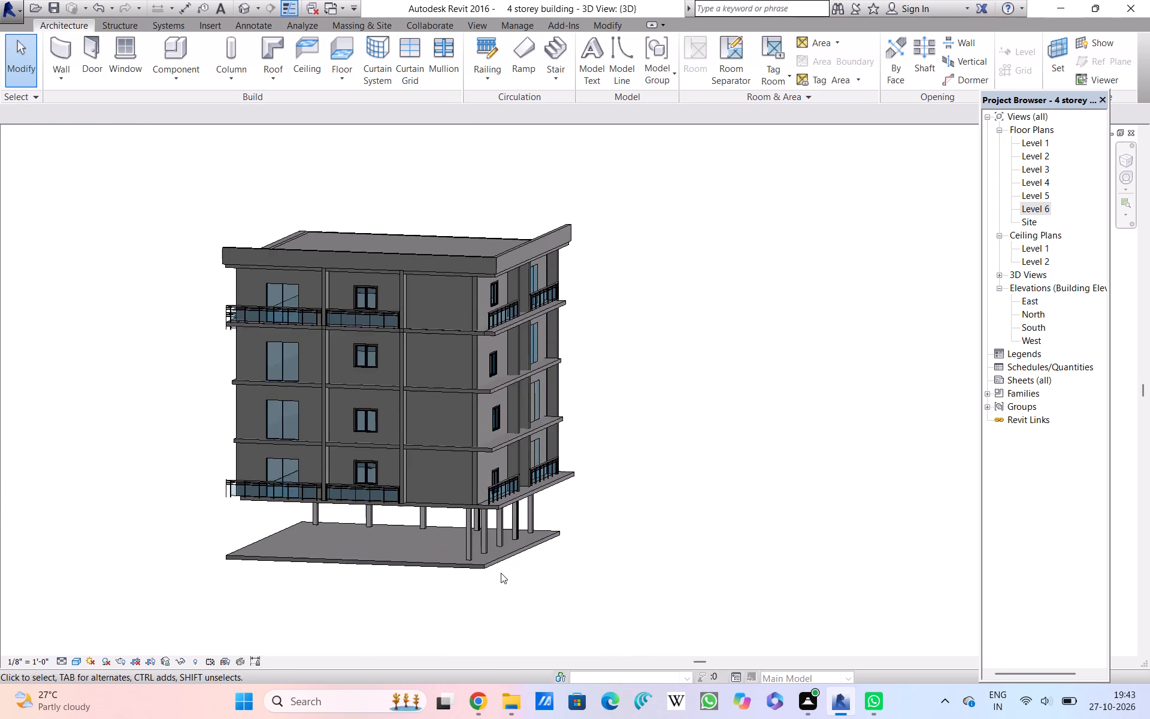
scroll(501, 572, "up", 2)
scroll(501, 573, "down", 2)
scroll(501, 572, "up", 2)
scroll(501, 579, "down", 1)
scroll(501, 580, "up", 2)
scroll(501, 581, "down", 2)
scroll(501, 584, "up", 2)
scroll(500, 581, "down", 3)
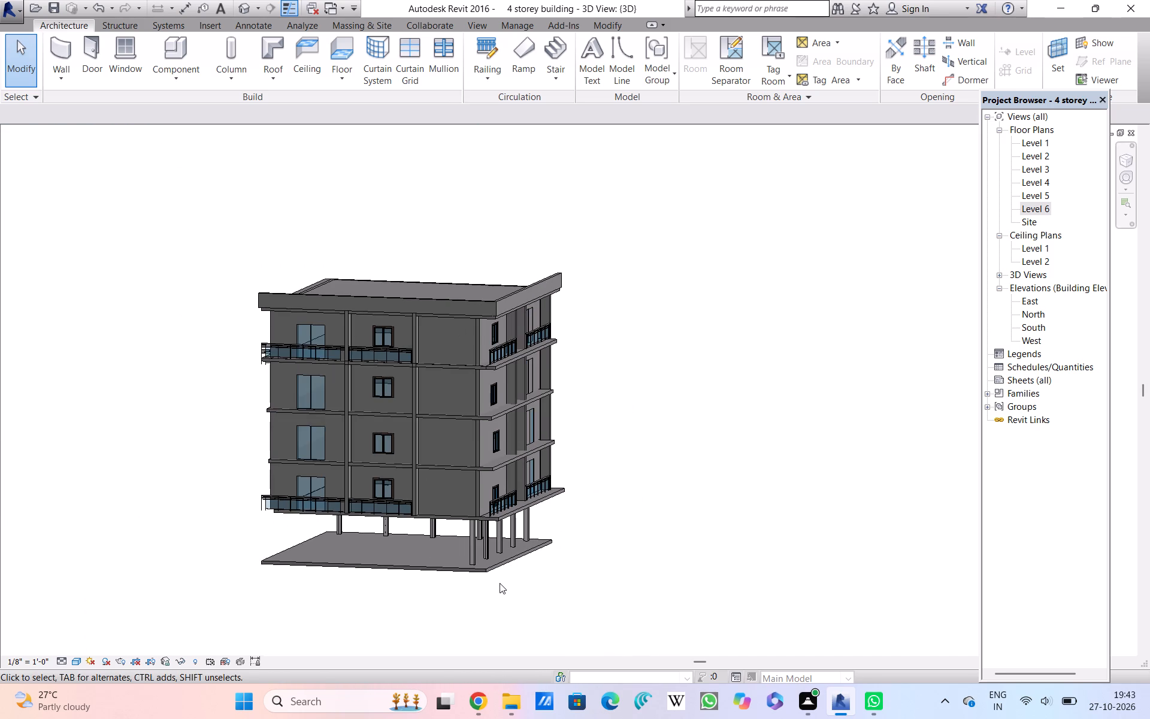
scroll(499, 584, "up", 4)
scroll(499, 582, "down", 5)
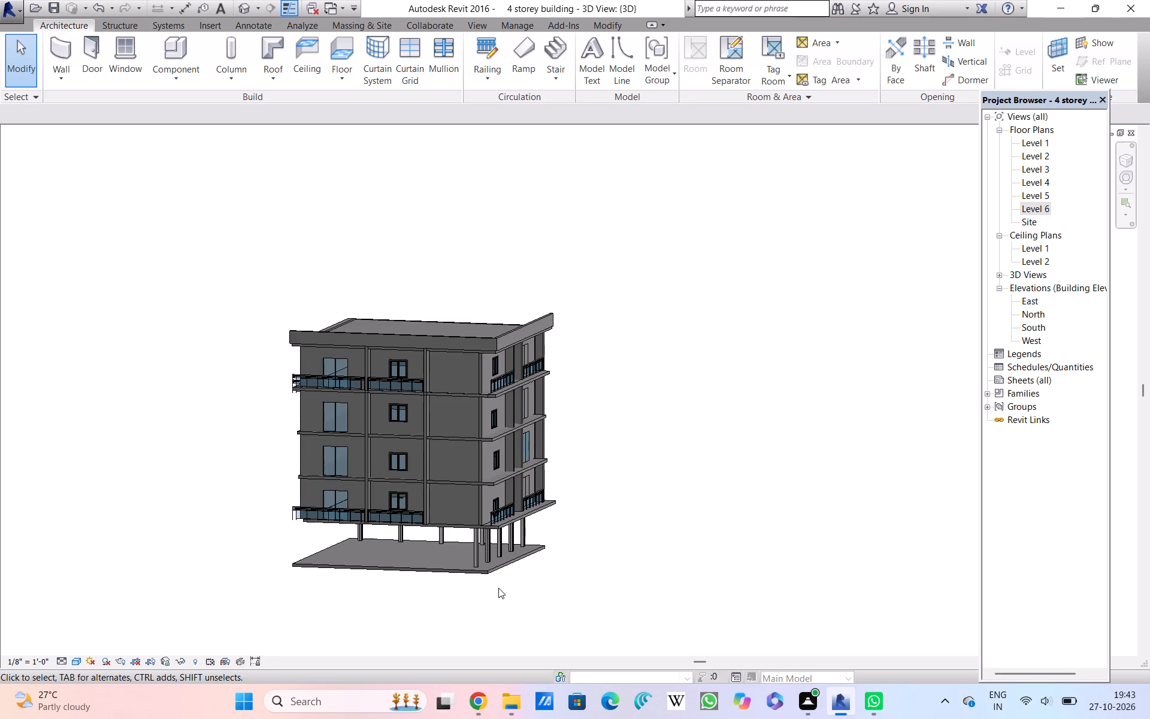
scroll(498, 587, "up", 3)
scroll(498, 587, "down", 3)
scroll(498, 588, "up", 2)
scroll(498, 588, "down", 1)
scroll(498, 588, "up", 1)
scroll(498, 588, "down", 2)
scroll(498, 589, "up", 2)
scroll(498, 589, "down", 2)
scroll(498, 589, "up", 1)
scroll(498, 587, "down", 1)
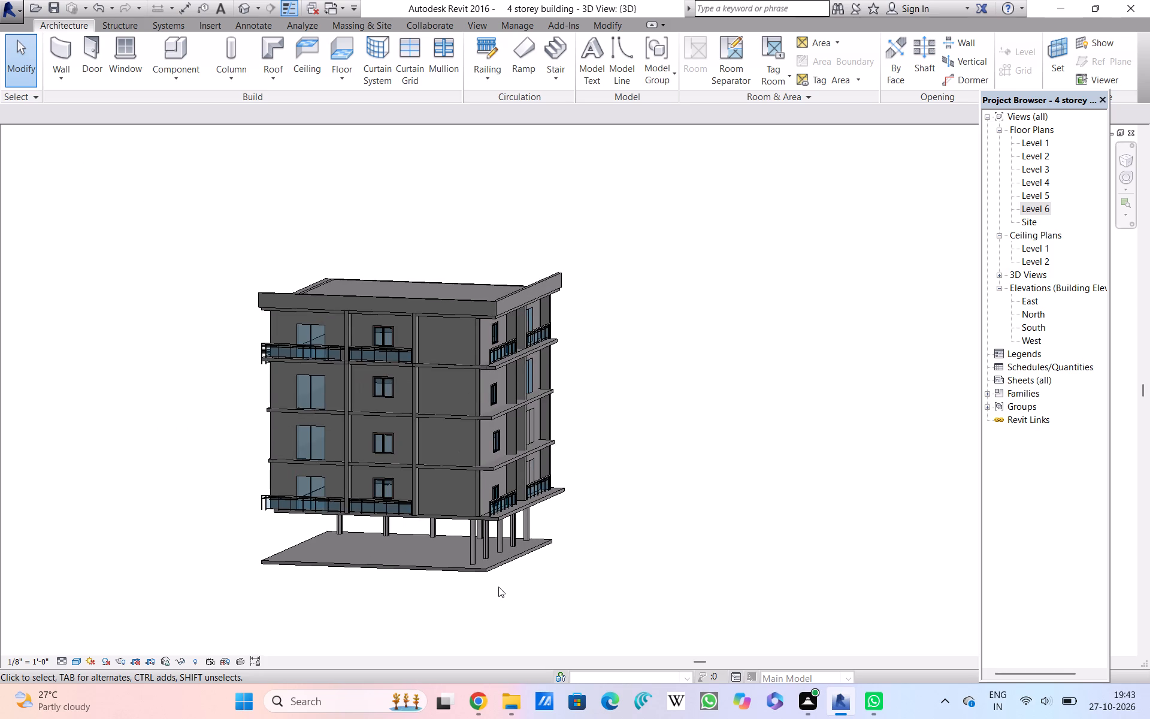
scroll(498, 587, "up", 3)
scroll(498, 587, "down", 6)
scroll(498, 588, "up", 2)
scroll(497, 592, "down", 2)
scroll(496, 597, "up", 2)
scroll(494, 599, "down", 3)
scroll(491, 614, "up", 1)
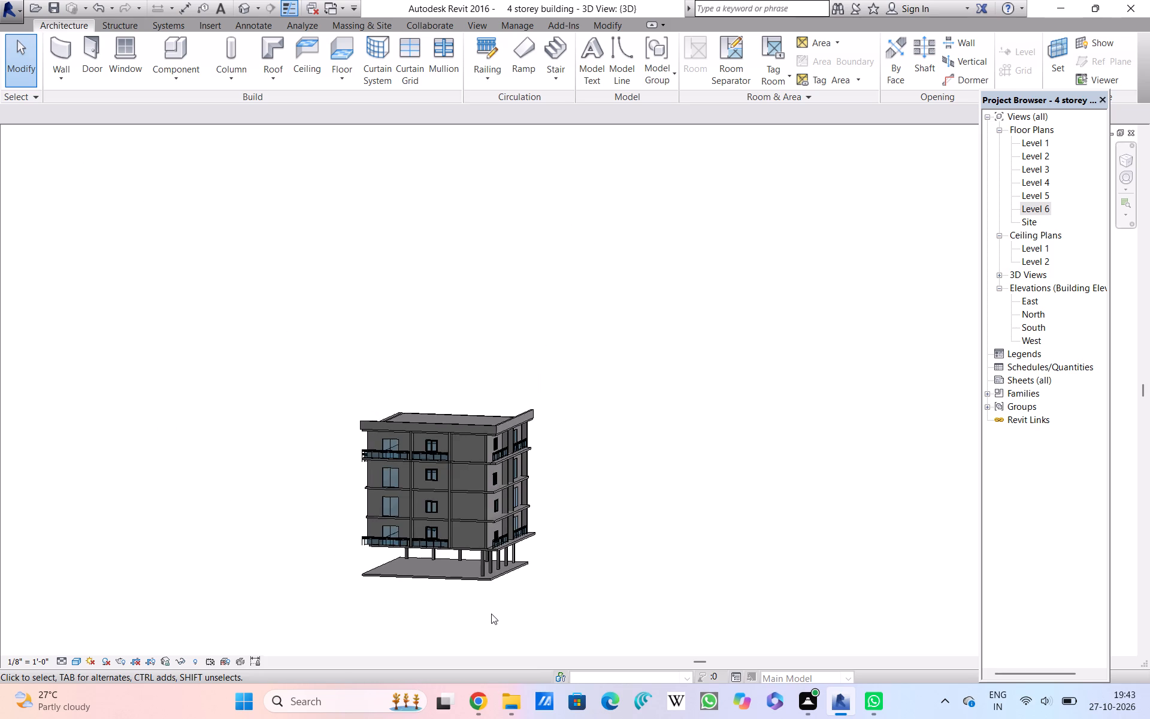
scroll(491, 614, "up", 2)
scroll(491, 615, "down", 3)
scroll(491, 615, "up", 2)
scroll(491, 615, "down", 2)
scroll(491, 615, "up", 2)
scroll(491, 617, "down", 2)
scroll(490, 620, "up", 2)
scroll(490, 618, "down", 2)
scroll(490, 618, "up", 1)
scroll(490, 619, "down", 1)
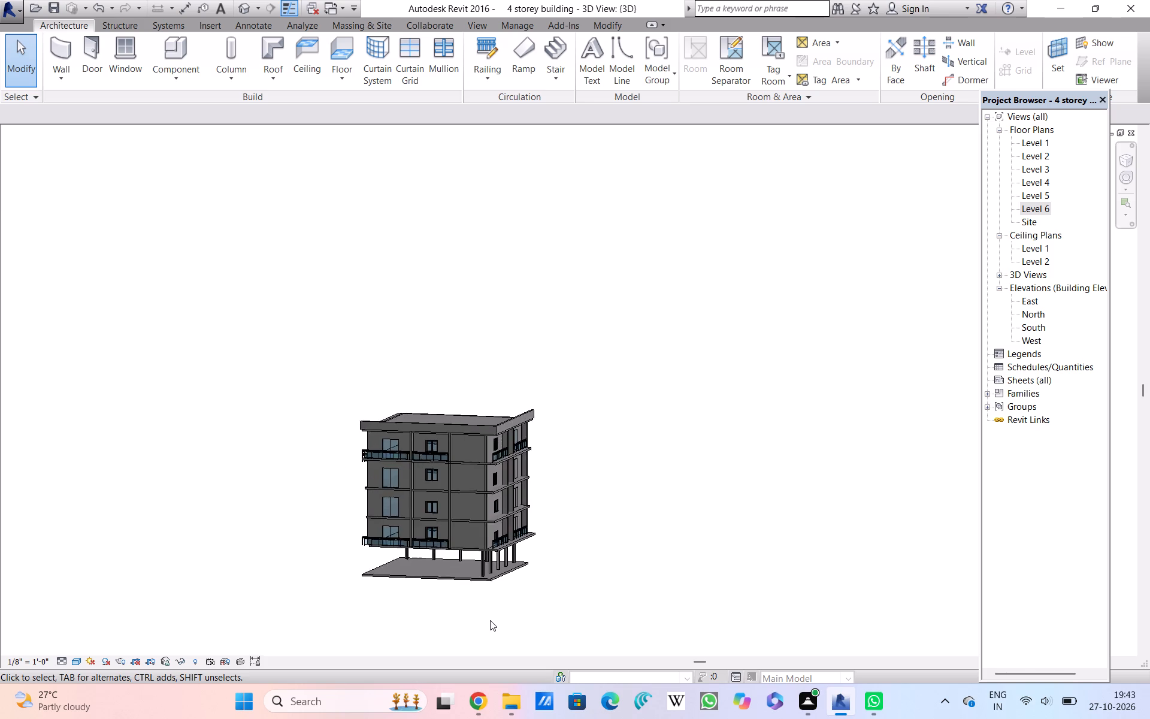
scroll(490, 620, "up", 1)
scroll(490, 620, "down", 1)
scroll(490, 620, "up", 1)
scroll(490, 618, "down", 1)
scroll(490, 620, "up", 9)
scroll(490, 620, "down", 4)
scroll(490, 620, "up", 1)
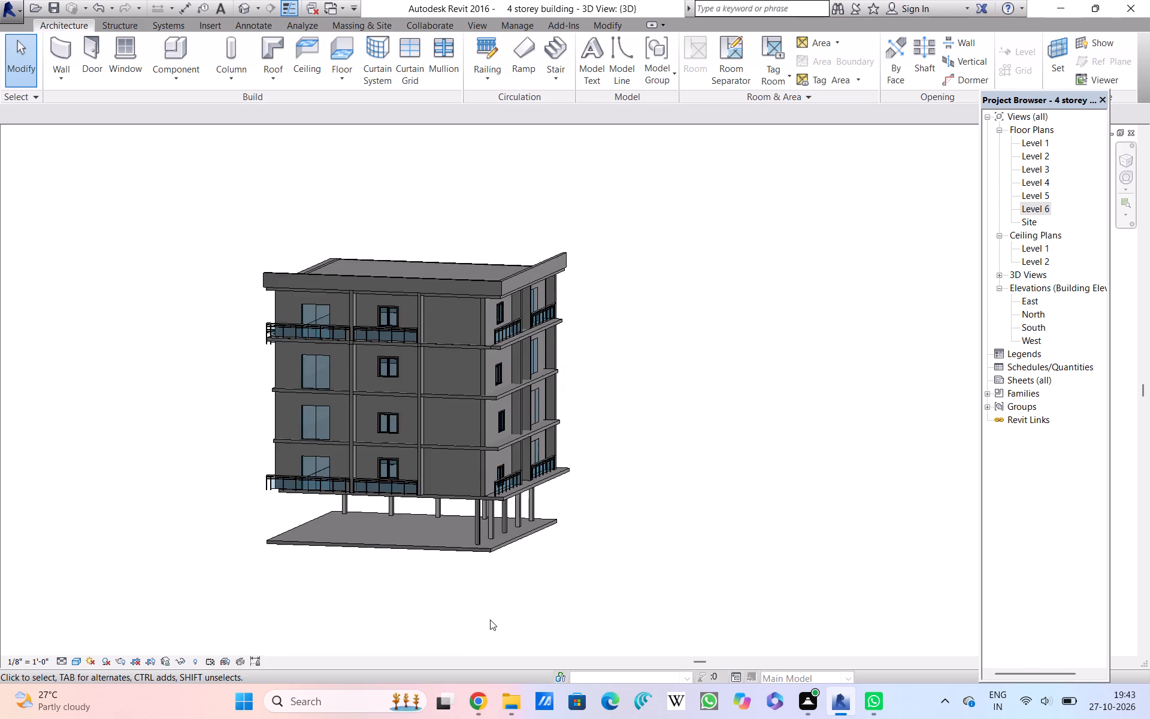
Examine the building's lower storeys, corner balcony railings, ground-level columns and base slab against the whole model.
scroll(490, 617, "up", 7)
scroll(490, 611, "down", 2)
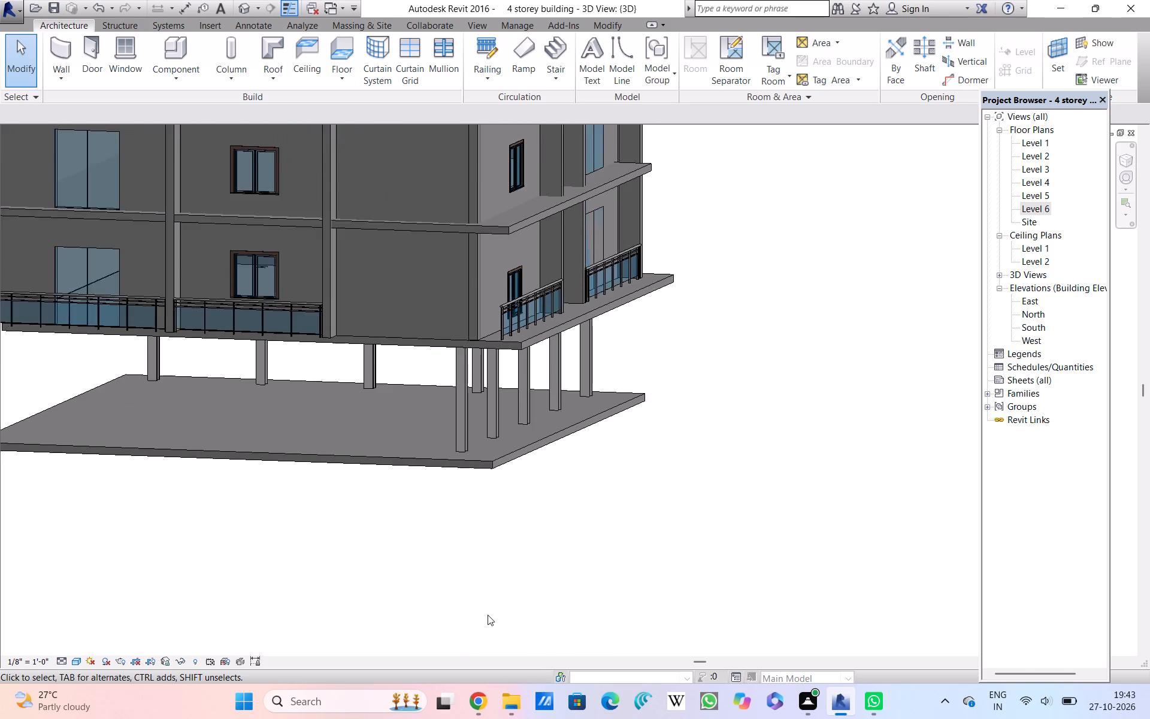
scroll(488, 615, "up", 1)
scroll(488, 615, "down", 2)
scroll(488, 615, "up", 2)
scroll(487, 614, "down", 2)
scroll(487, 614, "up", 3)
scroll(487, 614, "down", 2)
scroll(487, 615, "up", 1)
scroll(485, 618, "down", 2)
scroll(484, 626, "up", 1)
scroll(480, 640, "down", 1)
scroll(480, 641, "up", 2)
scroll(480, 643, "down", 2)
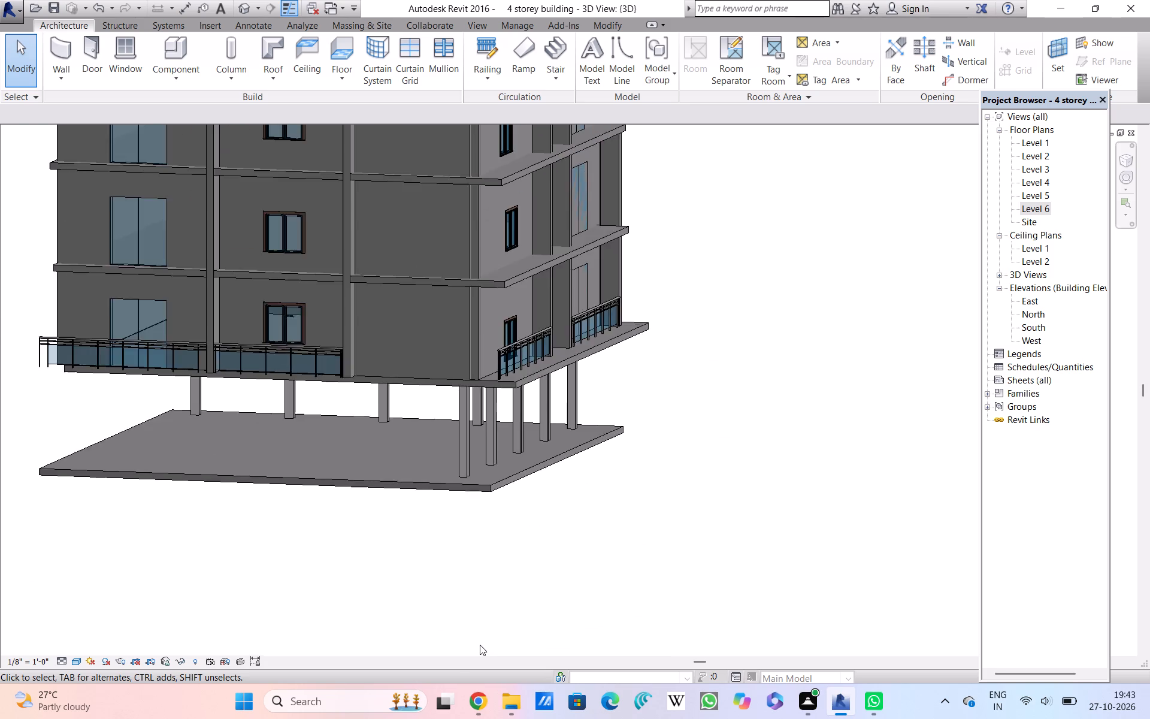
scroll(480, 645, "down", 1)
scroll(480, 644, "up", 1)
scroll(479, 642, "down", 4)
scroll(478, 645, "up", 3)
scroll(478, 645, "down", 2)
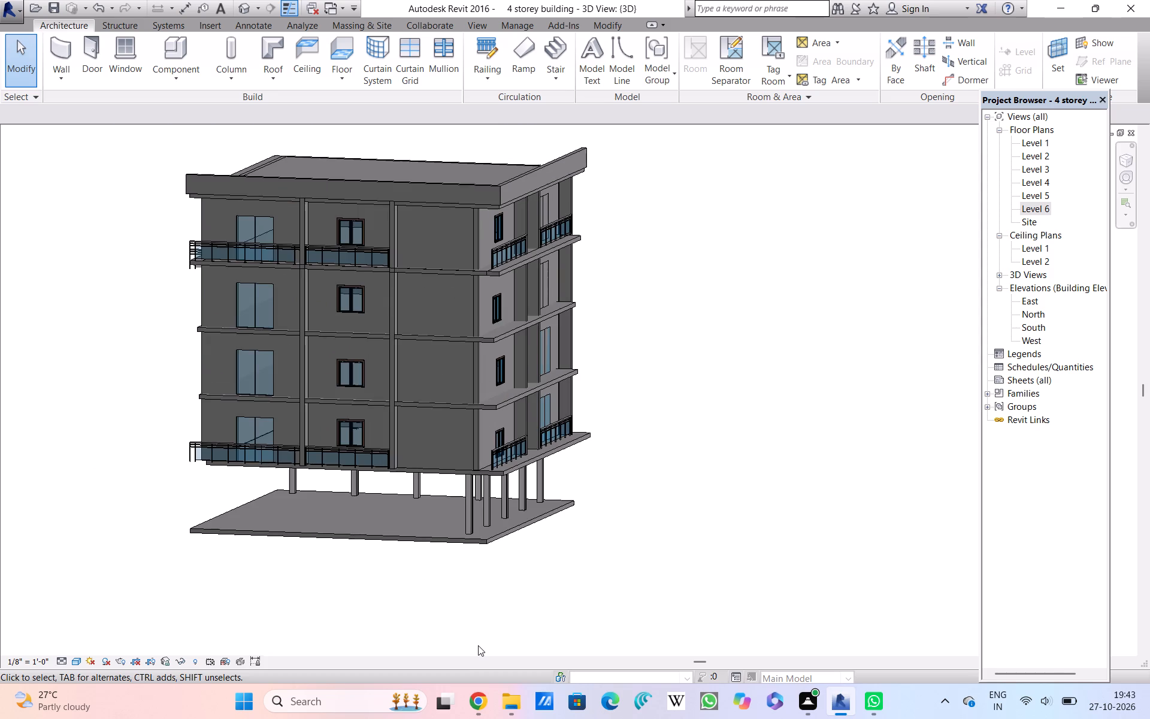
scroll(477, 642, "up", 1)
scroll(477, 633, "down", 2)
scroll(477, 623, "up", 3)
scroll(477, 617, "down", 2)
scroll(477, 616, "up", 2)
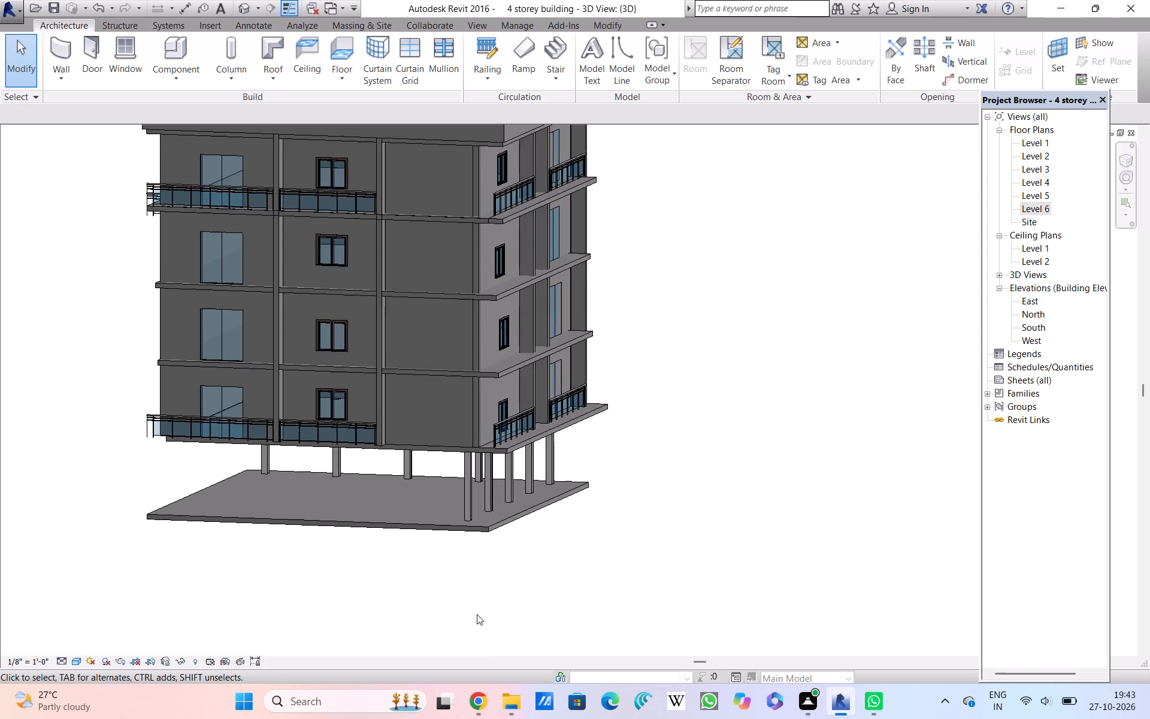
scroll(477, 614, "down", 2)
scroll(477, 614, "up", 9)
scroll(476, 607, "down", 8)
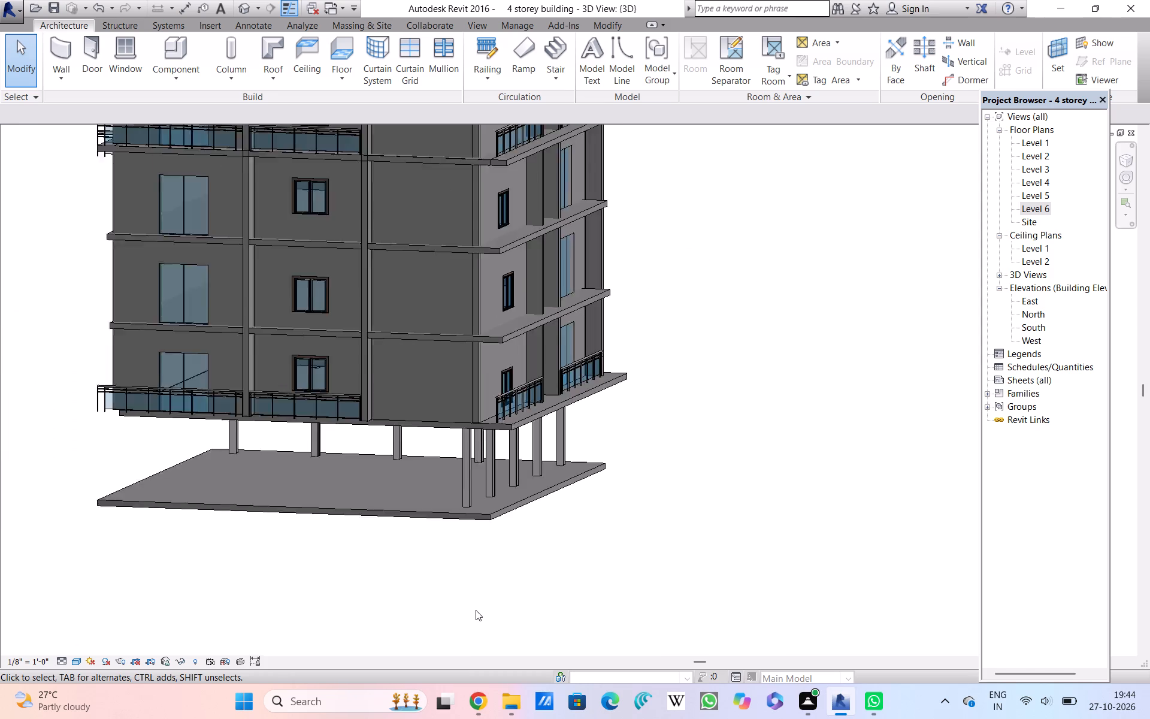
scroll(476, 610, "down", 4)
scroll(476, 611, "up", 3)
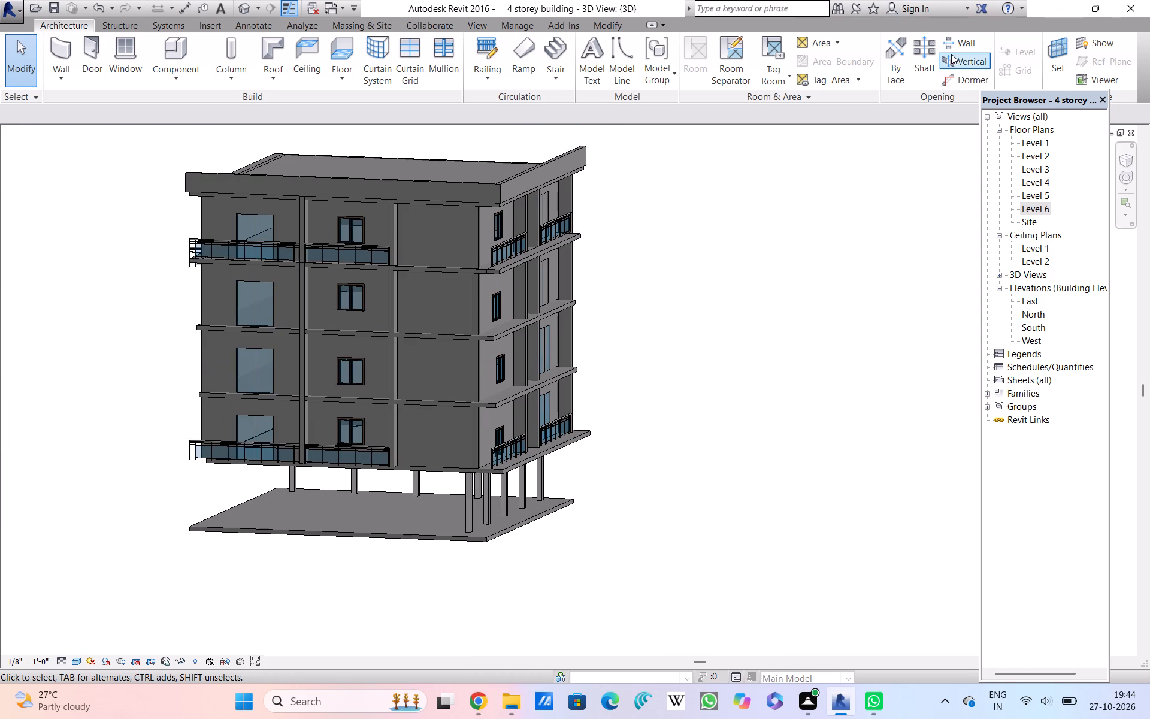
Undo the recent model changes back to before the balcony railings on the two middle storeys were removed.
double_click(951, 54)
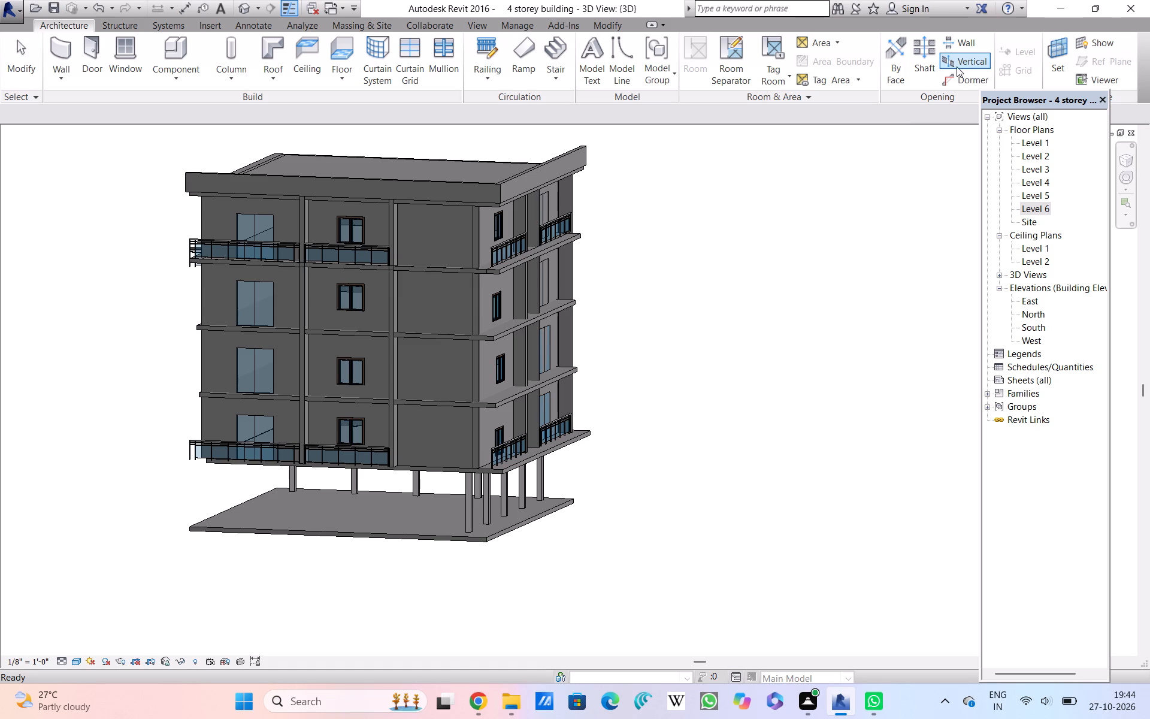
scroll(722, 321, "up", 4)
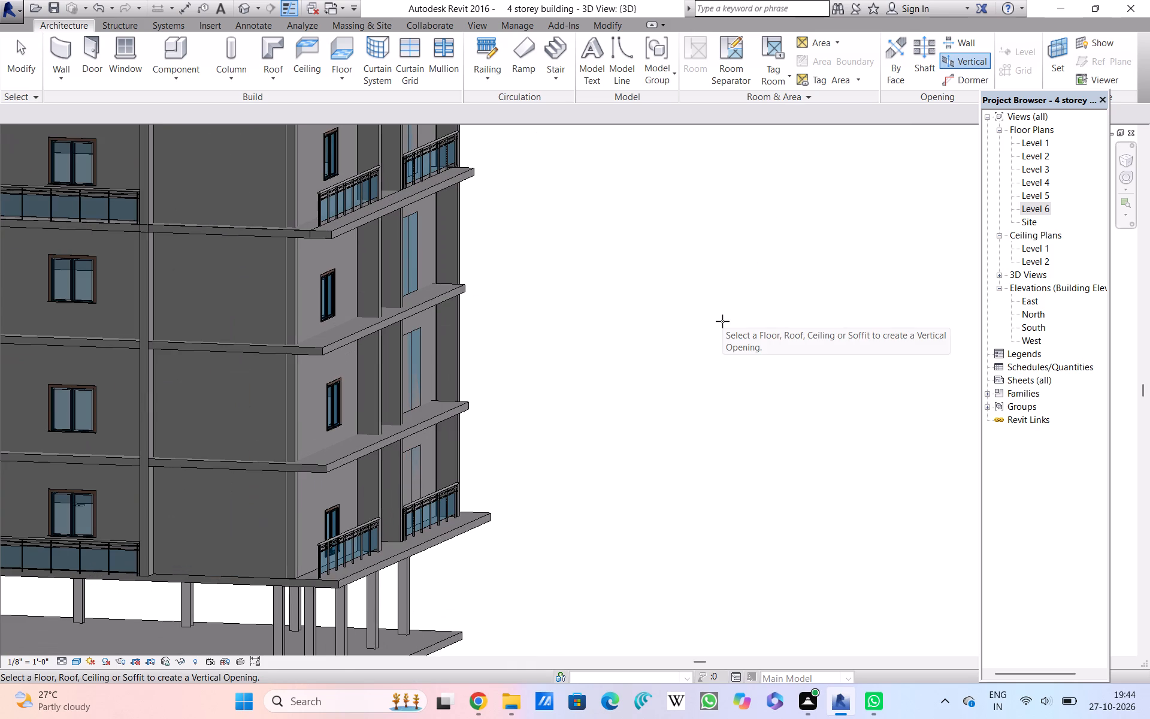
key("ctrl+z")
key("ctrl+z")
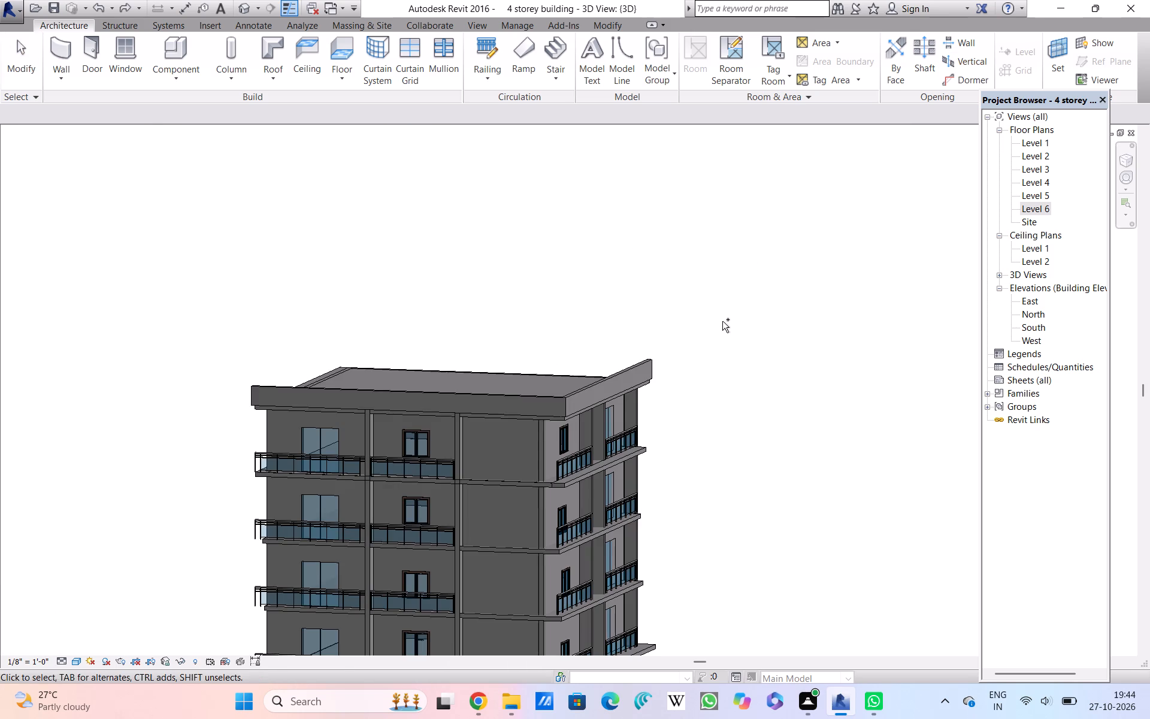
key("ctrl+z")
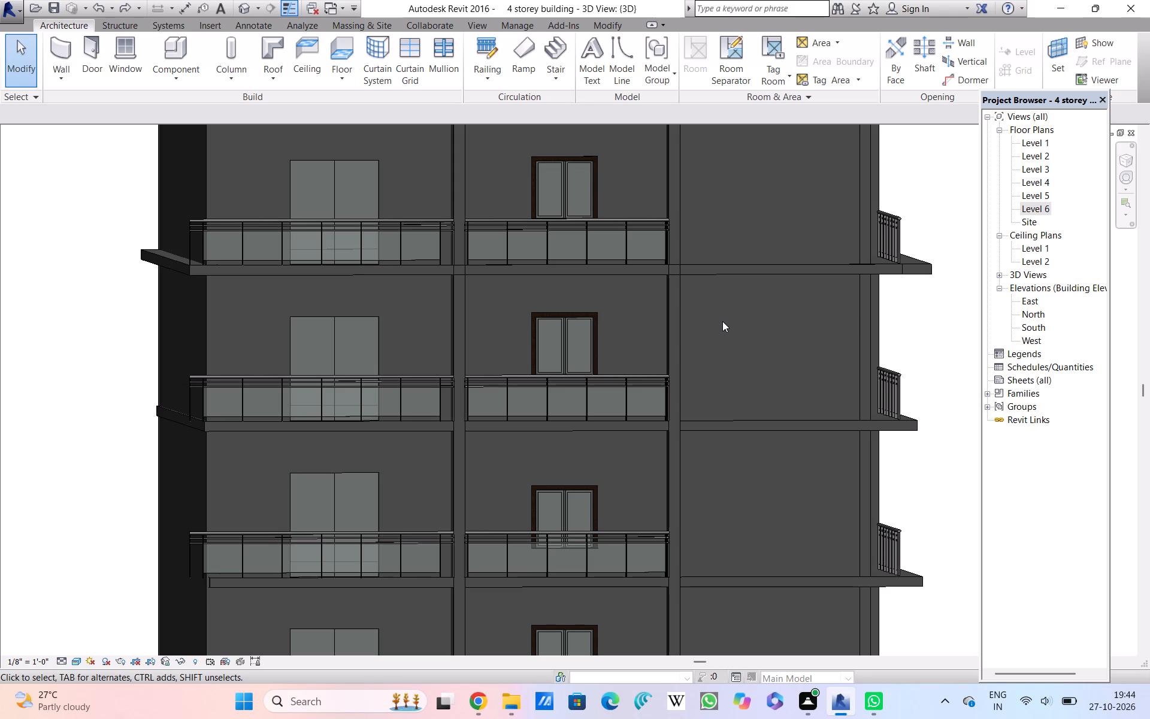
Close the blank Autodesk notification window covering the 3D view.
scroll(1148, 150, "down", 5)
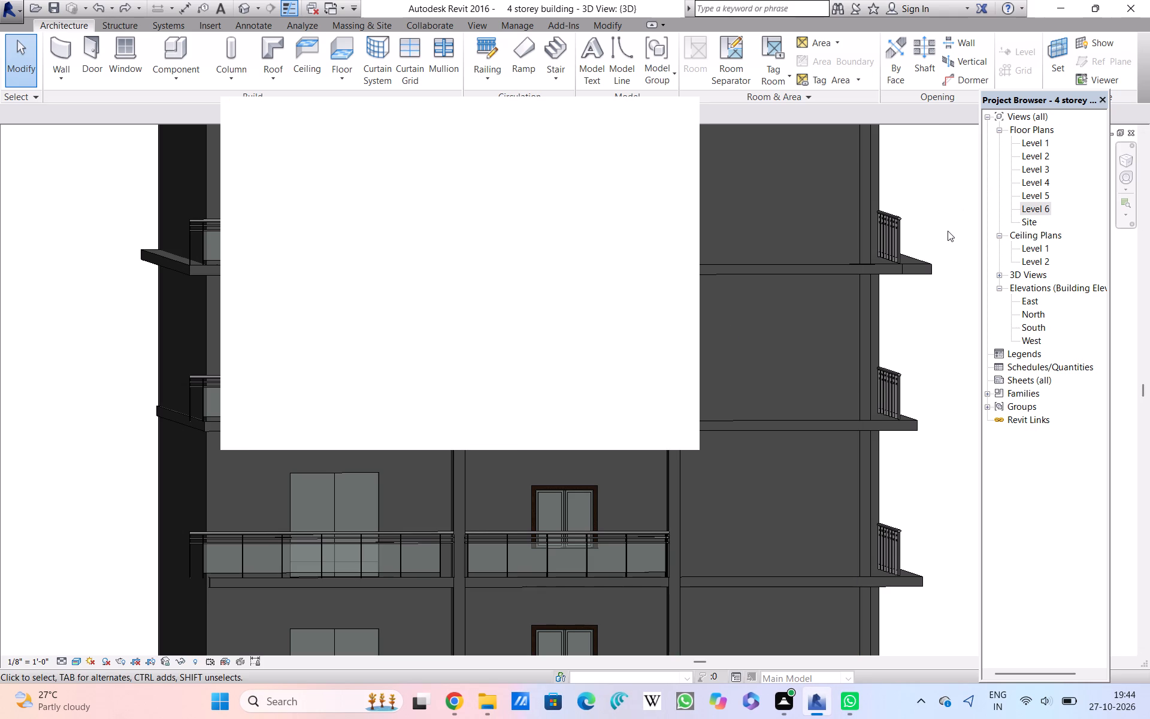
scroll(948, 231, "down", 4)
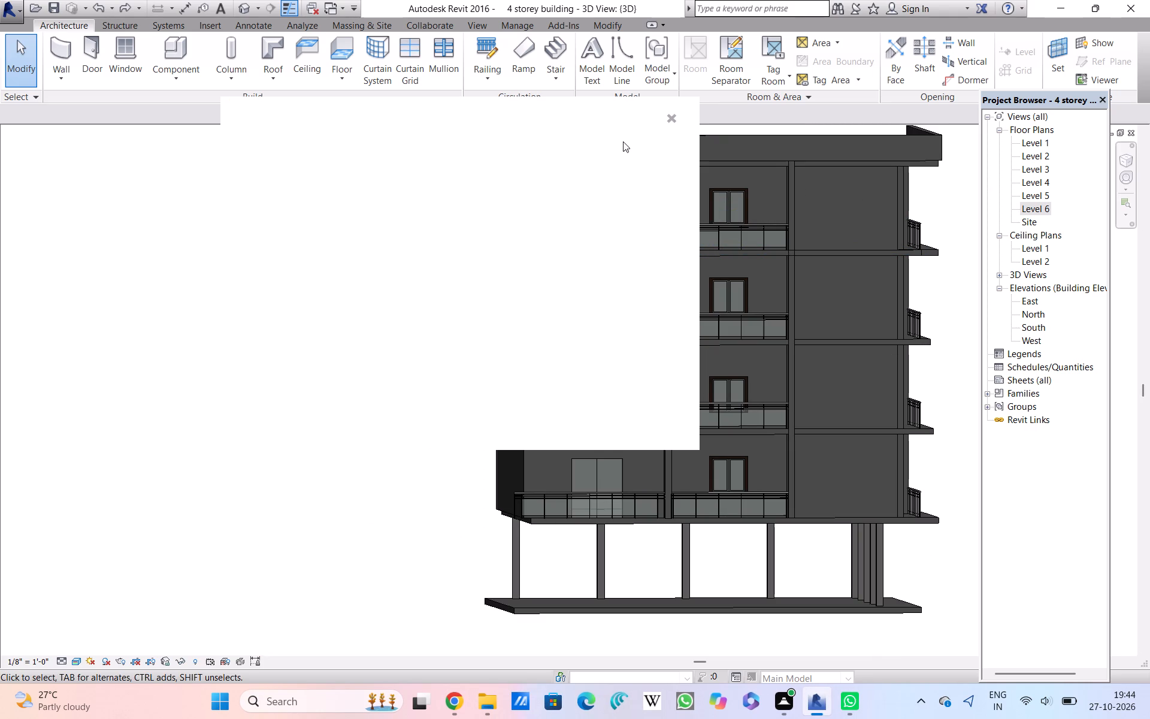
triple_click(673, 114)
left_click(670, 116)
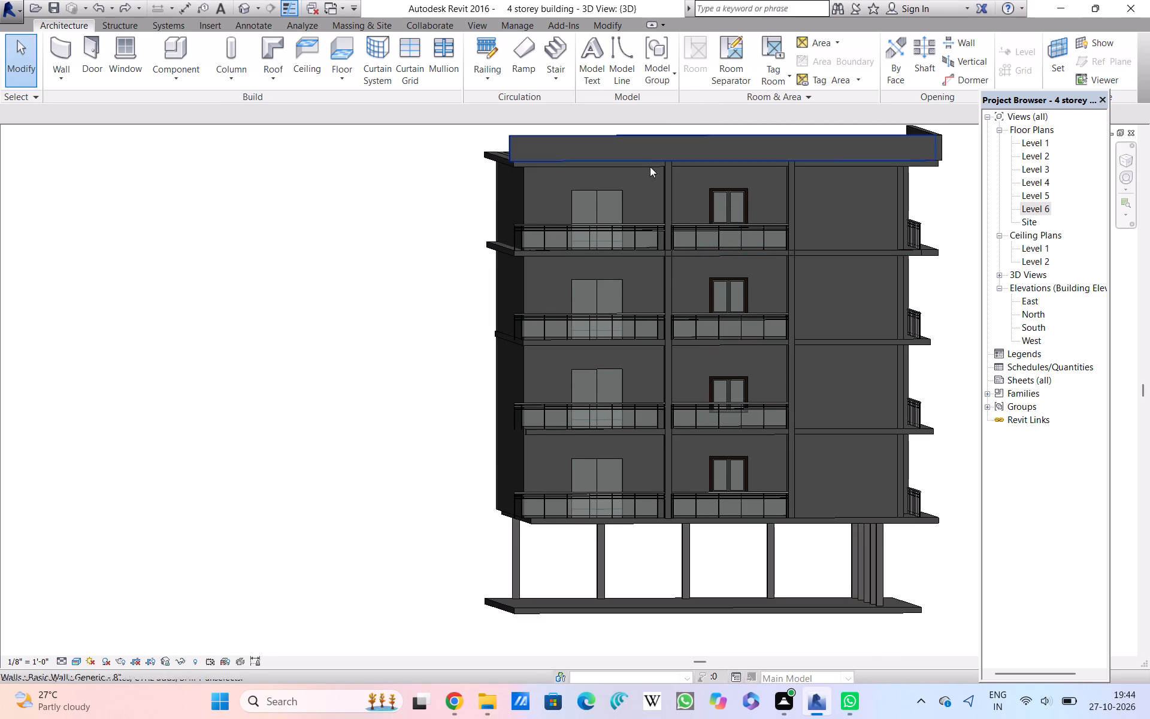
Examine the front facade's balcony railings on all four storeys, along with the slab edges, openings and ground-level columns.
scroll(479, 264, "down", 4)
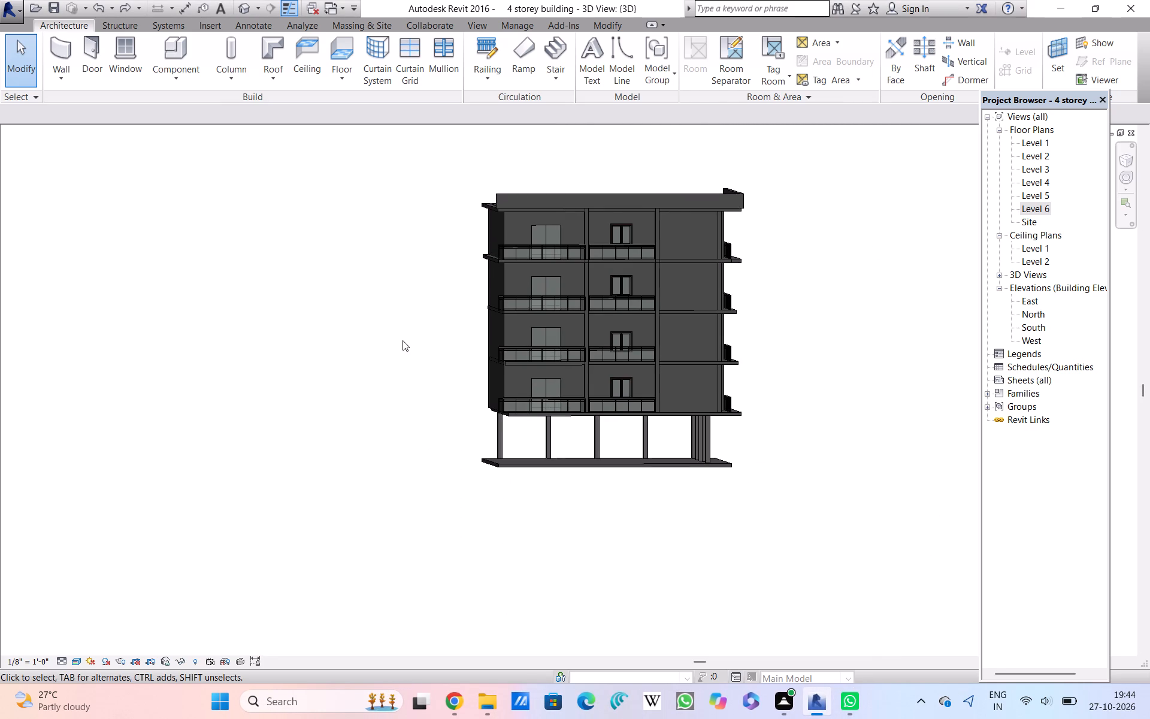
scroll(410, 335, "down", 1)
scroll(419, 334, "up", 5)
middle_click_drag(439, 328, 110, 358)
scroll(111, 357, "down", 2)
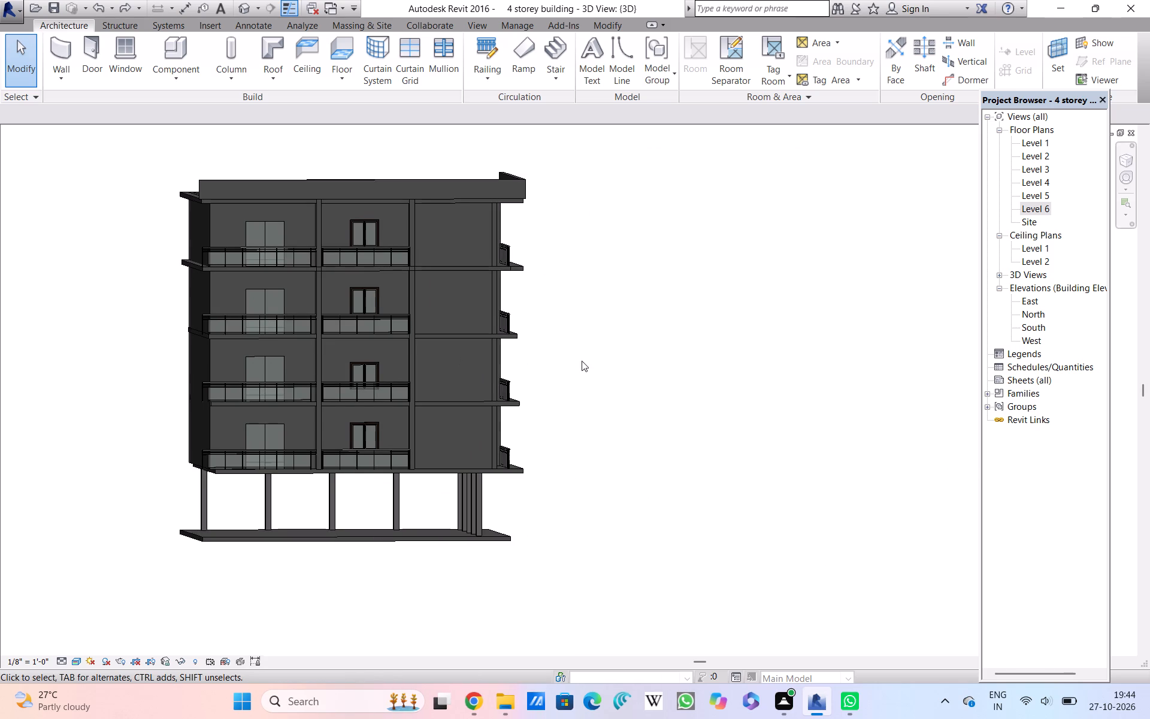
middle_click_drag(582, 361, 670, 386)
scroll(664, 389, "down", 1)
scroll(629, 397, "up", 6)
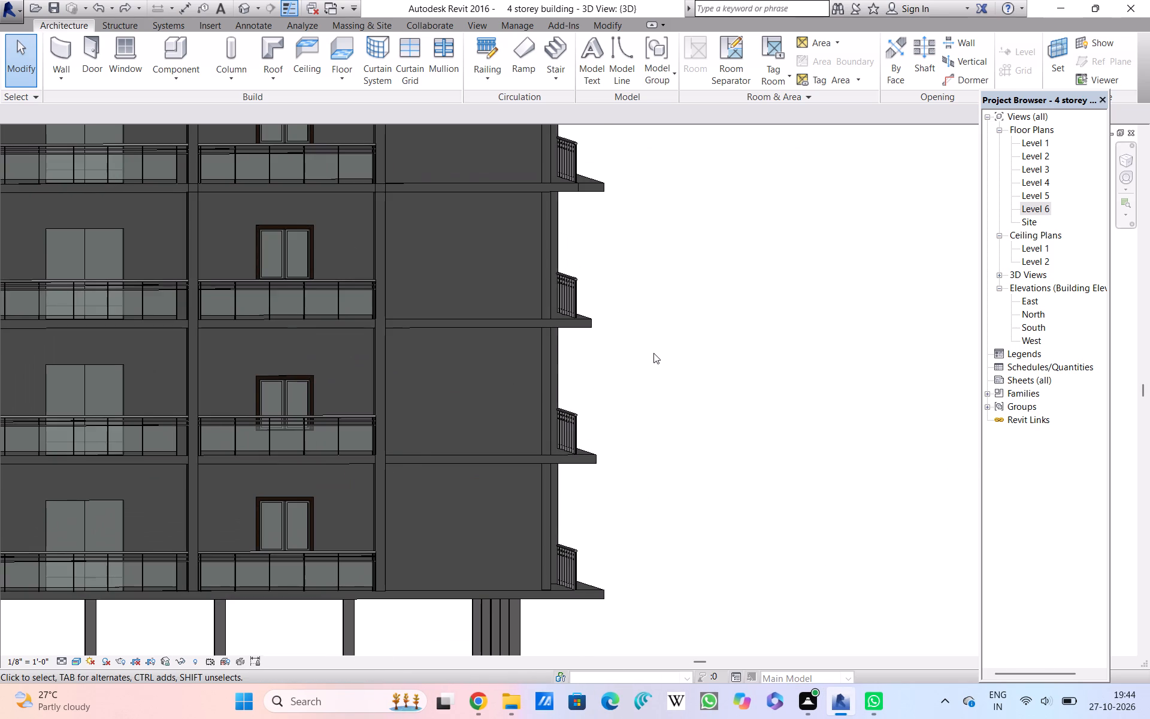
scroll(655, 346, "up", 3)
scroll(655, 345, "down", 10)
scroll(655, 345, "up", 6)
scroll(655, 345, "down", 5)
scroll(656, 351, "up", 4)
scroll(657, 351, "down", 2)
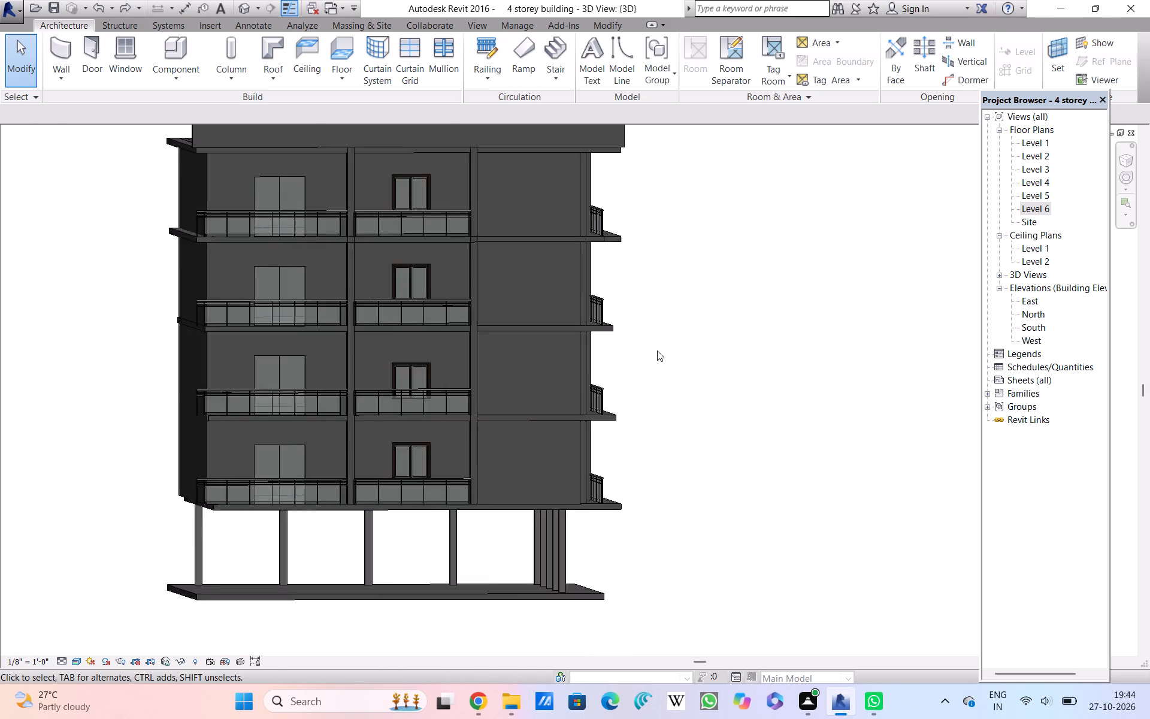
scroll(657, 351, "up", 3)
scroll(658, 351, "down", 3)
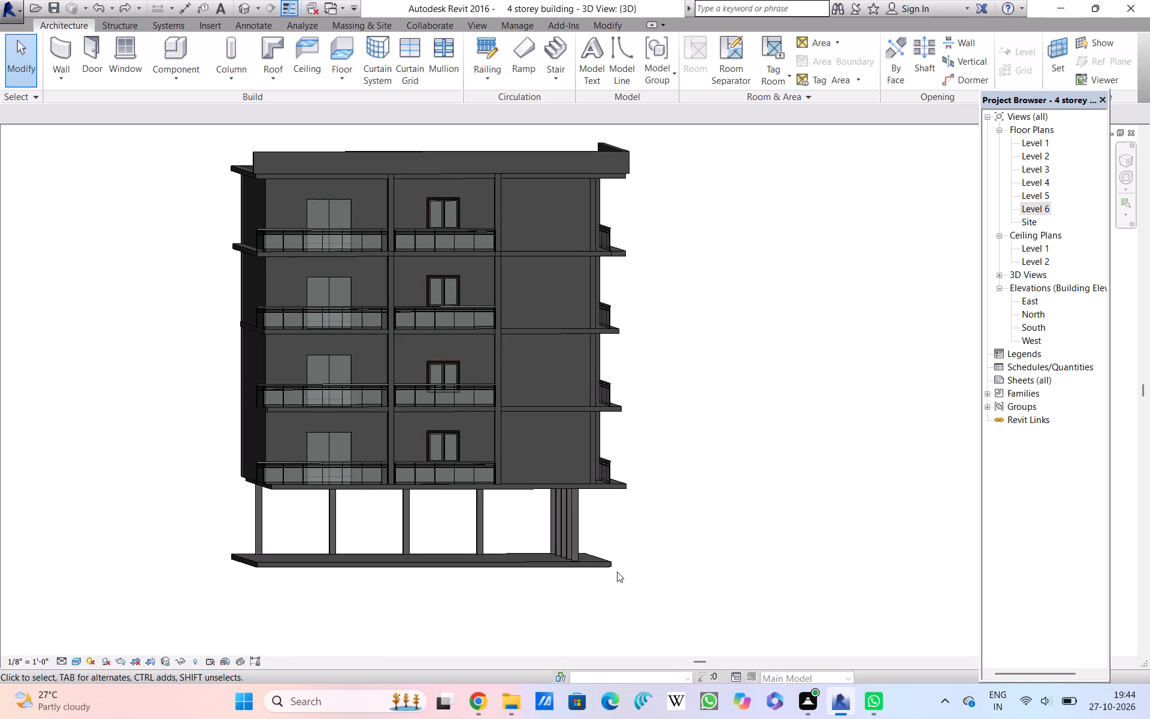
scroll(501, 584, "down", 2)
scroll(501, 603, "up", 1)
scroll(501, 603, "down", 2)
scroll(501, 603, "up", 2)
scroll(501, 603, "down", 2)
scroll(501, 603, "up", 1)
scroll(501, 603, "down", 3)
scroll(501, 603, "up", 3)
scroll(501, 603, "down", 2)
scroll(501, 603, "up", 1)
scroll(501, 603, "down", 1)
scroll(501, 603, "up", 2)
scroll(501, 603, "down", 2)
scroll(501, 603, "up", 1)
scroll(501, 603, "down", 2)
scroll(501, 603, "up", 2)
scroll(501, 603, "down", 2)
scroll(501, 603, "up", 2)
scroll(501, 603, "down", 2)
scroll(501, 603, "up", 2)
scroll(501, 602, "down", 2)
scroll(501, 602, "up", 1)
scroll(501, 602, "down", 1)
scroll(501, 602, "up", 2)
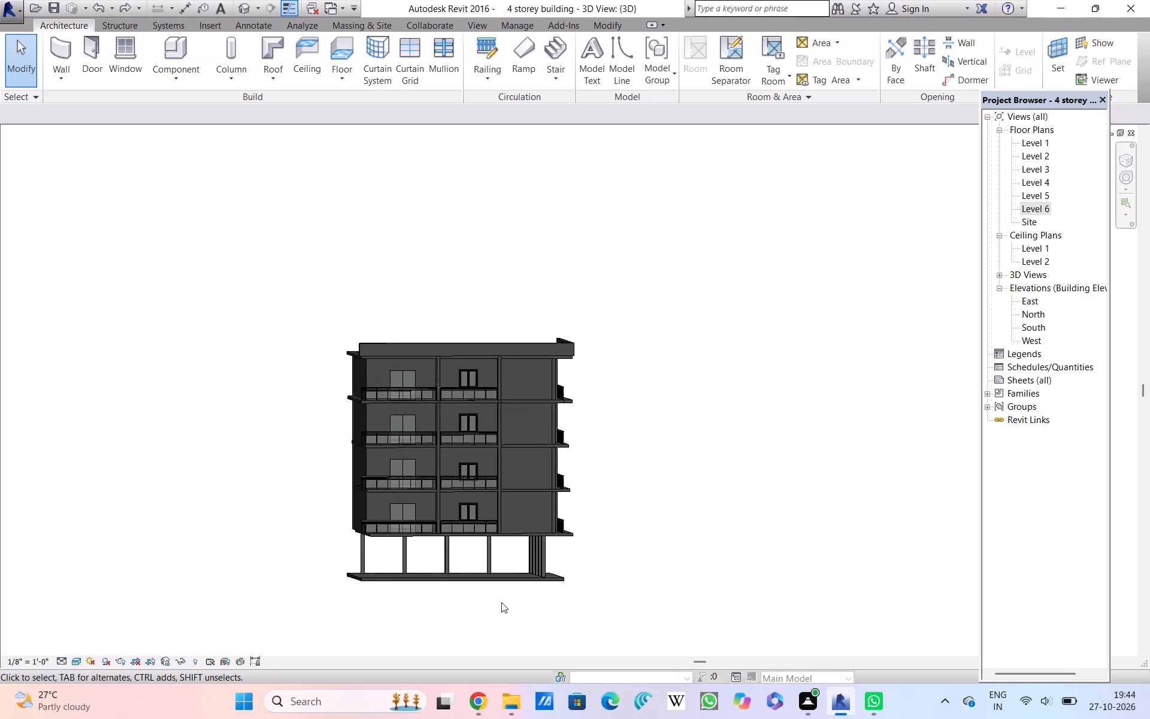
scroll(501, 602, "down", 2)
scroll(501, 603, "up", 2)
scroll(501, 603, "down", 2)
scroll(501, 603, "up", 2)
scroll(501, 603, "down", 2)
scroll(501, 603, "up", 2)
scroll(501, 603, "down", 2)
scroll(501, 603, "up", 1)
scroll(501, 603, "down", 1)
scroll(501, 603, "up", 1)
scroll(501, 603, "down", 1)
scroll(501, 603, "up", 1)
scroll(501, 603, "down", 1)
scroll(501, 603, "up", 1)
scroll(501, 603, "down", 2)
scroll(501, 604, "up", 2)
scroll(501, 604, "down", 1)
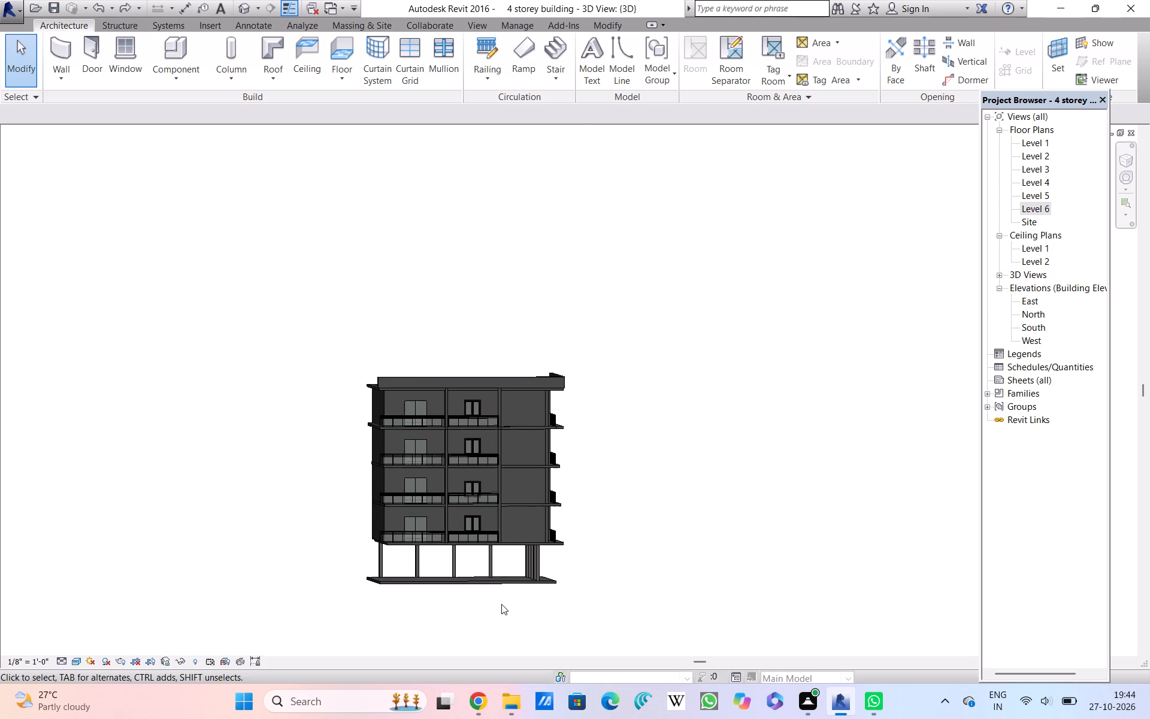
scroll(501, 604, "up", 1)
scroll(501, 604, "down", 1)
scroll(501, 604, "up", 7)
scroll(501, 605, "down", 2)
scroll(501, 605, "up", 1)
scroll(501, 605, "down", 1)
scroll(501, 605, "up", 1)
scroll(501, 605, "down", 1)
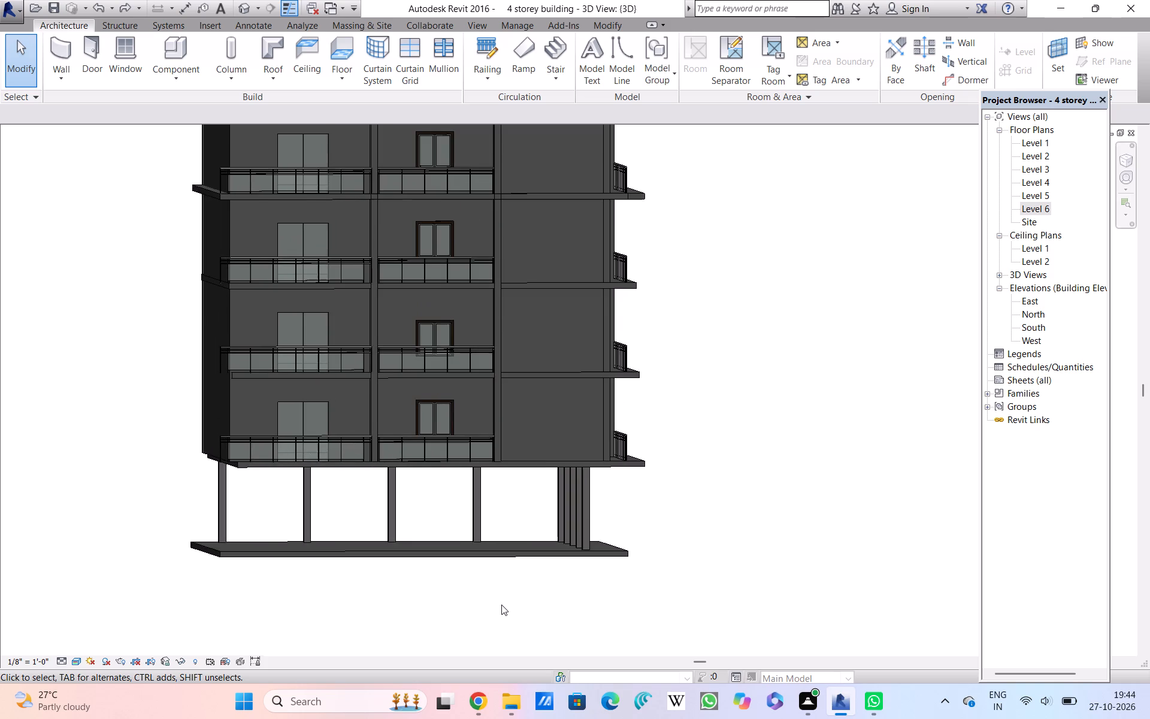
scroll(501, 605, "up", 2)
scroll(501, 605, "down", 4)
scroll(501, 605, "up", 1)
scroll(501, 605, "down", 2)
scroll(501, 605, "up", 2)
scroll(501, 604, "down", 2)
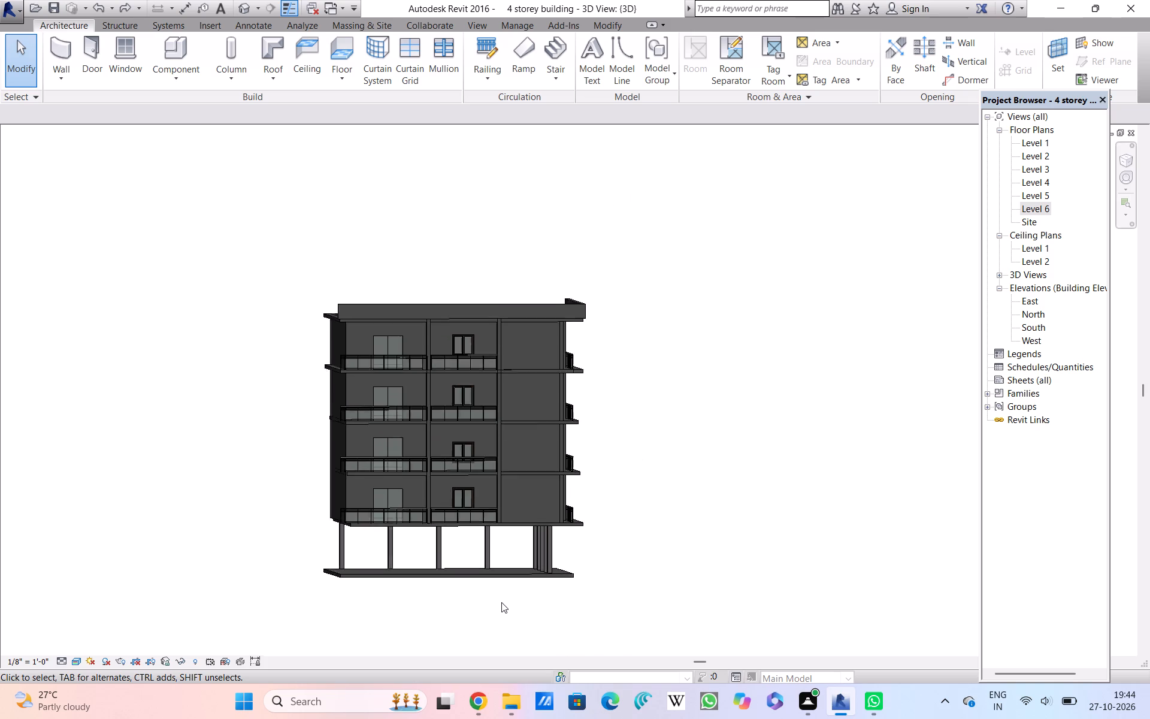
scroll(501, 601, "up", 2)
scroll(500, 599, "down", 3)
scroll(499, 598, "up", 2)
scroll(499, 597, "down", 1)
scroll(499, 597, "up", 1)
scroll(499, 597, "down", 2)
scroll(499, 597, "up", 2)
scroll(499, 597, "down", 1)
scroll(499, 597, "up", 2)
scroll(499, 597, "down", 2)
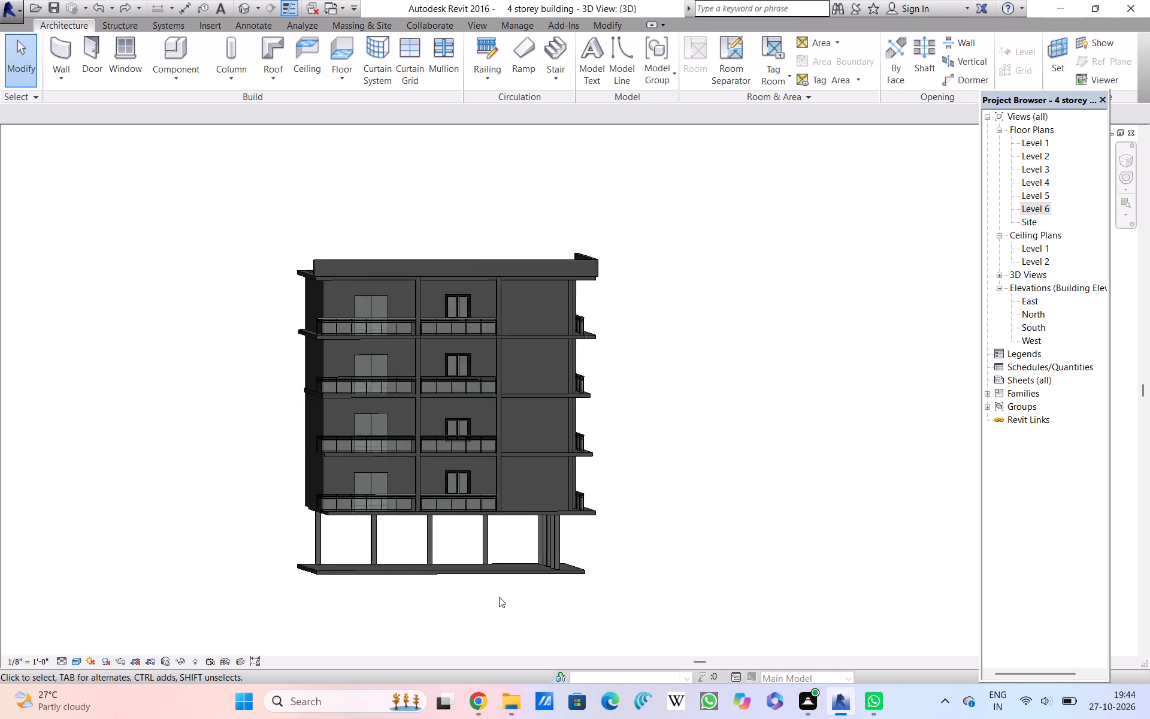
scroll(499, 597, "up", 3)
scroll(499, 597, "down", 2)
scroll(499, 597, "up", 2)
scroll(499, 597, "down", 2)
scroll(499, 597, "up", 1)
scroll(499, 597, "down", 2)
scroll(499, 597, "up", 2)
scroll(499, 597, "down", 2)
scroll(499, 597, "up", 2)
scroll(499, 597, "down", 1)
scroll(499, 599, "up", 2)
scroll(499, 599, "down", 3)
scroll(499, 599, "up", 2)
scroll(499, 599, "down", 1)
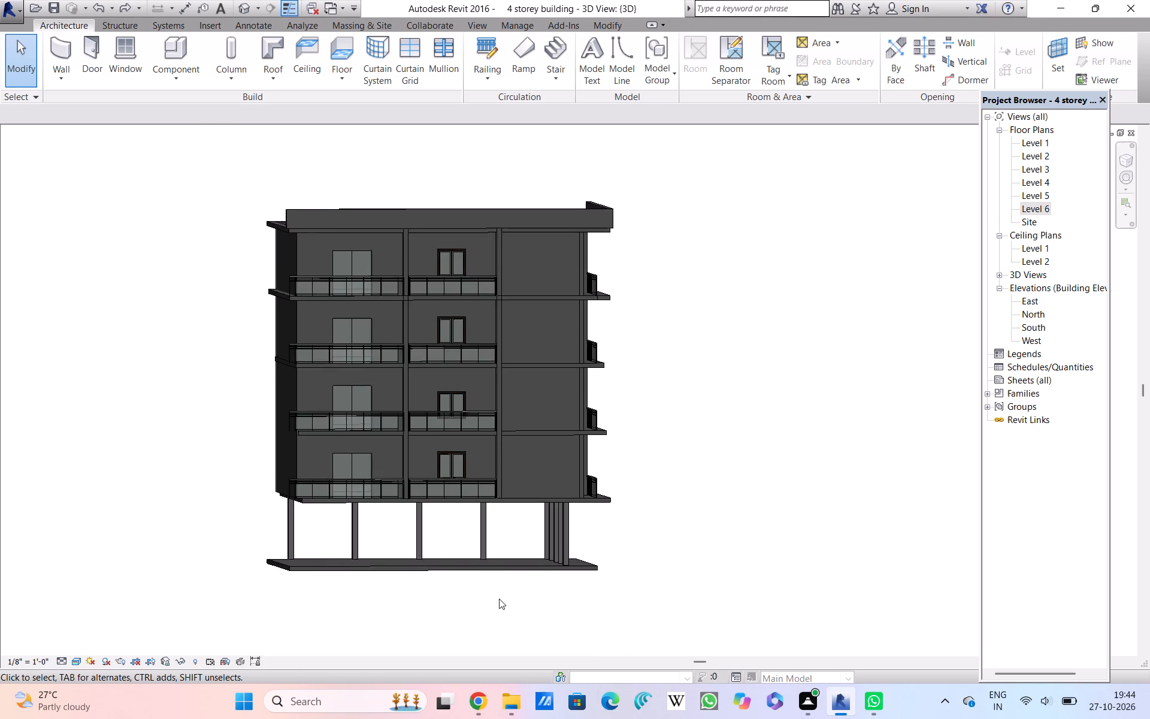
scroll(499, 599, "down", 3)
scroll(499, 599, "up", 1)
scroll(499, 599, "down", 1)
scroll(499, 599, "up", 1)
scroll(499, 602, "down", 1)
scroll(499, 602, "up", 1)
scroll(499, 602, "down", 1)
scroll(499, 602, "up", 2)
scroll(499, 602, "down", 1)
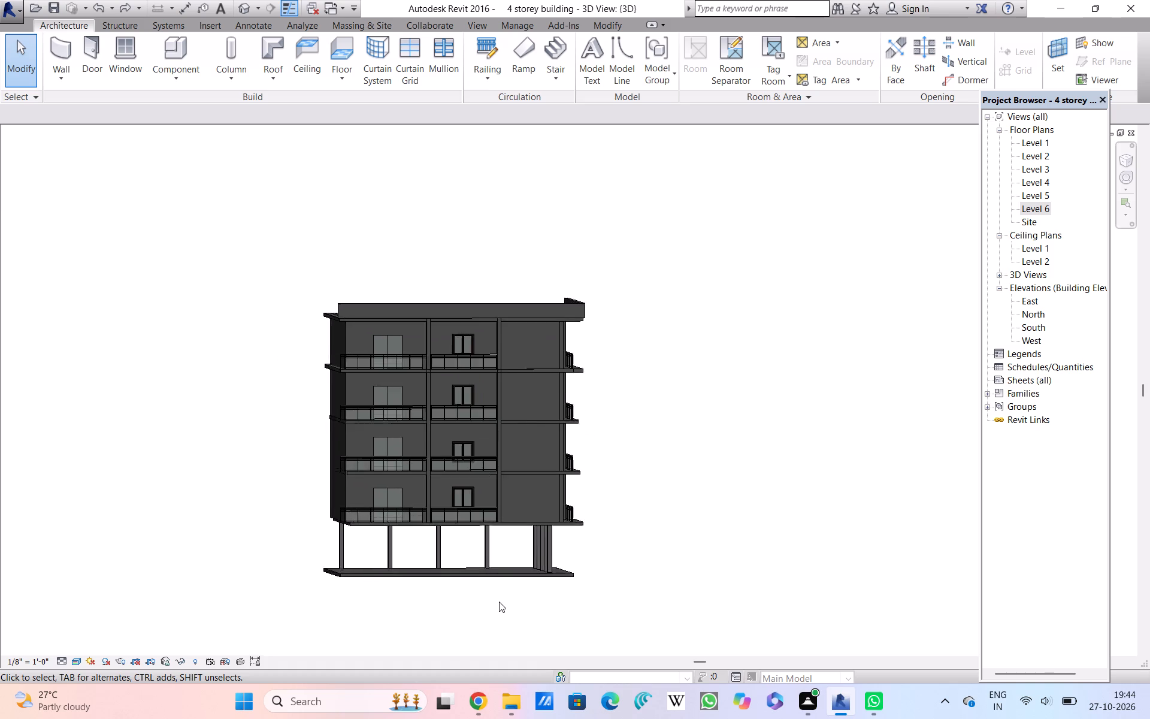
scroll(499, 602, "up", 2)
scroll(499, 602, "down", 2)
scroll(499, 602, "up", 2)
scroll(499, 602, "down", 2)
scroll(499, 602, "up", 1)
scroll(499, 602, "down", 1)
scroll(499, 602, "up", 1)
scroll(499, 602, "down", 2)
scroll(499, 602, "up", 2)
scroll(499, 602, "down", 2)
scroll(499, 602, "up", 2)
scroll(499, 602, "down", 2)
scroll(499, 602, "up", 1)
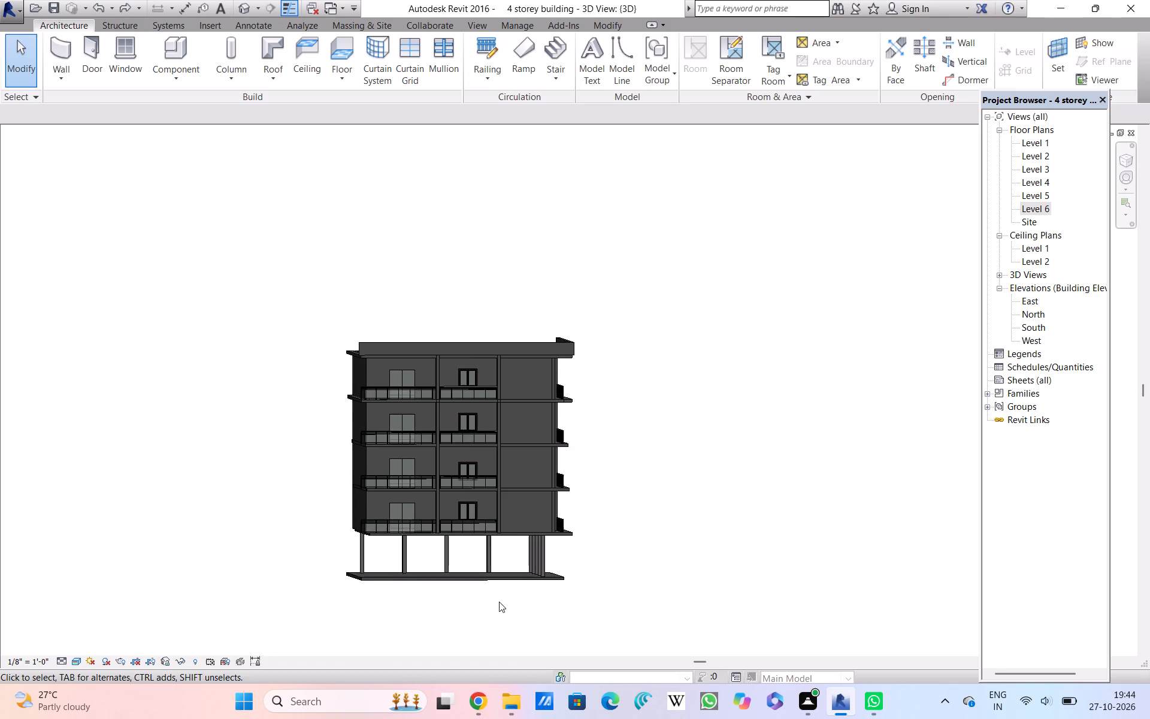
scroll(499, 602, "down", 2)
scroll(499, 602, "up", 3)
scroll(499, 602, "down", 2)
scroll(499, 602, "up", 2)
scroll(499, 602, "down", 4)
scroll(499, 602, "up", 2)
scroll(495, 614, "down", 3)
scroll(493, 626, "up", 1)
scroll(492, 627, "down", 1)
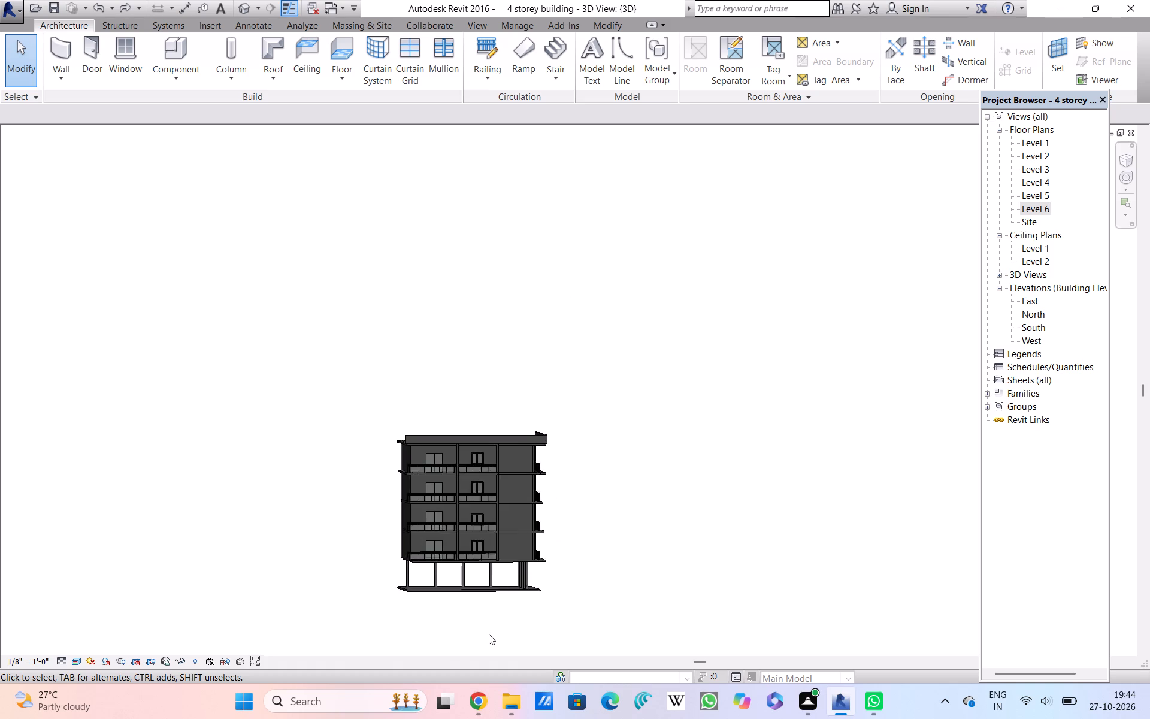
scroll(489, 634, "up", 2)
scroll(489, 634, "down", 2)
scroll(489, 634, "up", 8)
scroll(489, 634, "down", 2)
Examine the front facade's lower storeys, including the lowest balcony railings, floor slab edge, ground-level columns and base slab.
scroll(489, 634, "up", 7)
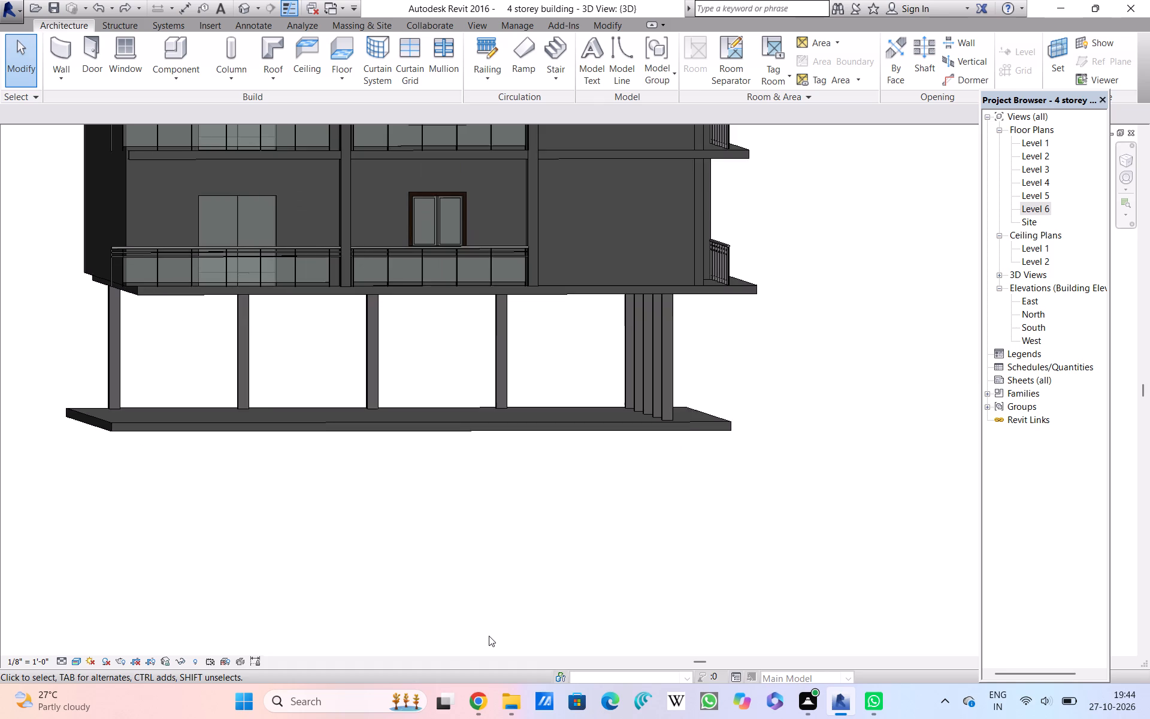
scroll(489, 636, "up", 8)
scroll(489, 638, "down", 11)
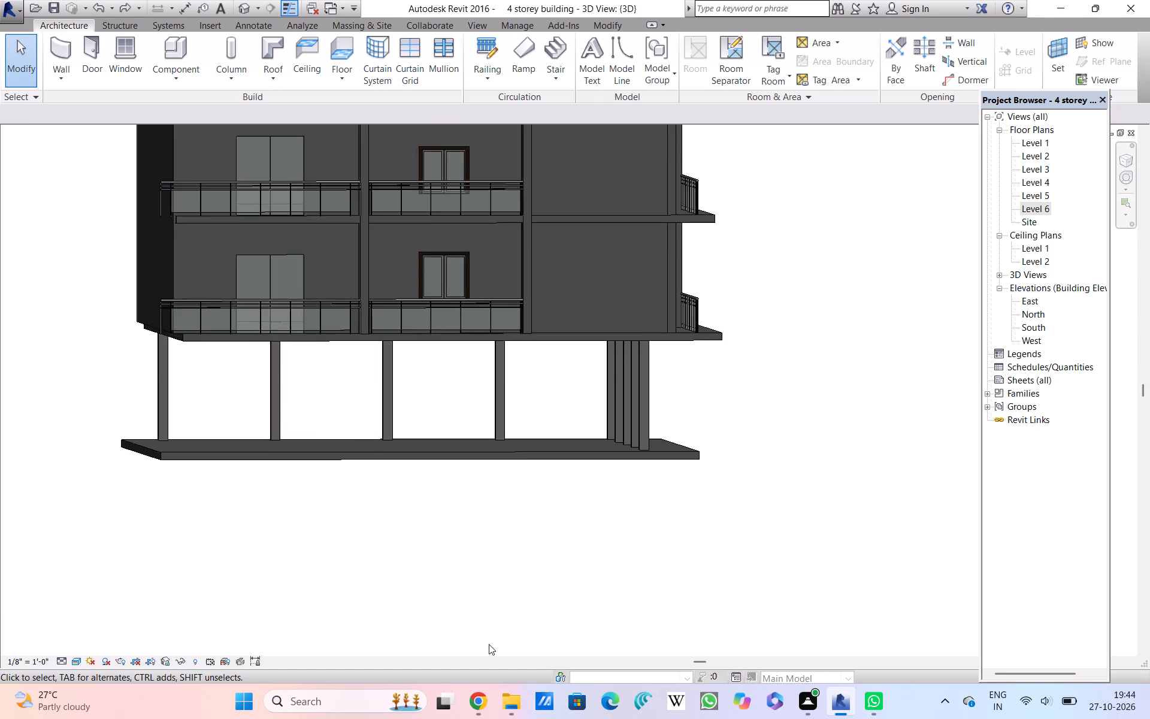
scroll(489, 644, "down", 11)
scroll(488, 646, "up", 1)
scroll(488, 646, "down", 1)
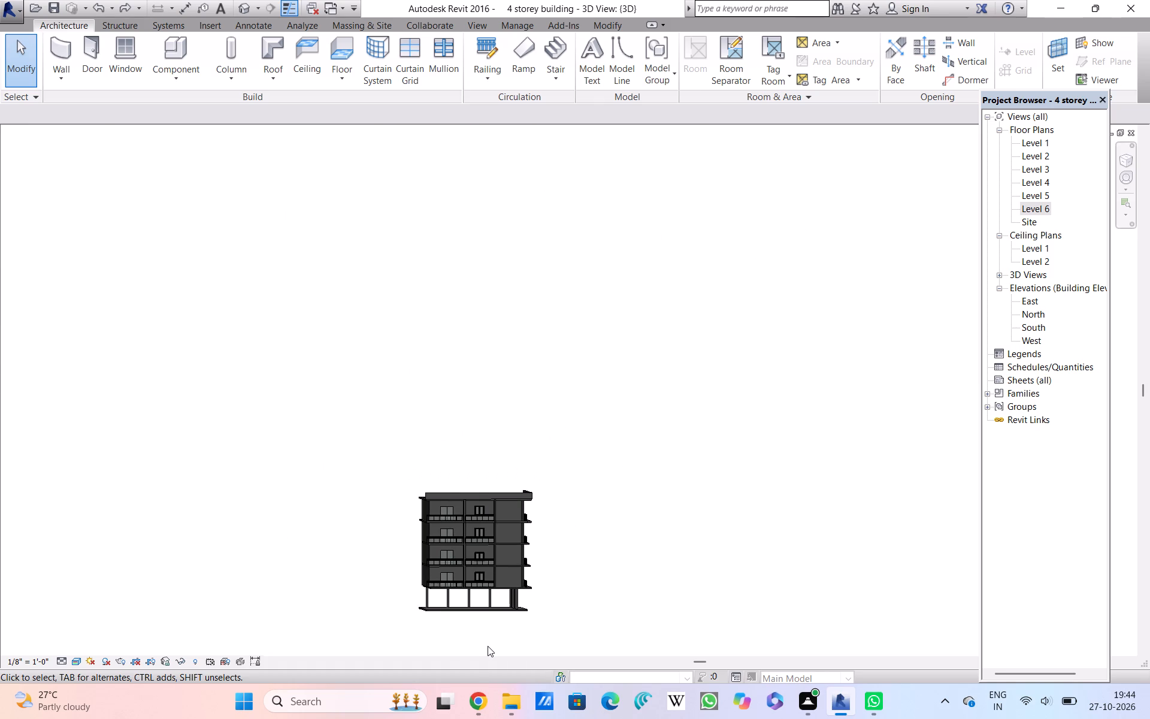
scroll(488, 661, "down", 1)
scroll(488, 661, "up", 5)
scroll(484, 285, "up", 2)
scroll(468, 349, "down", 3)
scroll(468, 512, "up", 2)
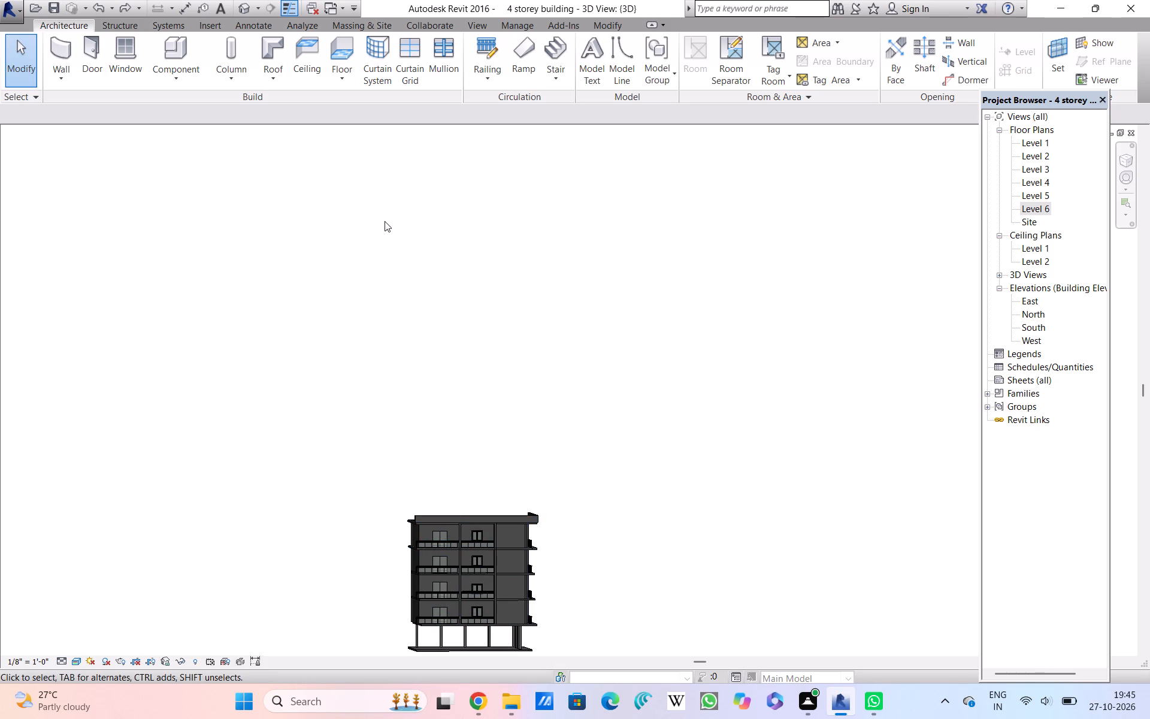
scroll(385, 221, "up", 3)
scroll(385, 221, "down", 13)
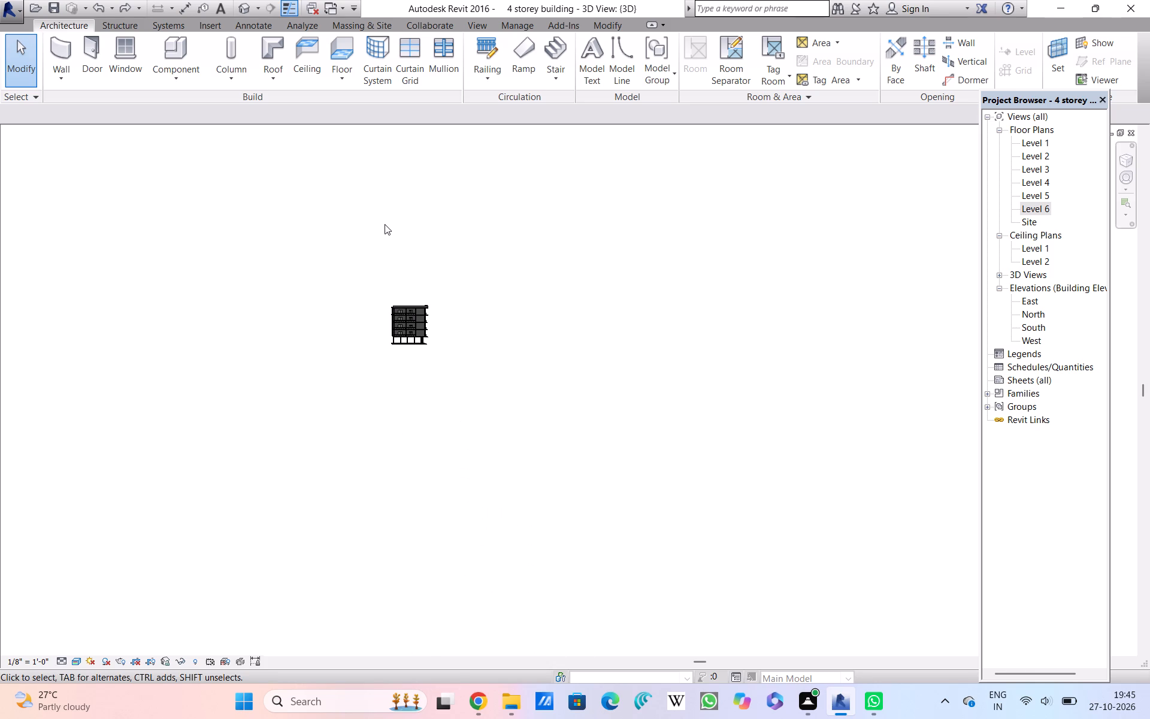
scroll(385, 224, "up", 5)
scroll(385, 472, "up", 1)
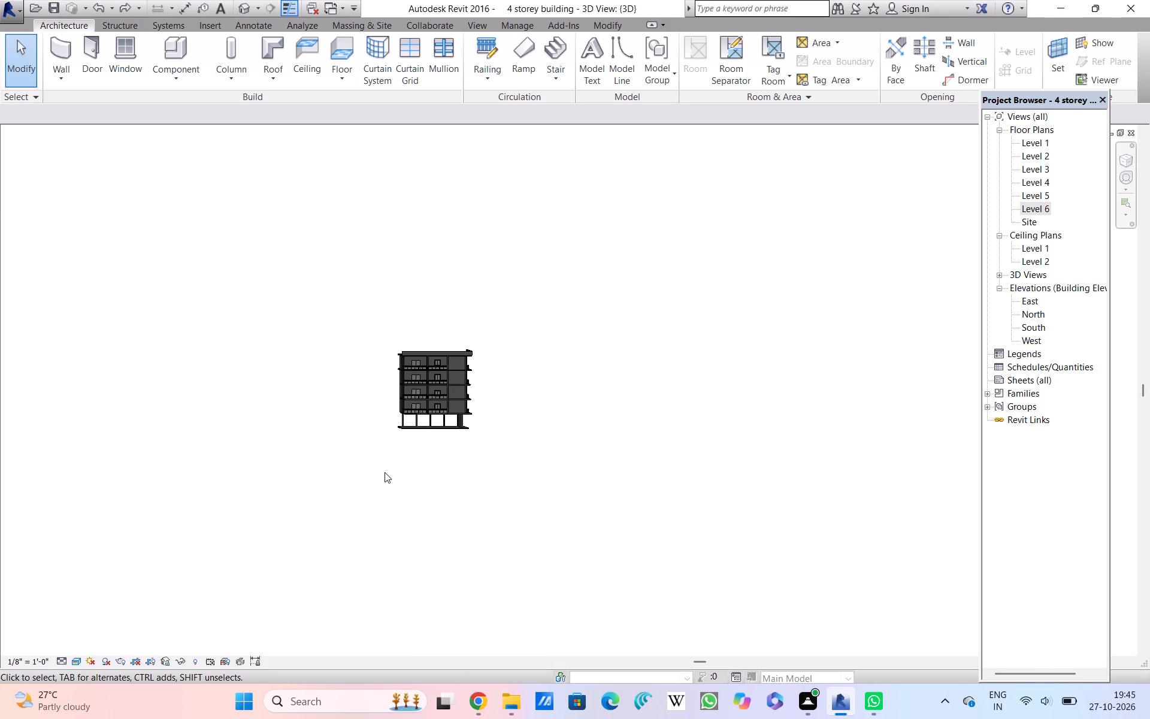
scroll(385, 472, "up", 10)
scroll(385, 472, "down", 4)
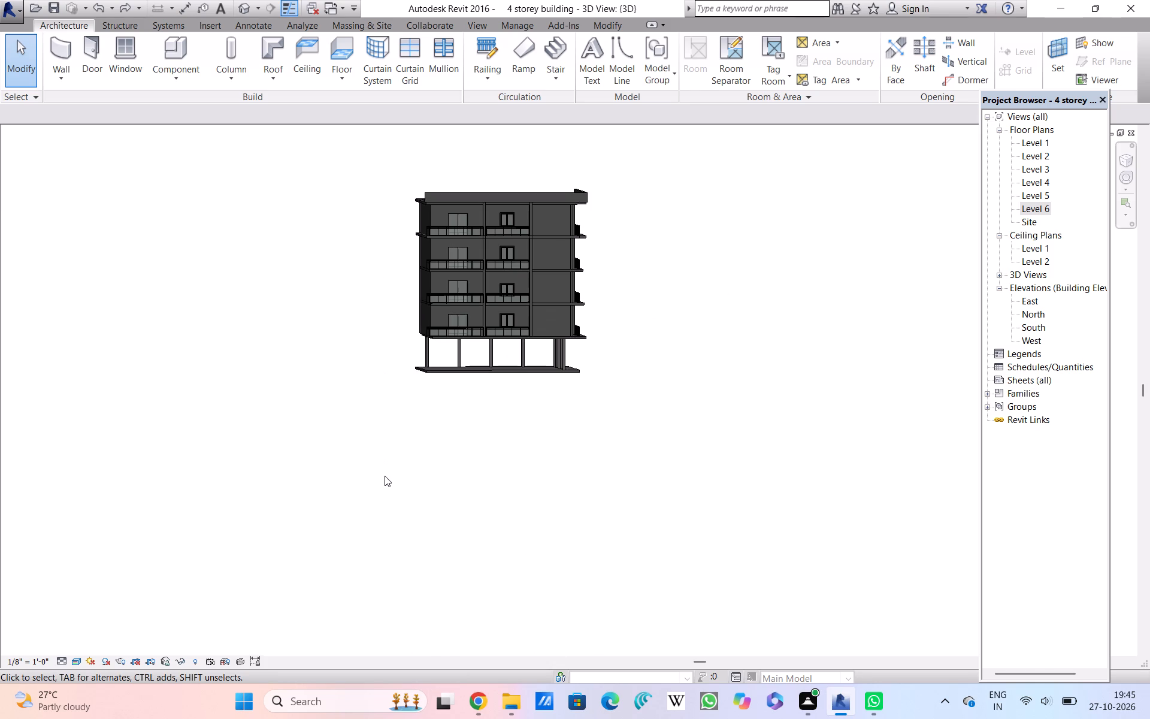
scroll(459, 337, "up", 6)
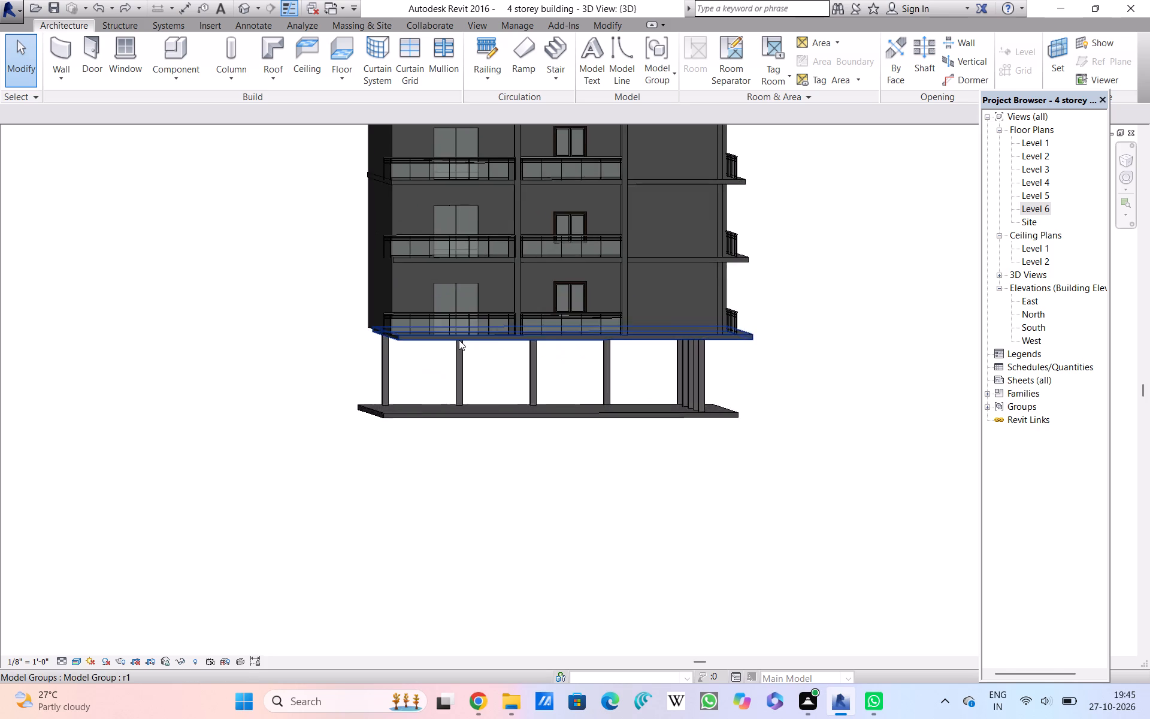
scroll(459, 340, "up", 8)
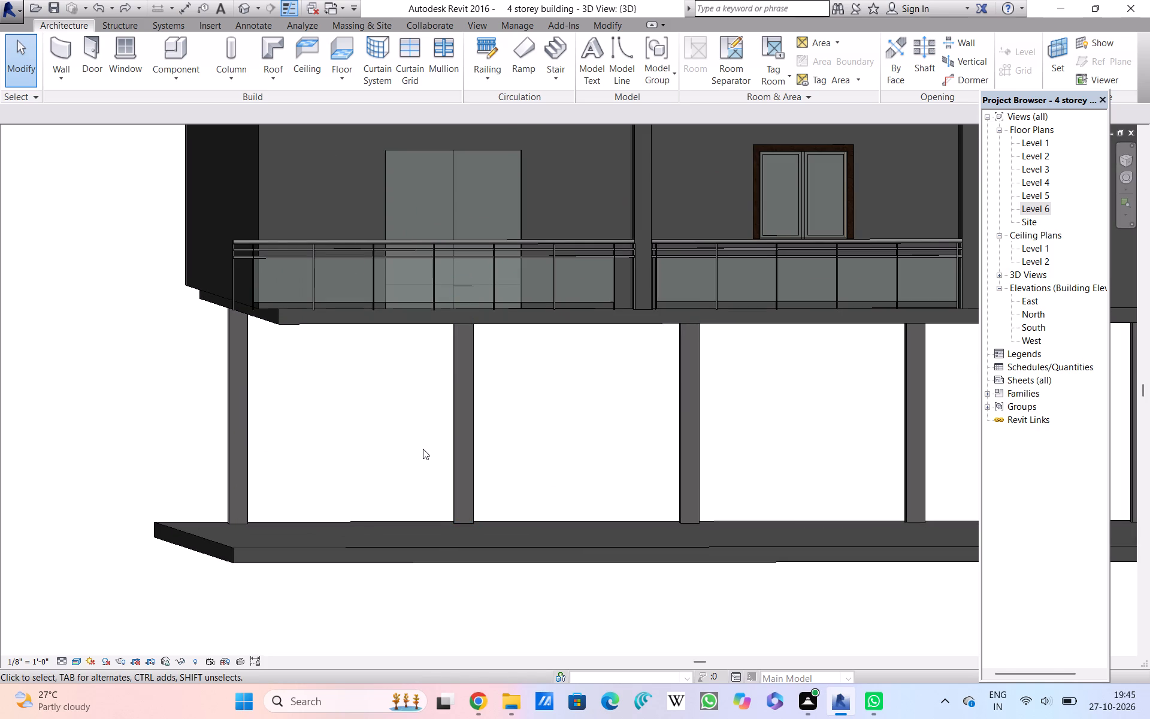
scroll(420, 460, "up", 1)
scroll(420, 460, "down", 9)
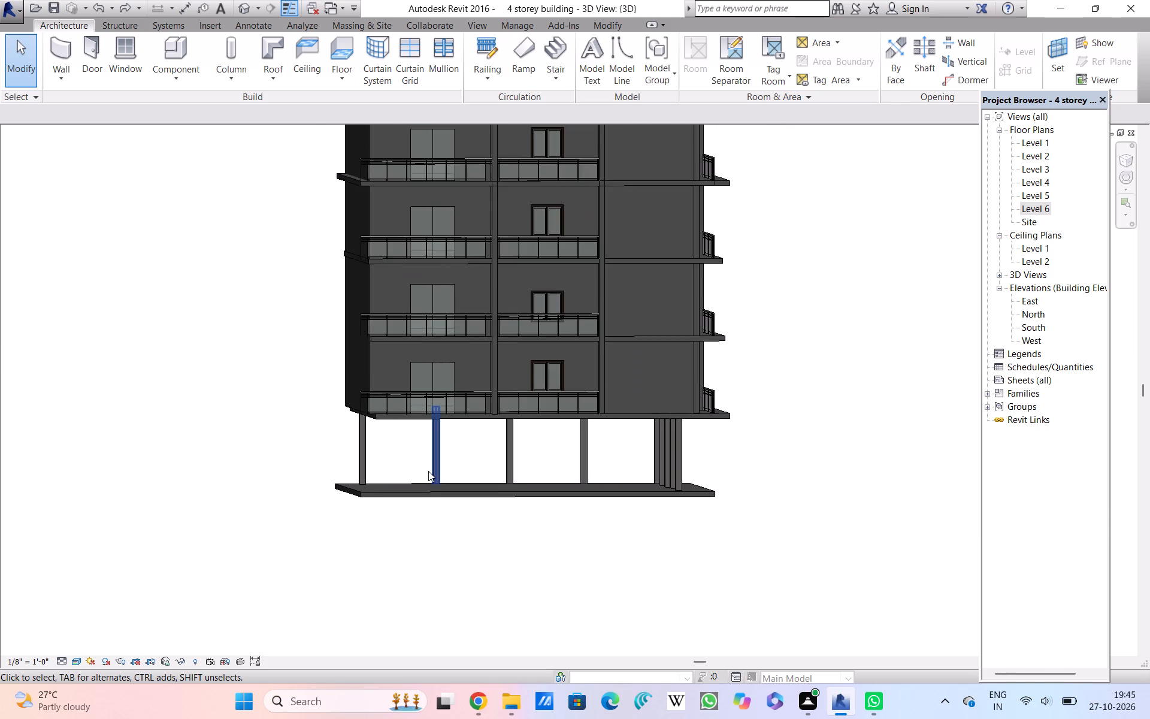
scroll(428, 472, "down", 2)
scroll(428, 472, "up", 6)
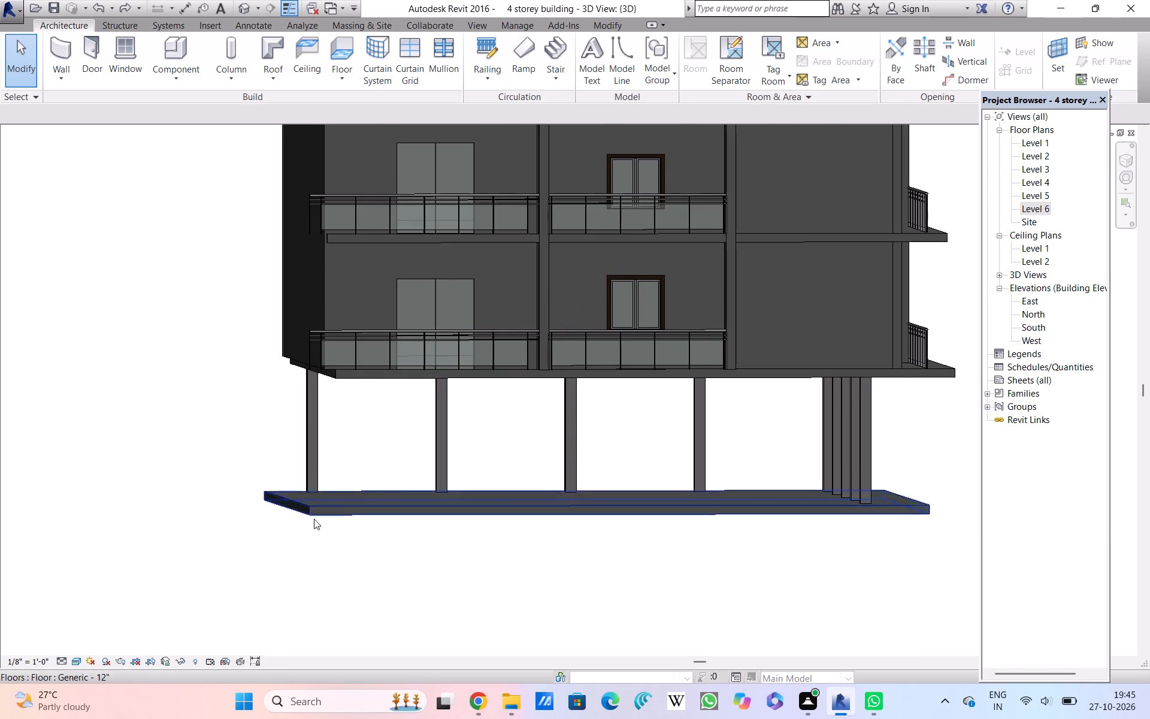
Close the blank Autodesk notification window covering the 3D view.
scroll(395, 521, "up", 1)
scroll(395, 521, "down", 7)
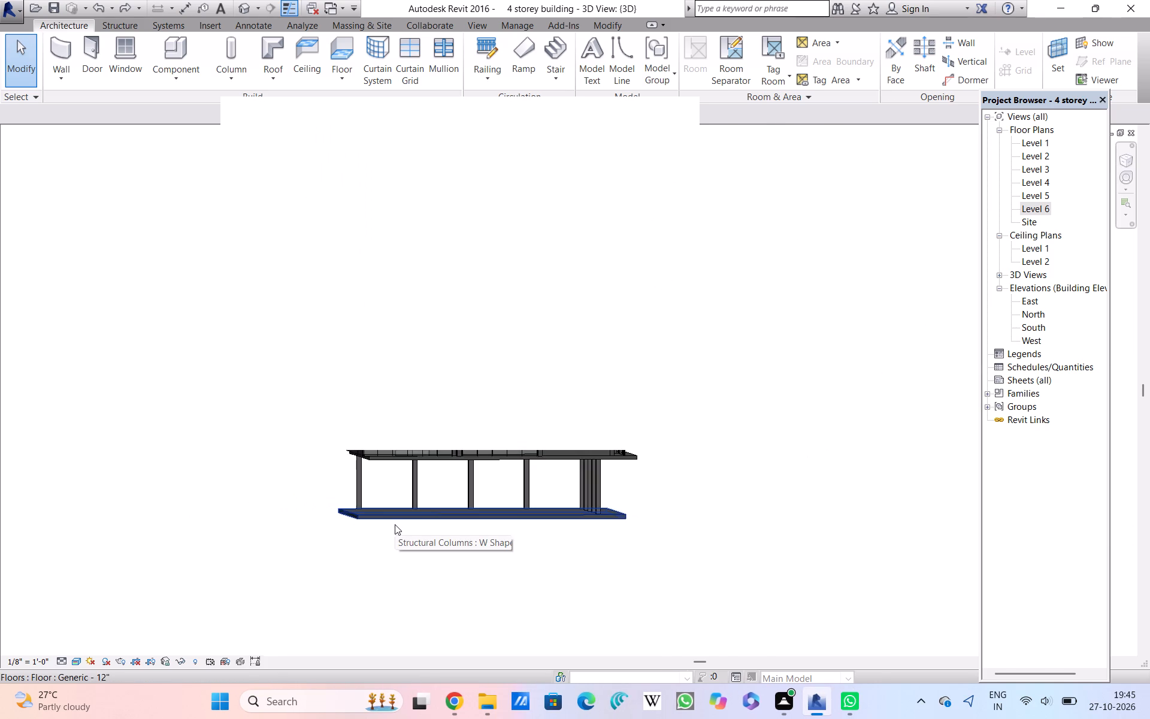
scroll(395, 524, "up", 3)
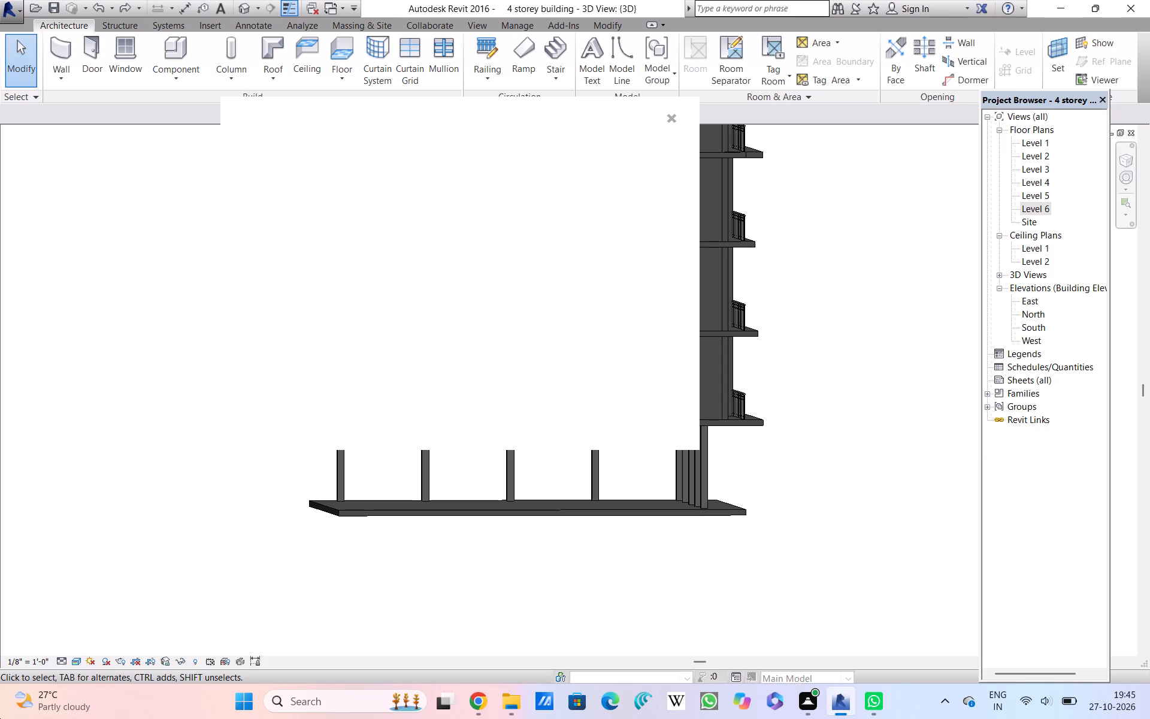
scroll(0, 716, "up", 1)
scroll(0, 716, "down", 2)
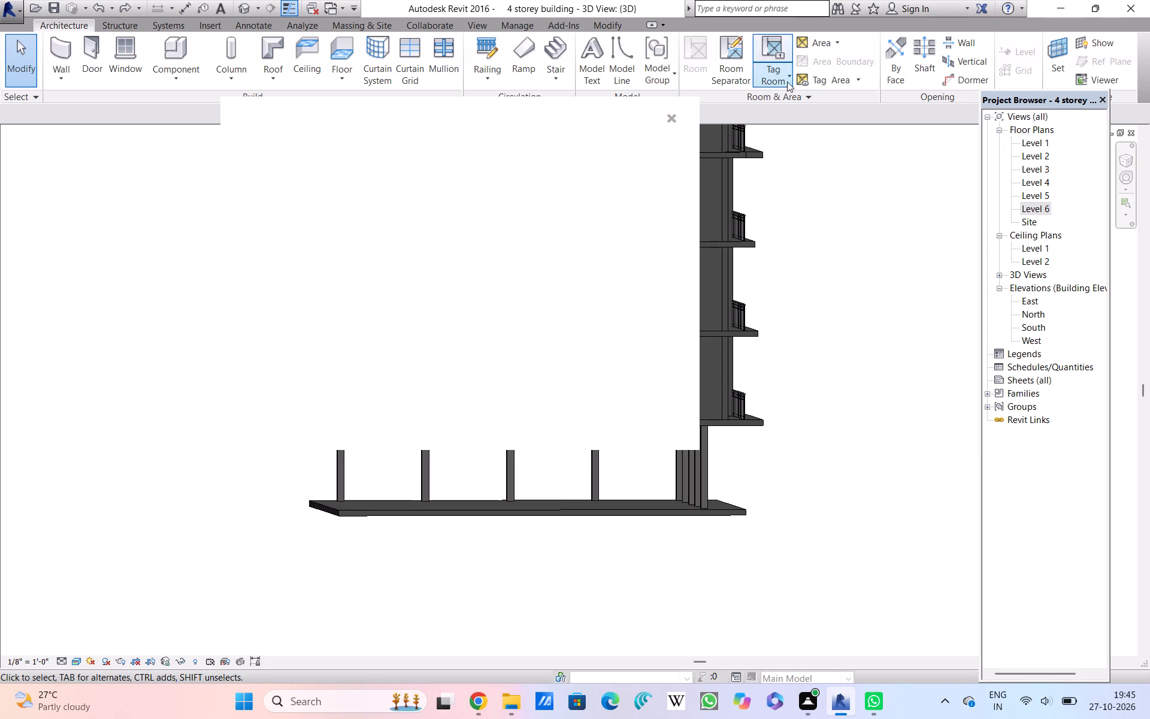
left_click(672, 114)
Examine the lowest balcony slab, railings and ground-level columns up close and against the whole front facade.
scroll(540, 665, "down", 2)
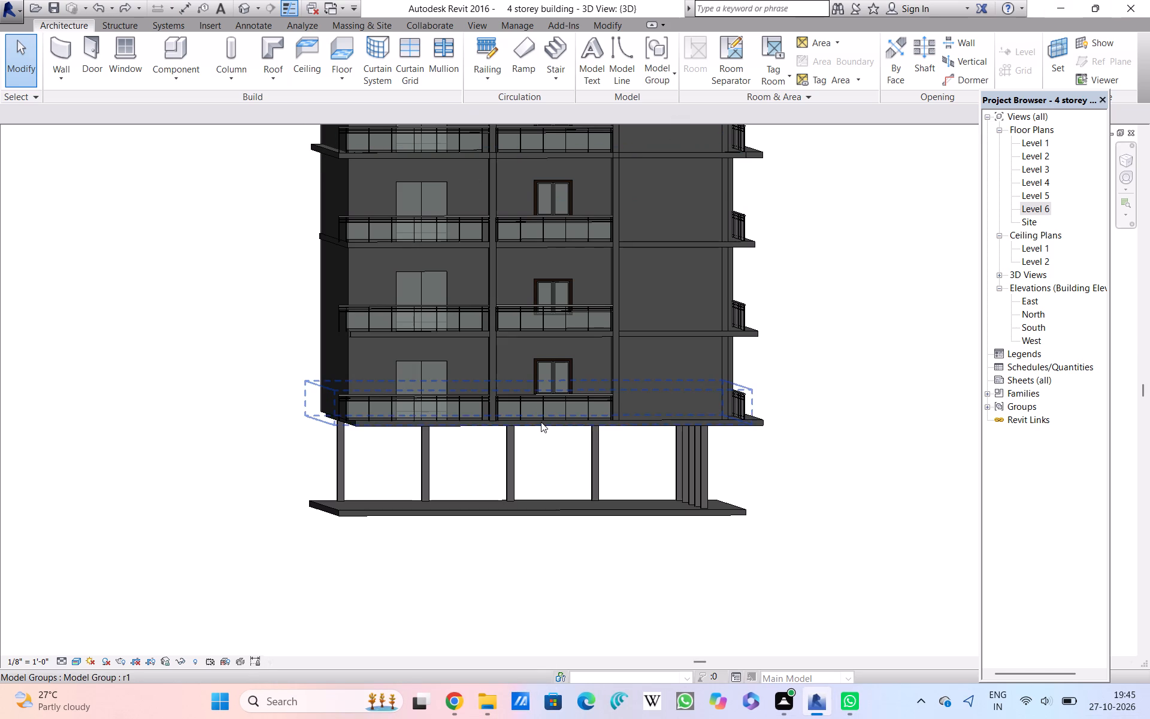
scroll(541, 422, "up", 3)
scroll(541, 422, "down", 4)
scroll(541, 422, "up", 4)
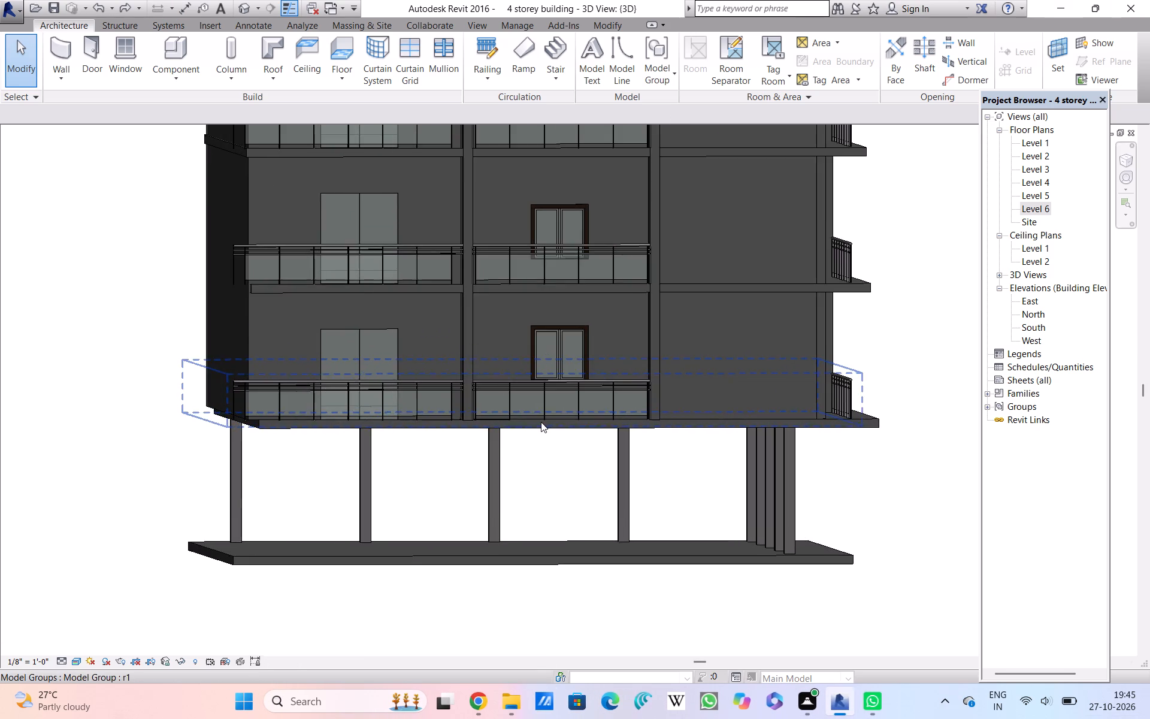
scroll(541, 422, "down", 10)
scroll(540, 422, "up", 8)
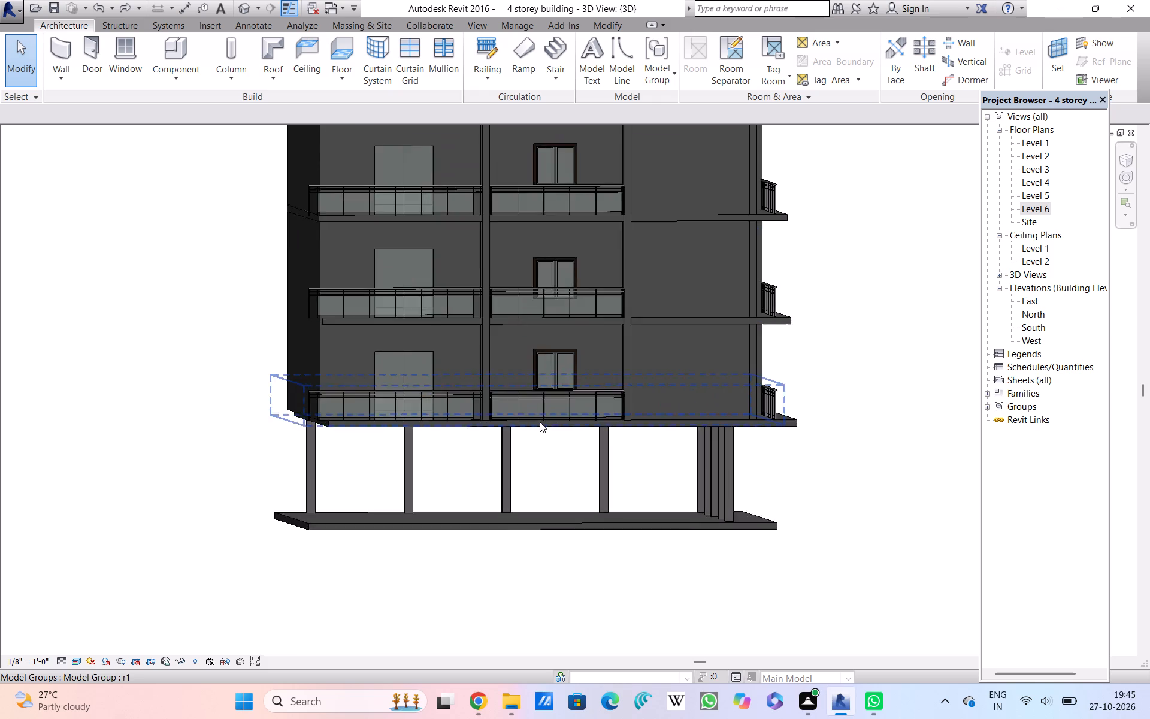
scroll(540, 422, "up", 9)
scroll(540, 422, "down", 13)
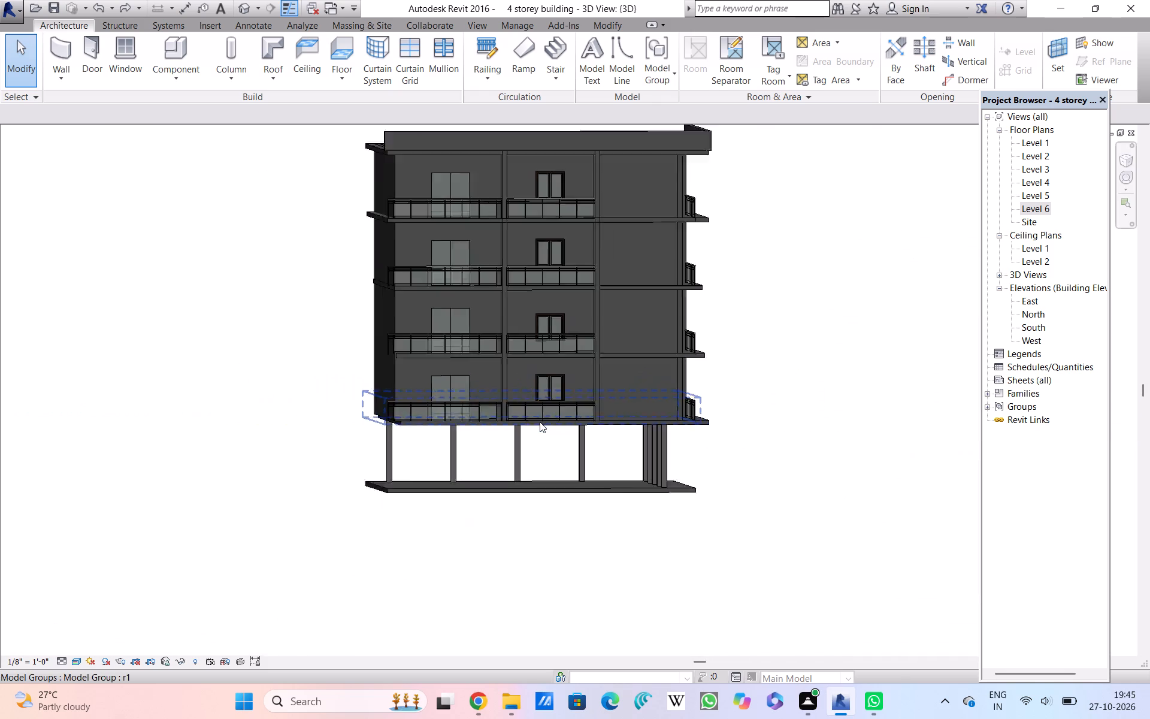
scroll(540, 422, "down", 5)
scroll(540, 422, "up", 2)
scroll(540, 422, "down", 3)
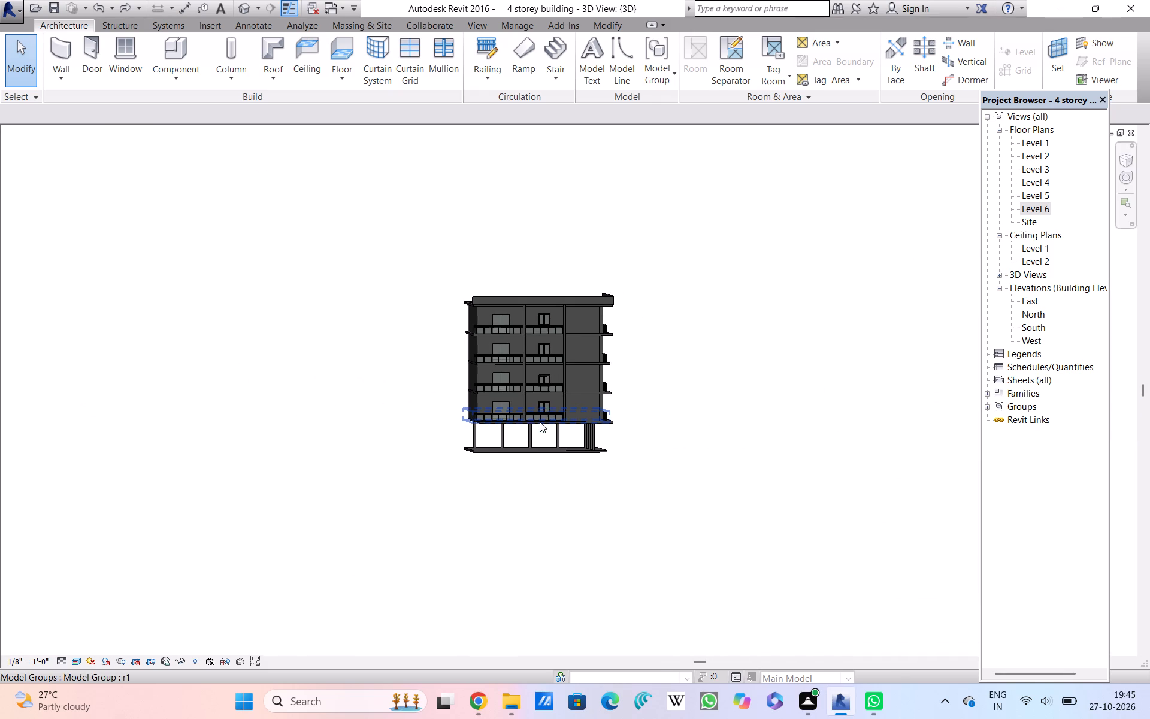
scroll(540, 422, "up", 3)
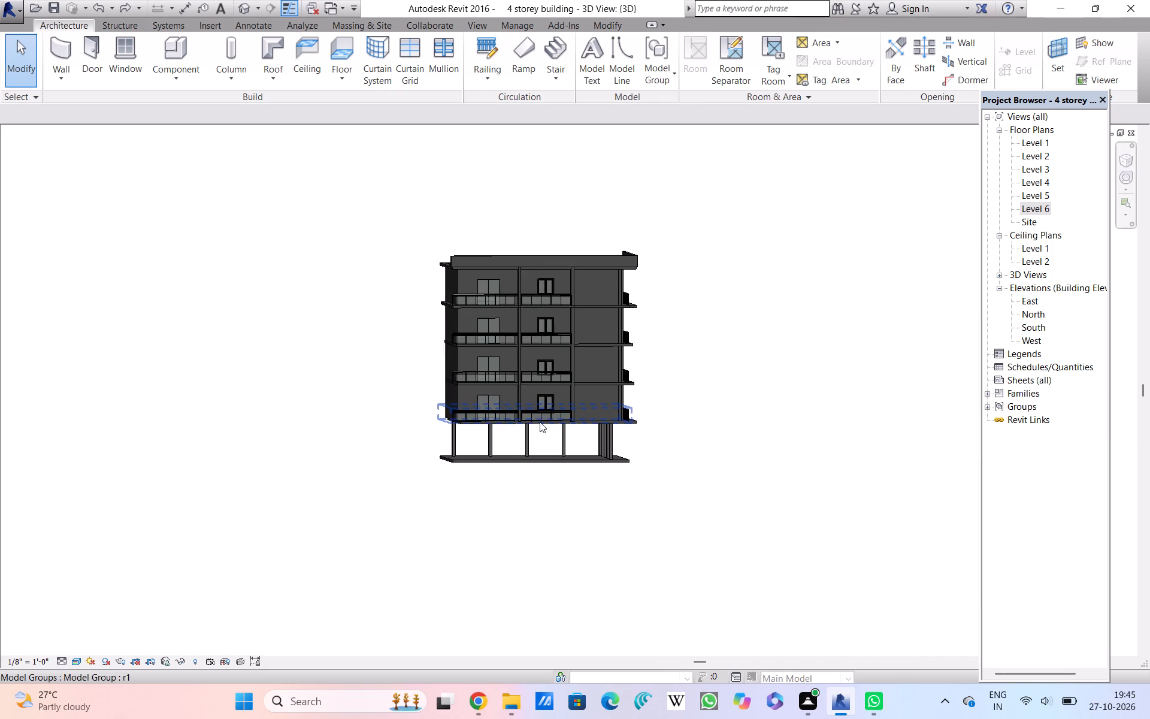
scroll(540, 422, "up", 8)
scroll(540, 422, "down", 9)
scroll(540, 422, "up", 2)
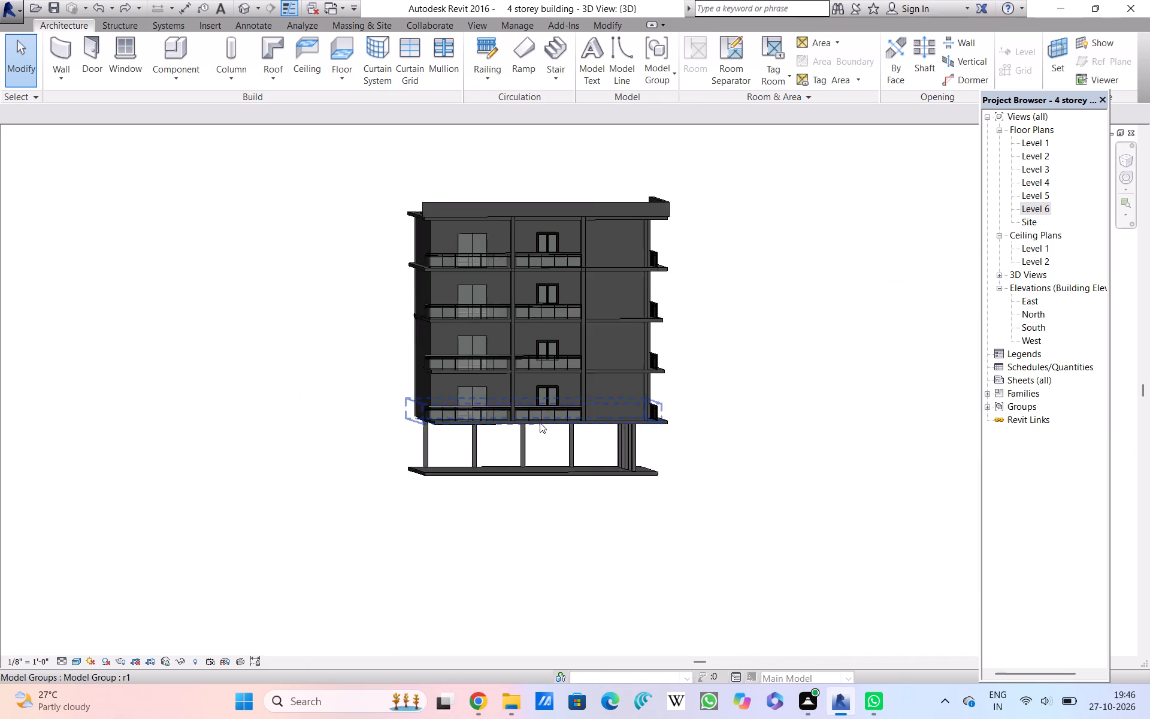
scroll(540, 422, "up", 6)
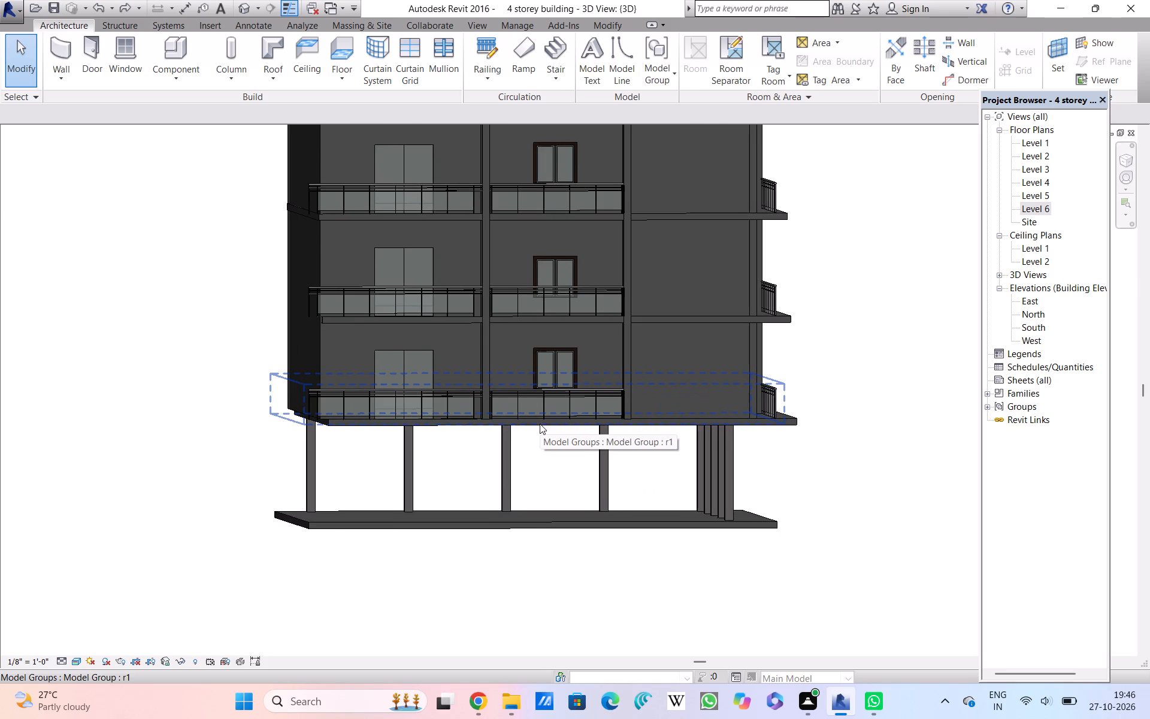
scroll(540, 424, "down", 5)
scroll(540, 425, "up", 7)
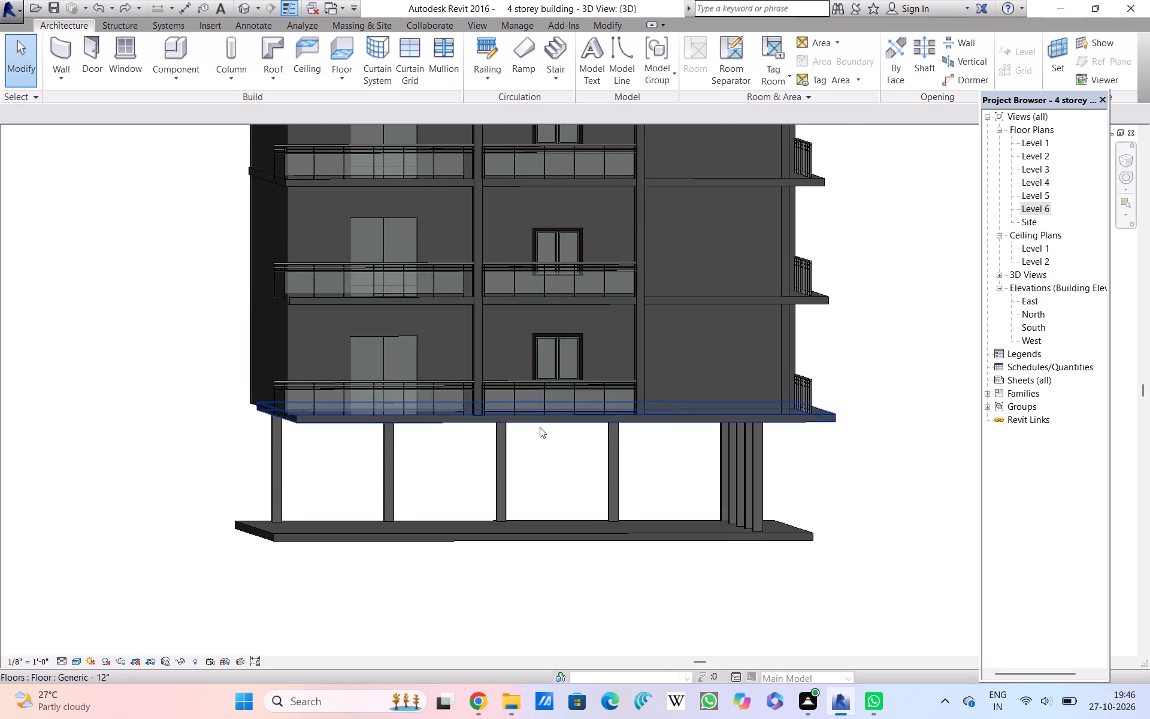
scroll(540, 427, "up", 5)
scroll(540, 430, "down", 12)
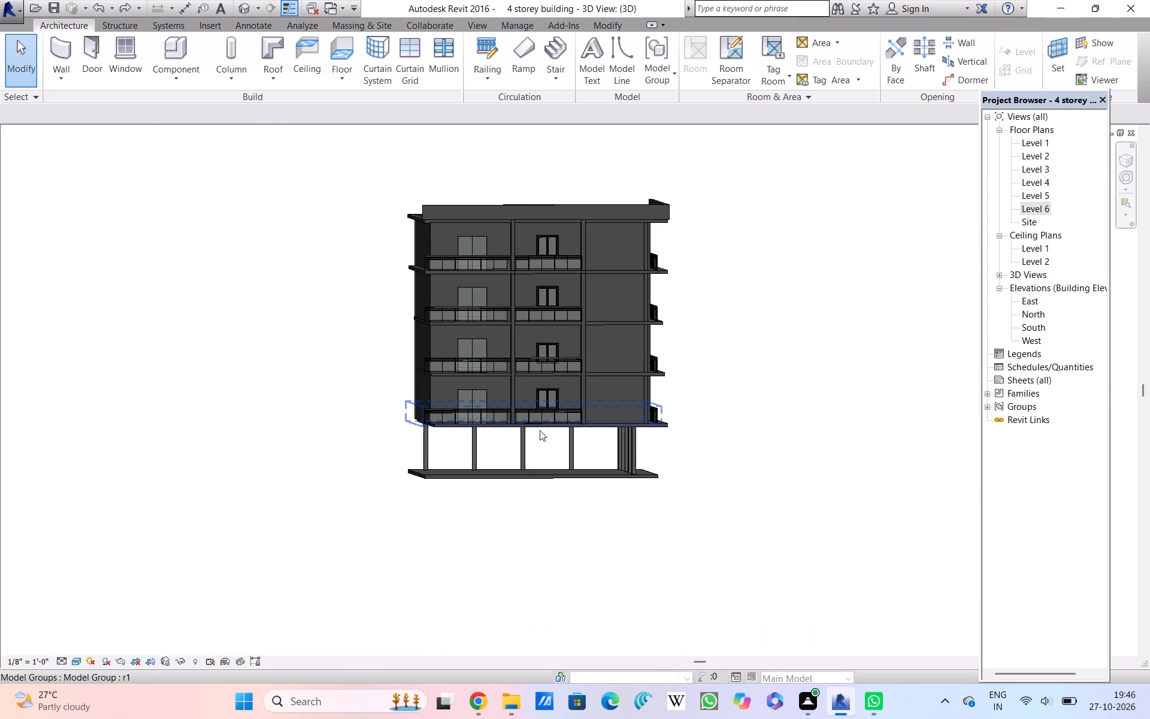
scroll(540, 430, "down", 8)
scroll(540, 432, "up", 8)
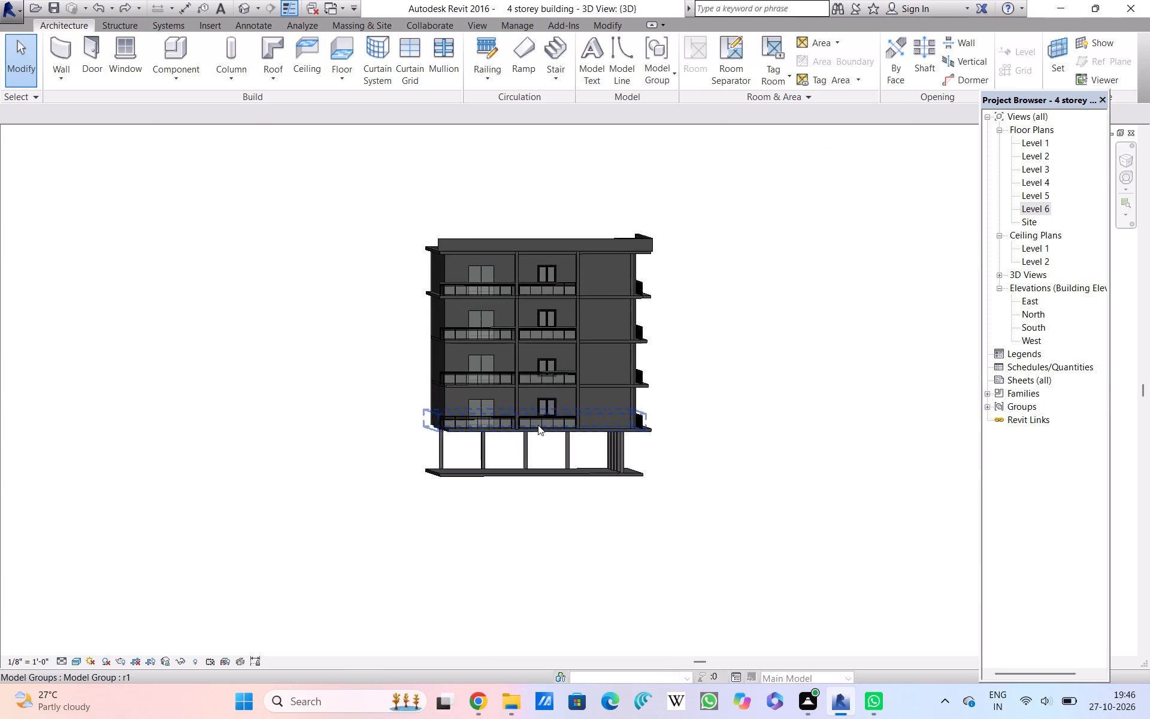
scroll(538, 425, "up", 19)
scroll(540, 425, "down", 20)
scroll(540, 425, "down", 6)
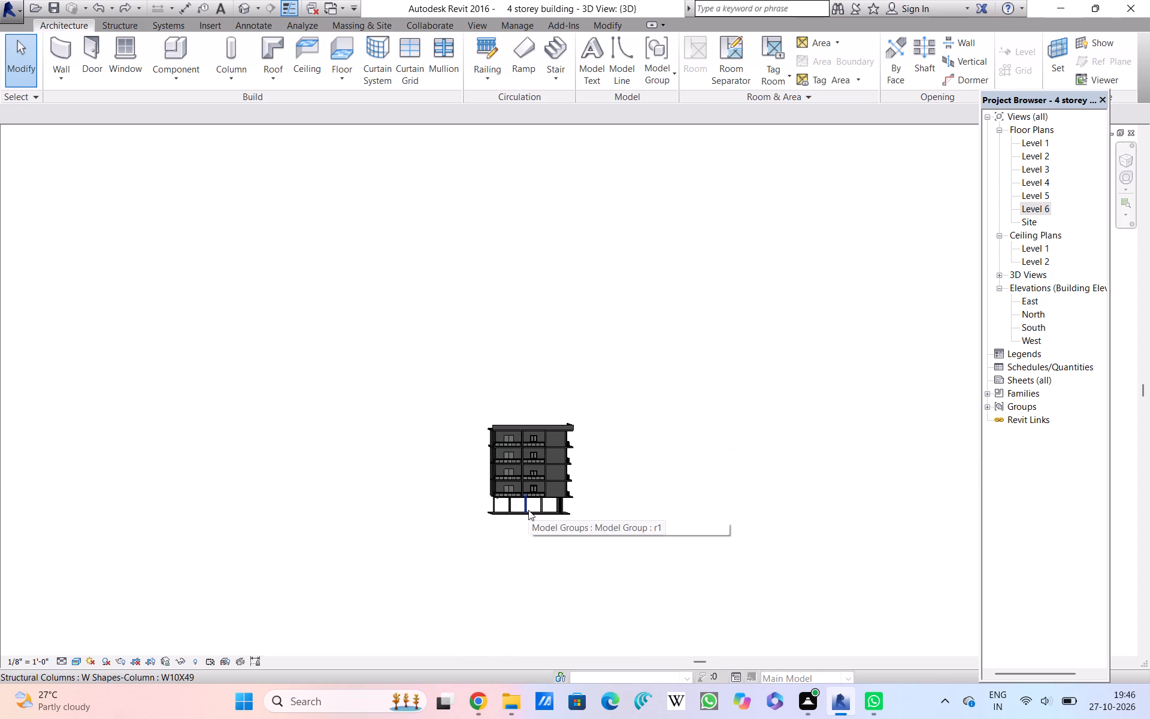
scroll(528, 510, "down", 9)
scroll(527, 521, "up", 12)
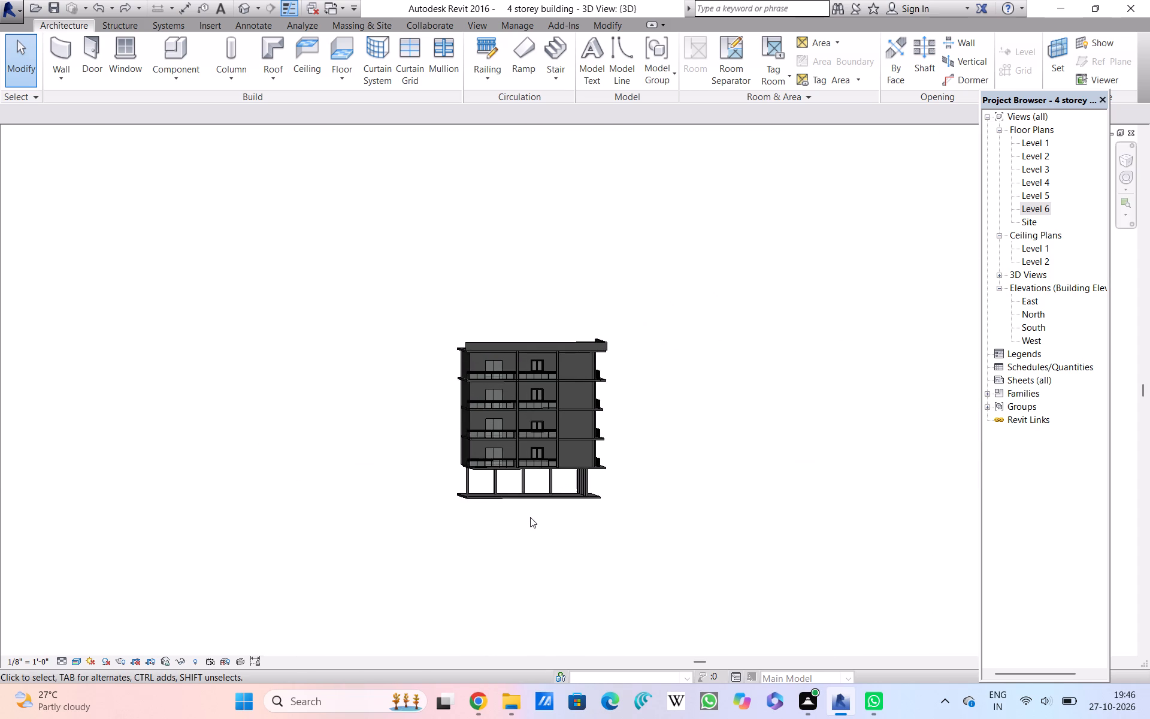
scroll(530, 516, "up", 10)
scroll(519, 543, "down", 7)
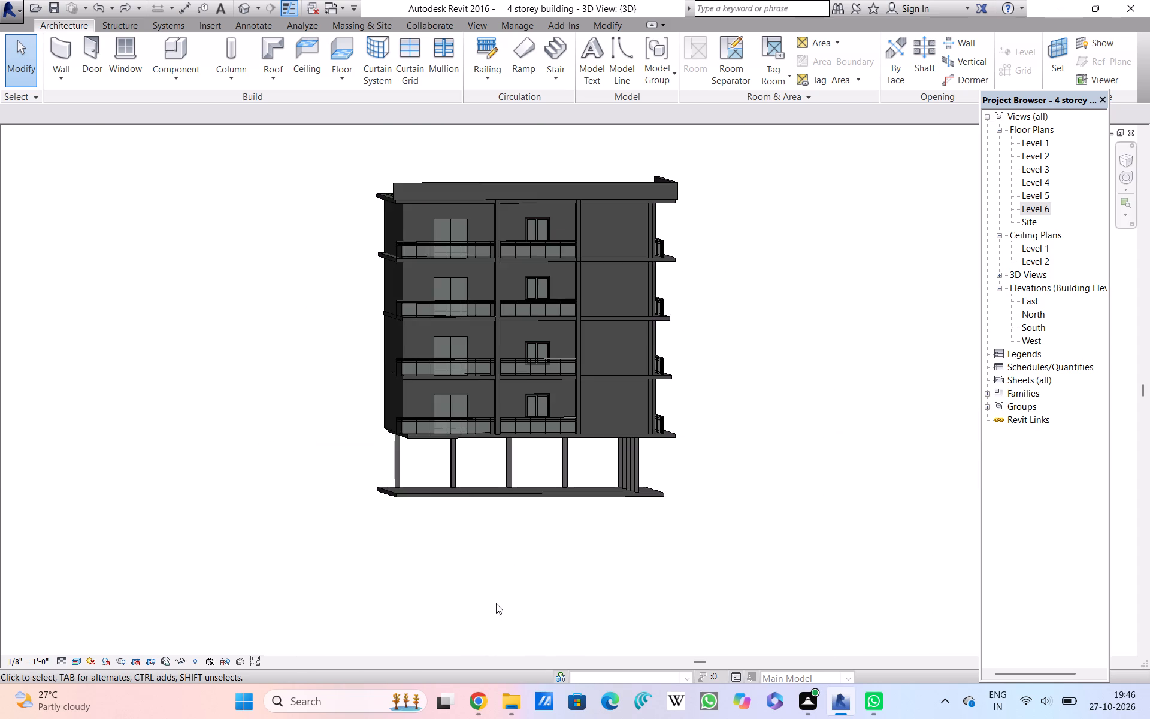
Examine the ground-level columns, base slab and lowest balcony railings on the front facade.
scroll(496, 603, "down", 5)
scroll(490, 611, "up", 10)
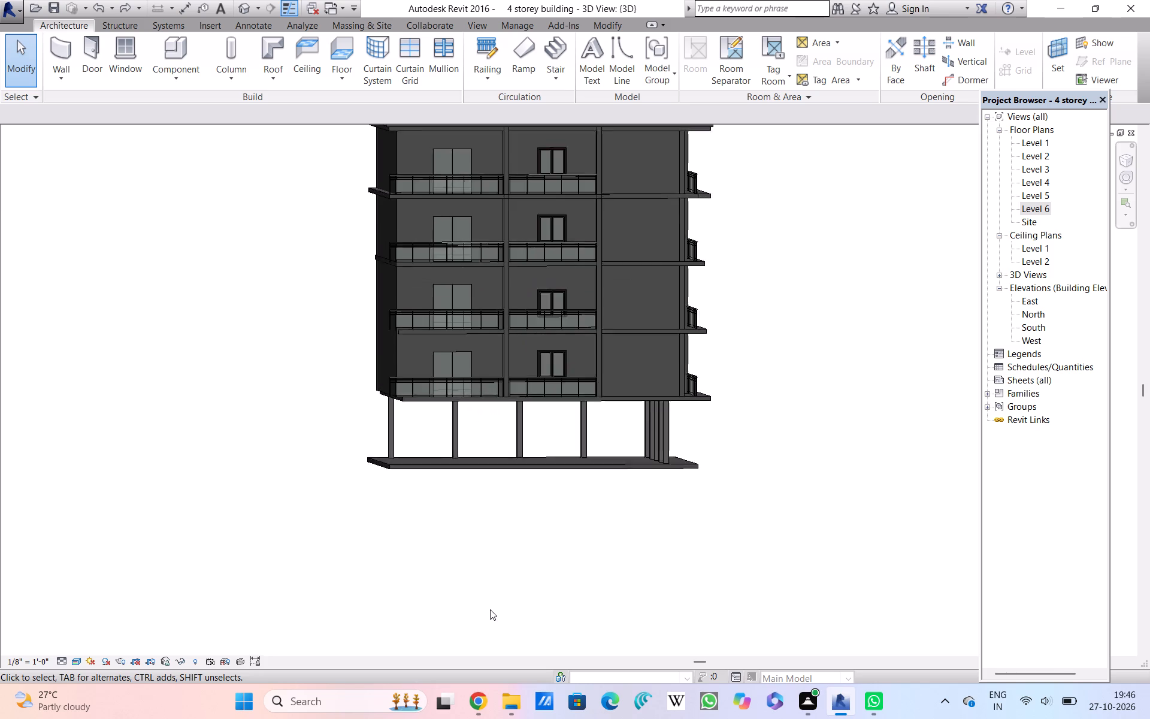
scroll(490, 609, "up", 10)
scroll(491, 608, "down", 8)
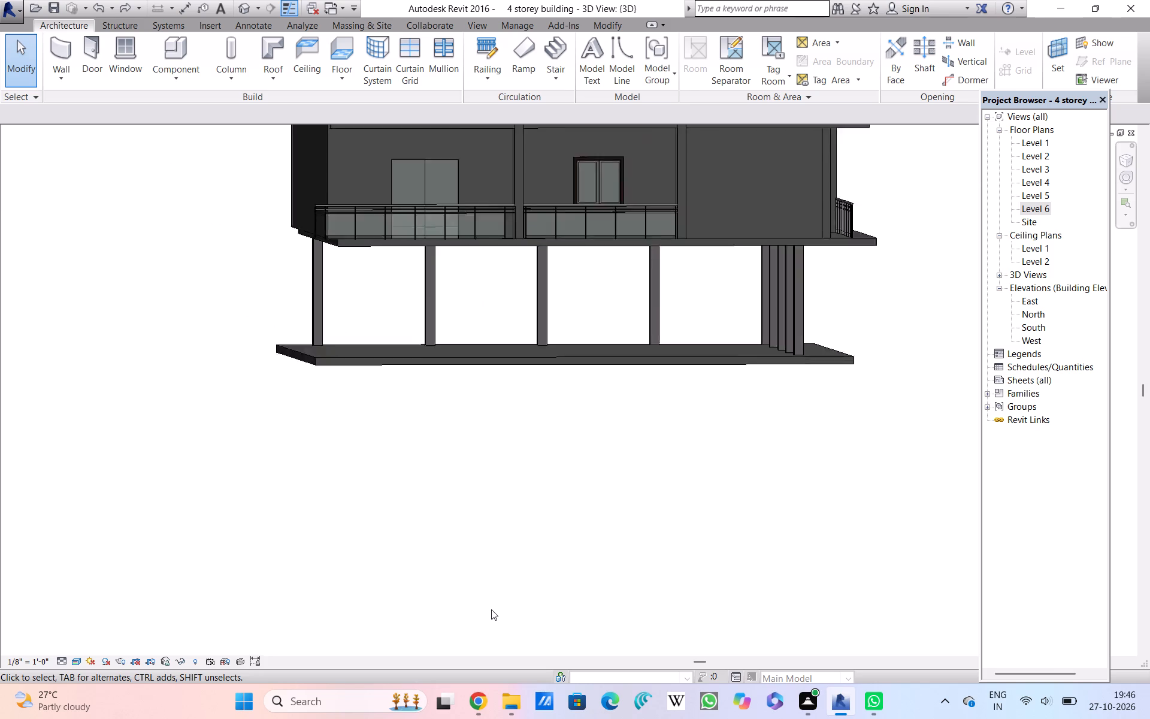
scroll(491, 609, "down", 6)
scroll(491, 609, "up", 8)
scroll(492, 608, "down", 3)
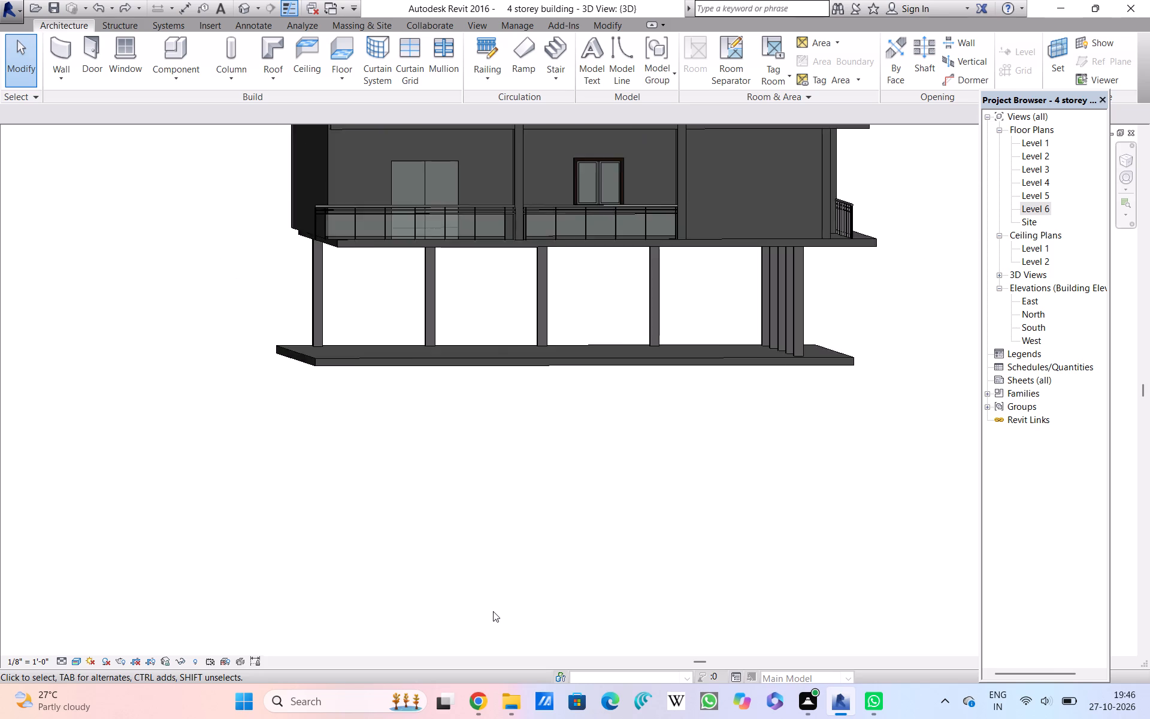
scroll(493, 611, "down", 7)
Examine the whole front facade, comparing the balcony railings, slab edges and openings across all four storeys.
scroll(556, 313, "up", 3)
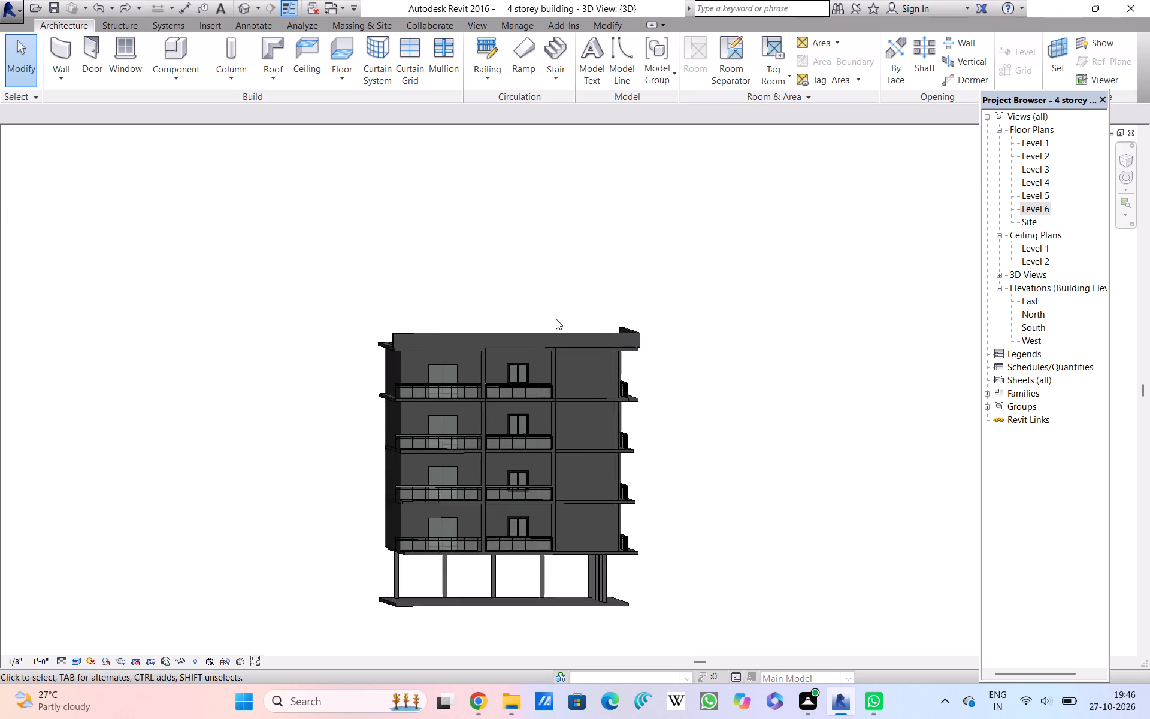
scroll(556, 319, "up", 3)
scroll(553, 329, "down", 7)
scroll(549, 432, "down", 1)
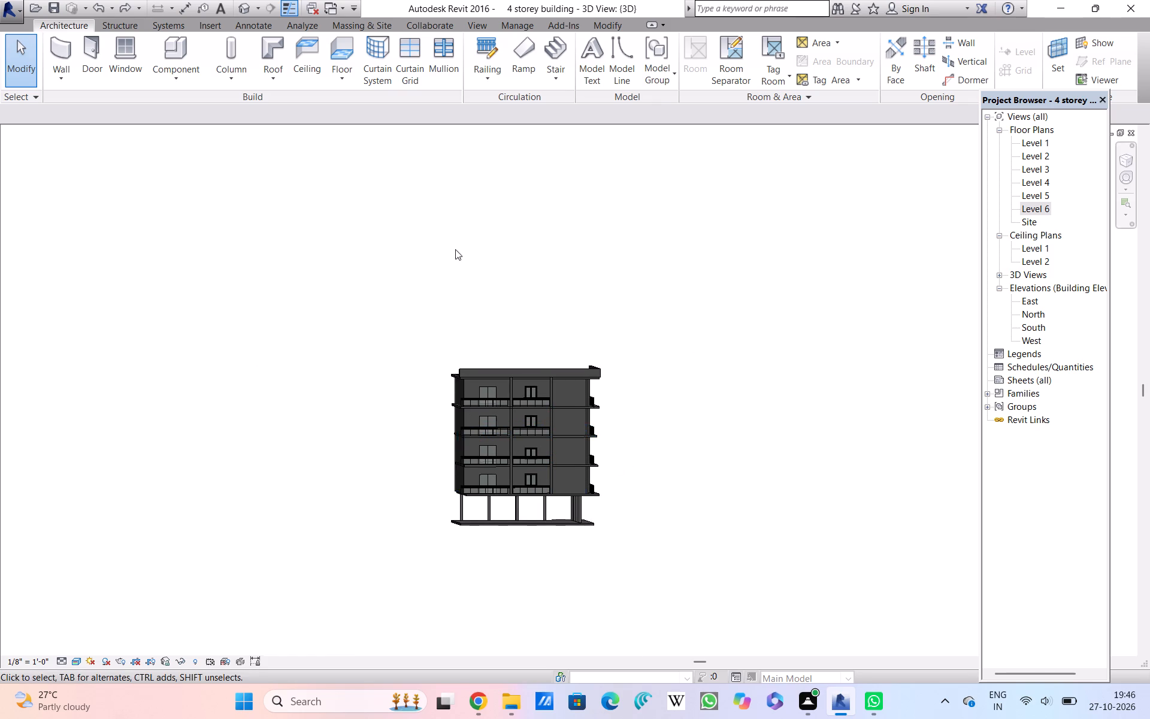
scroll(449, 140, "up", 2)
scroll(448, 140, "down", 4)
scroll(444, 154, "up", 3)
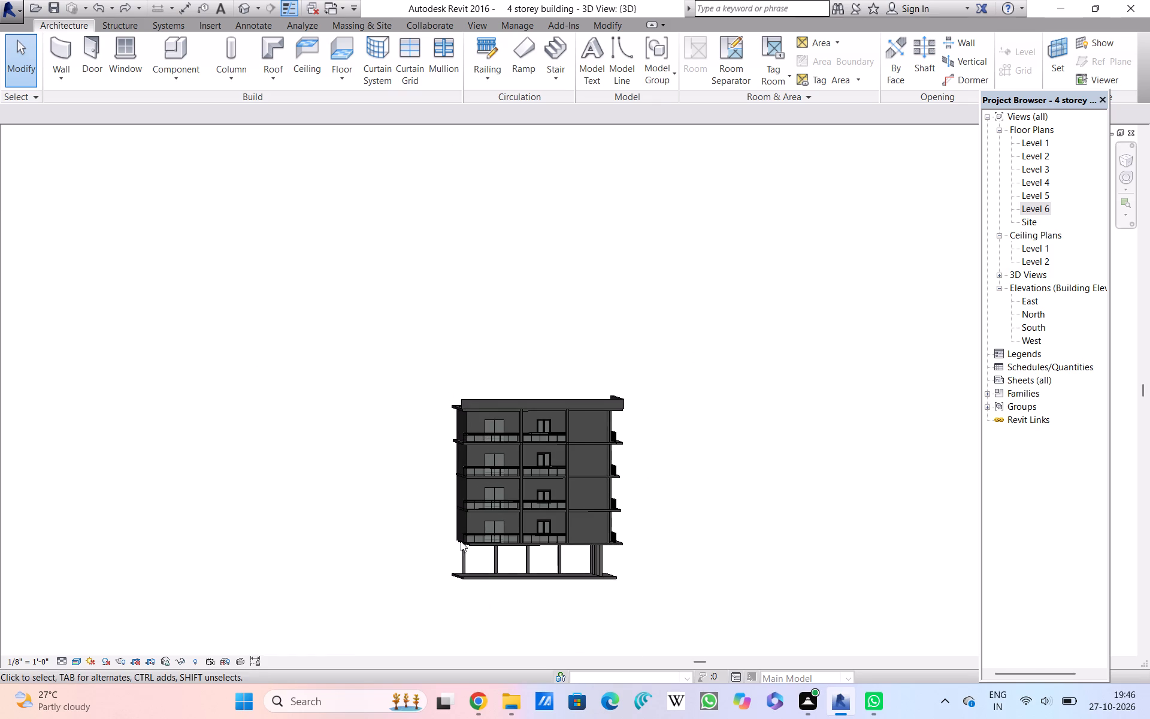
scroll(485, 552, "up", 11)
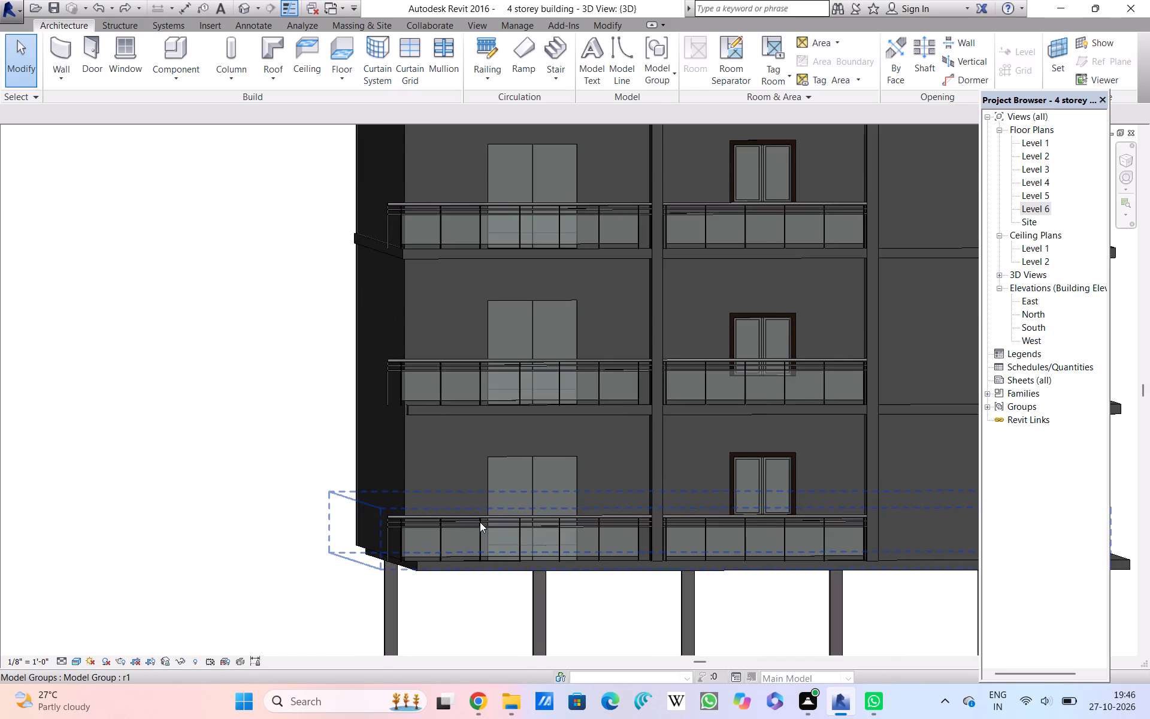
scroll(480, 522, "up", 3)
scroll(480, 522, "down", 6)
scroll(479, 525, "up", 1)
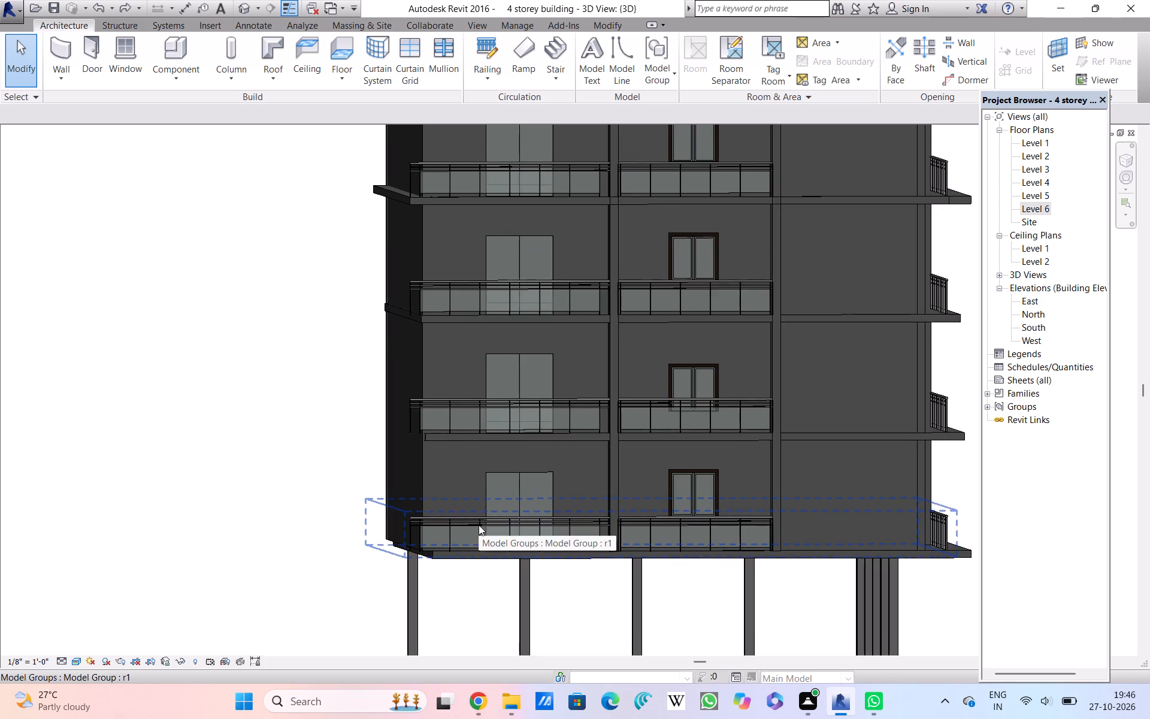
scroll(479, 525, "down", 5)
scroll(479, 524, "up", 2)
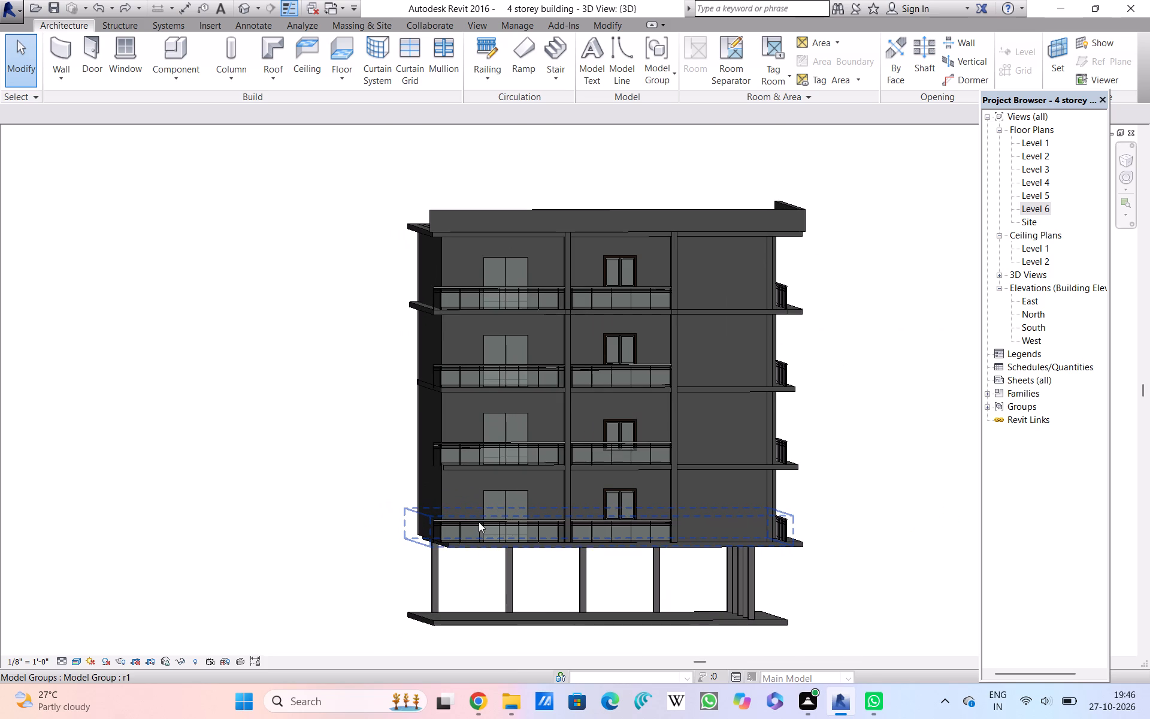
scroll(471, 546, "down", 1)
scroll(471, 546, "up", 2)
scroll(471, 544, "down", 2)
scroll(471, 540, "up", 2)
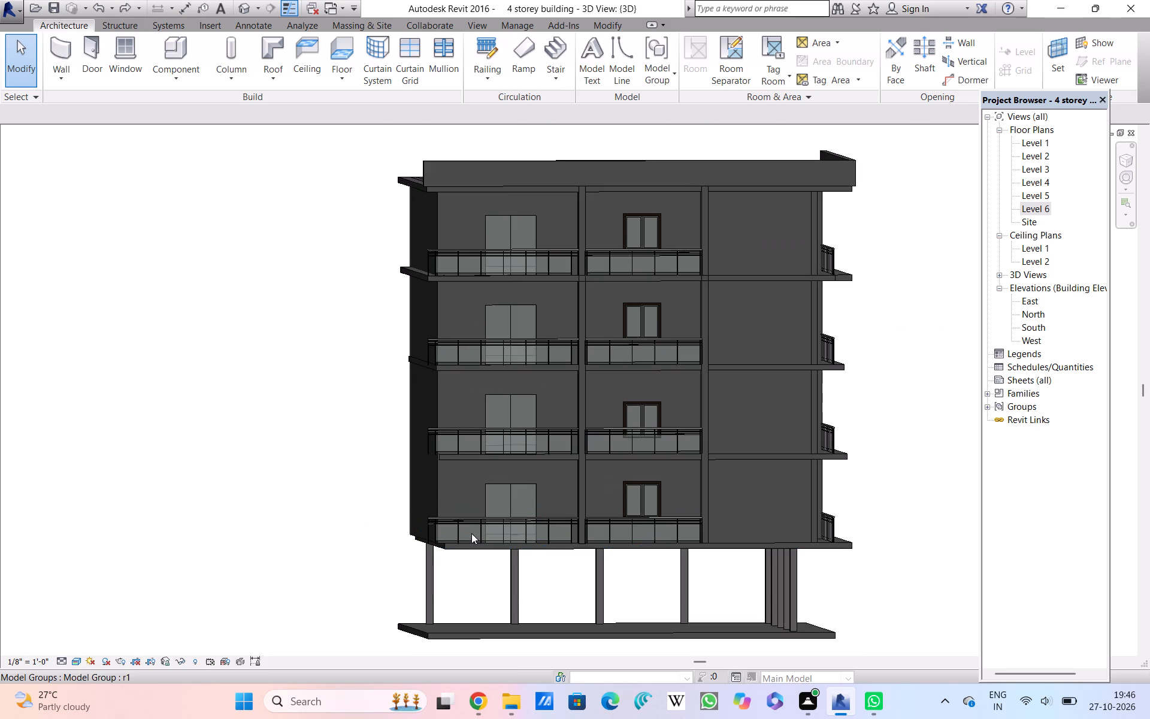
scroll(470, 542, "down", 1)
scroll(469, 540, "up", 1)
scroll(469, 539, "down", 1)
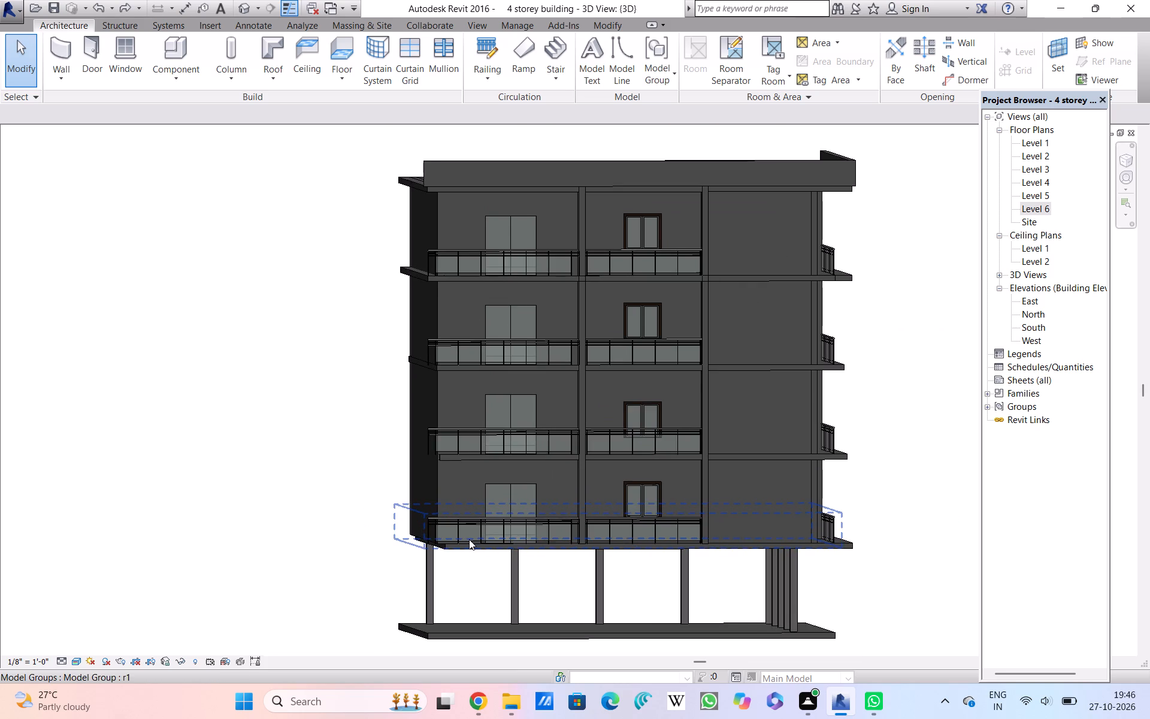
Examine the lowest front balcony's railing, glass panels and slab edge up close.
scroll(469, 539, "up", 9)
scroll(471, 539, "down", 3)
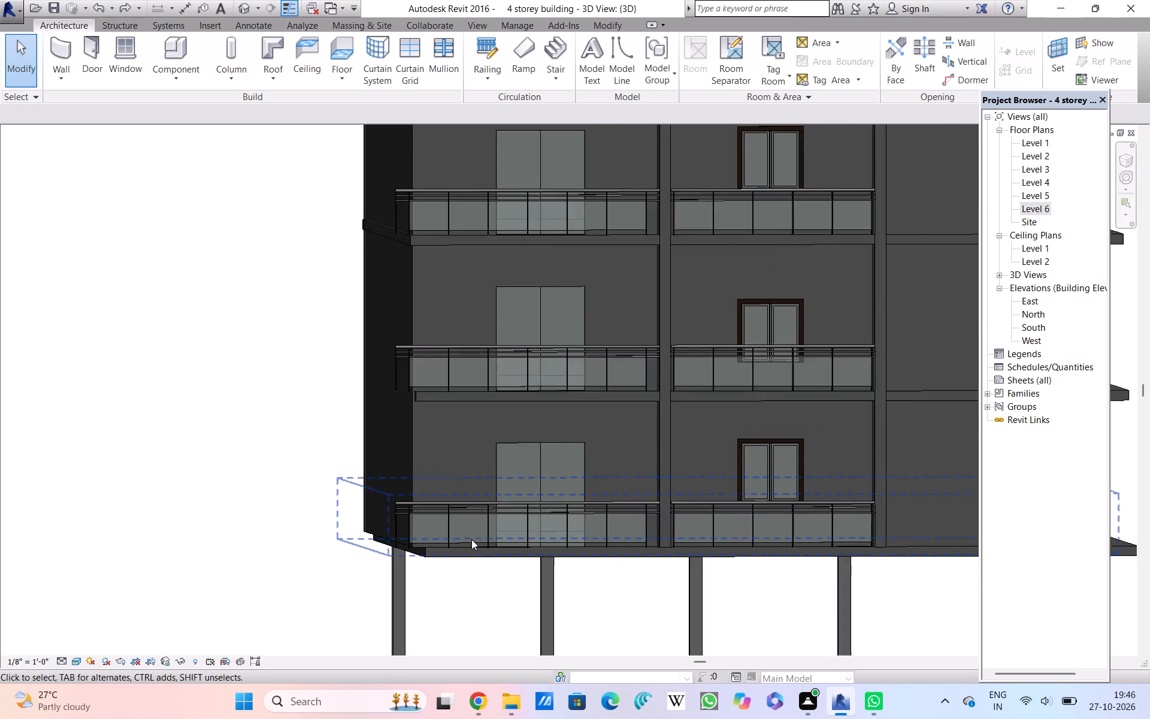
scroll(471, 539, "down", 6)
scroll(471, 542, "up", 5)
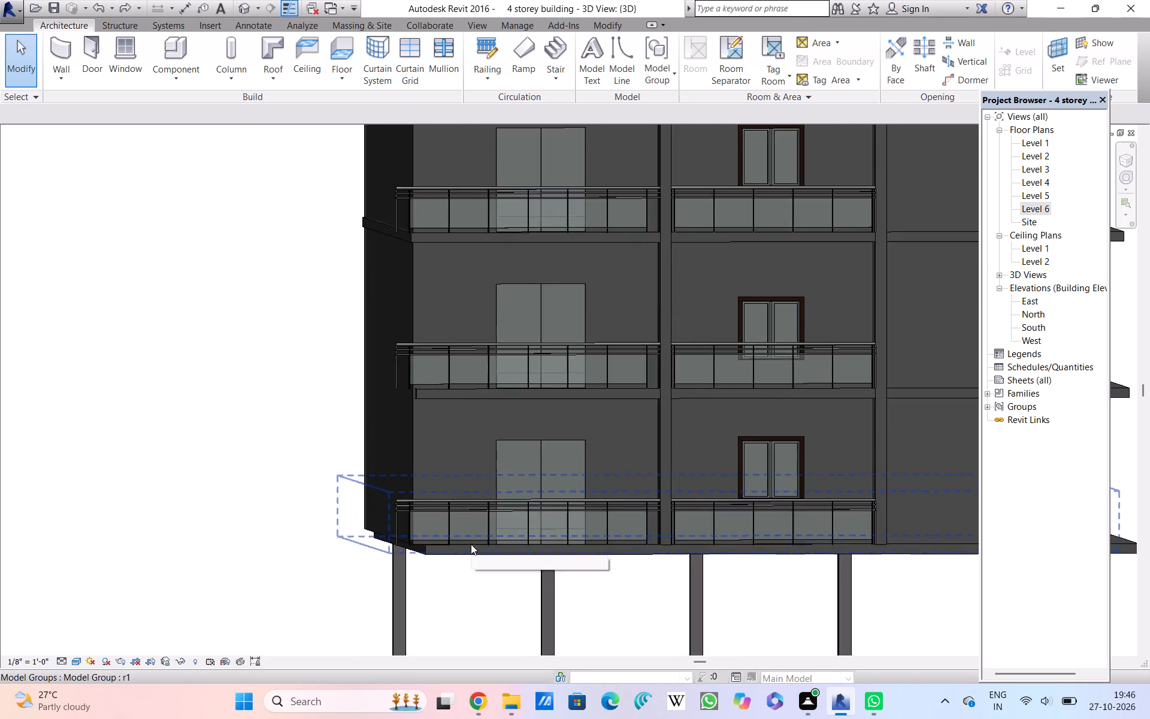
scroll(471, 544, "up", 4)
scroll(473, 539, "down", 9)
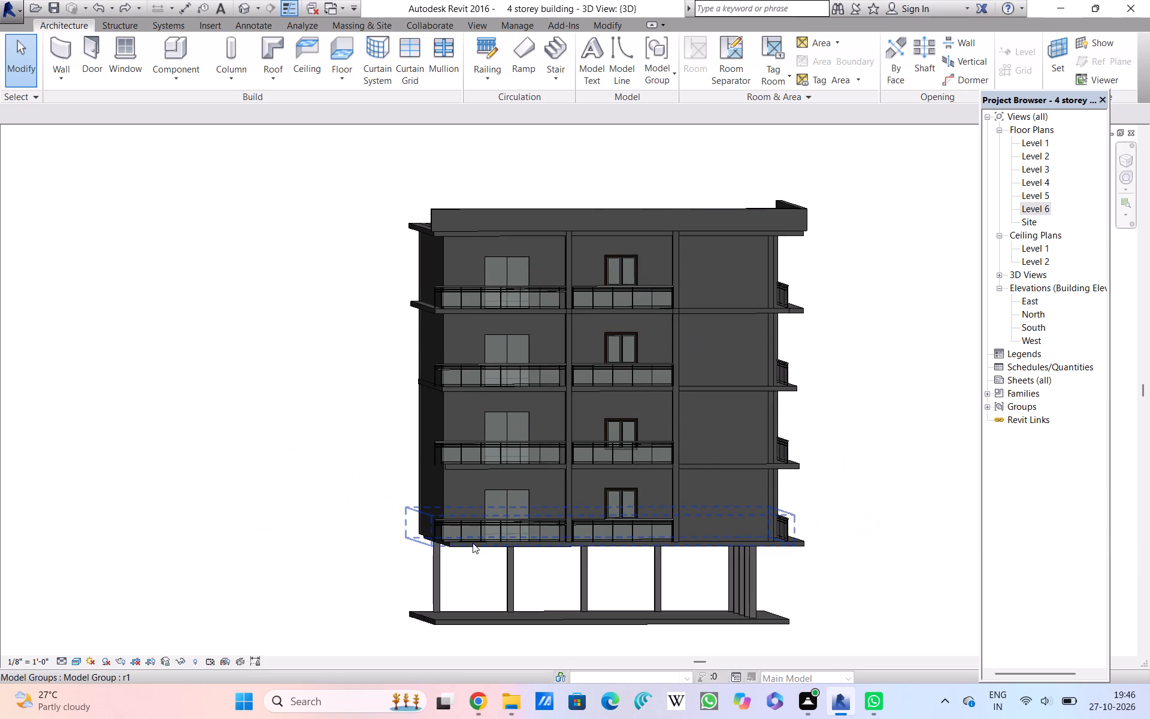
scroll(473, 542, "up", 17)
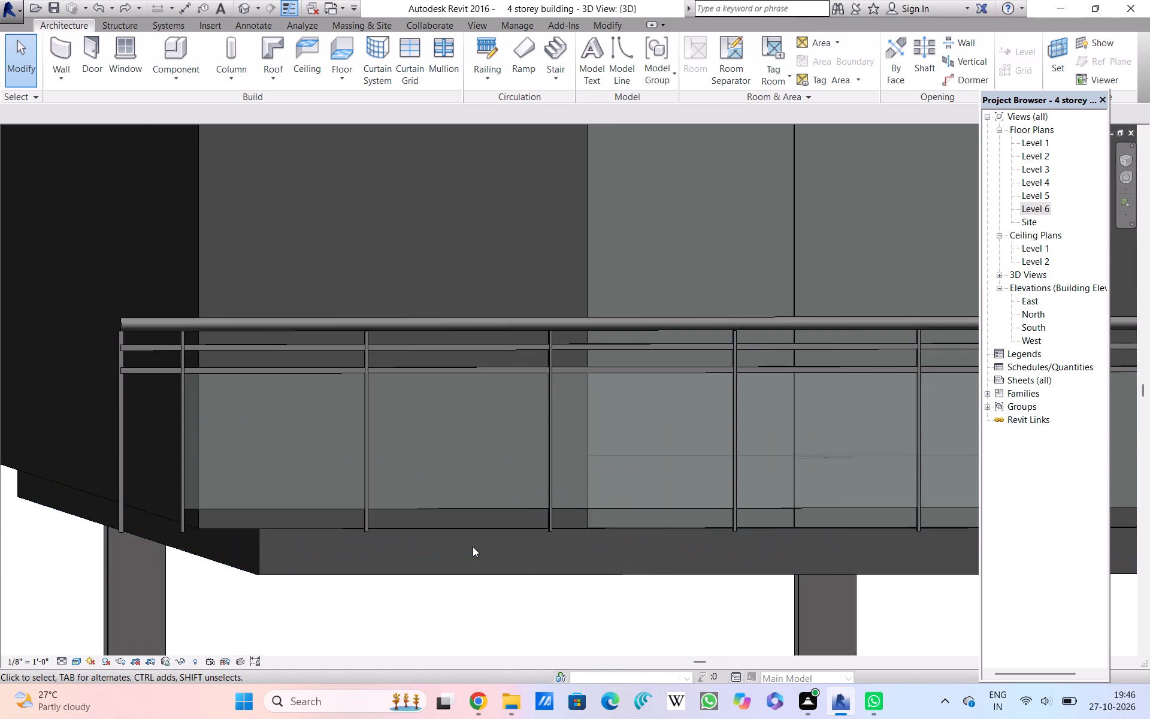
scroll(473, 546, "up", 8)
scroll(473, 549, "down", 13)
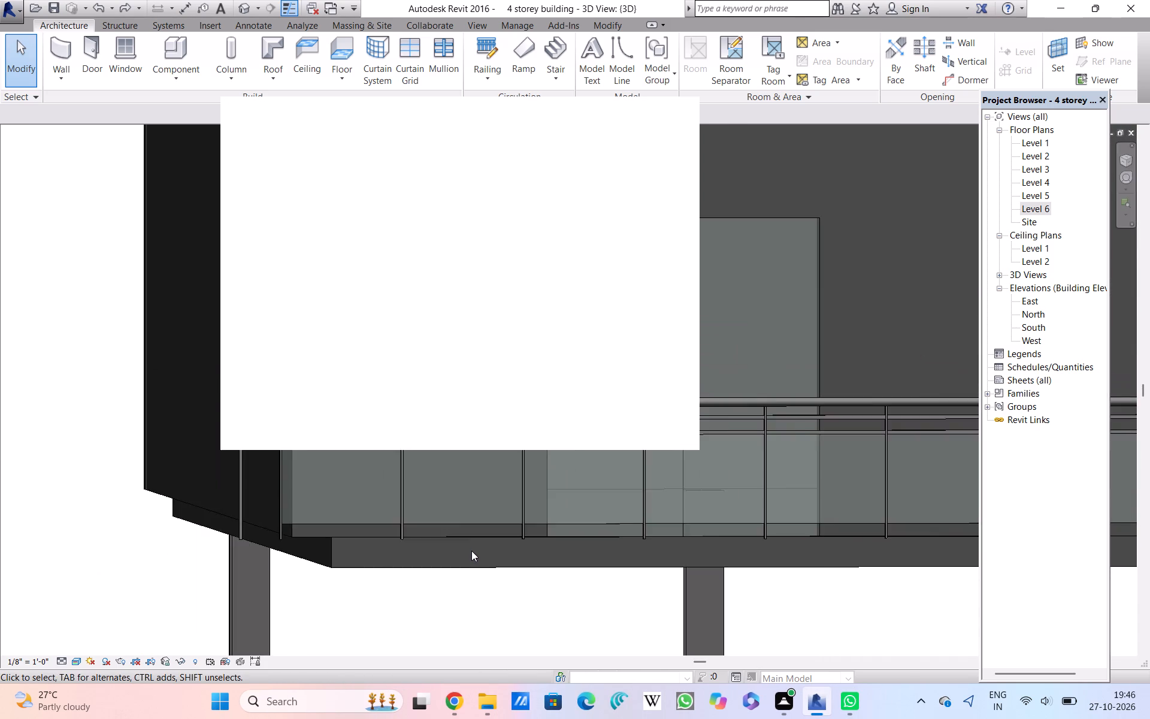
scroll(471, 551, "down", 12)
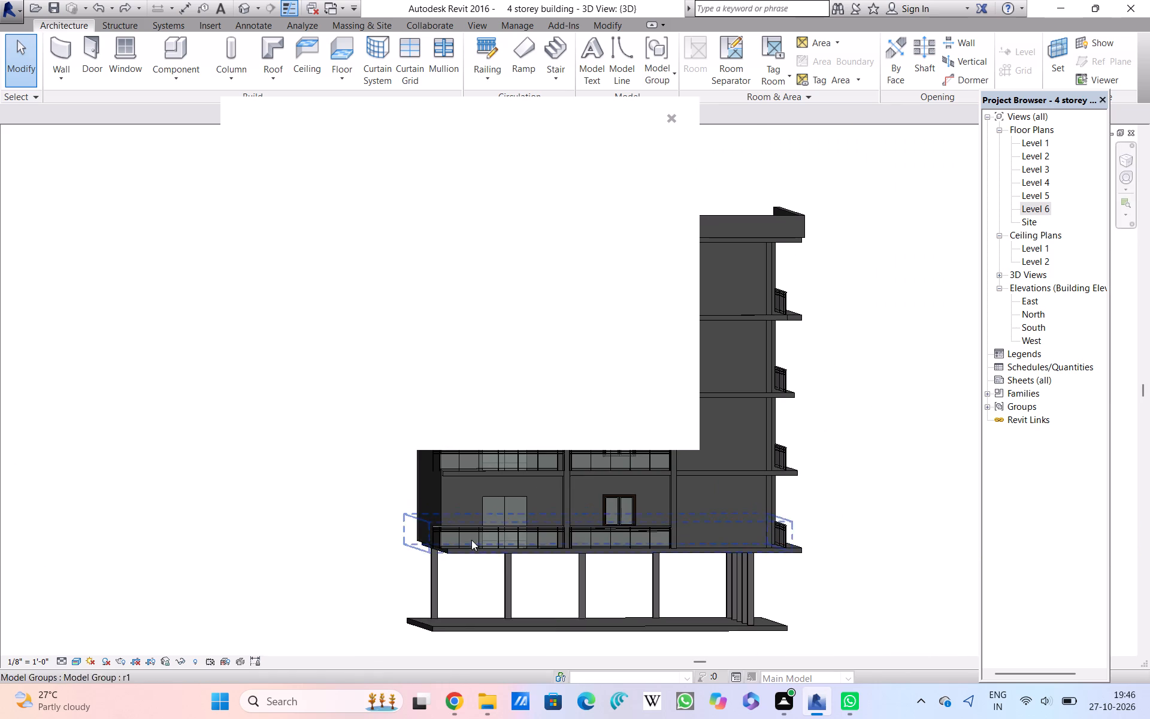
Close the blank notification window covering the 3D view.
left_click(671, 115)
Examine the middle storeys' front balcony railings, slab edges, doors and windows up close and against the whole facade.
scroll(281, 328, "down", 3)
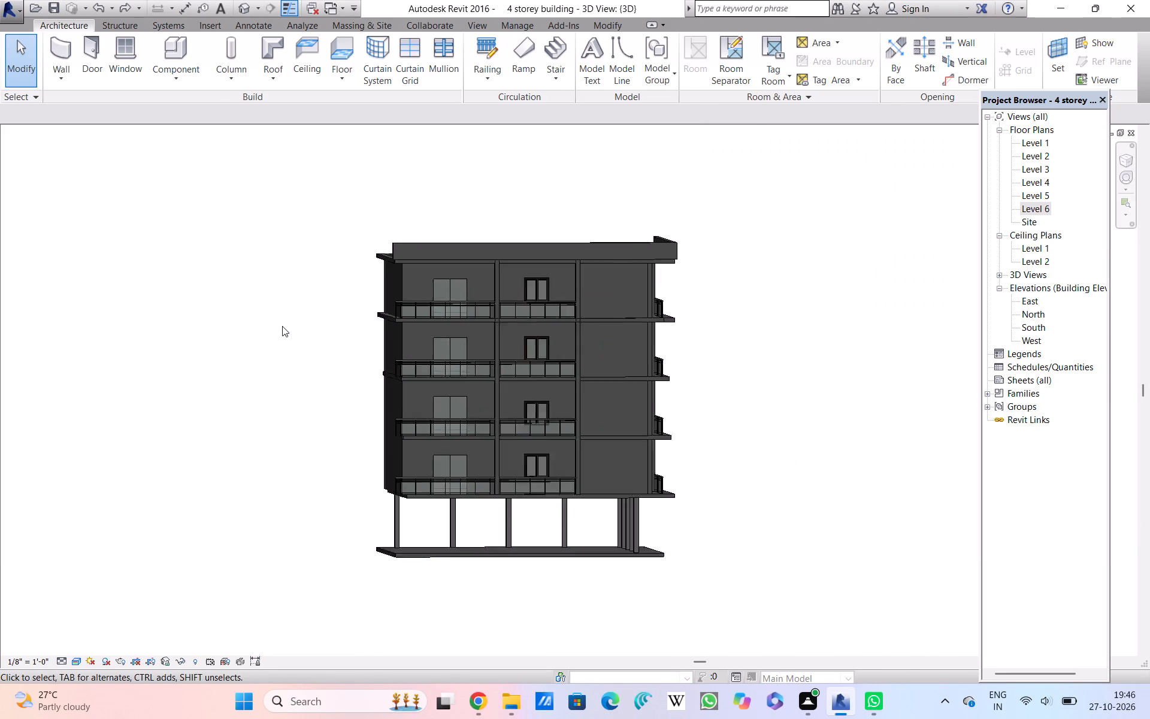
scroll(282, 326, "down", 1)
scroll(283, 328, "up", 5)
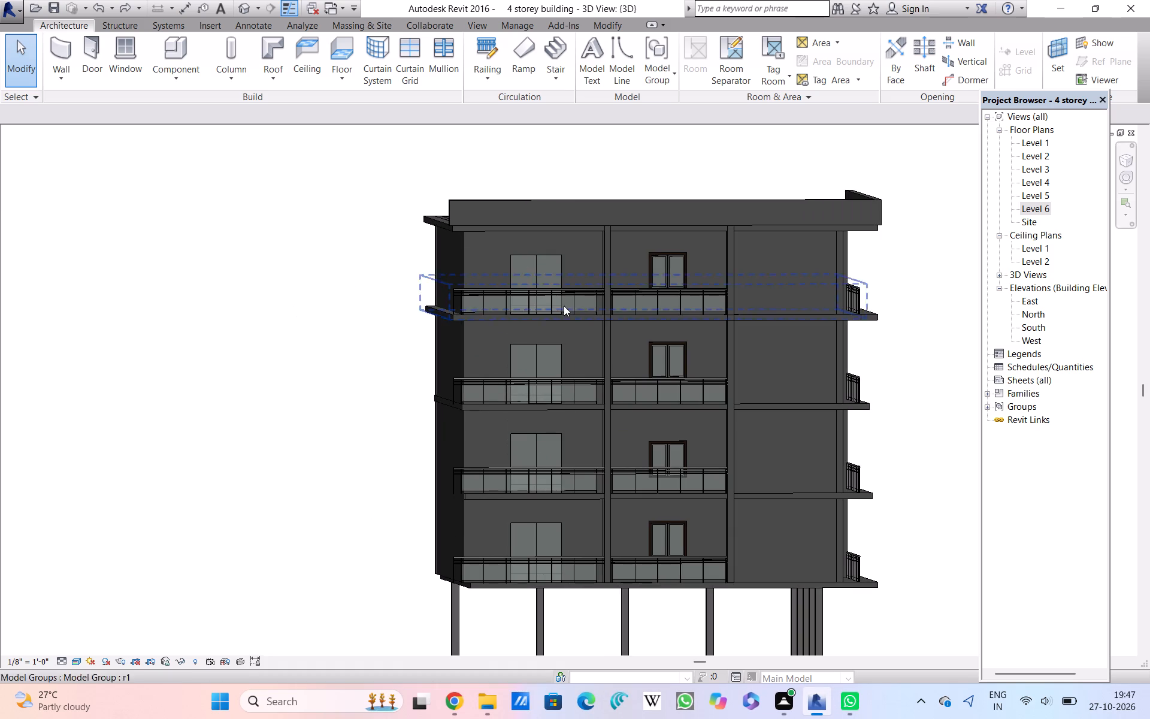
scroll(531, 383, "up", 6)
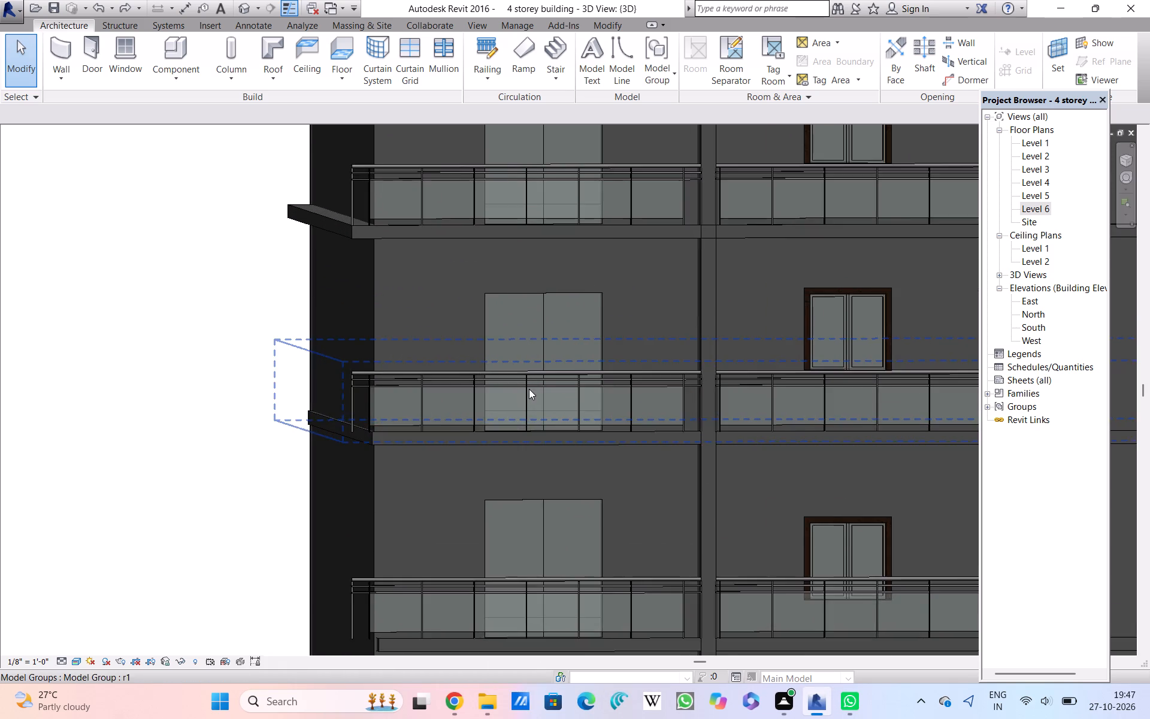
scroll(529, 389, "up", 7)
scroll(529, 388, "down", 9)
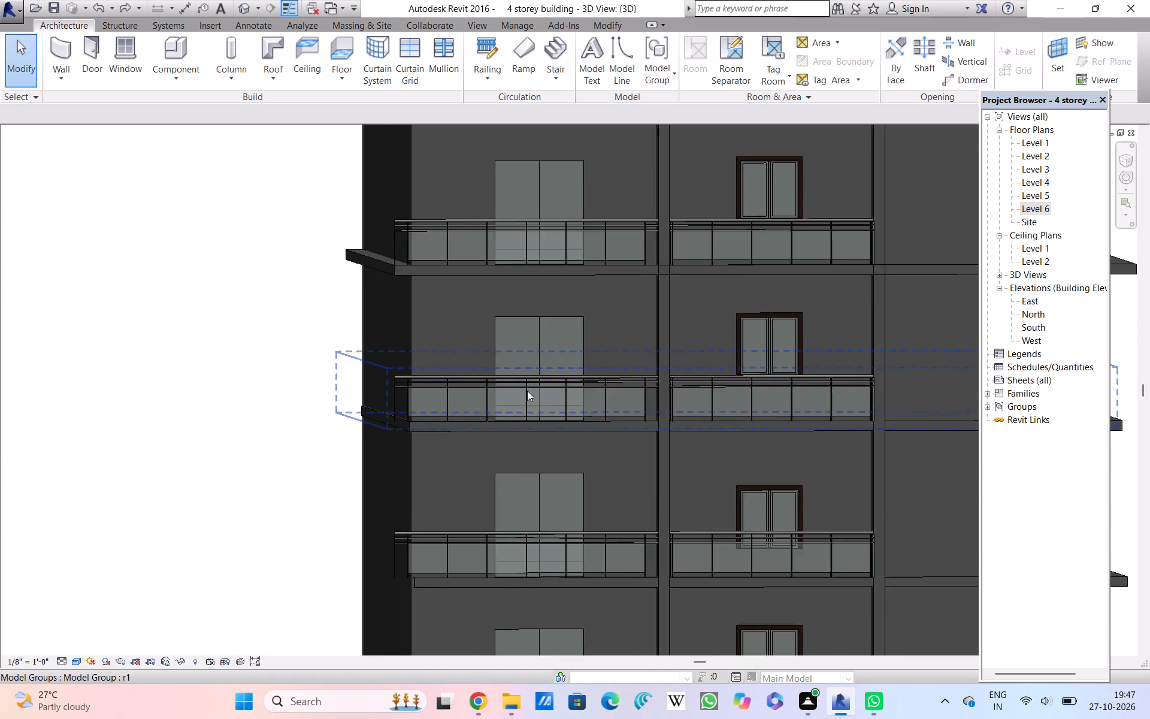
scroll(527, 391, "down", 6)
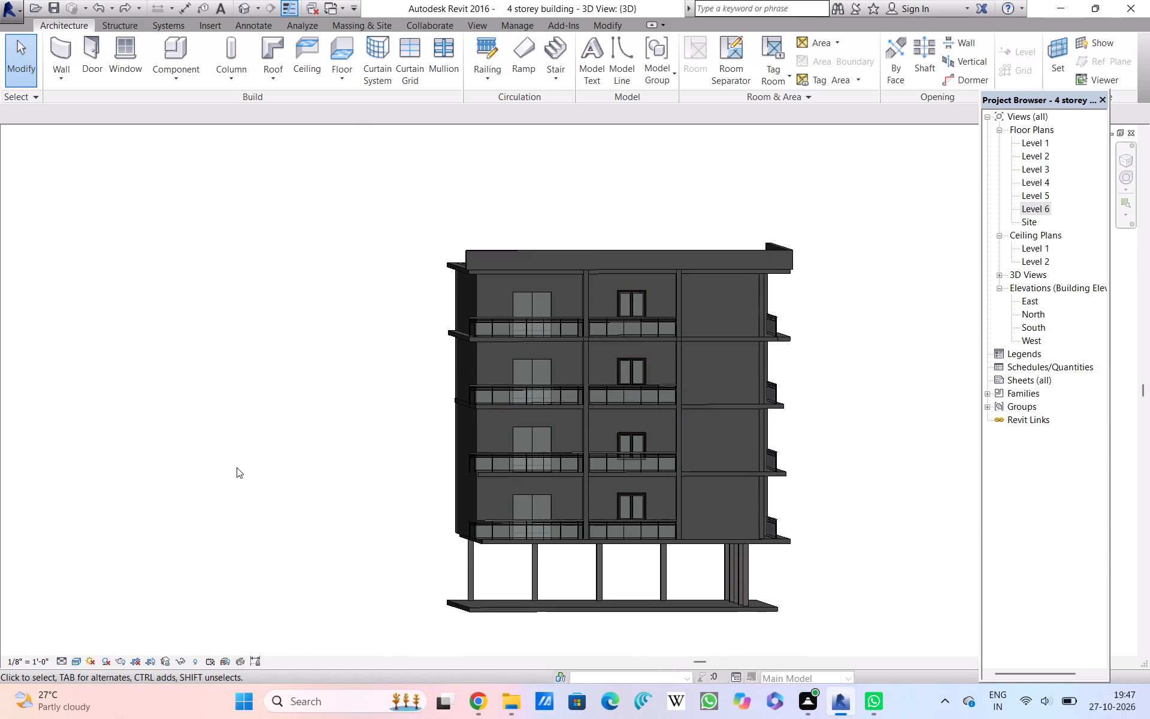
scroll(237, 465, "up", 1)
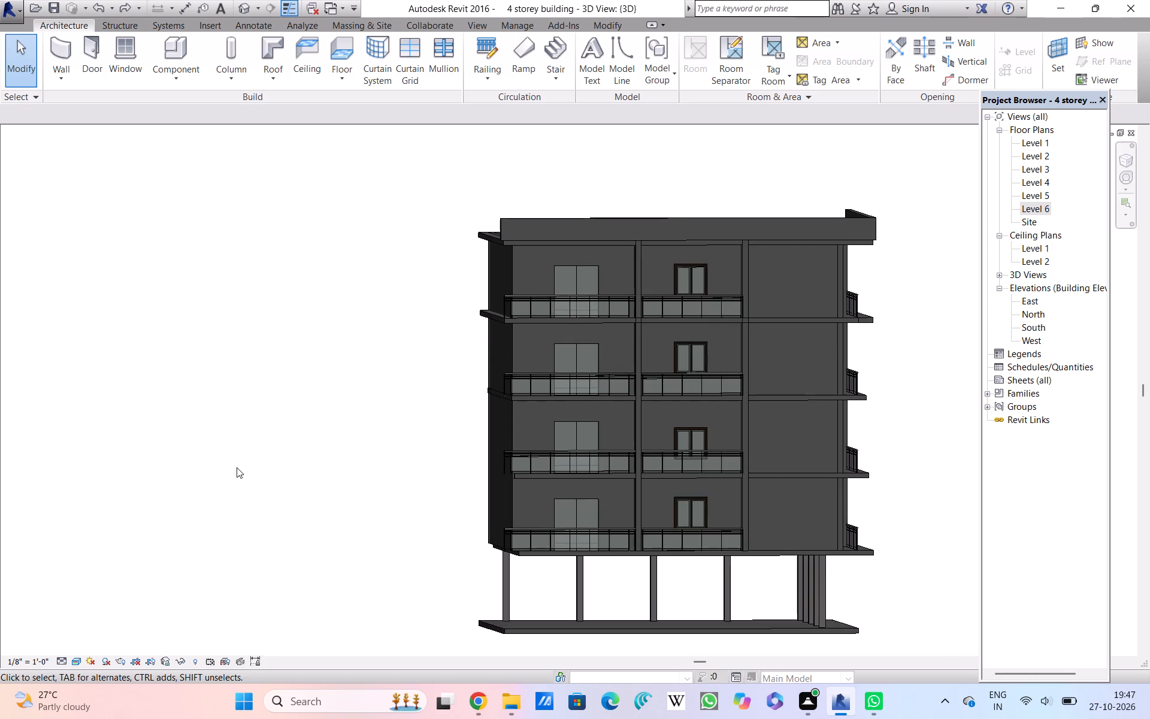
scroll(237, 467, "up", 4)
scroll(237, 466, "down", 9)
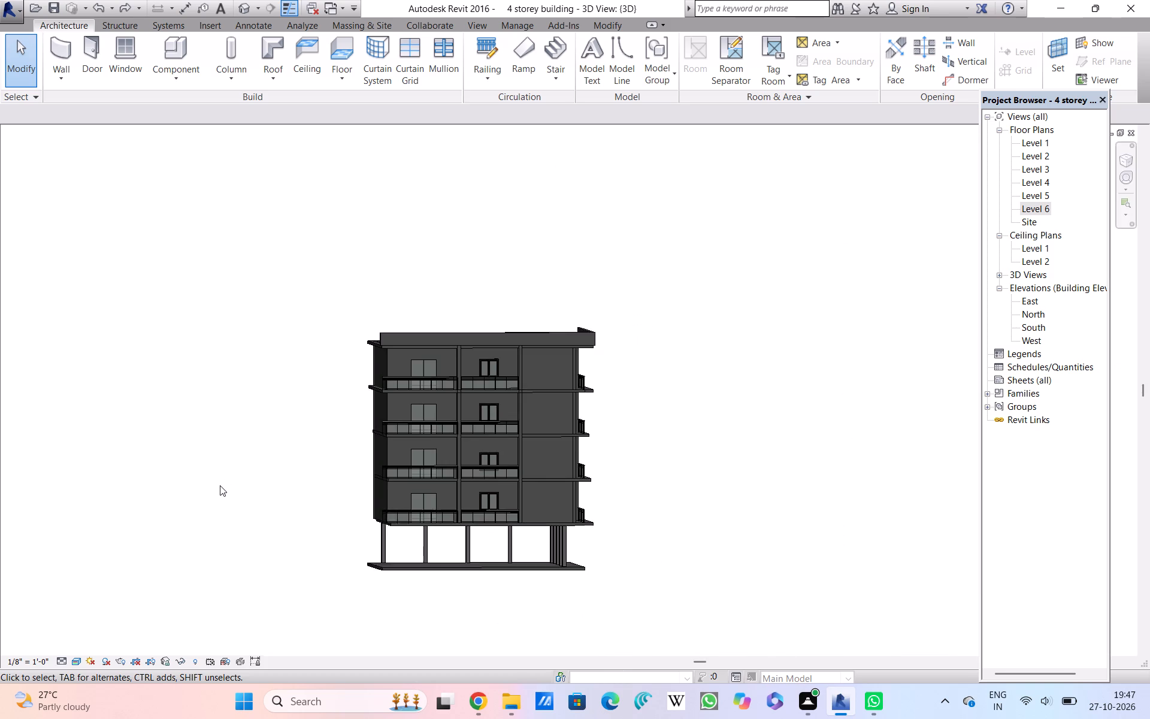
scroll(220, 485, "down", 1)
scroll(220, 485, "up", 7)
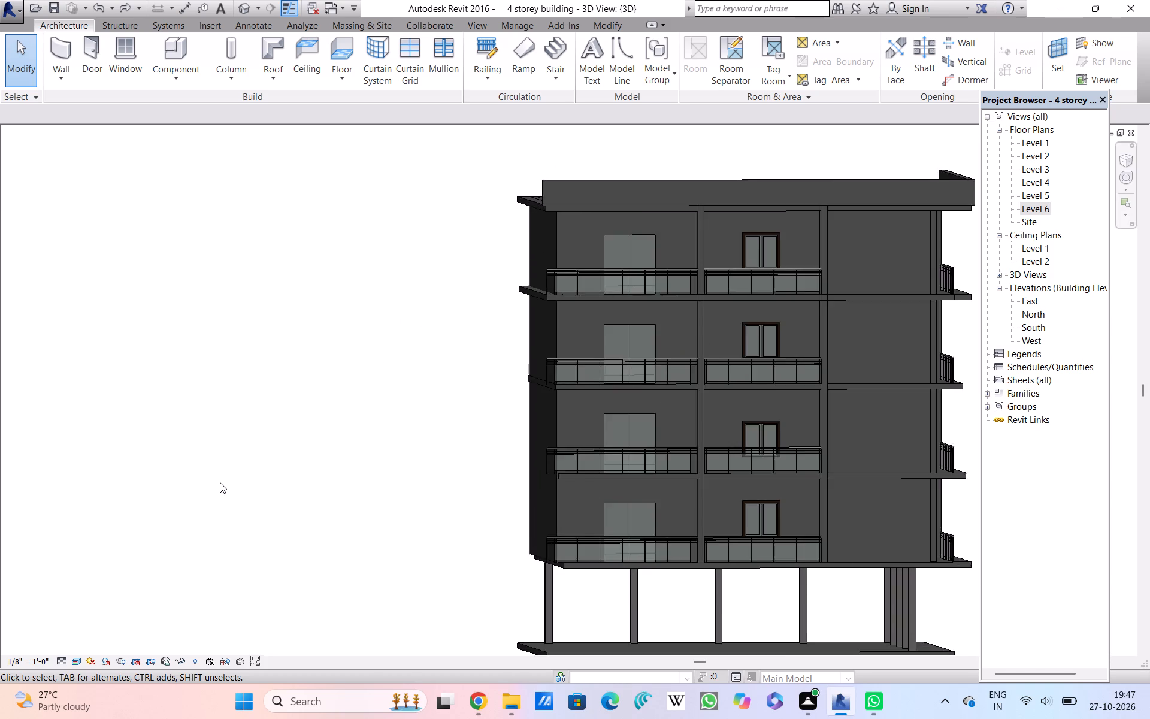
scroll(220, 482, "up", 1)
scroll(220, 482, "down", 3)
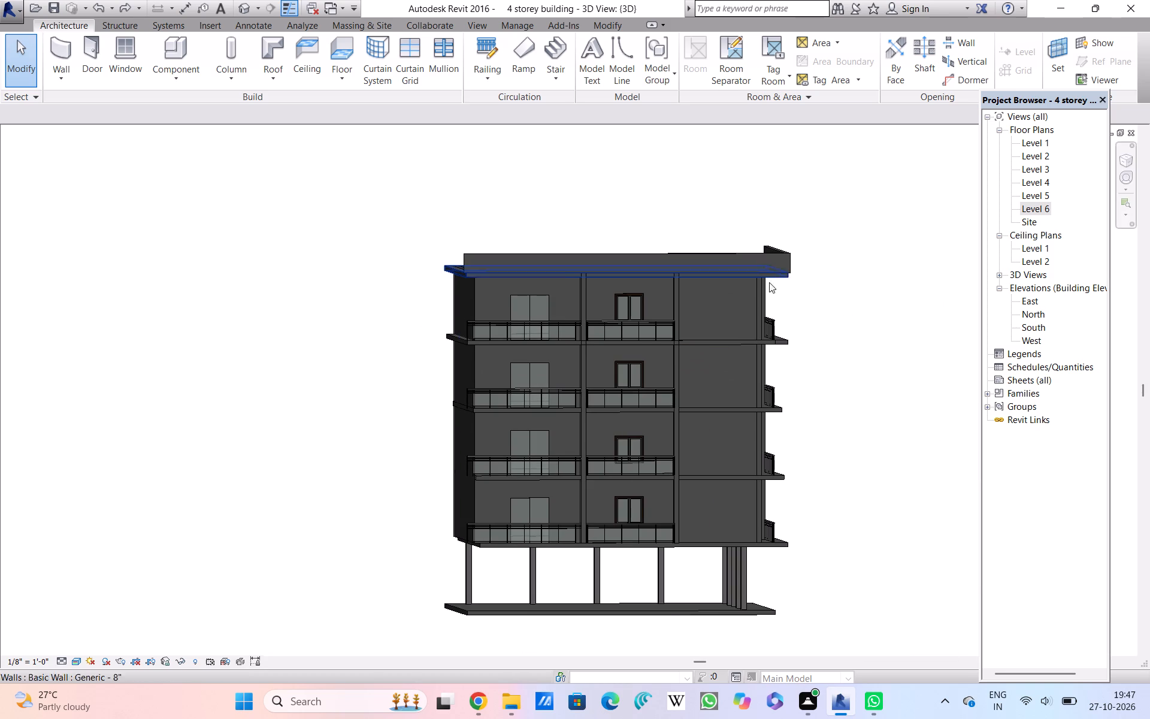
Examine the upper storeys' front and side balcony railings, slab edges and roof parapet.
scroll(769, 343, "up", 5)
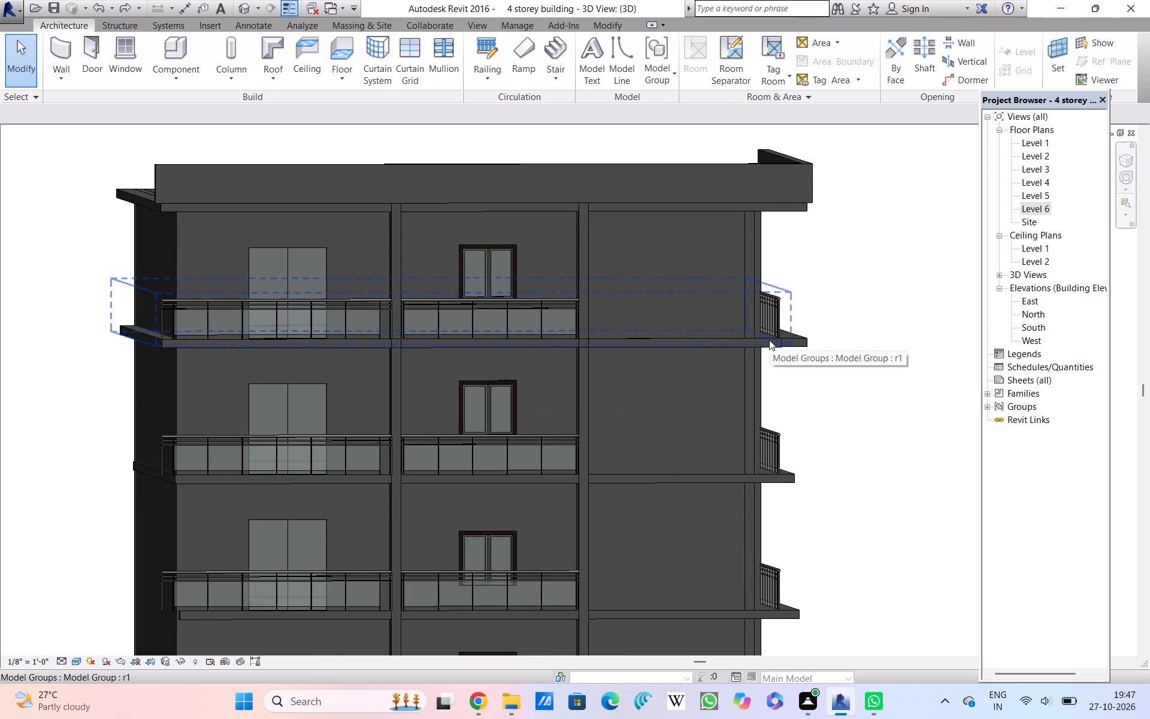
scroll(769, 339, "down", 3)
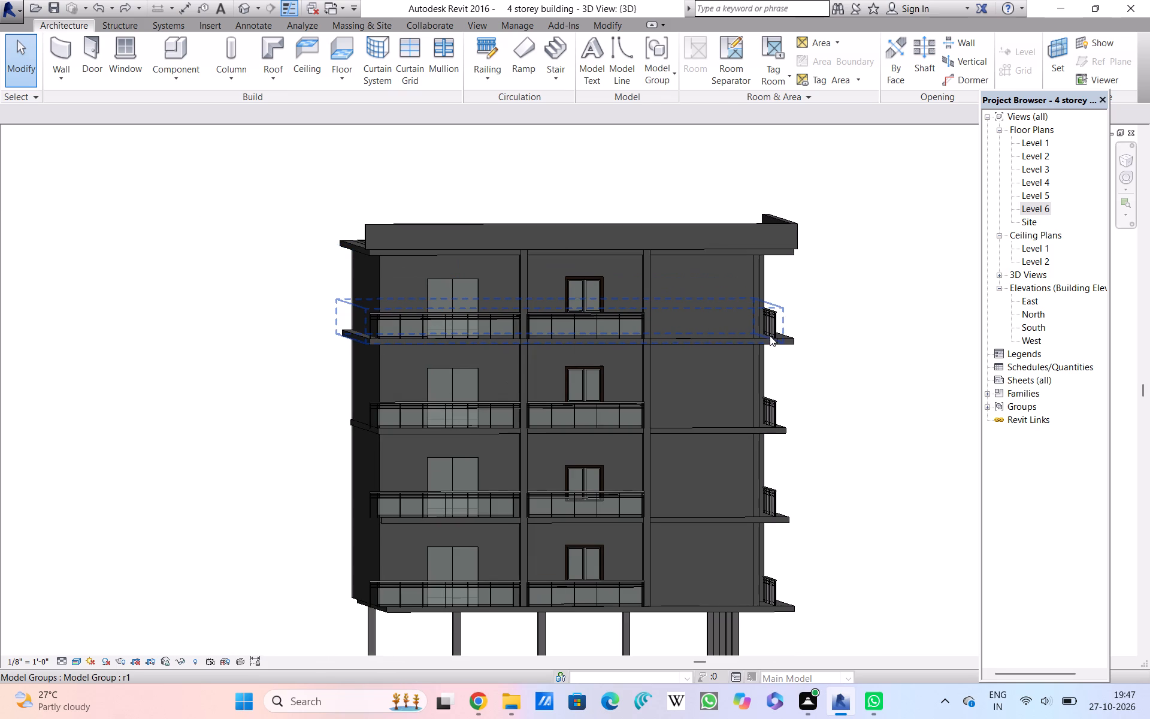
scroll(734, 365, "up", 3)
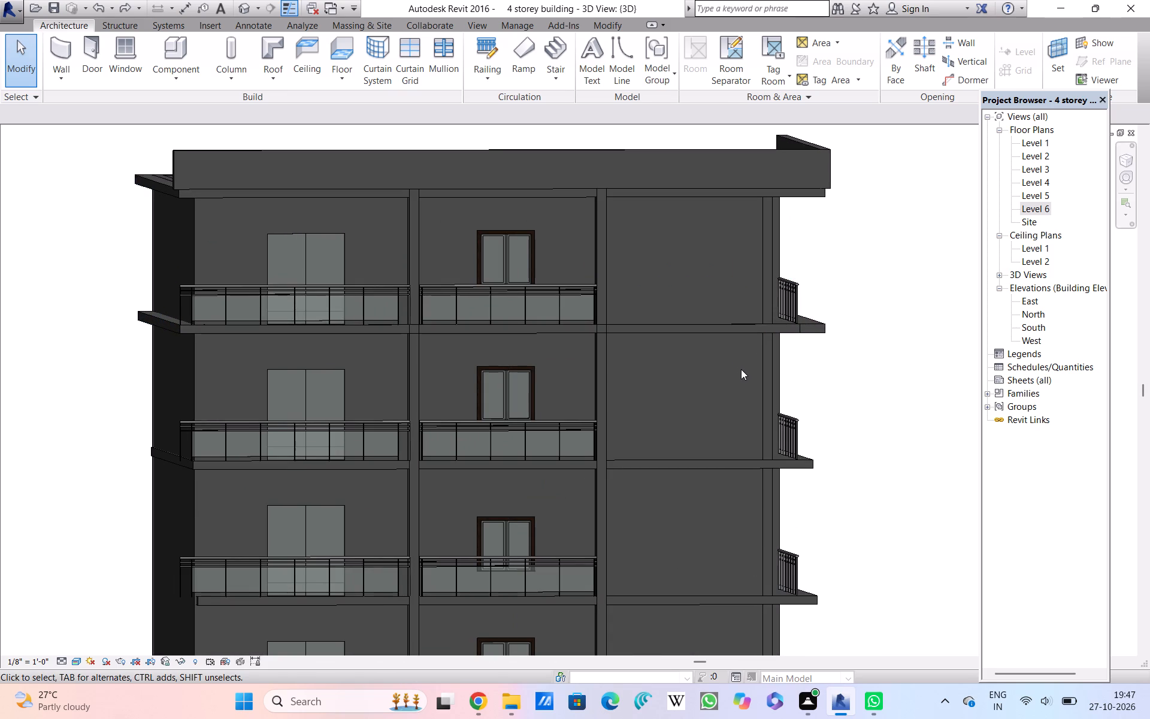
scroll(402, 370, "up", 1)
scroll(401, 371, "down", 1)
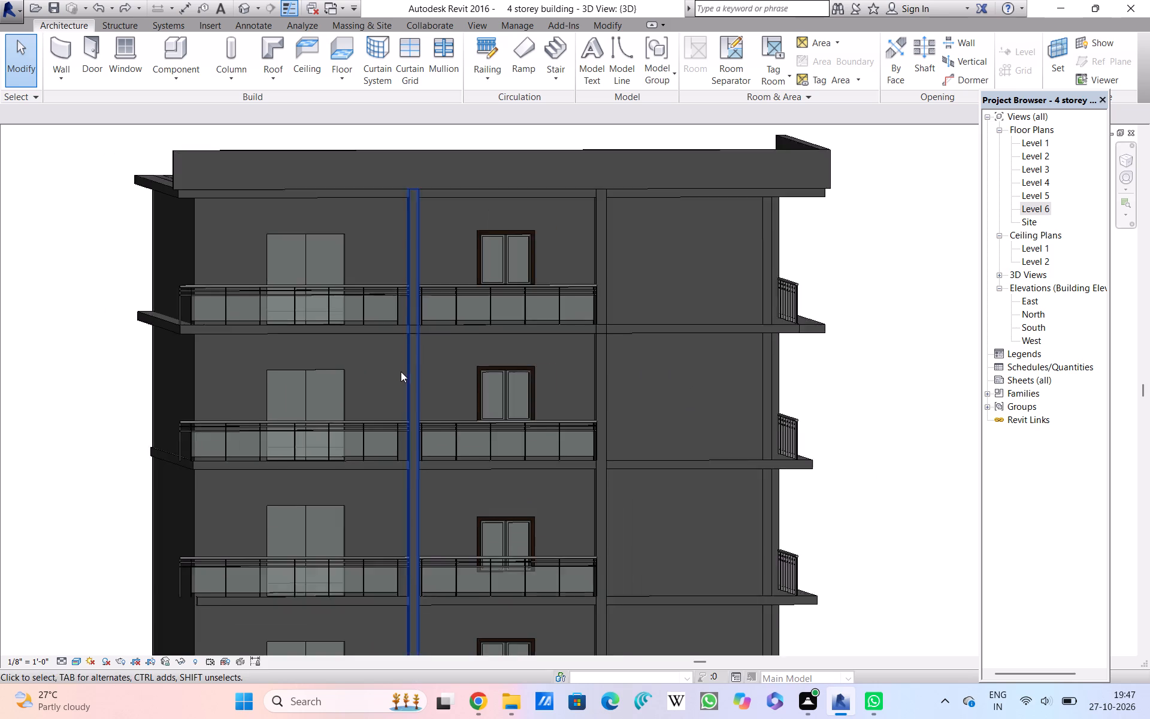
Examine the upper storeys' double doors, windows and balcony railings around the facade's vertical wall strip.
scroll(401, 371, "down", 3)
scroll(402, 362, "up", 7)
scroll(404, 358, "down", 1)
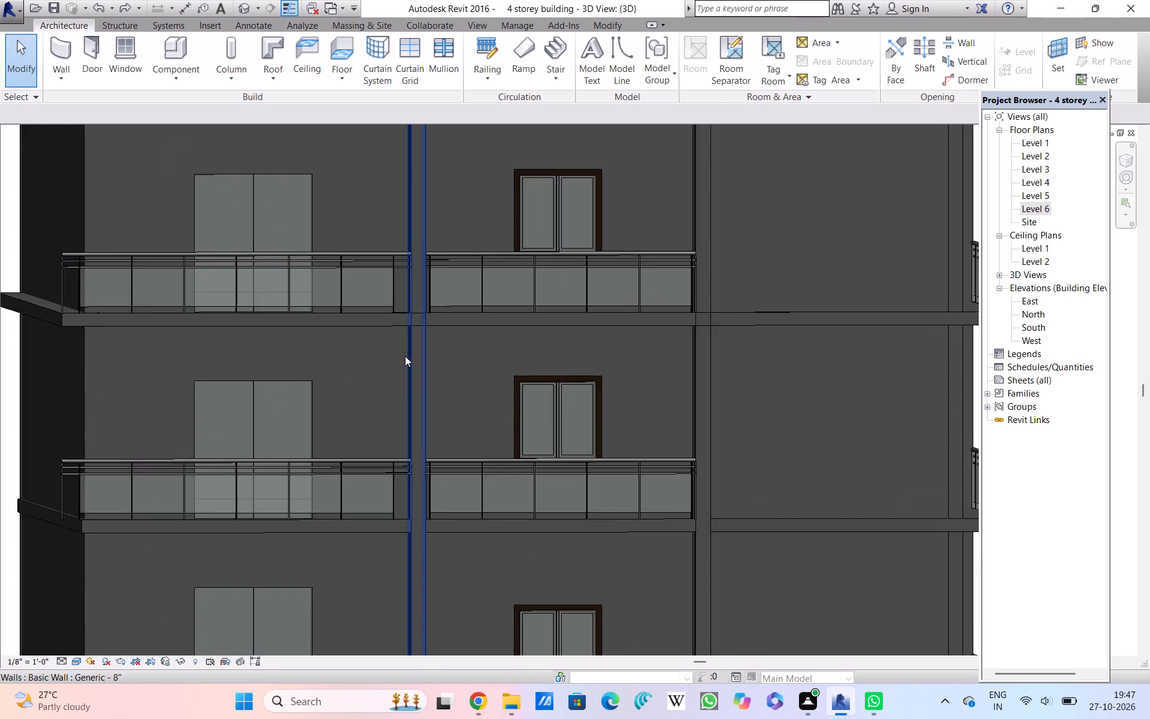
scroll(405, 356, "down", 6)
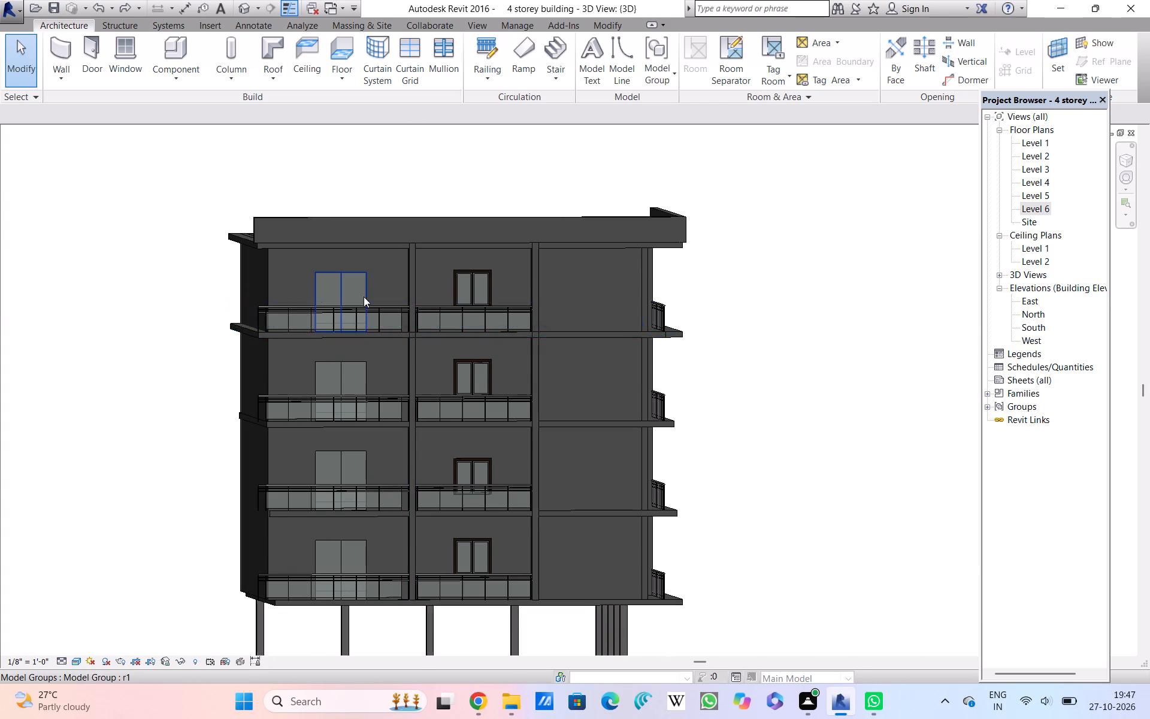
scroll(363, 286, "up", 11)
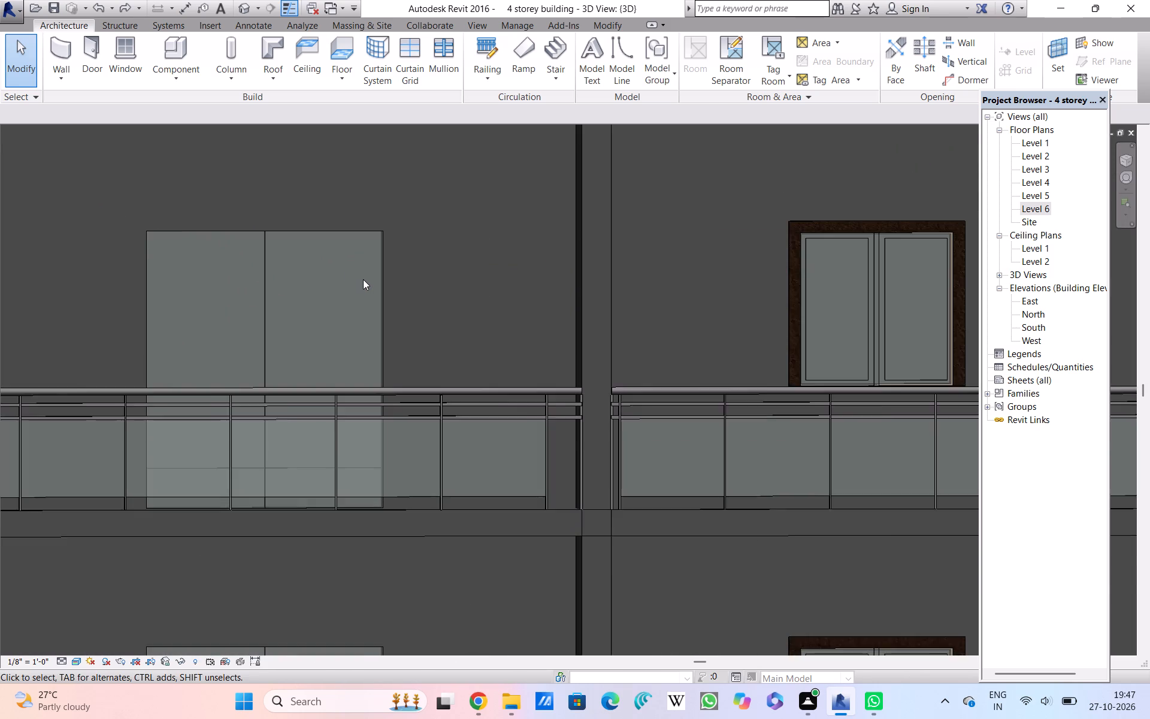
scroll(363, 279, "up", 2)
scroll(364, 272, "down", 12)
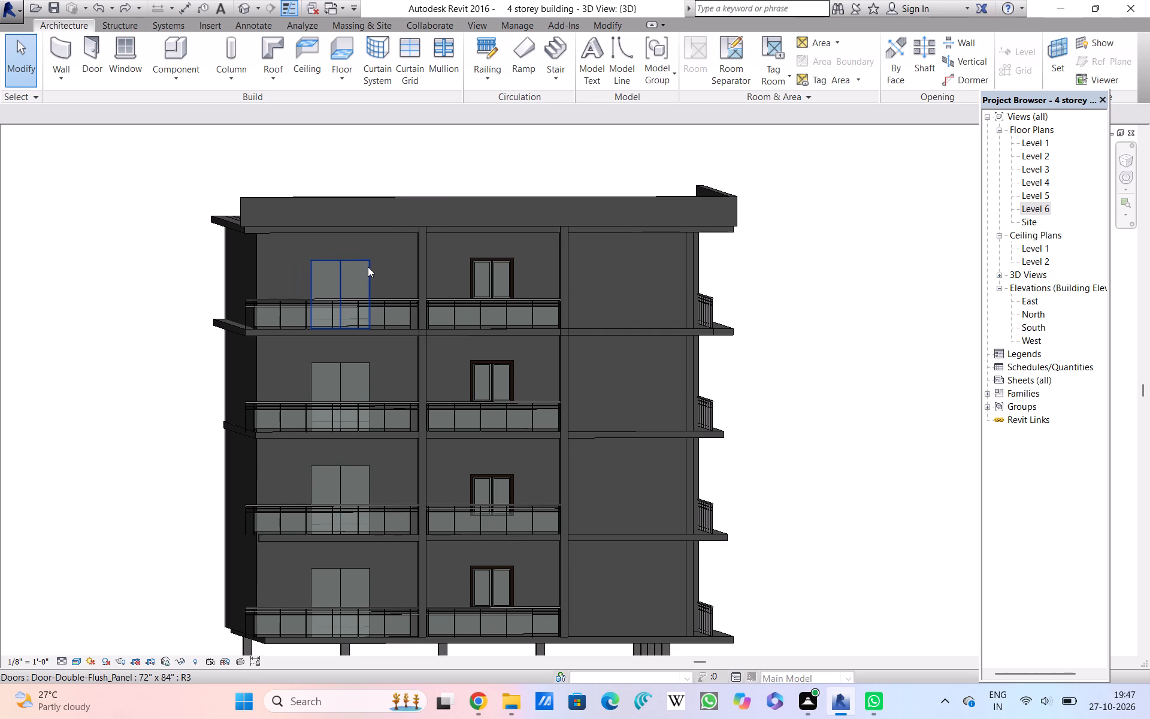
scroll(367, 282, "up", 2)
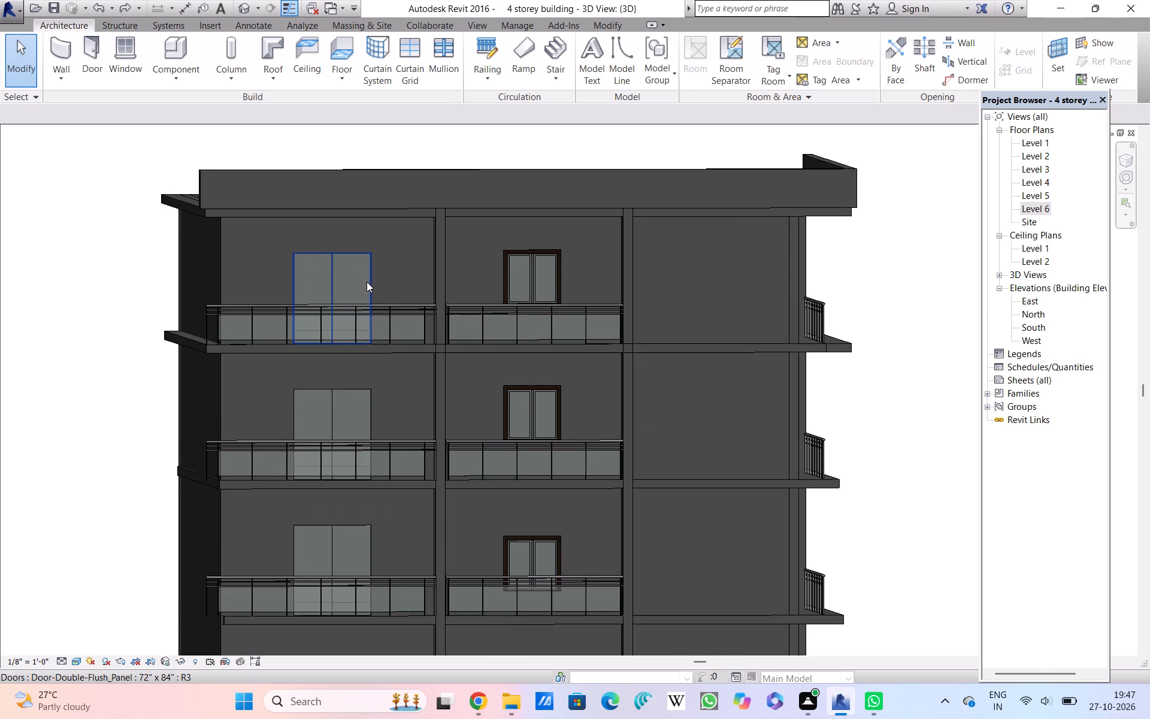
Compare the top storey's front double door and balcony railing with the storeys below across the whole facade.
scroll(365, 283, "down", 2)
scroll(365, 283, "up", 2)
scroll(365, 282, "down", 7)
scroll(368, 273, "up", 2)
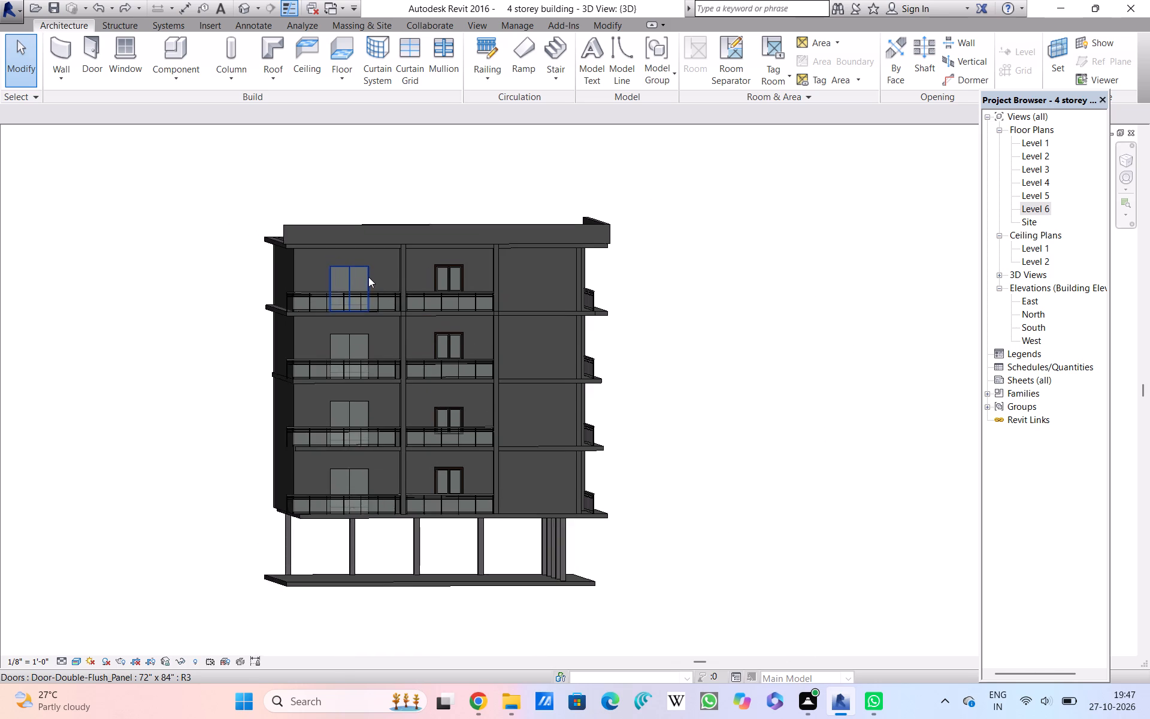
scroll(368, 277, "up", 11)
scroll(368, 274, "down", 6)
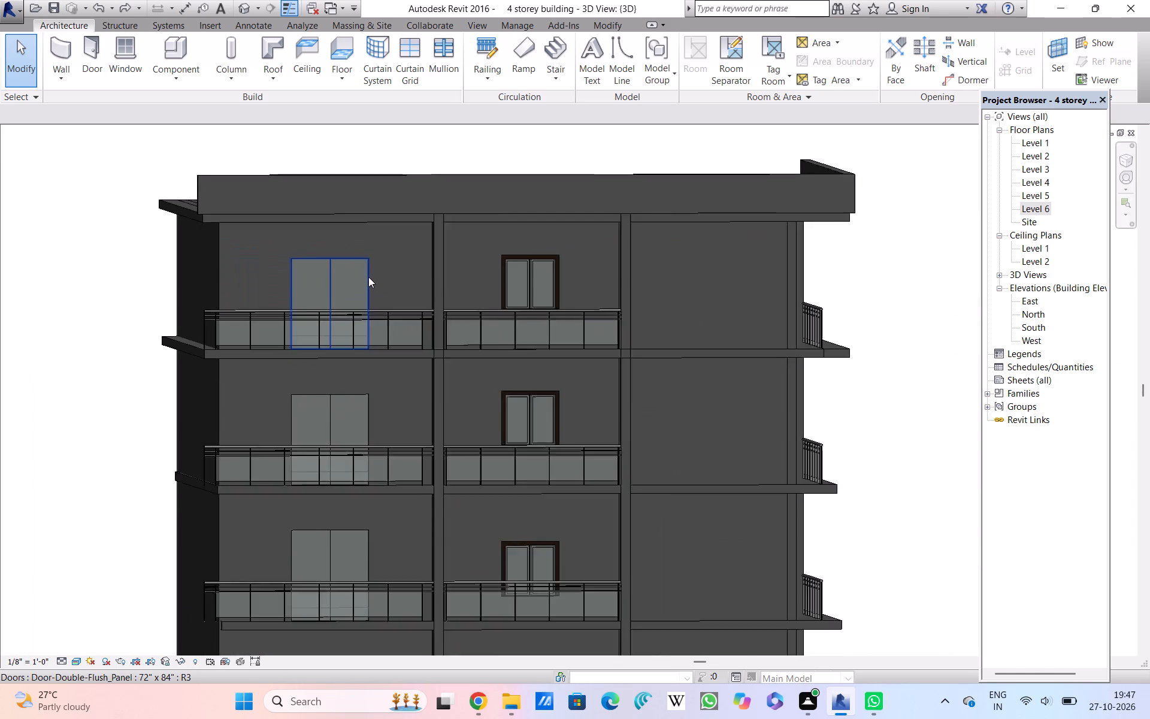
scroll(368, 277, "up", 1)
scroll(368, 277, "down", 1)
scroll(368, 277, "up", 2)
scroll(368, 276, "down", 2)
scroll(368, 276, "up", 2)
scroll(368, 276, "down", 3)
scroll(368, 278, "up", 2)
scroll(368, 278, "down", 9)
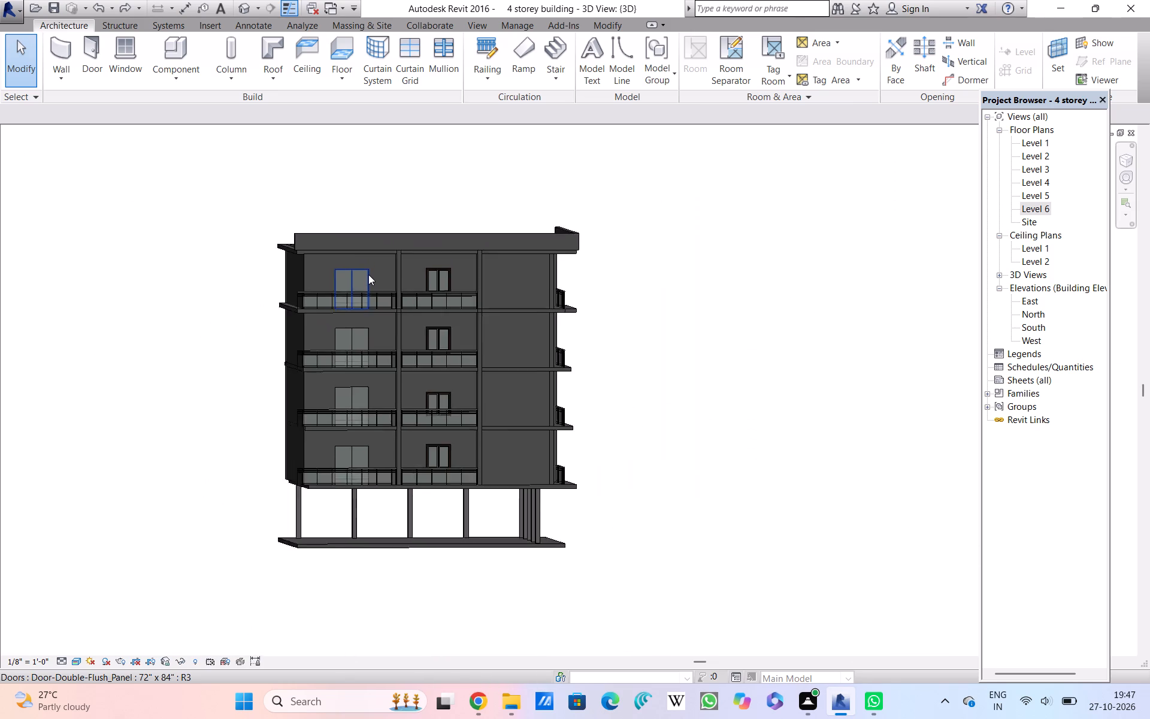
scroll(368, 274, "down", 12)
scroll(368, 279, "up", 2)
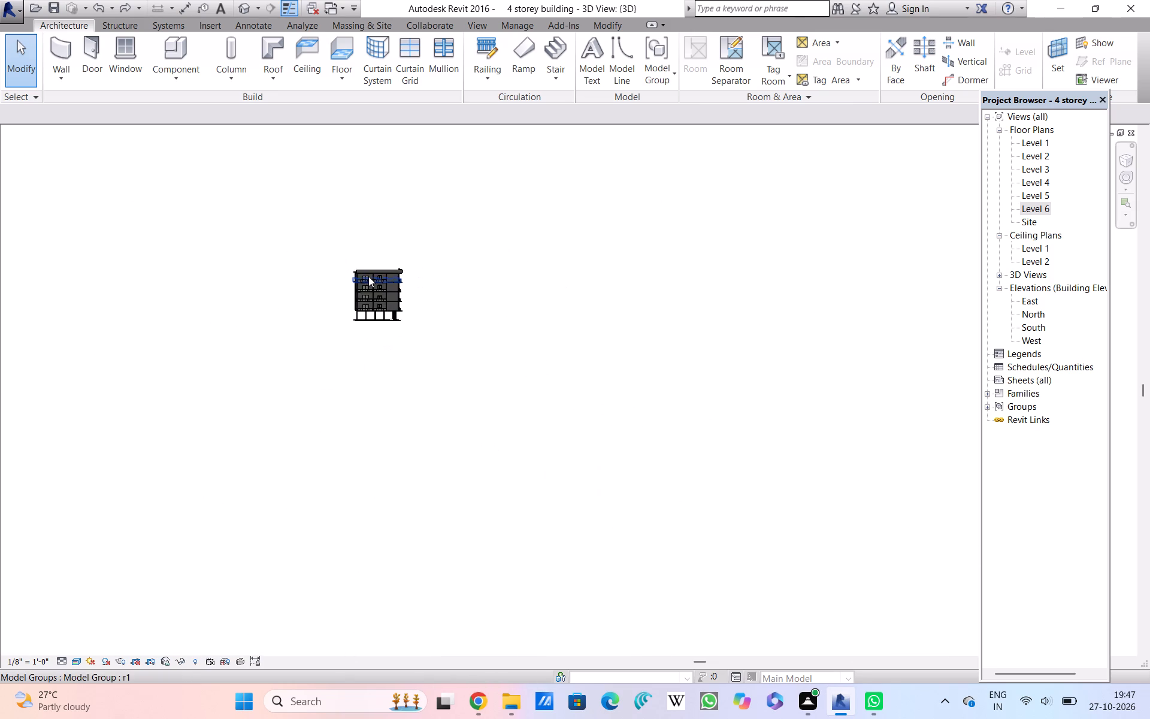
Examine the top storey's front double door, framed window and glass-panelled balcony railings up close.
scroll(368, 276, "up", 2)
scroll(368, 278, "down", 1)
scroll(368, 278, "up", 14)
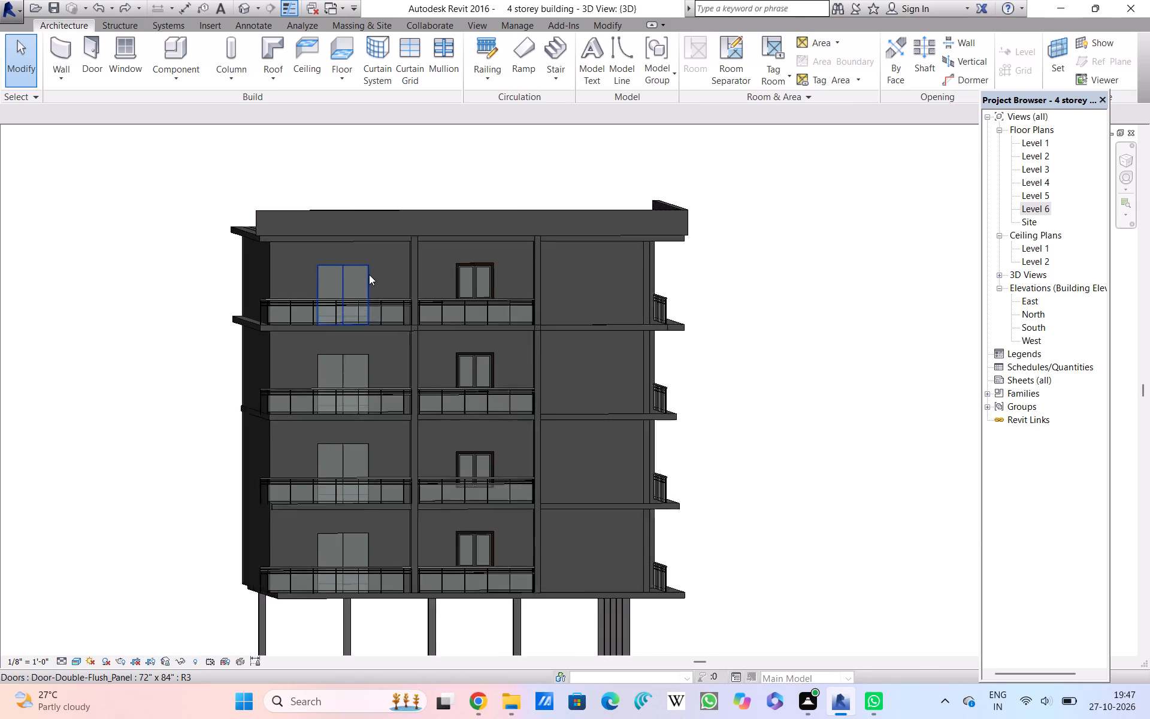
scroll(369, 274, "up", 8)
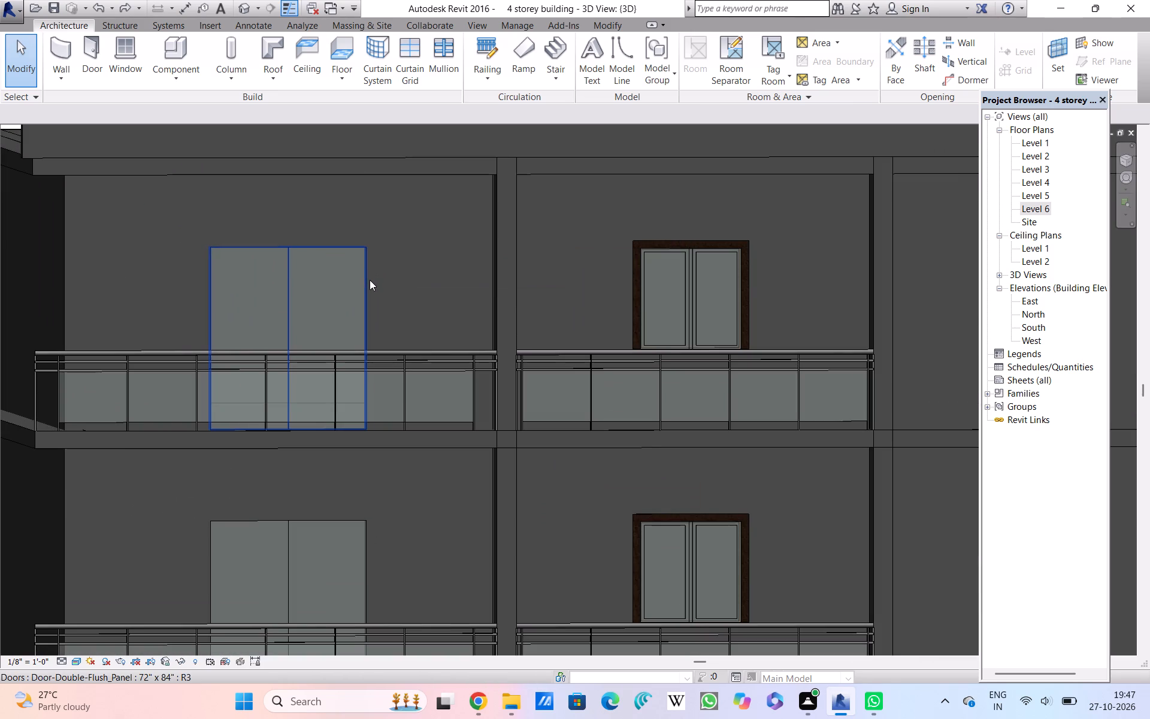
scroll(370, 280, "up", 6)
scroll(370, 278, "down", 3)
scroll(370, 275, "up", 2)
scroll(370, 275, "down", 3)
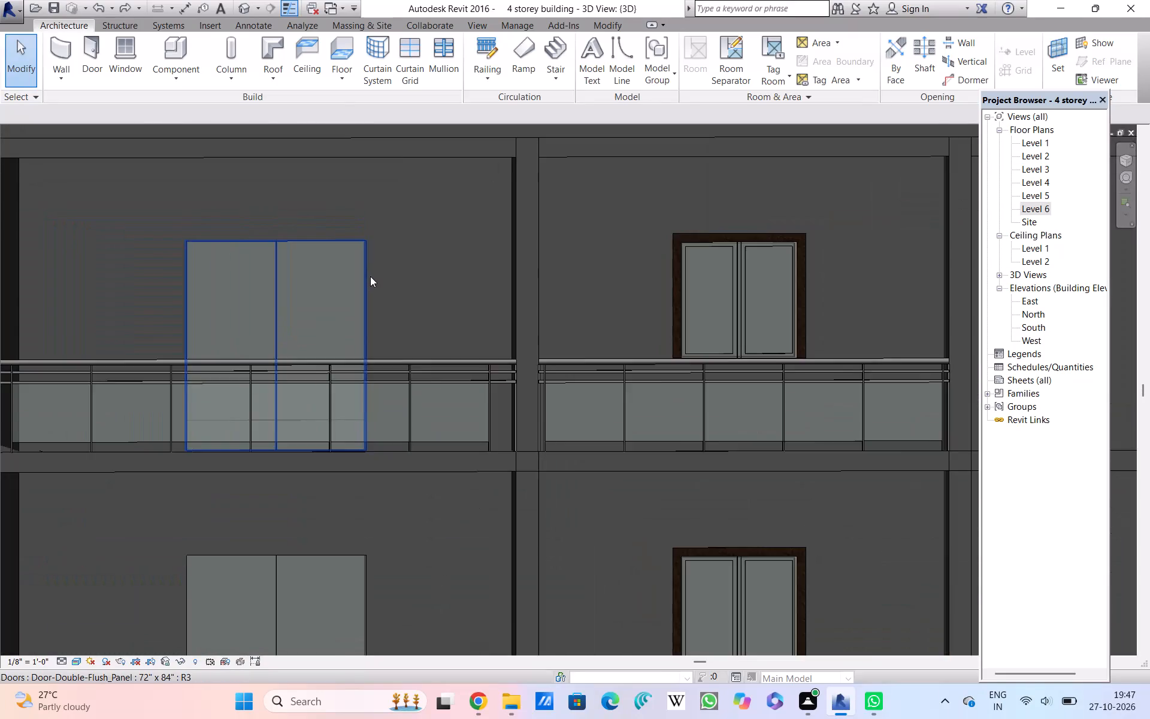
scroll(370, 276, "down", 11)
scroll(370, 275, "up", 9)
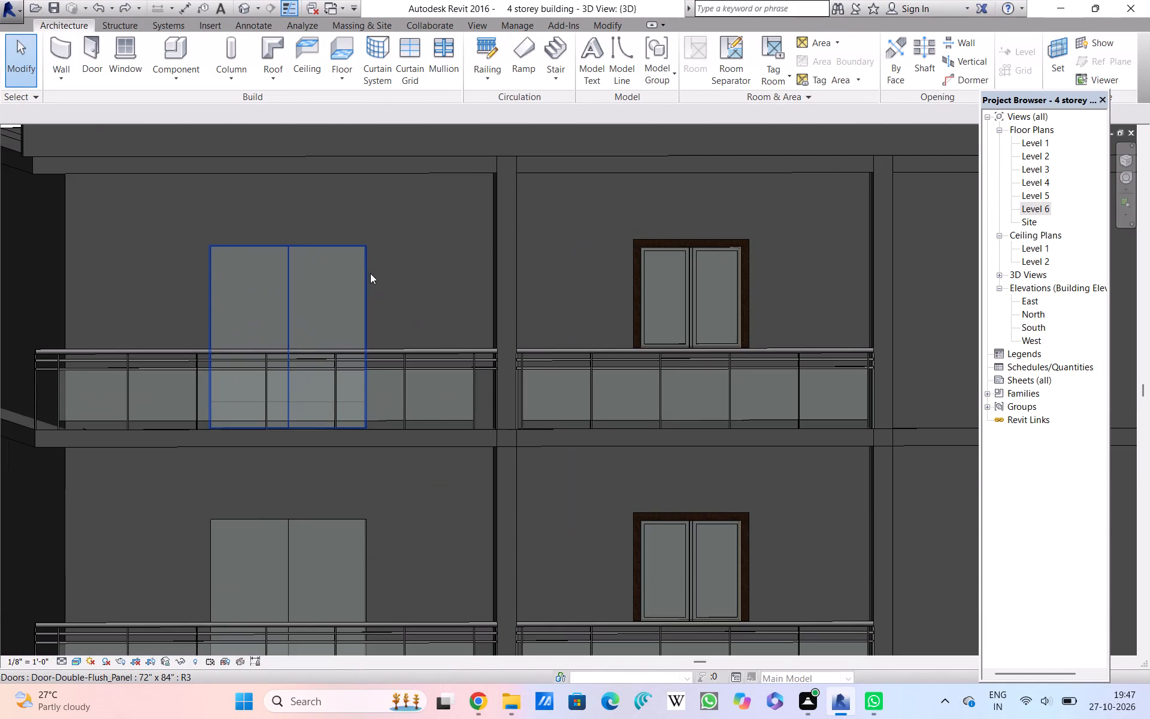
scroll(370, 274, "up", 3)
scroll(370, 274, "down", 1)
scroll(370, 274, "up", 3)
scroll(370, 273, "down", 3)
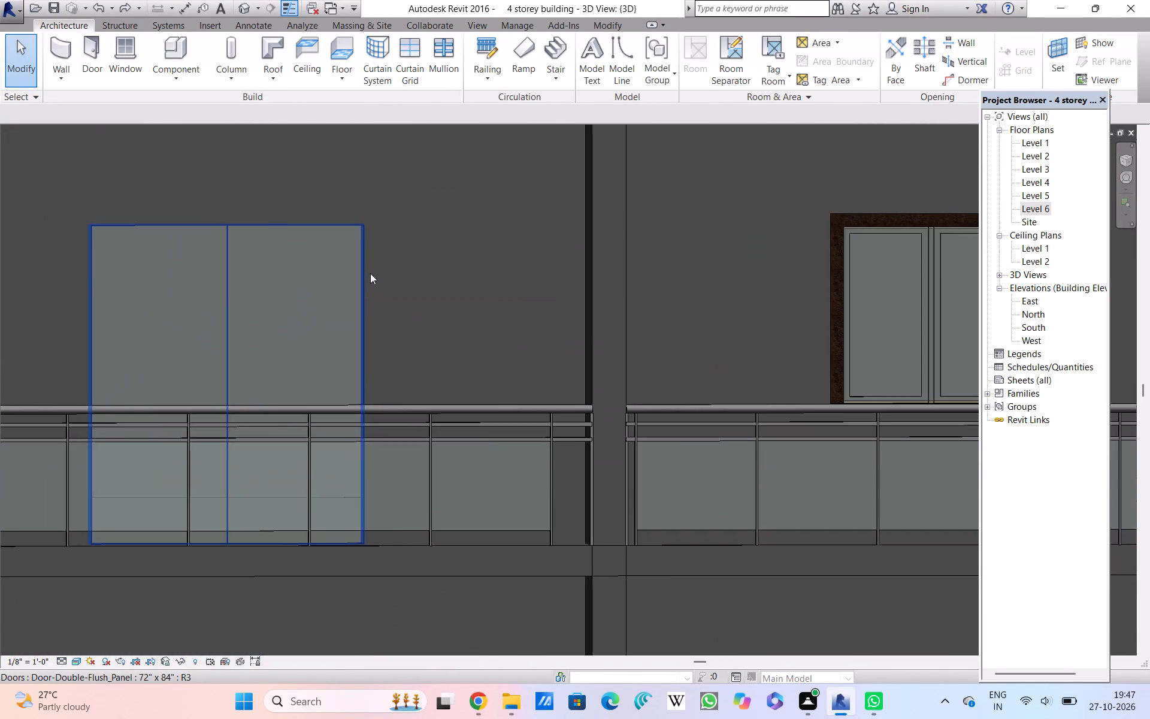
scroll(370, 274, "down", 10)
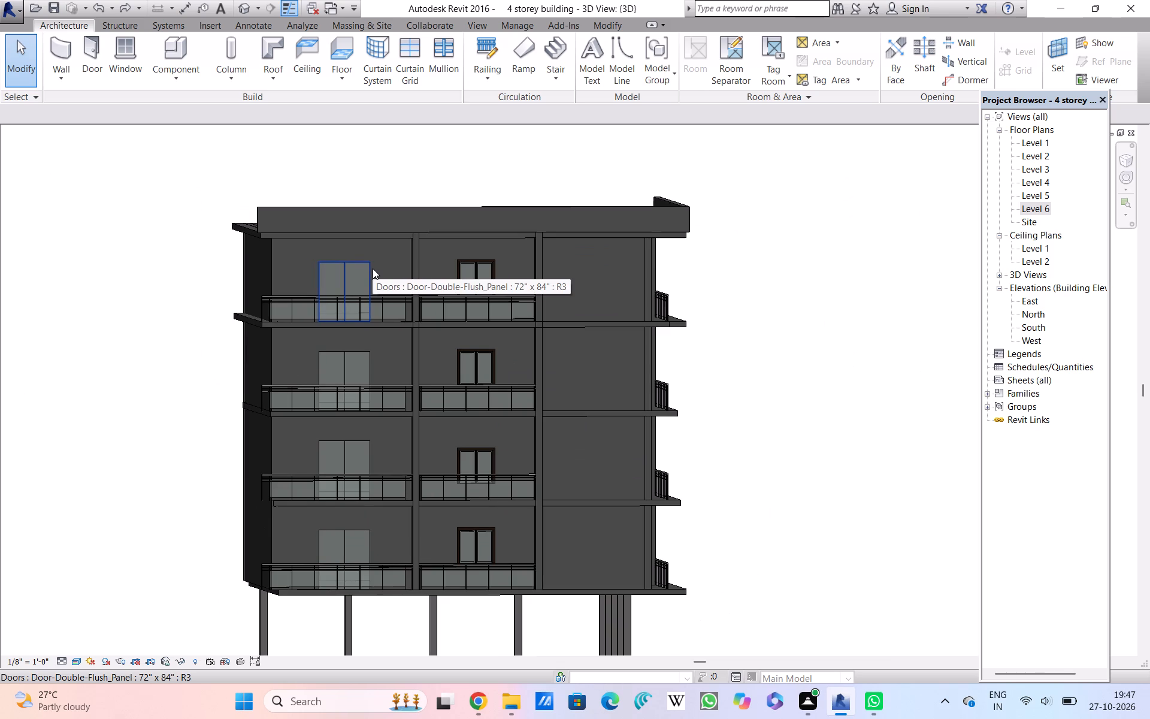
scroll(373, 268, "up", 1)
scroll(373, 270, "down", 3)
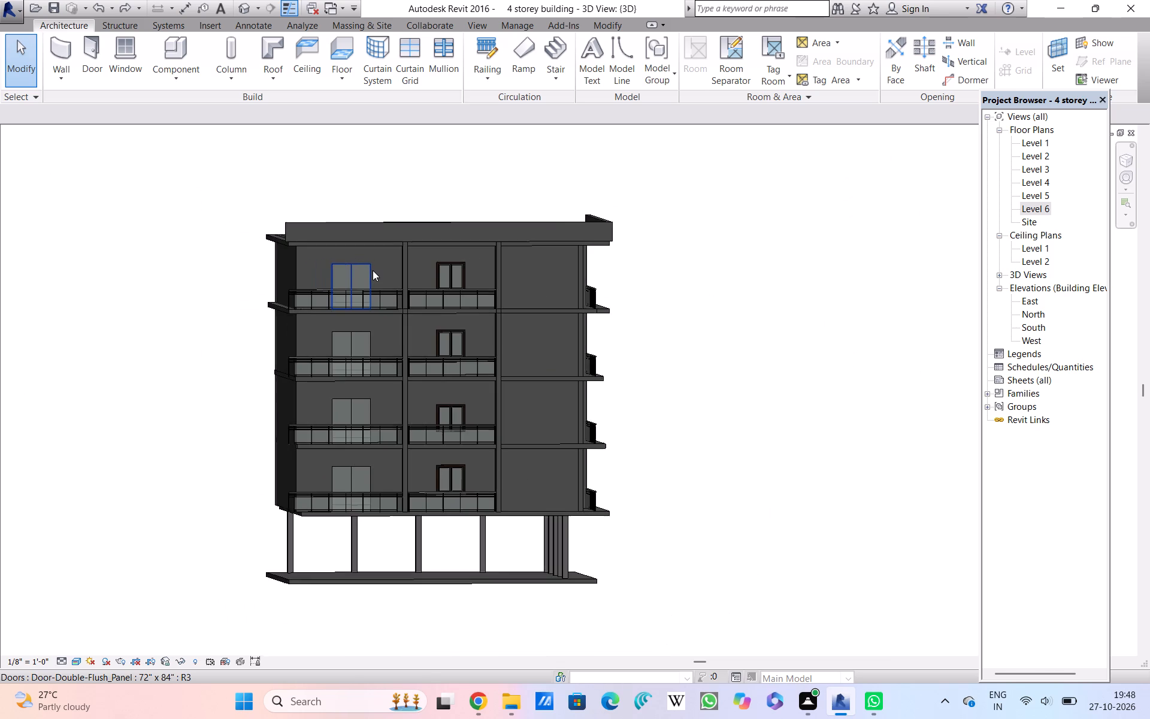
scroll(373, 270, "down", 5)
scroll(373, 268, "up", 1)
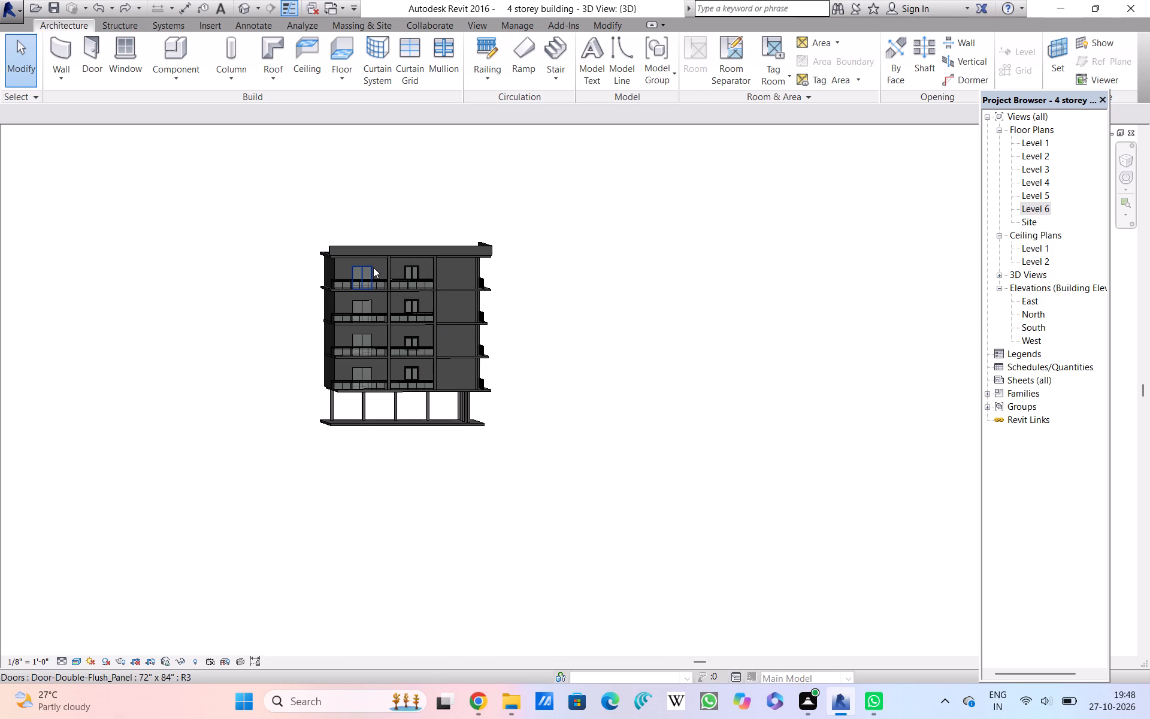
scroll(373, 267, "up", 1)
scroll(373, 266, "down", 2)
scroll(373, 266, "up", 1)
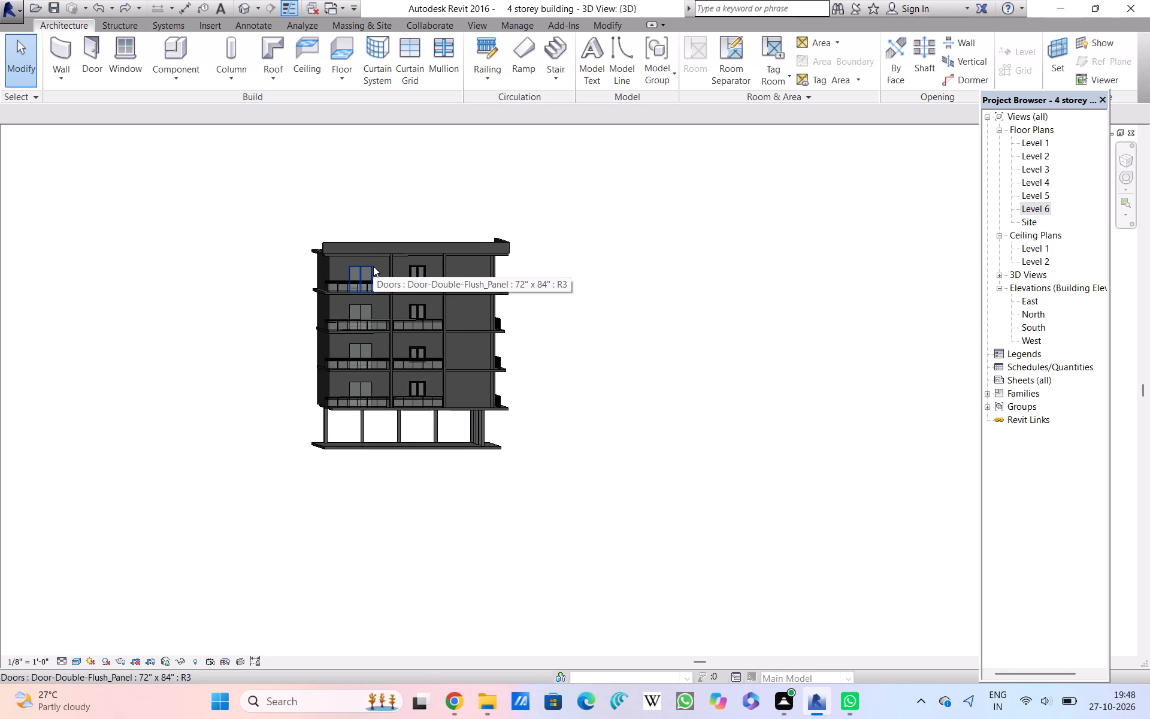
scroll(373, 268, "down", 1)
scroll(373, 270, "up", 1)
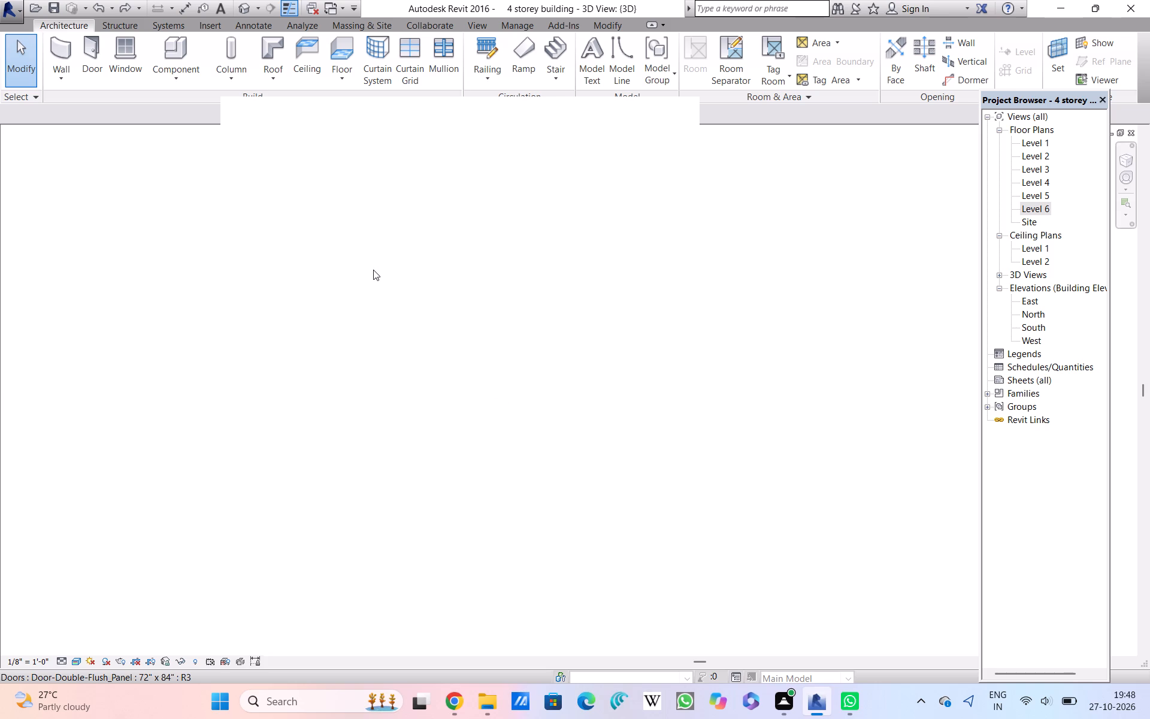
Close the blank notification window covering the 3D view.
scroll(373, 268, "up", 4)
scroll(374, 267, "down", 7)
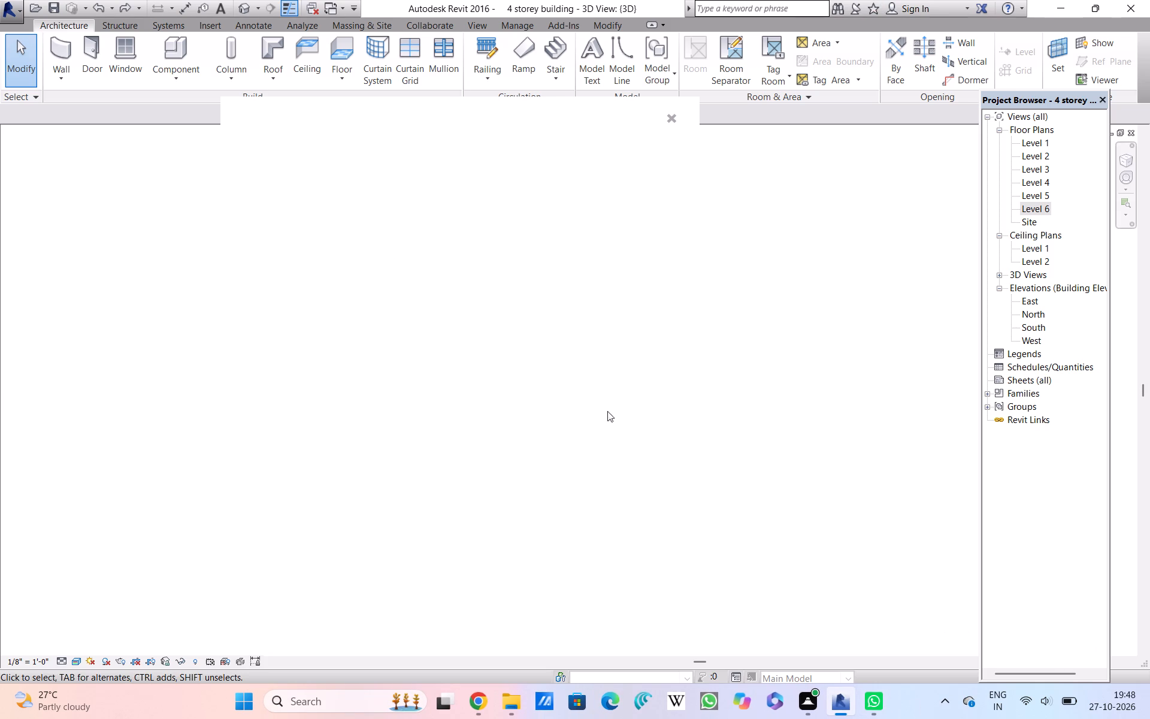
double_click(668, 117)
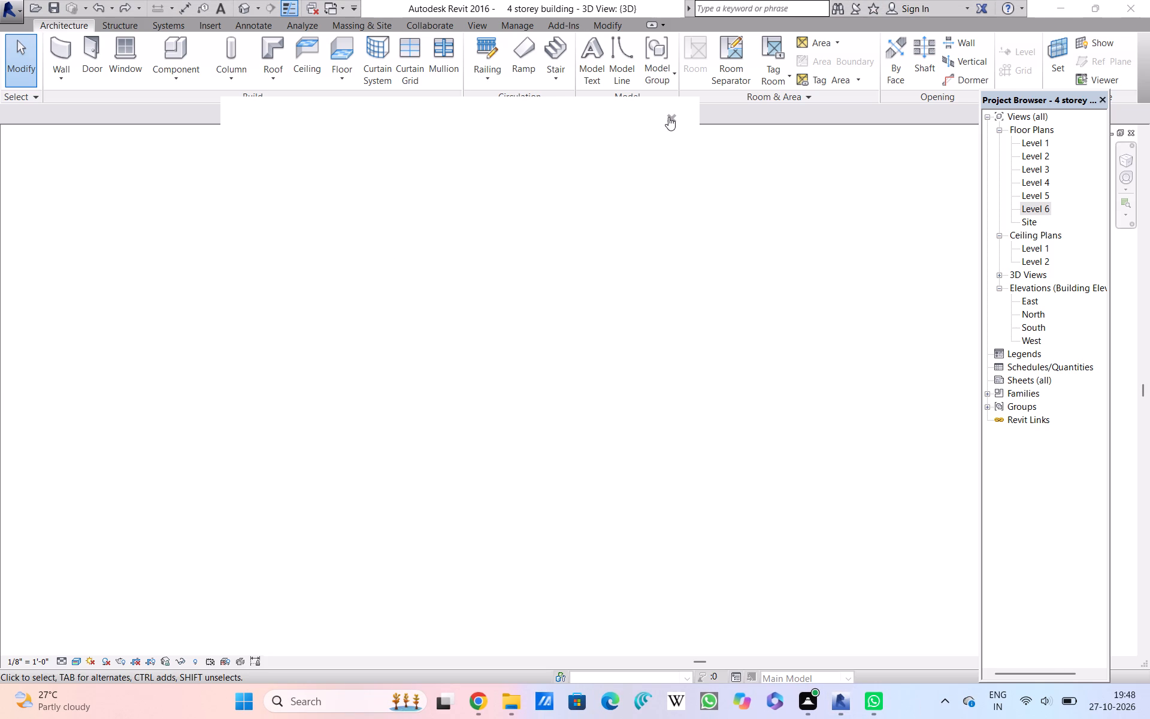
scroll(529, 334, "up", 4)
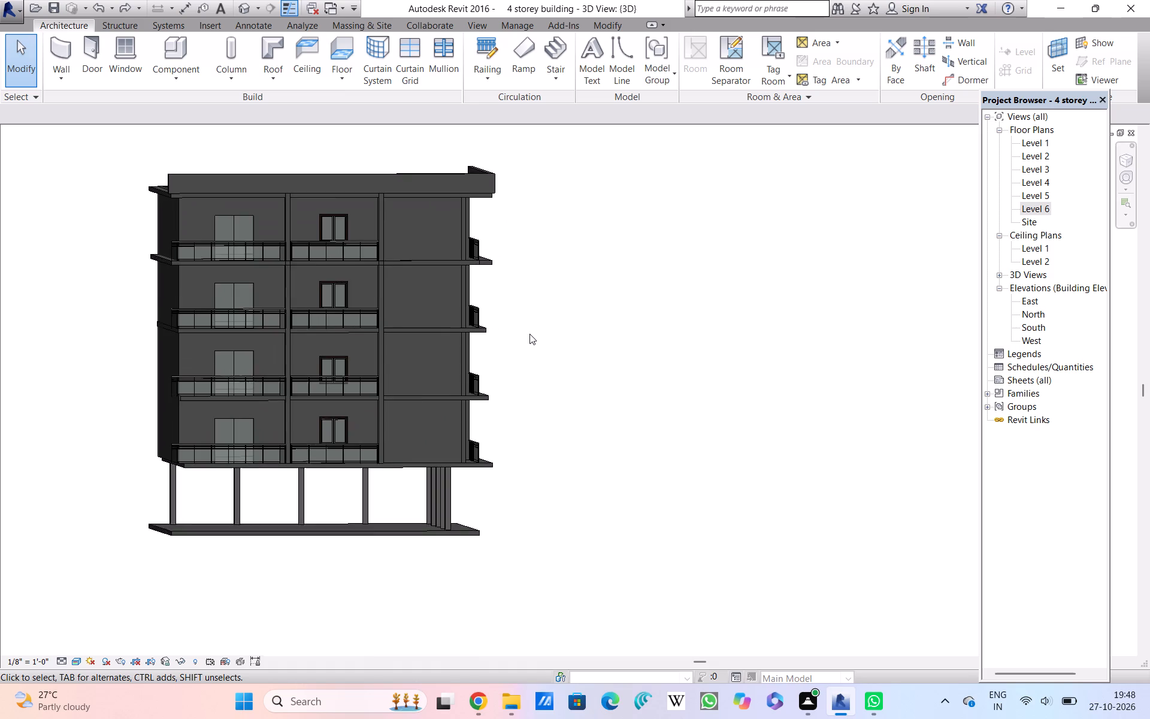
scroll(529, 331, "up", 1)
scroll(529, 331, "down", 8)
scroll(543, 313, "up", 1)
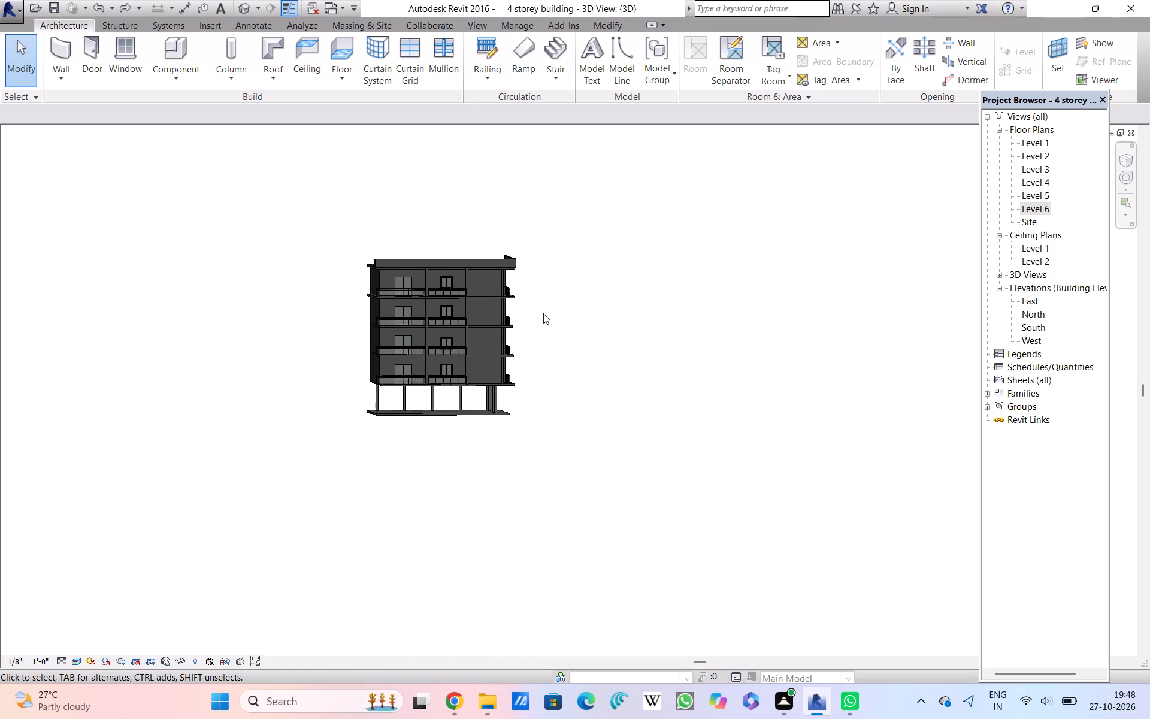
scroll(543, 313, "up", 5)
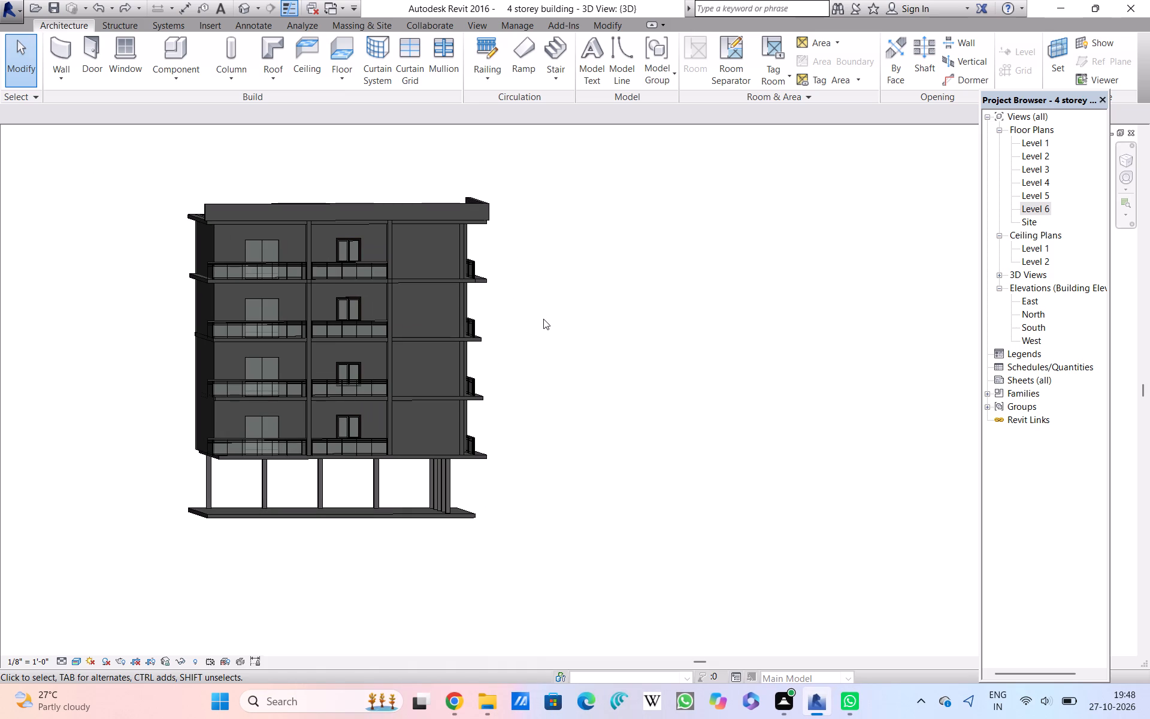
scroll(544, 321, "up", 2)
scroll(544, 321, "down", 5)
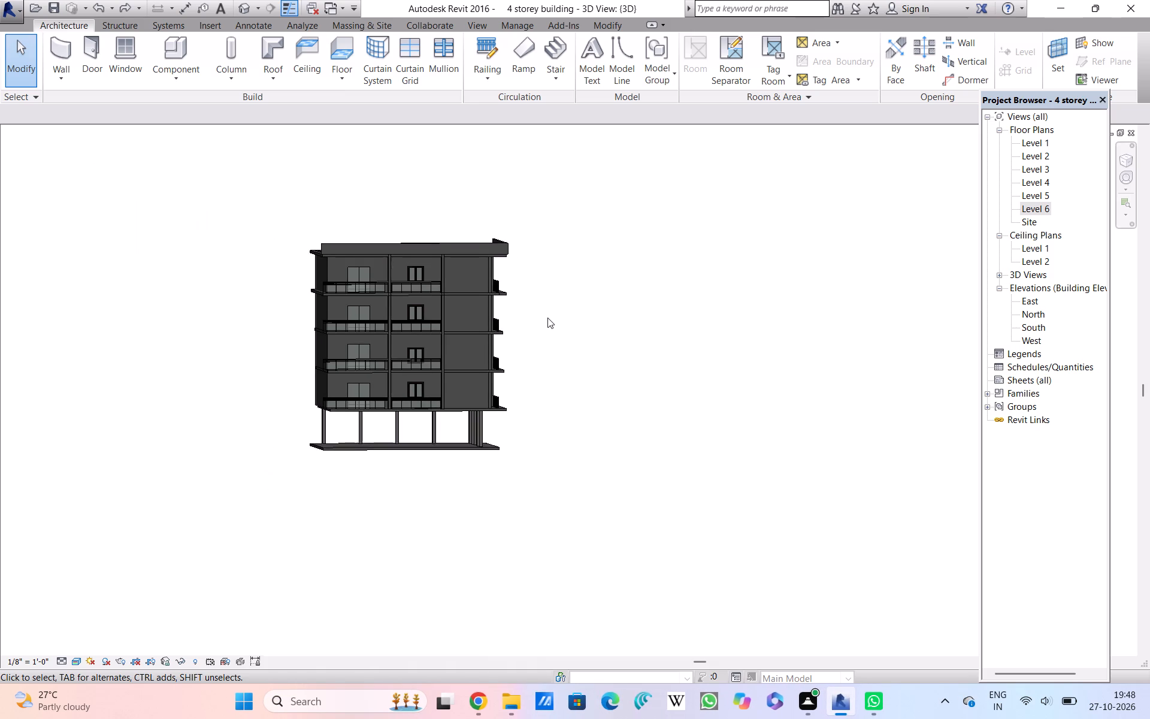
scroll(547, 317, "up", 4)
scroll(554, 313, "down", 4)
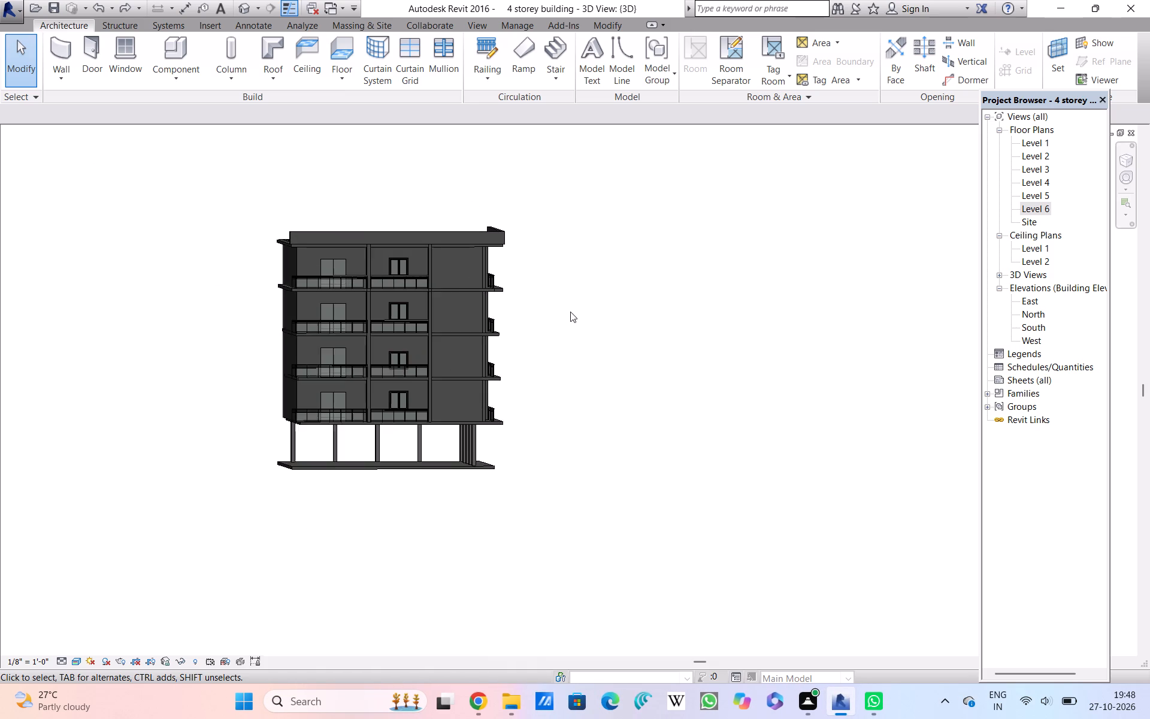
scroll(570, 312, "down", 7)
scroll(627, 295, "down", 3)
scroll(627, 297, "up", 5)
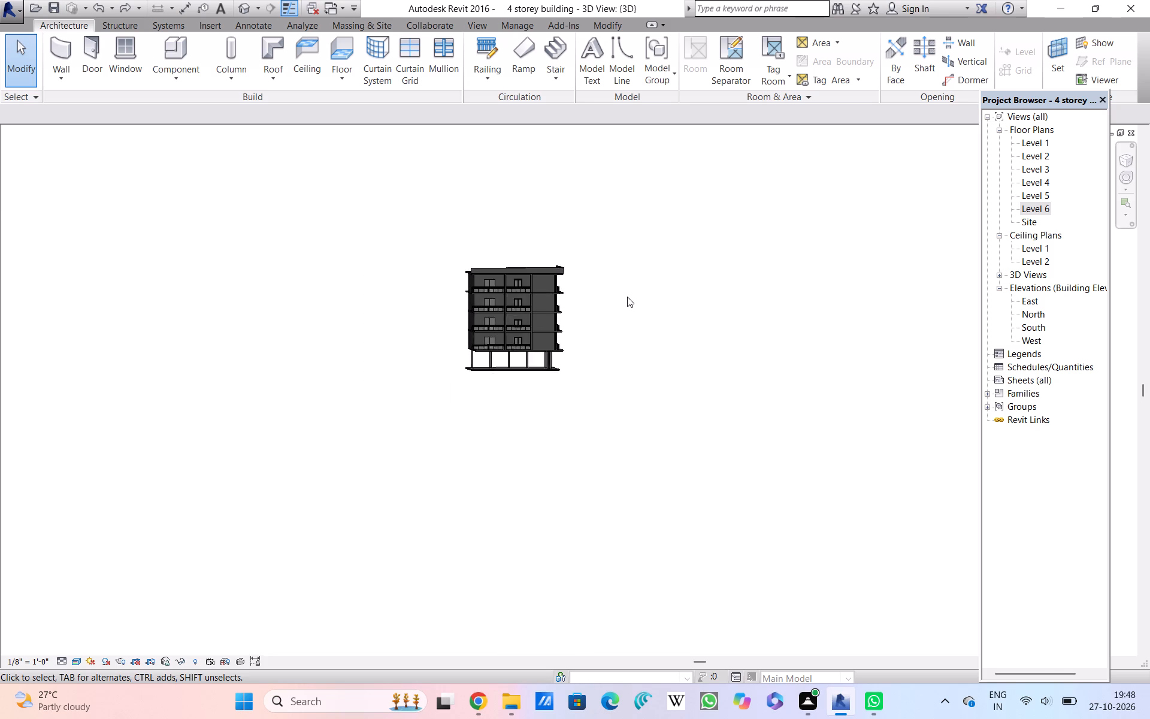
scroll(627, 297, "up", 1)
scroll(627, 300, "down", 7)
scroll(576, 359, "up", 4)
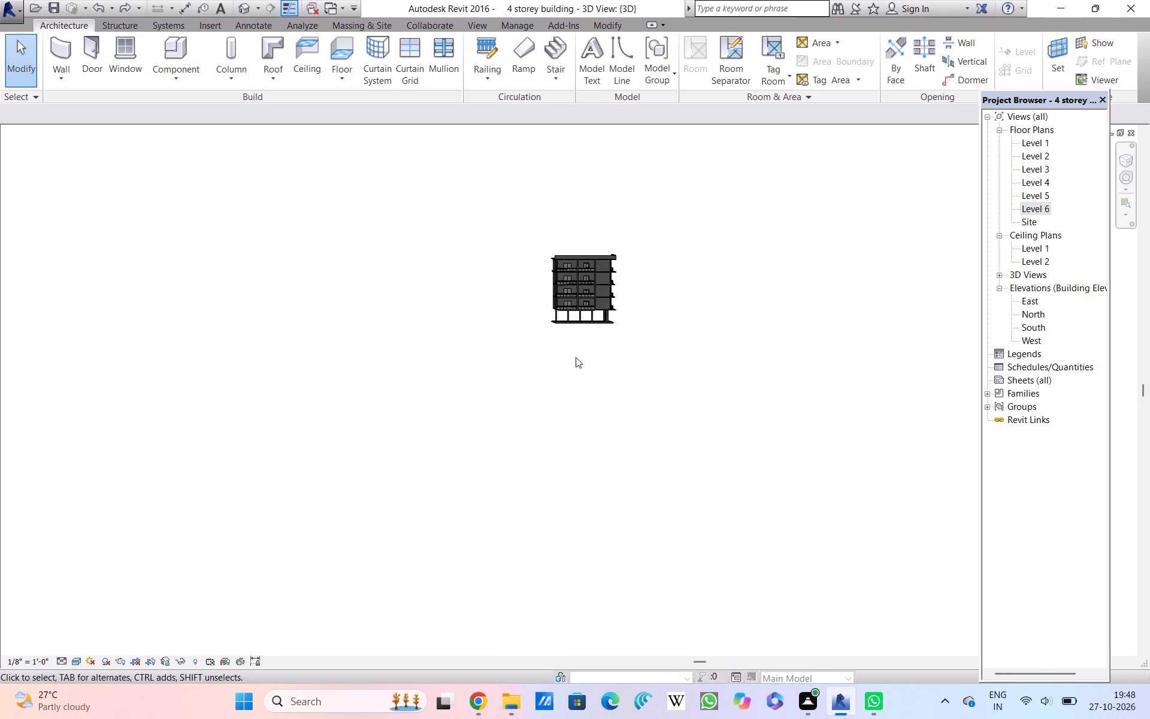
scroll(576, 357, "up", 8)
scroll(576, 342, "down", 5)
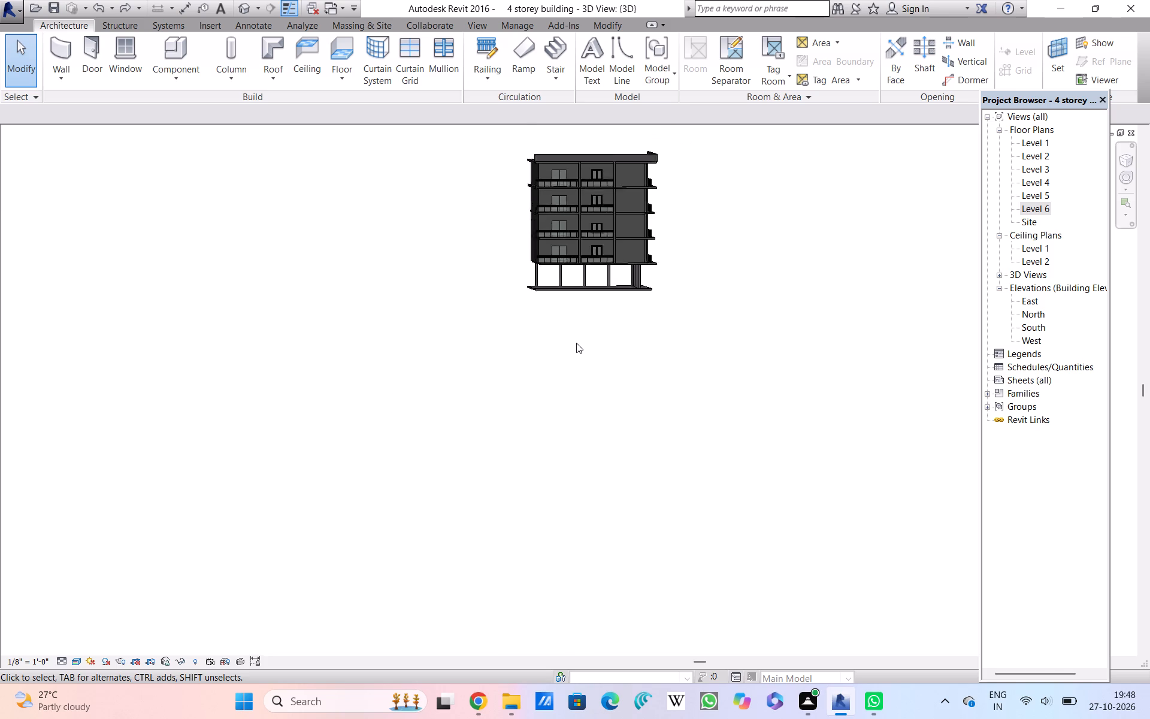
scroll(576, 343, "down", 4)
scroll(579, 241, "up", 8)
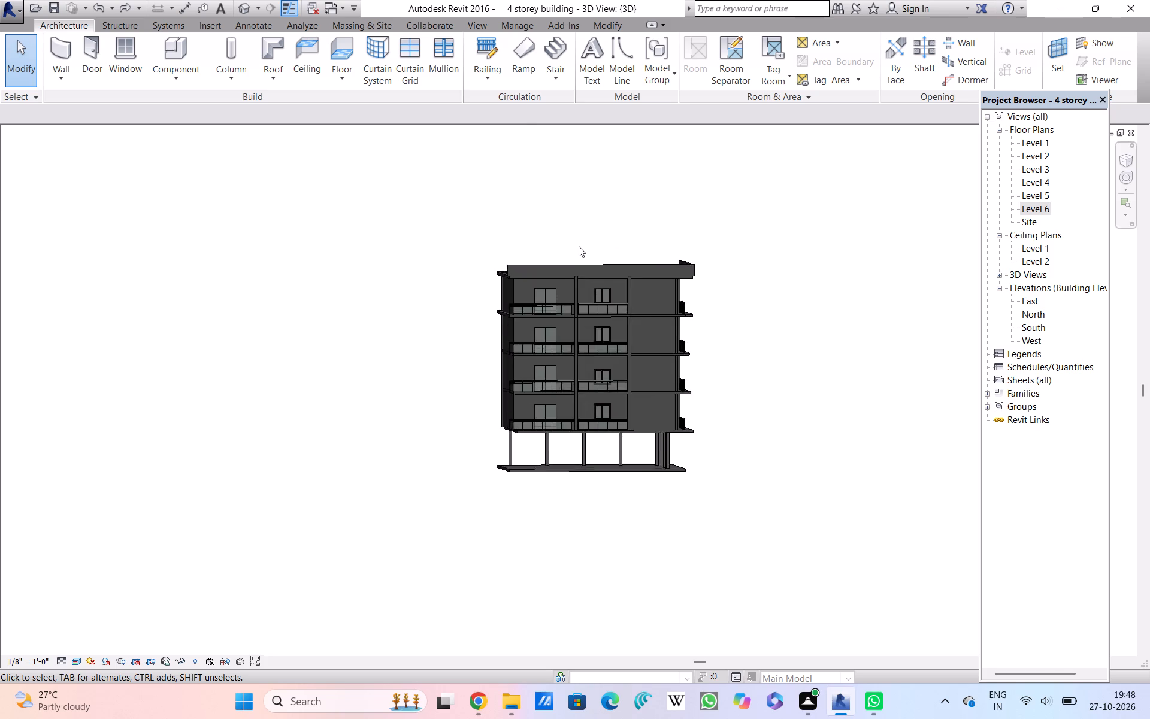
Examine the roof parapet and the upper storeys' front facade below it.
scroll(579, 246, "up", 5)
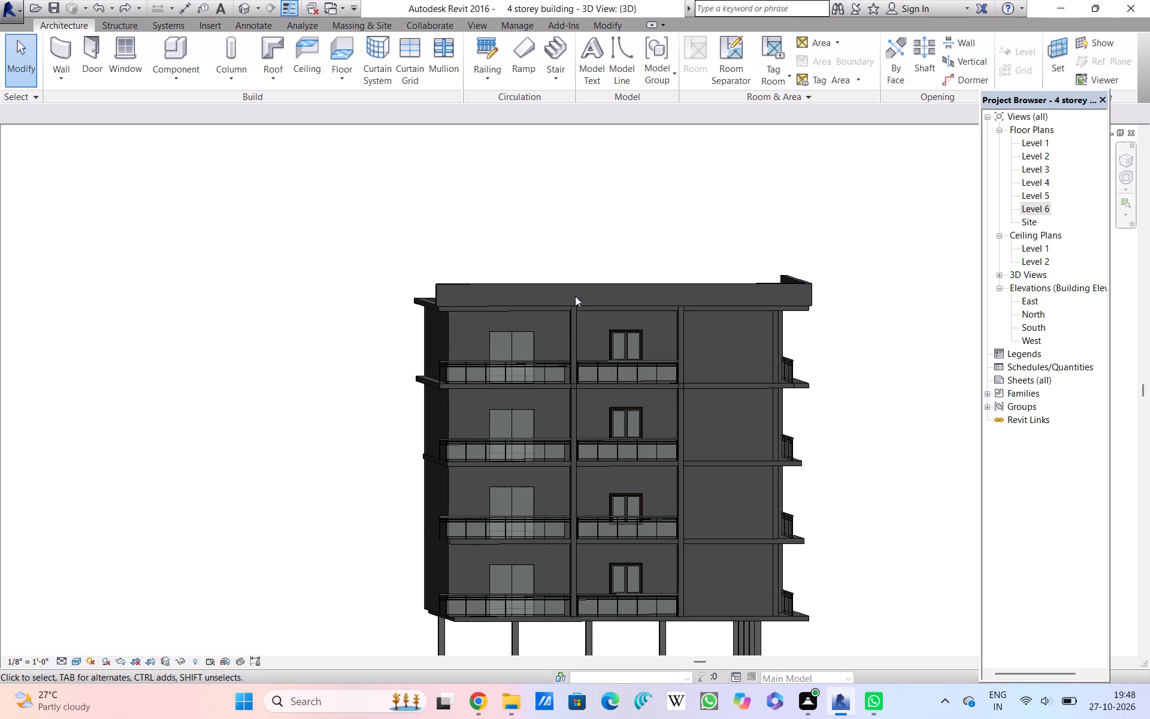
scroll(575, 296, "up", 2)
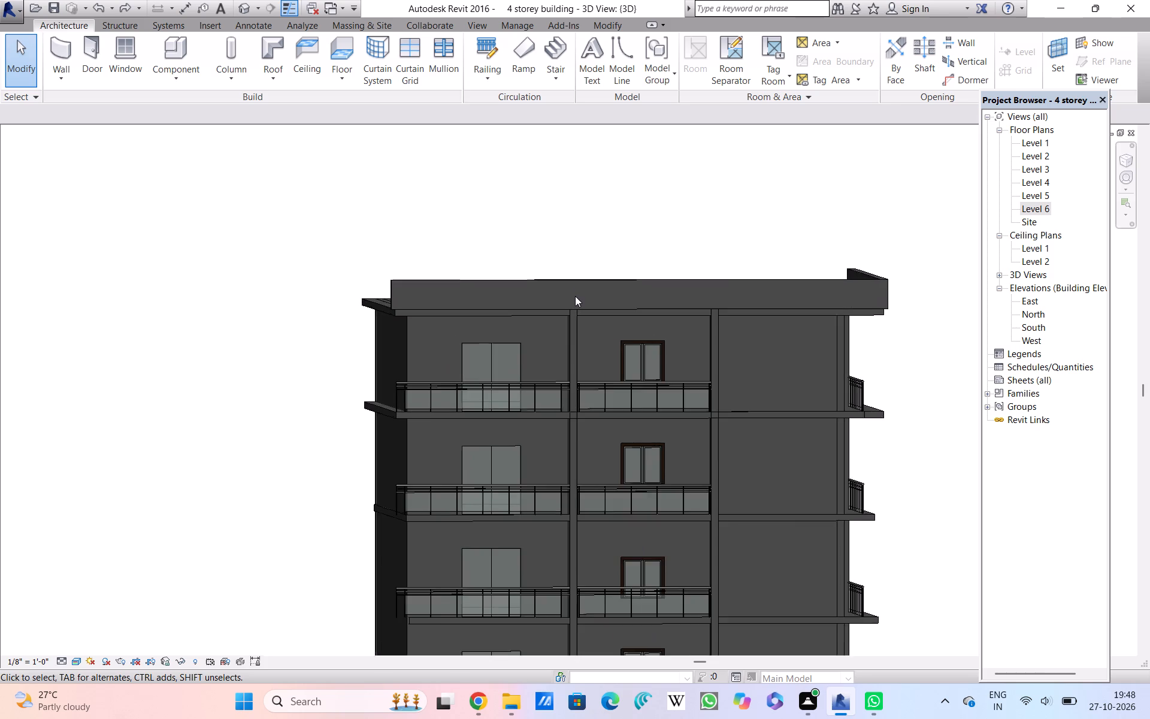
scroll(575, 296, "down", 8)
scroll(575, 297, "up", 4)
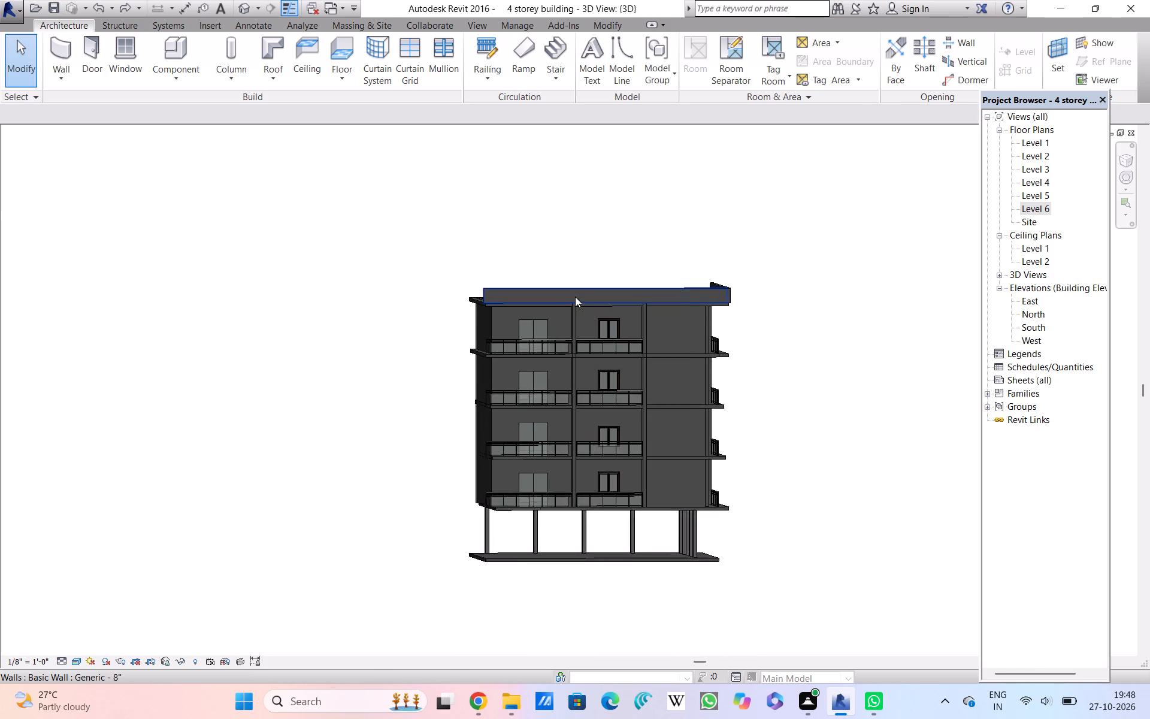
scroll(575, 297, "down", 2)
scroll(580, 449, "up", 4)
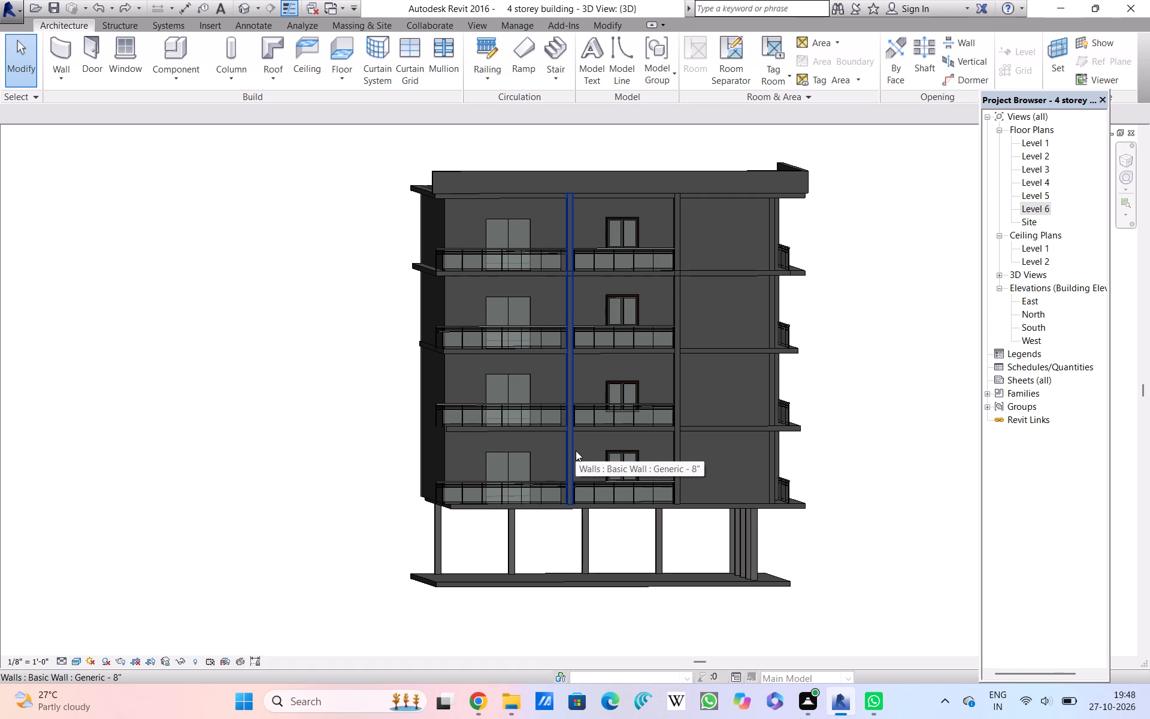
Examine the facade's vertical wall strip between the doors and windows, along with the lower storeys' balconies and ground-level columns.
scroll(576, 451, "up", 1)
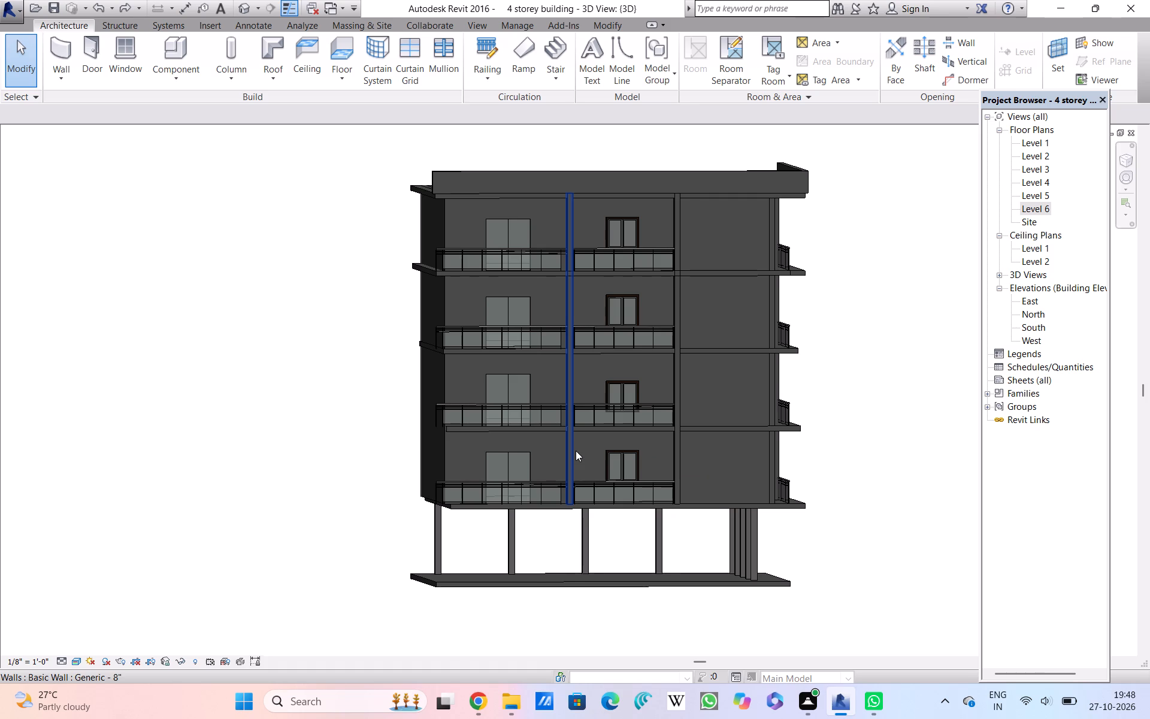
scroll(576, 451, "down", 1)
scroll(576, 451, "up", 1)
scroll(576, 451, "down", 1)
scroll(576, 451, "up", 1)
scroll(576, 451, "down", 1)
scroll(576, 450, "up", 2)
scroll(576, 450, "down", 3)
scroll(576, 449, "up", 2)
scroll(576, 449, "down", 3)
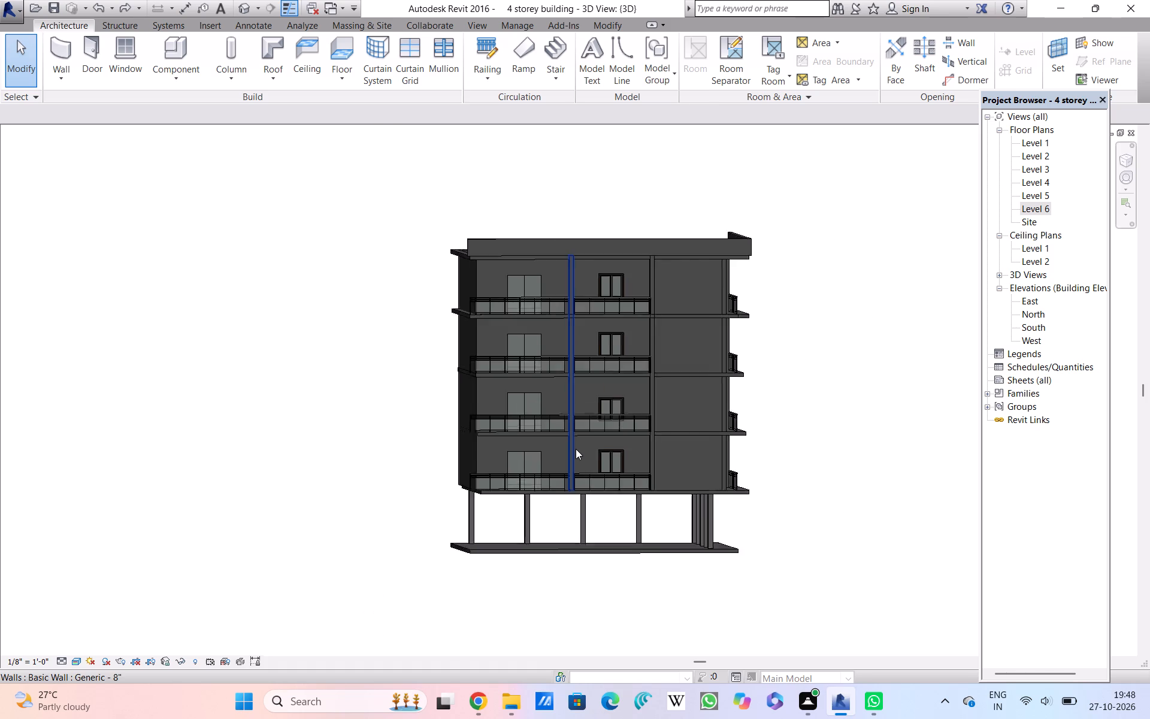
scroll(576, 449, "up", 1)
scroll(576, 449, "down", 1)
scroll(576, 448, "up", 2)
scroll(576, 448, "down", 1)
scroll(576, 448, "up", 1)
scroll(576, 448, "down", 1)
scroll(576, 446, "up", 3)
scroll(576, 445, "down", 1)
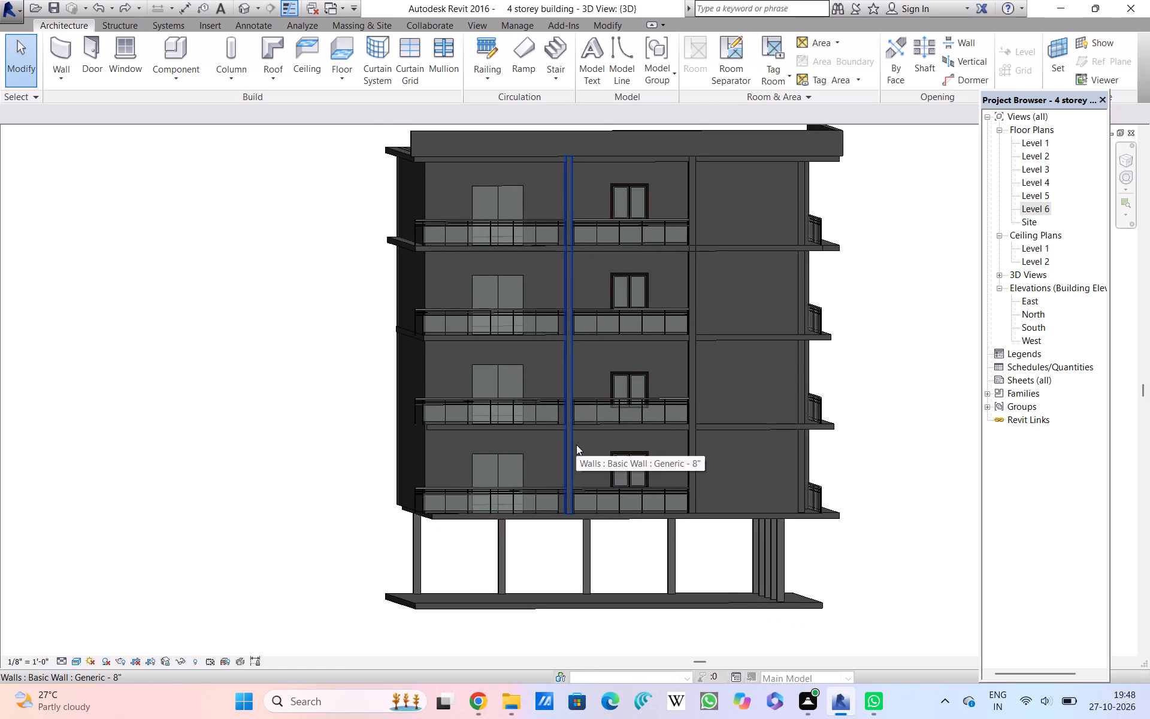
scroll(576, 446, "up", 1)
scroll(576, 446, "down", 1)
scroll(576, 446, "up", 1)
scroll(576, 446, "down", 2)
scroll(576, 446, "up", 1)
scroll(576, 446, "down", 1)
scroll(576, 446, "up", 3)
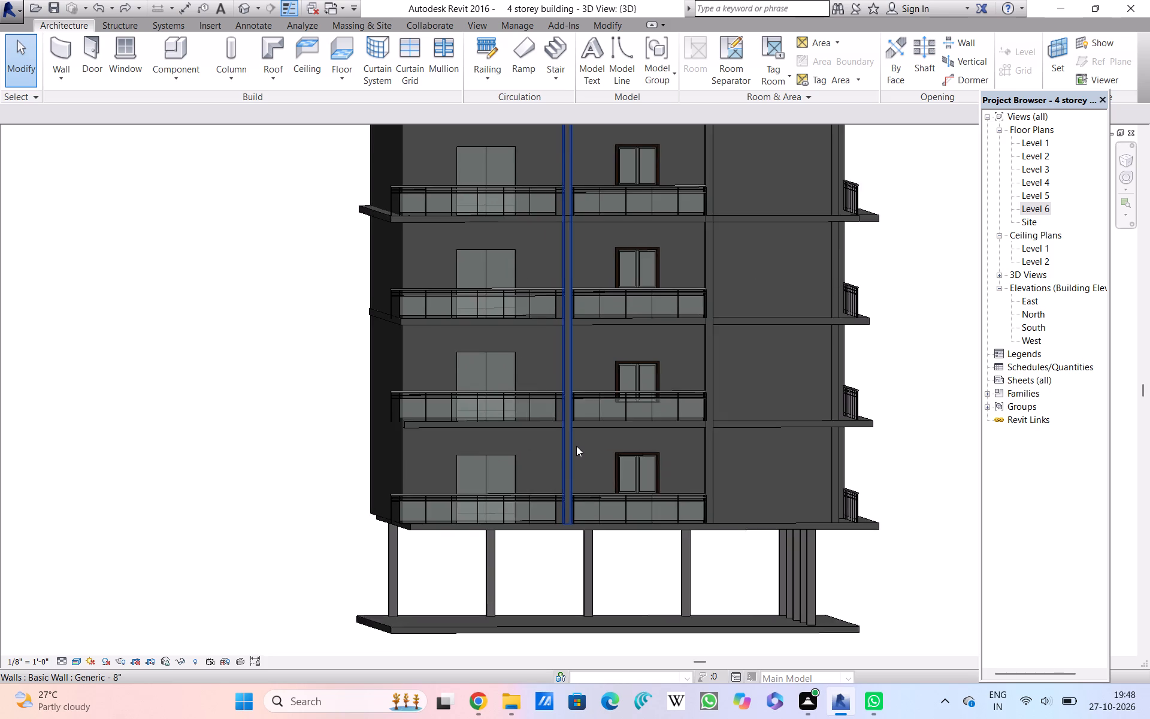
scroll(576, 446, "up", 2)
scroll(576, 446, "down", 1)
scroll(576, 445, "up", 1)
scroll(576, 445, "down", 9)
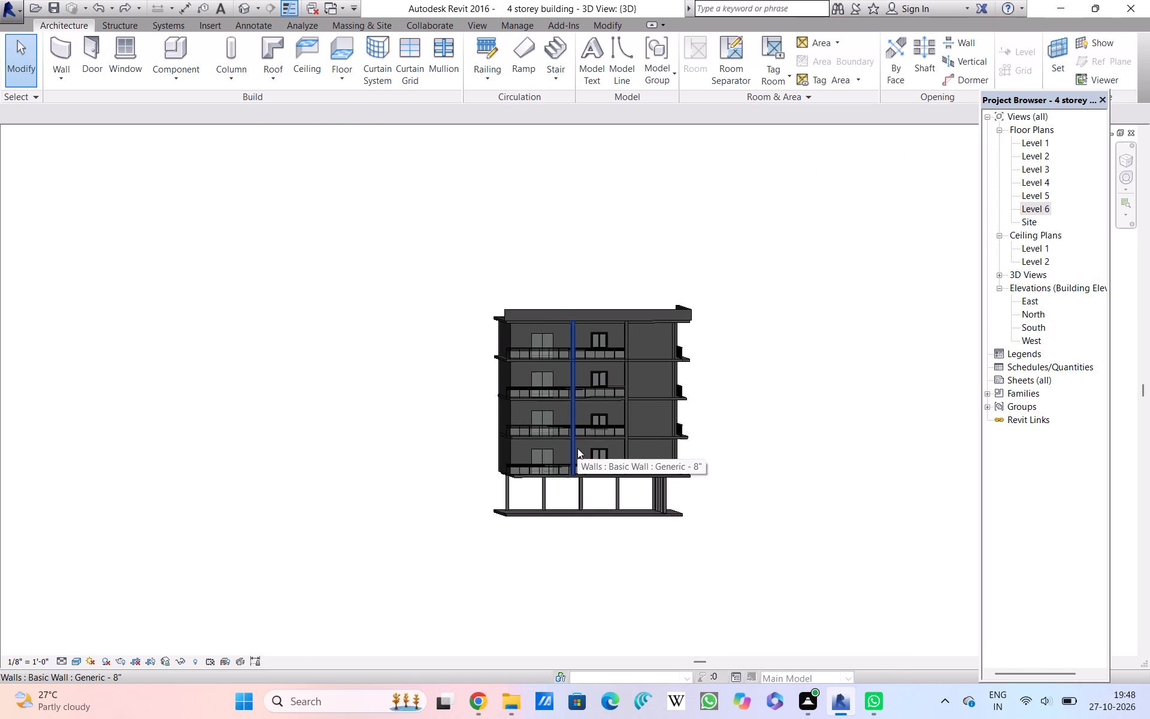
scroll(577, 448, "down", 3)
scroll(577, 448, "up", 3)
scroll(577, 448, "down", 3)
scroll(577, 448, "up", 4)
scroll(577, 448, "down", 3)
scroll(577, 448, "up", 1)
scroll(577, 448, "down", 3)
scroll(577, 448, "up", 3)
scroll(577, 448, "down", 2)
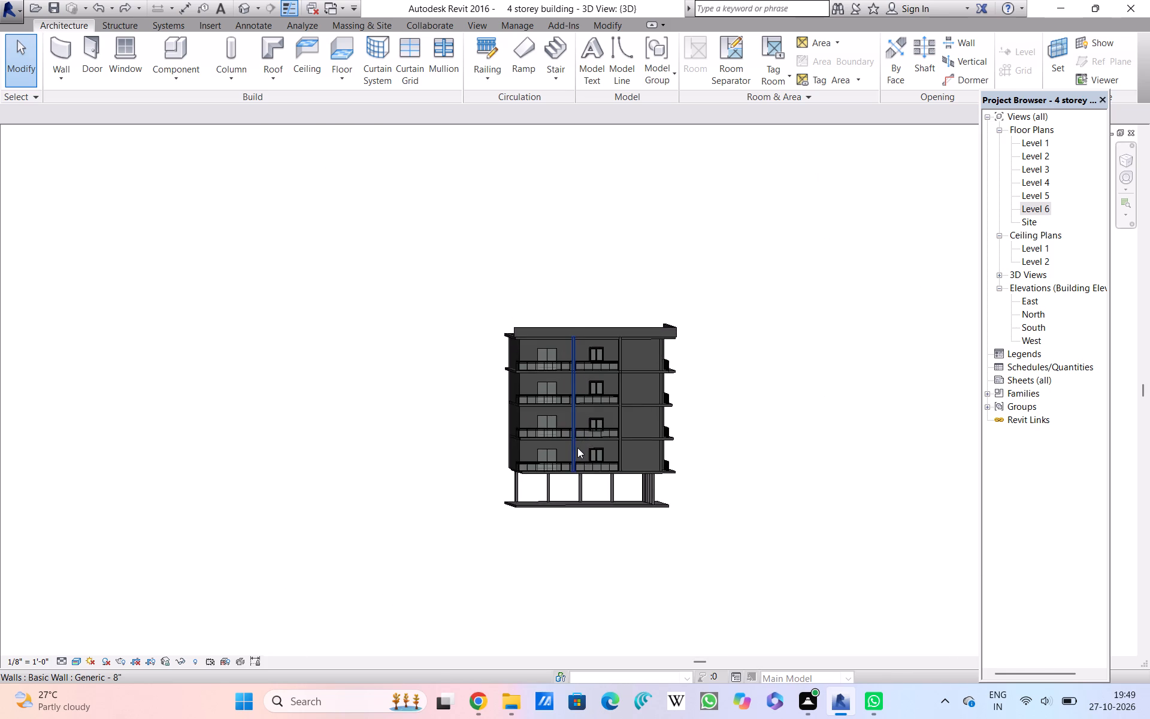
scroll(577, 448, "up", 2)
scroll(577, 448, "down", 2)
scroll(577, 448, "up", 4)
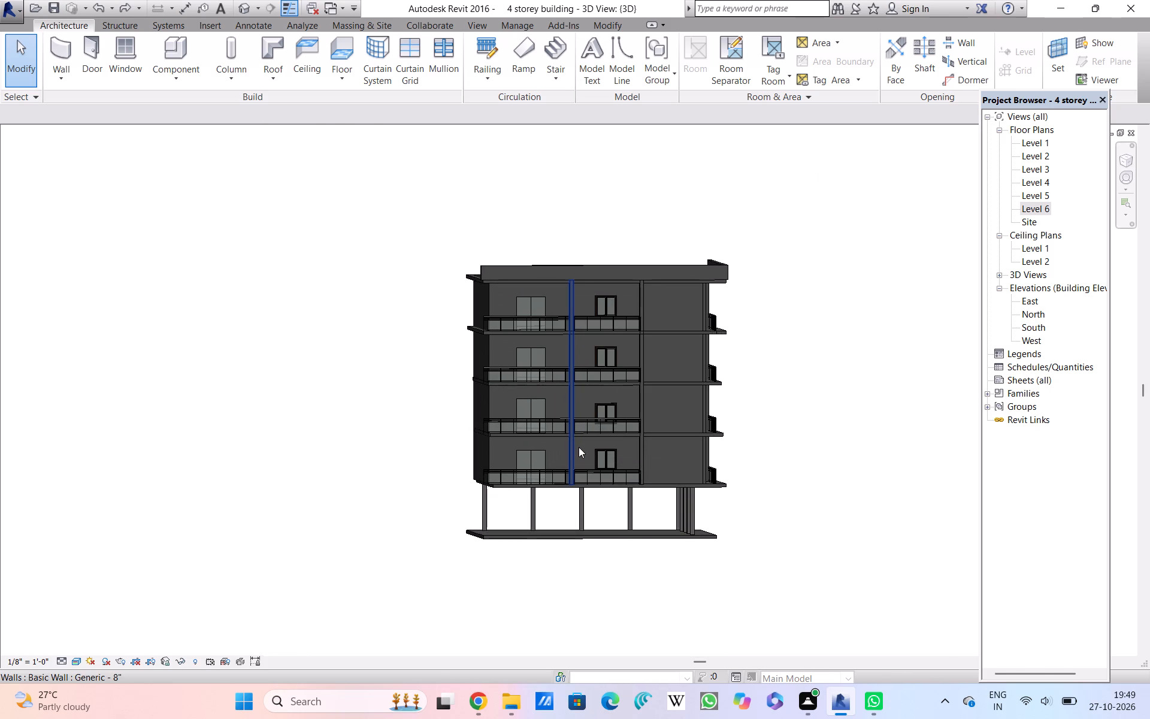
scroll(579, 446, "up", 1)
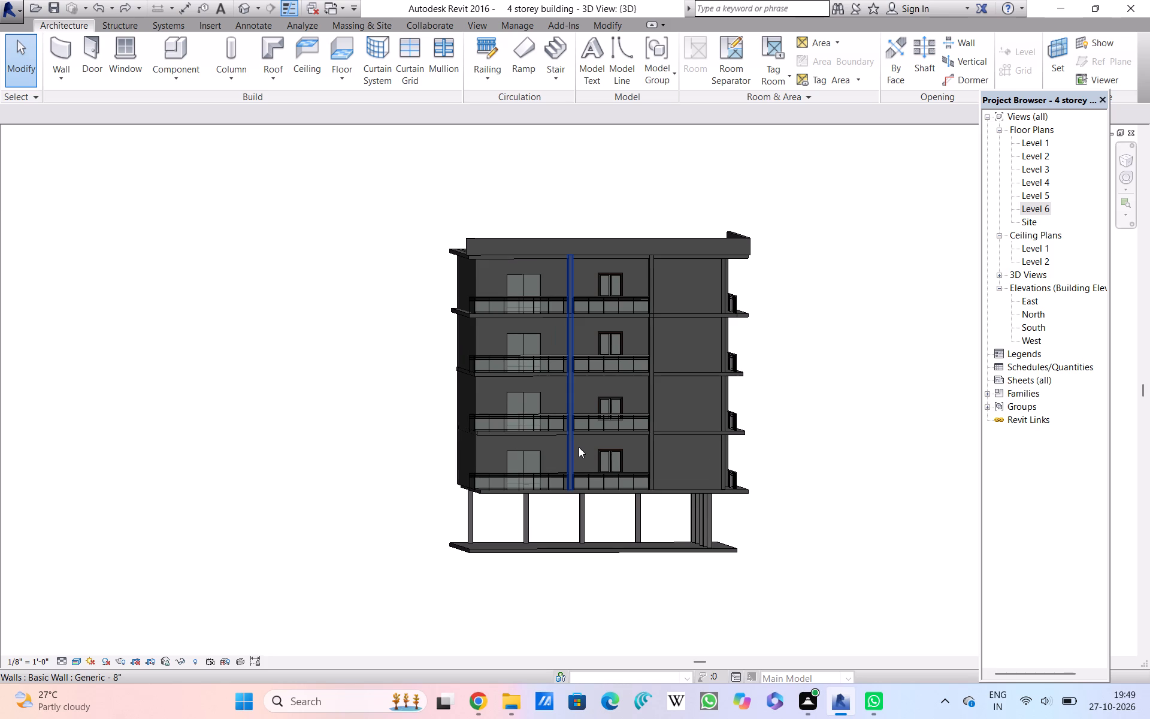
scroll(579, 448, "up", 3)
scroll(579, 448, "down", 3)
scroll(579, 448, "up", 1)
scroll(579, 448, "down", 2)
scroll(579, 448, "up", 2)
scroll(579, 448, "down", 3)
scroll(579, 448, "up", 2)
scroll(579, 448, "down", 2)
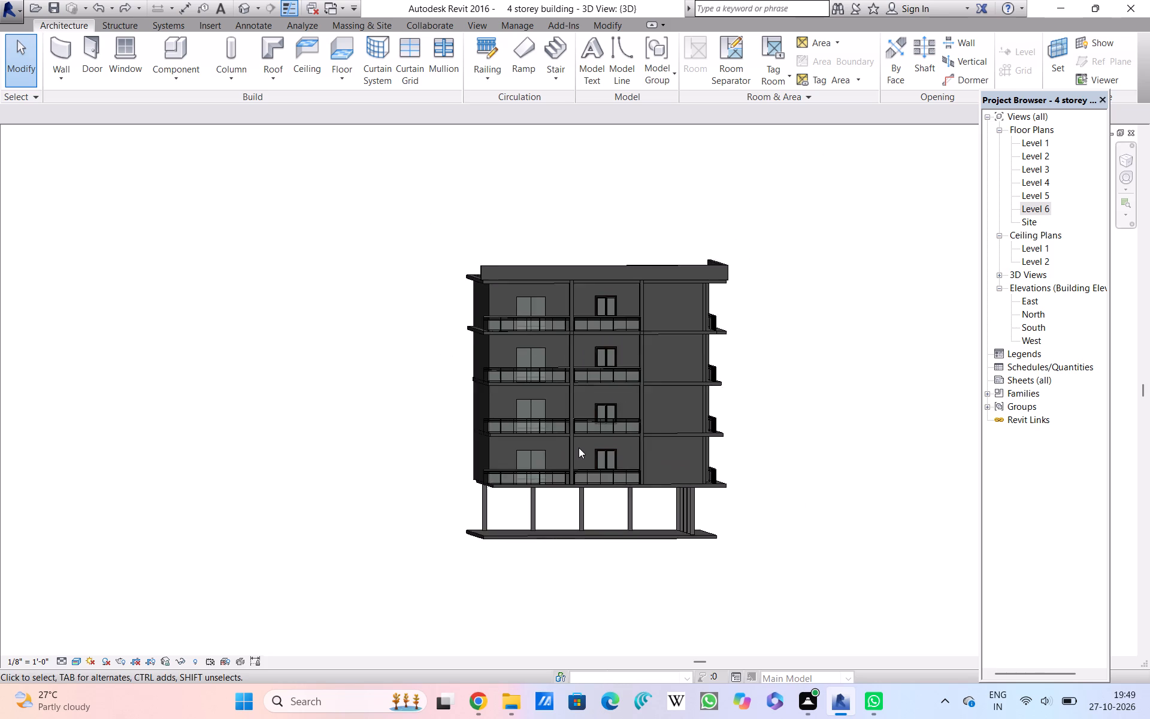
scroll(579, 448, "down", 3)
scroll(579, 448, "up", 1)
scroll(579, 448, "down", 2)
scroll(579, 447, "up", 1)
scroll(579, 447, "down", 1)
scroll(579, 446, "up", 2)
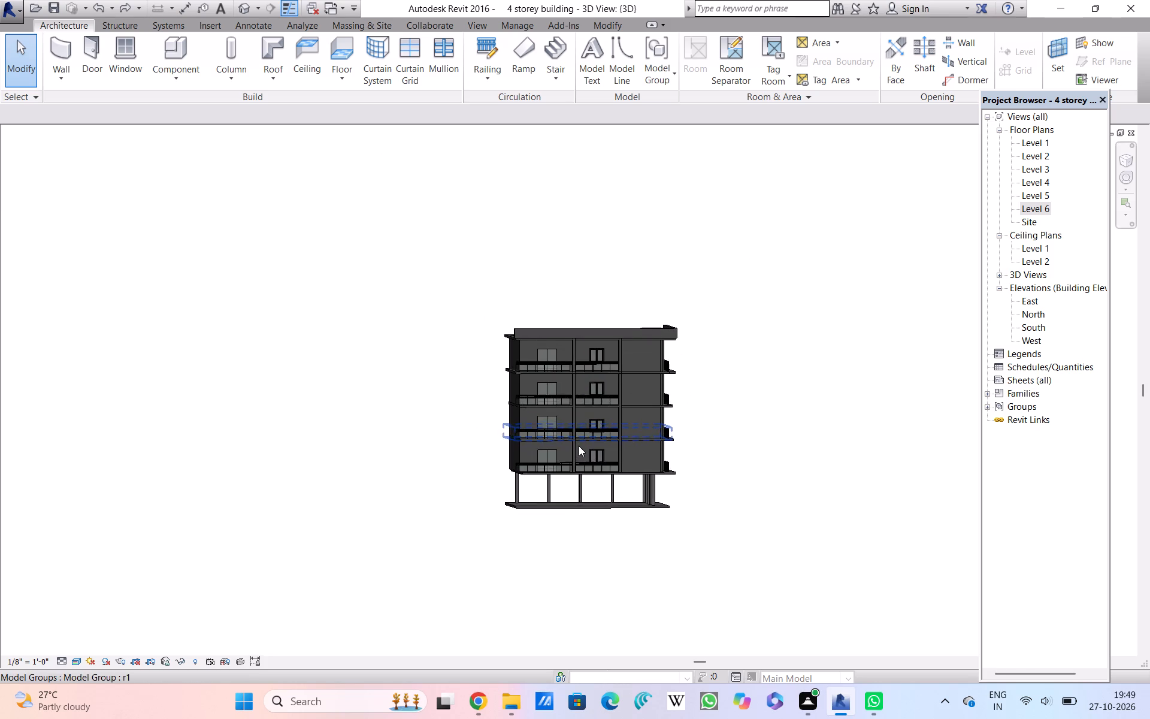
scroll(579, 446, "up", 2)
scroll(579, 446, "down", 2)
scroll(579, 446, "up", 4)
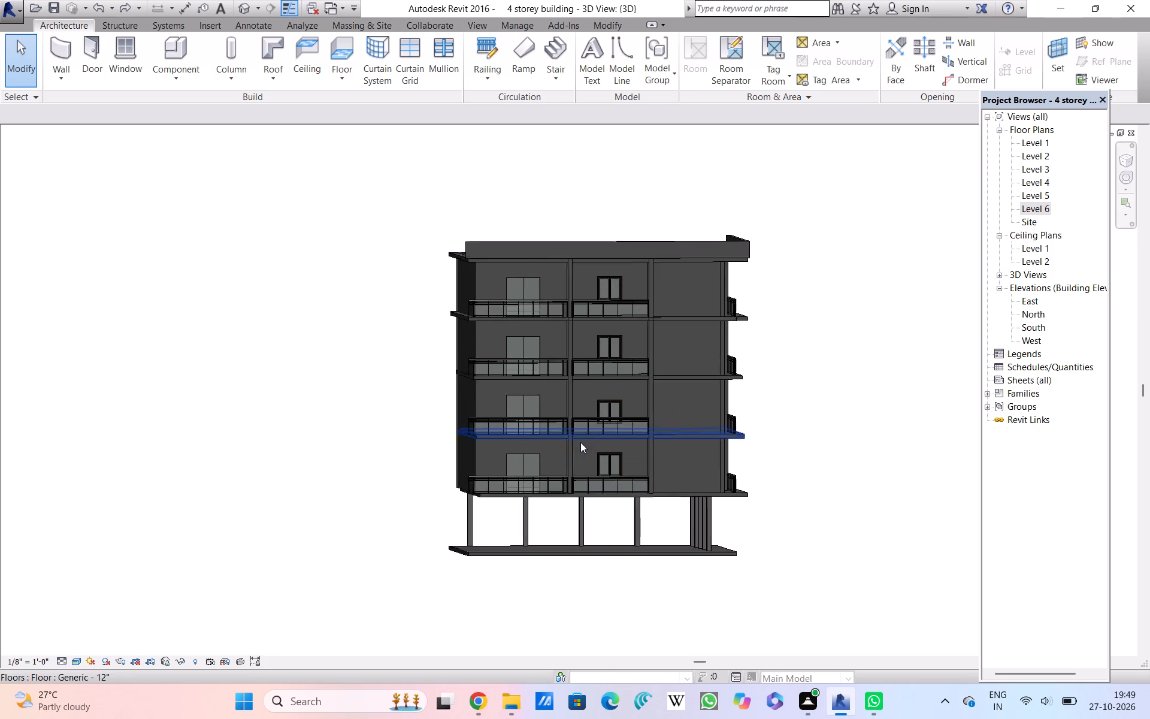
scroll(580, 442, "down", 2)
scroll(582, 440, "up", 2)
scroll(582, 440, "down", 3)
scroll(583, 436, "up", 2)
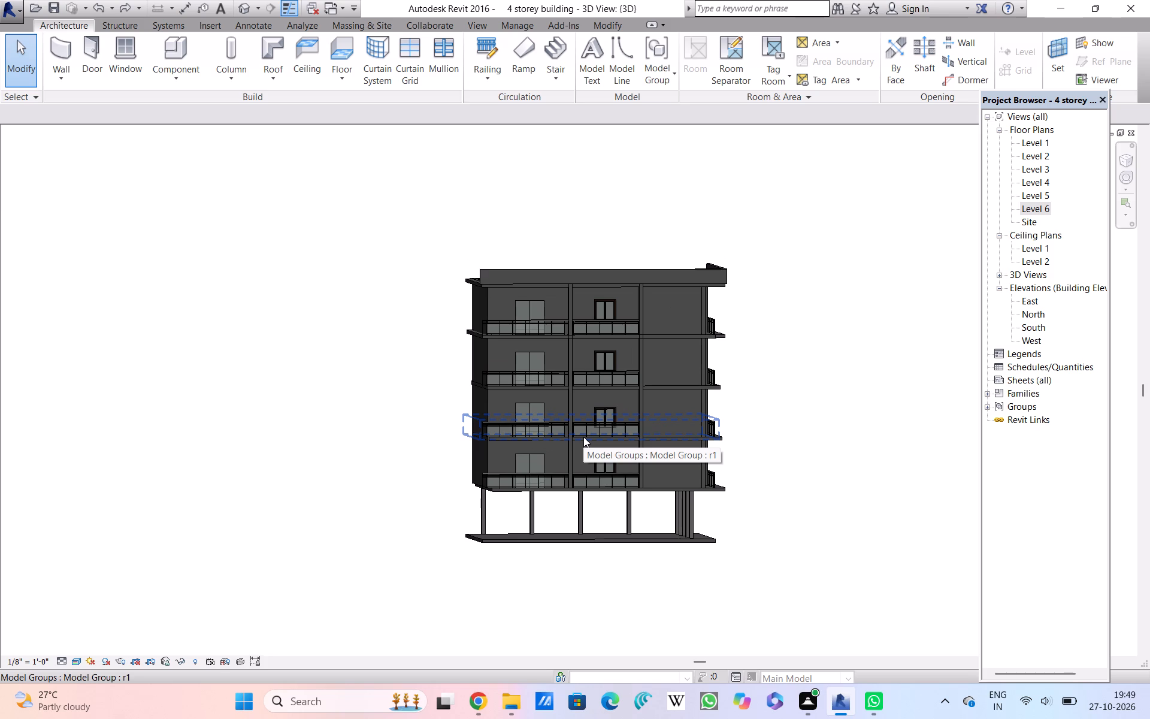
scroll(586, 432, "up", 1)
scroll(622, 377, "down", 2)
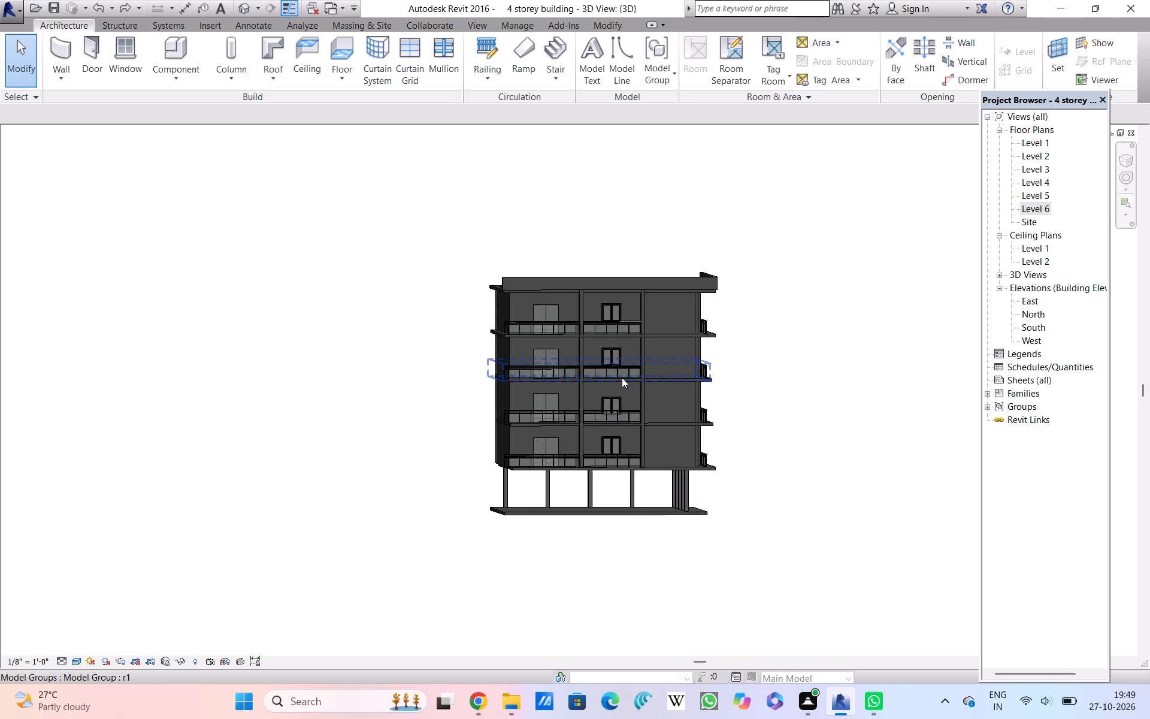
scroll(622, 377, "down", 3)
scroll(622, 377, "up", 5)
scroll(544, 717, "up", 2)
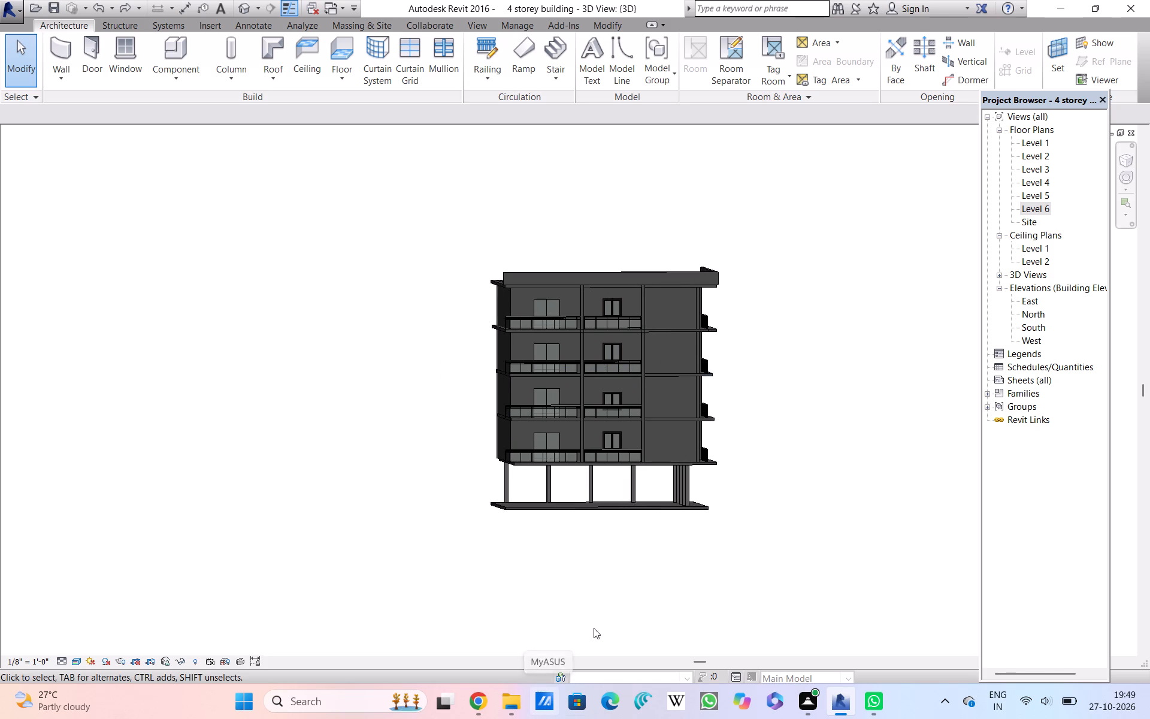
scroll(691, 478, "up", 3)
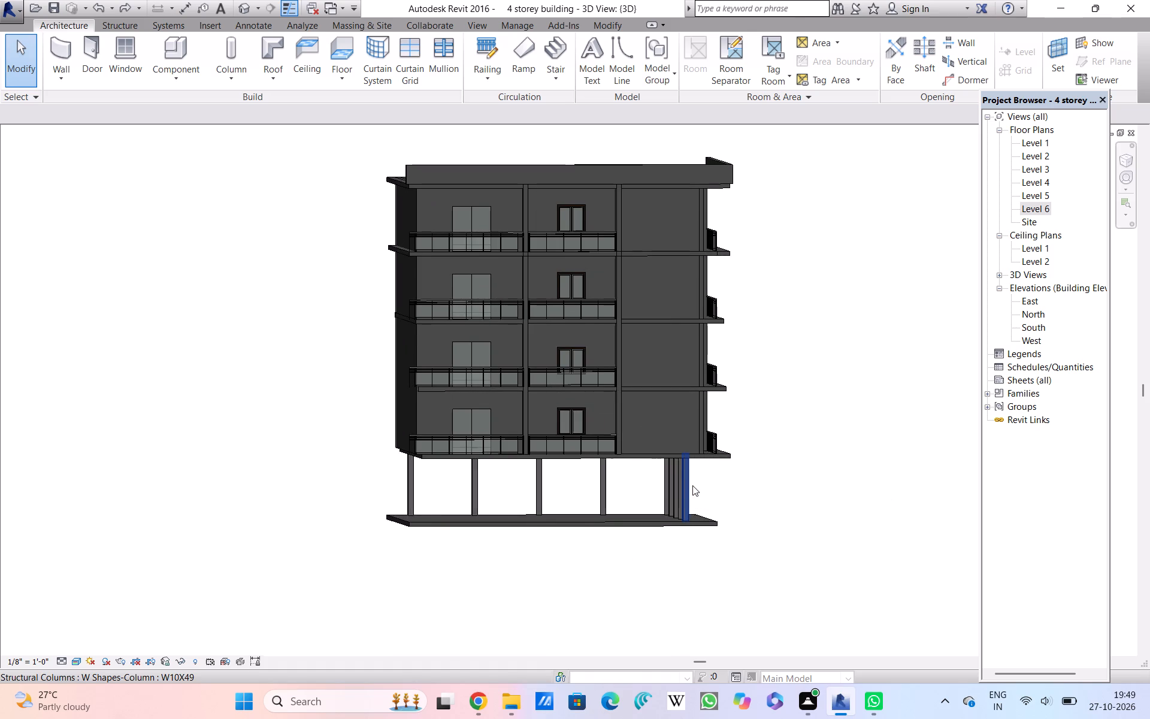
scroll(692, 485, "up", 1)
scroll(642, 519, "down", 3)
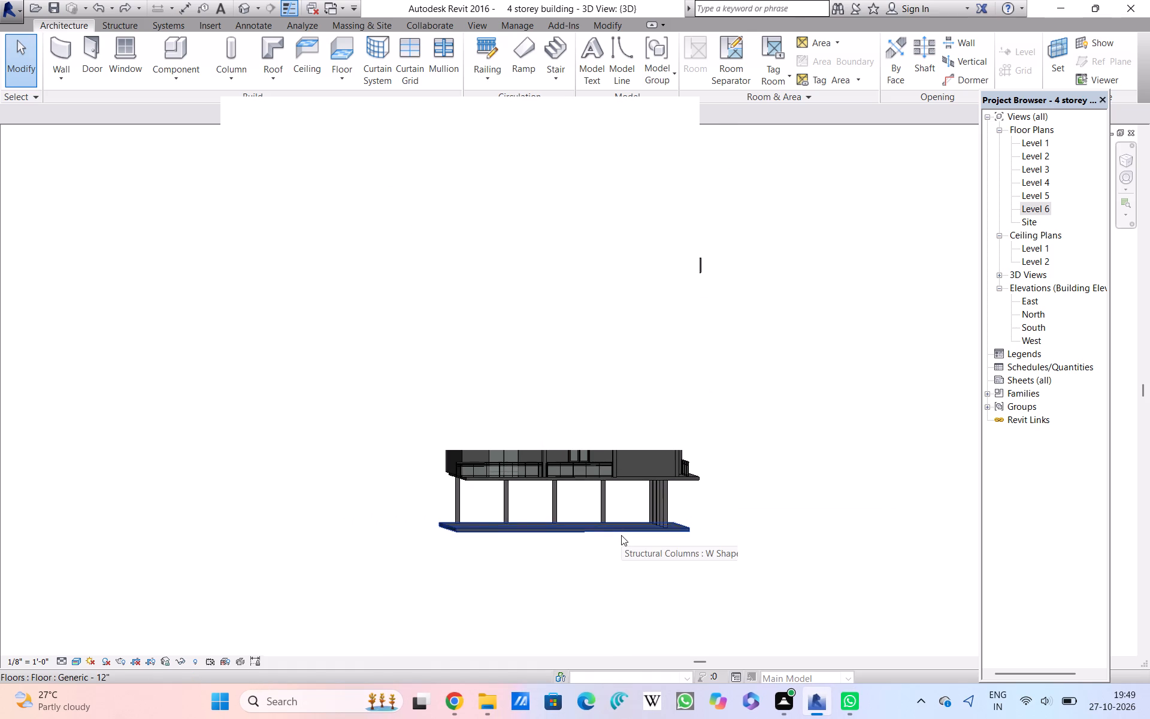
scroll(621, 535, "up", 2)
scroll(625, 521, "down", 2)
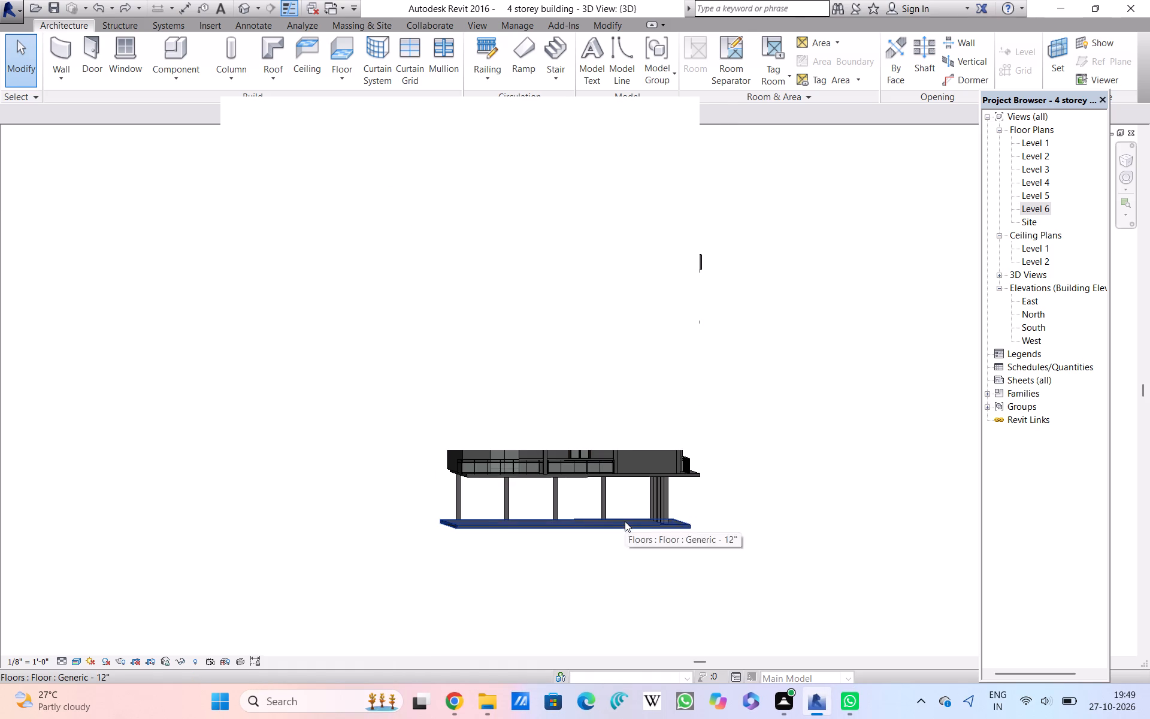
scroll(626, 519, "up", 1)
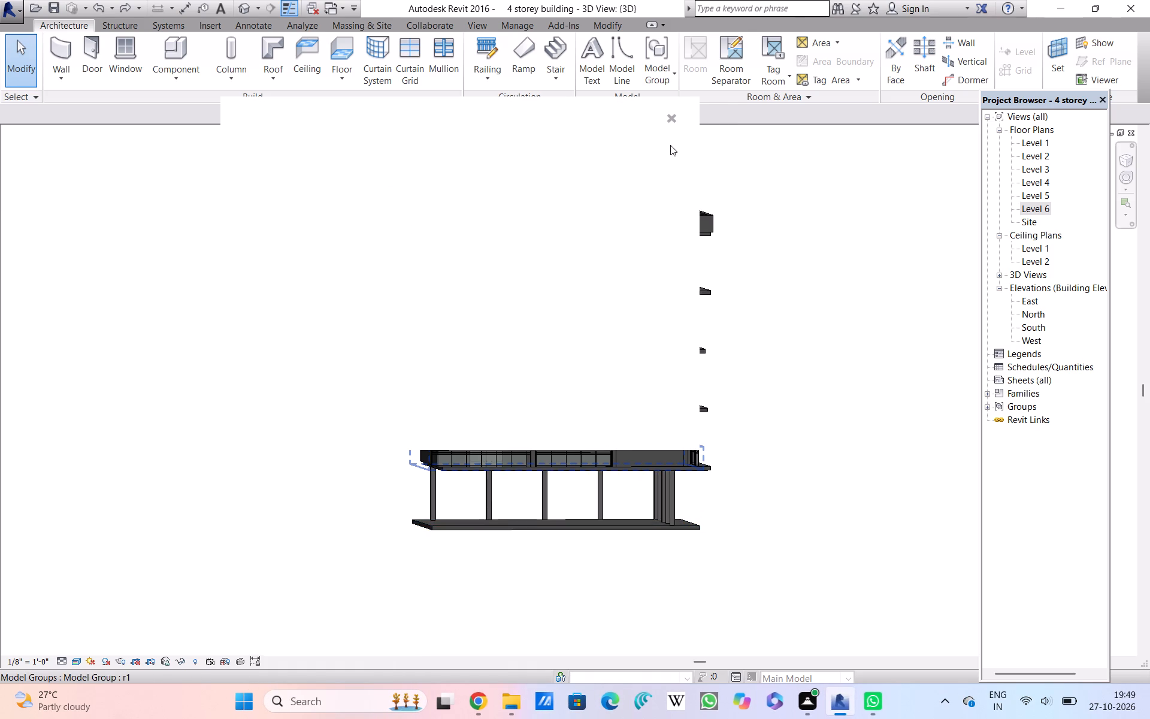
Close the blank notification window covering the 3D view.
double_click(666, 117)
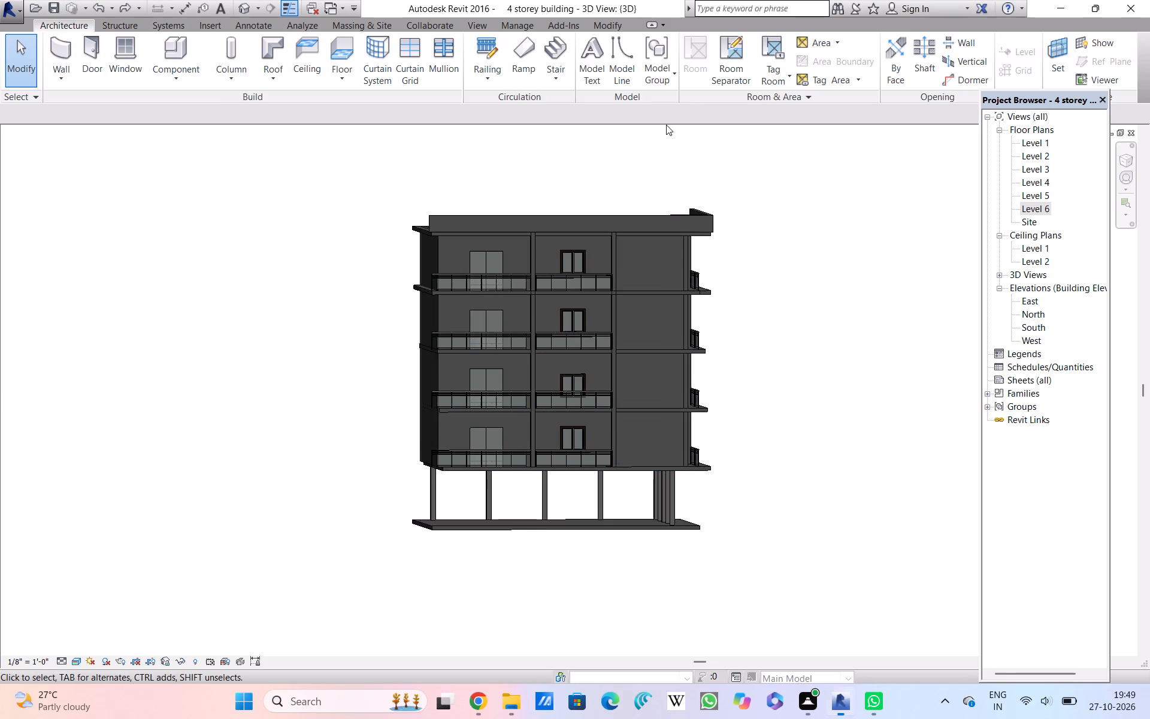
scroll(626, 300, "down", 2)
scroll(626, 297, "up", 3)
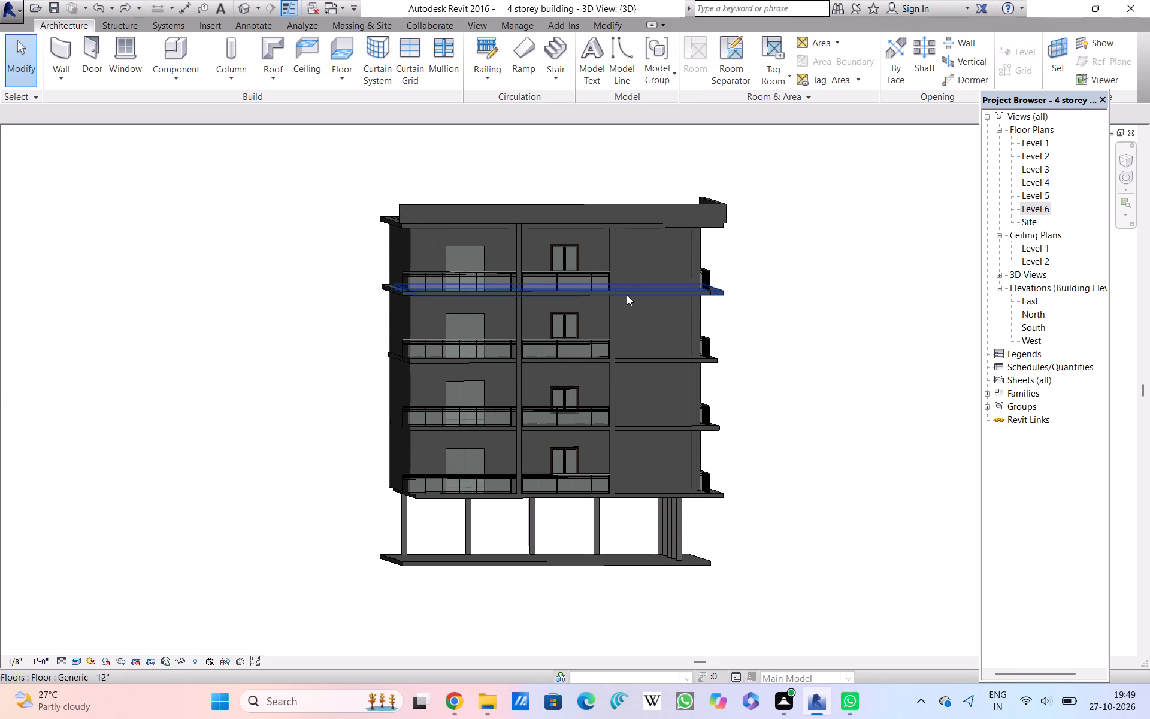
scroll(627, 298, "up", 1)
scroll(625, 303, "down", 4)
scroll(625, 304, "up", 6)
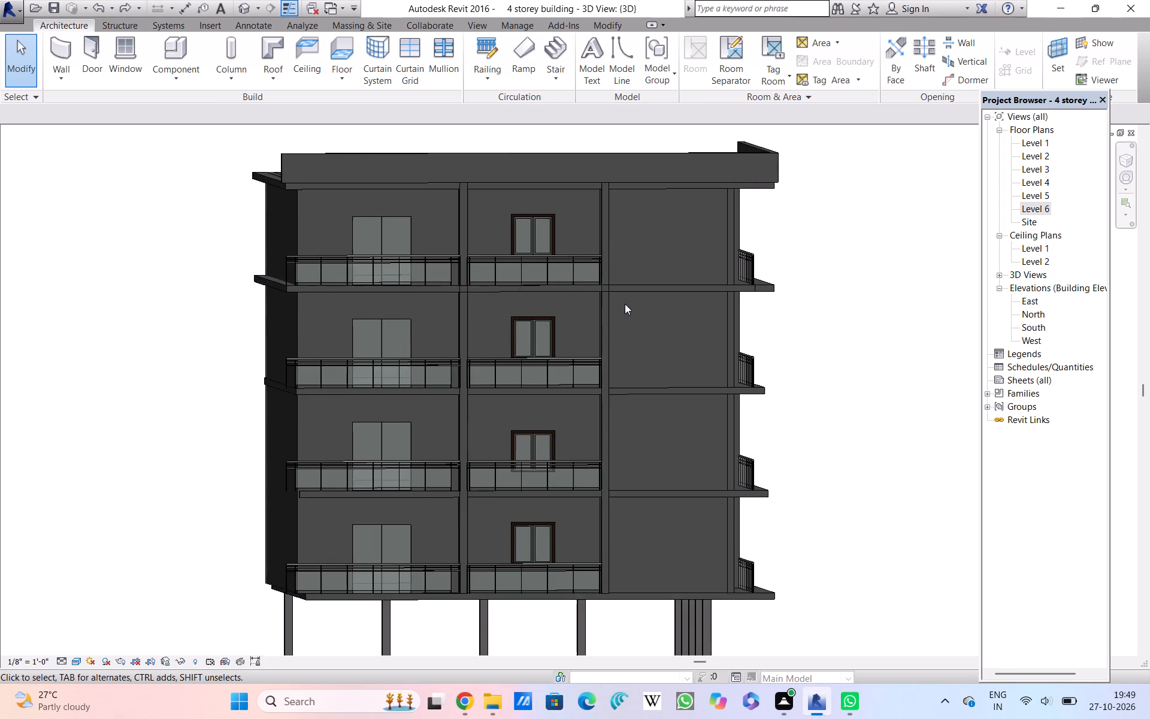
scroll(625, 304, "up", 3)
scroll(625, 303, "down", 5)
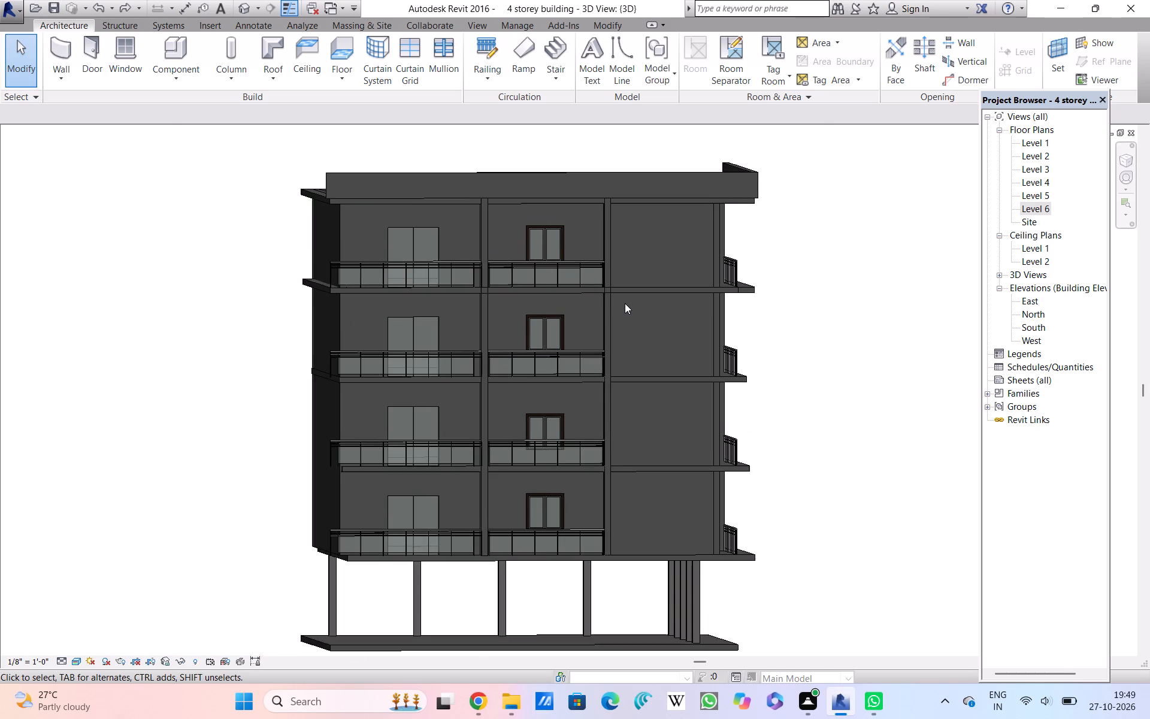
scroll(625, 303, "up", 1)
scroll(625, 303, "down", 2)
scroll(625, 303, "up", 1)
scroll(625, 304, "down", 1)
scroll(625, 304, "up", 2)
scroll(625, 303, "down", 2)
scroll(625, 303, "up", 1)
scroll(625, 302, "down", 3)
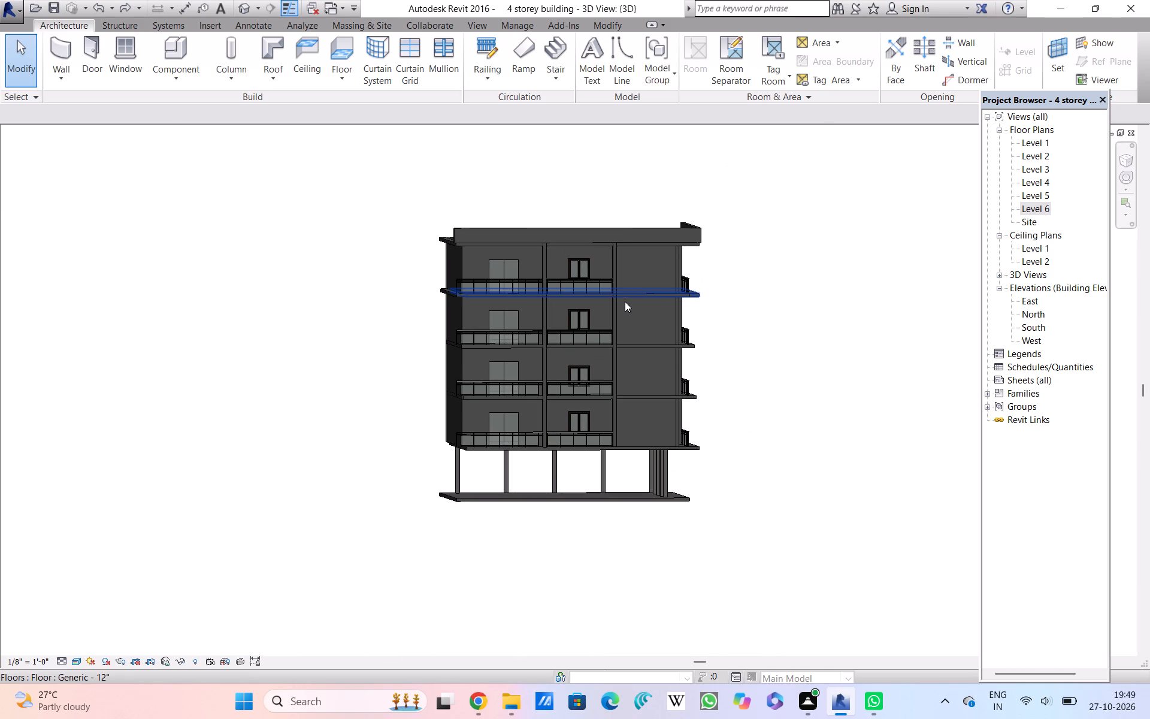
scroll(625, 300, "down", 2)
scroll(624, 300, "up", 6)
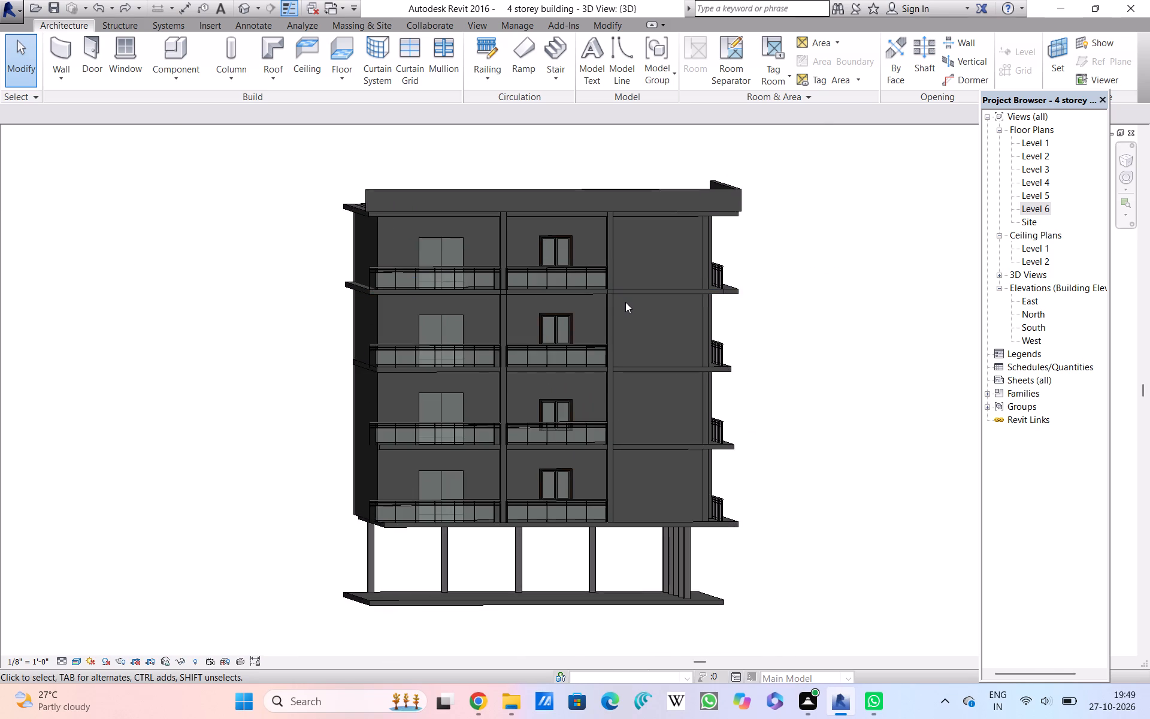
Examine the framed window, glass-panelled railing and adjoining plain wall bay one storey below the top, comparing them with the whole front facade.
scroll(625, 302, "up", 12)
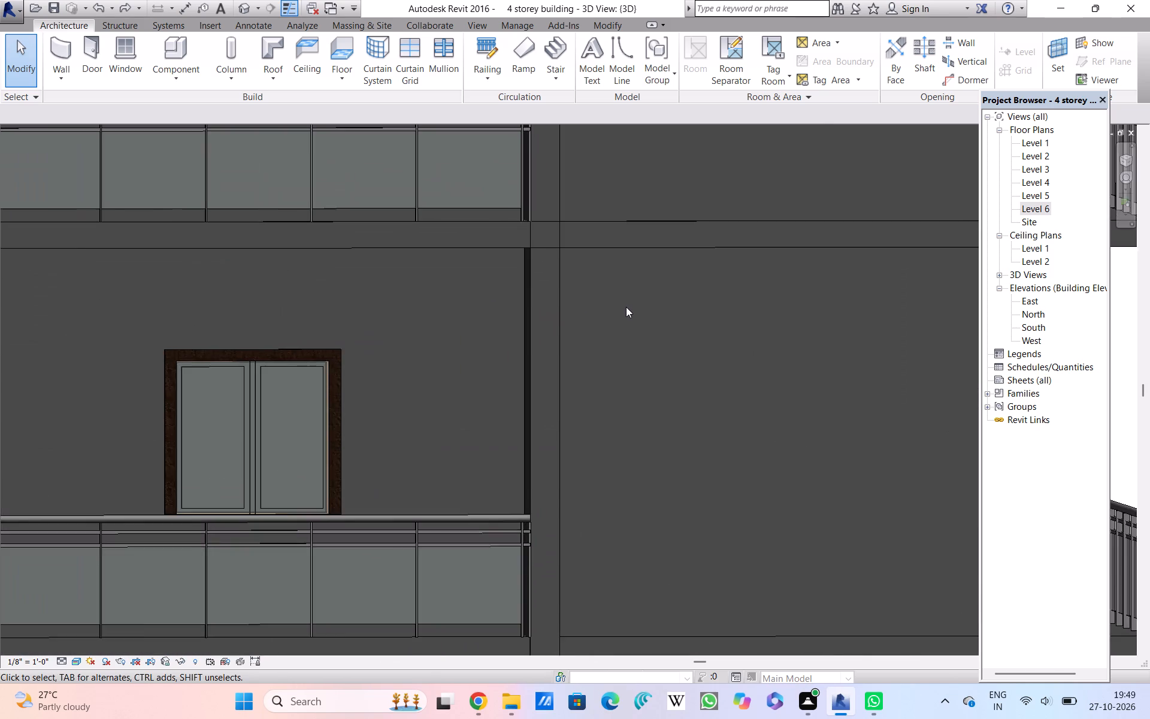
scroll(626, 307, "up", 4)
scroll(626, 305, "down", 16)
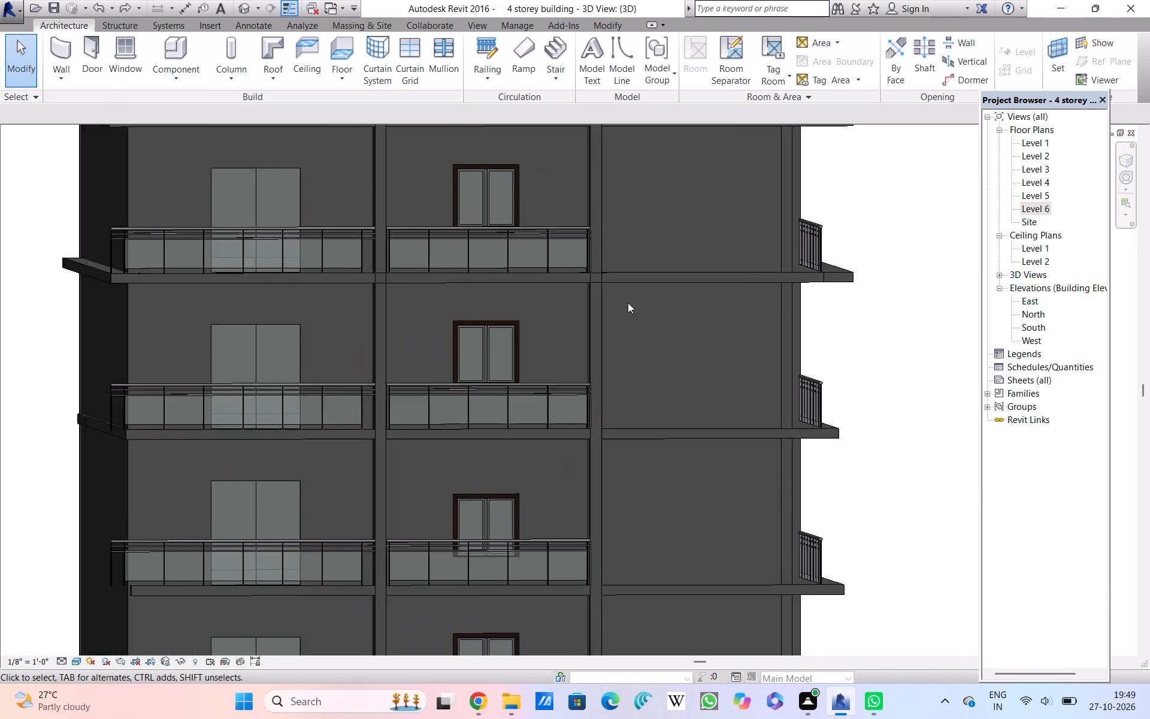
scroll(628, 303, "down", 4)
scroll(629, 304, "up", 4)
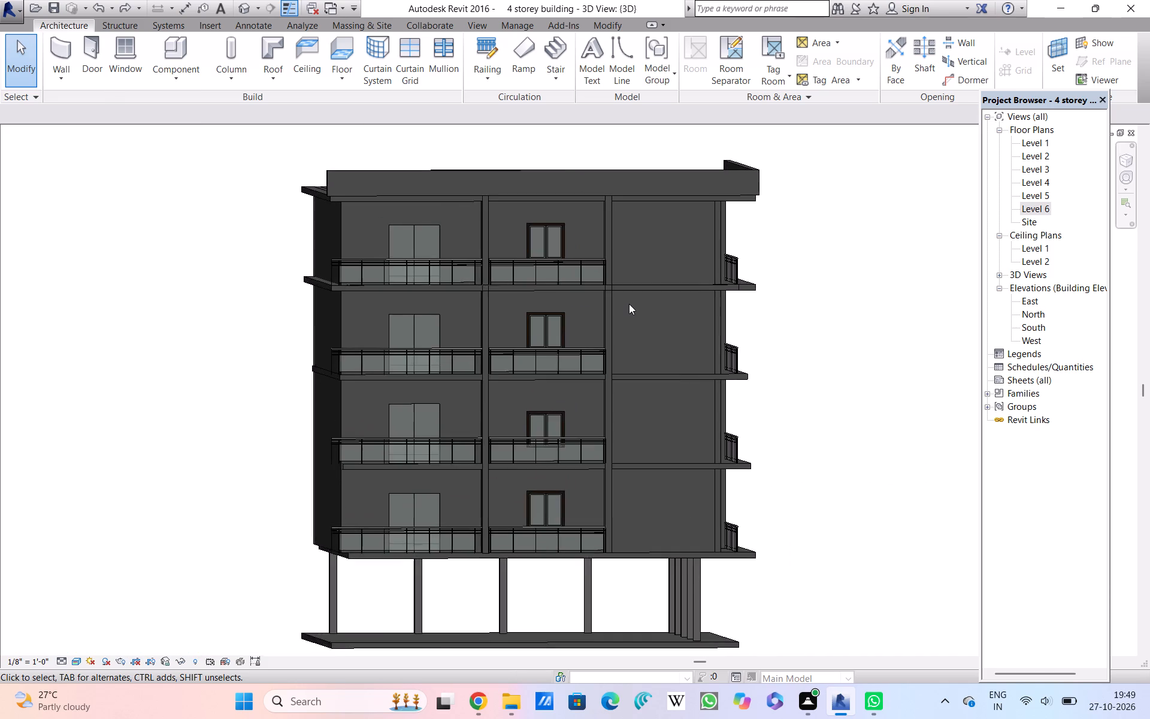
scroll(629, 304, "up", 6)
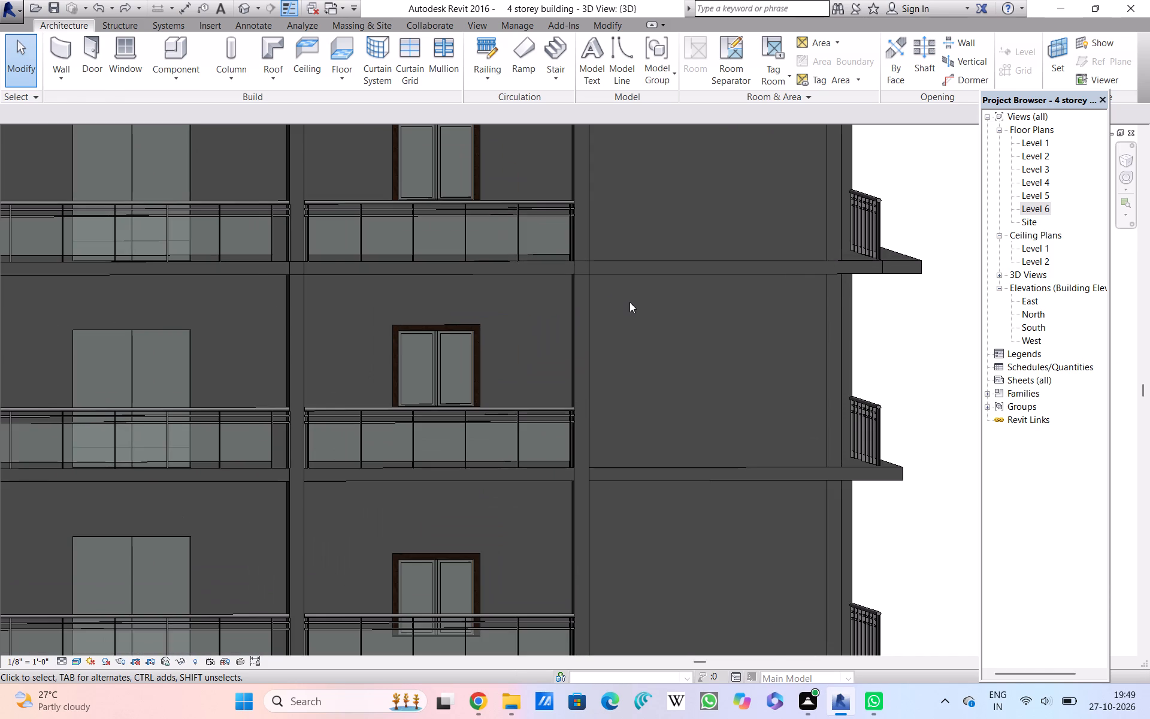
scroll(630, 302, "down", 9)
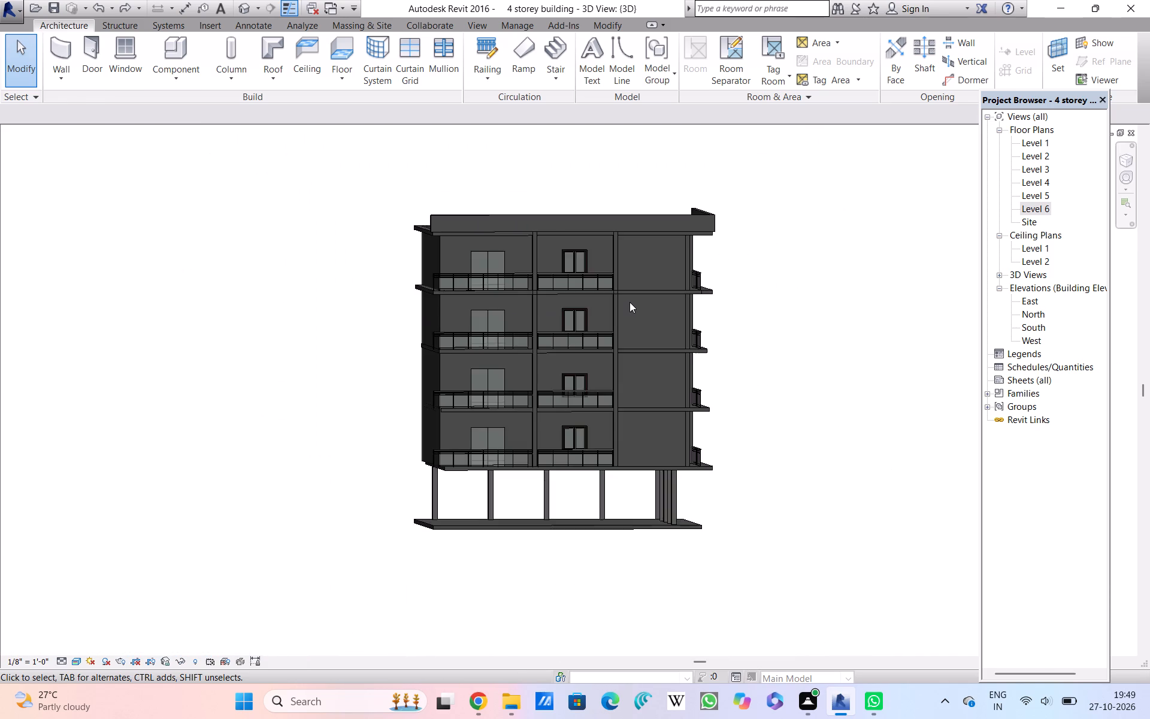
scroll(630, 302, "up", 18)
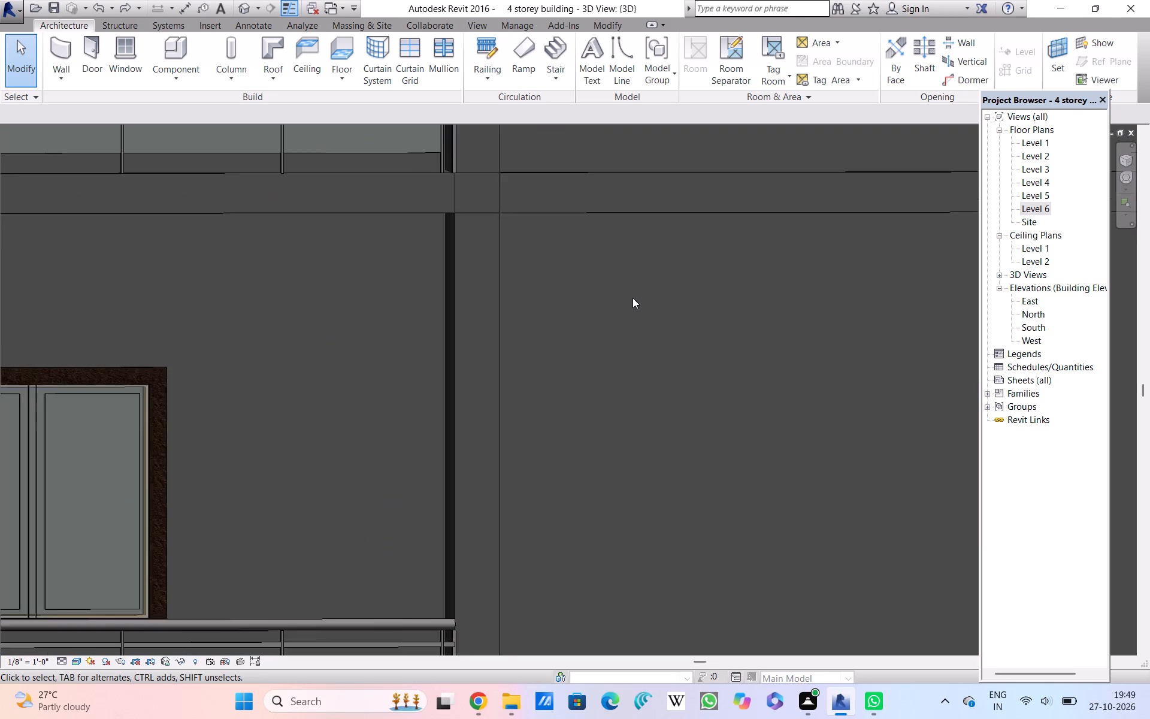
scroll(632, 298, "up", 4)
scroll(629, 285, "down", 20)
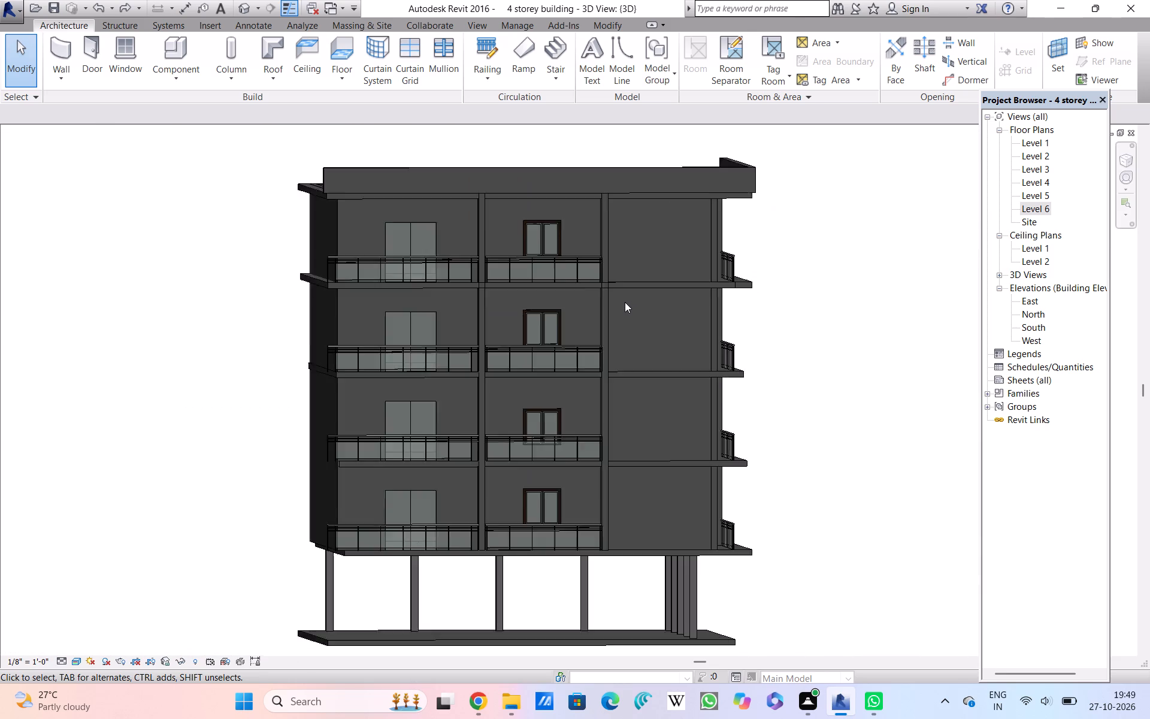
scroll(625, 302, "down", 2)
scroll(624, 302, "up", 10)
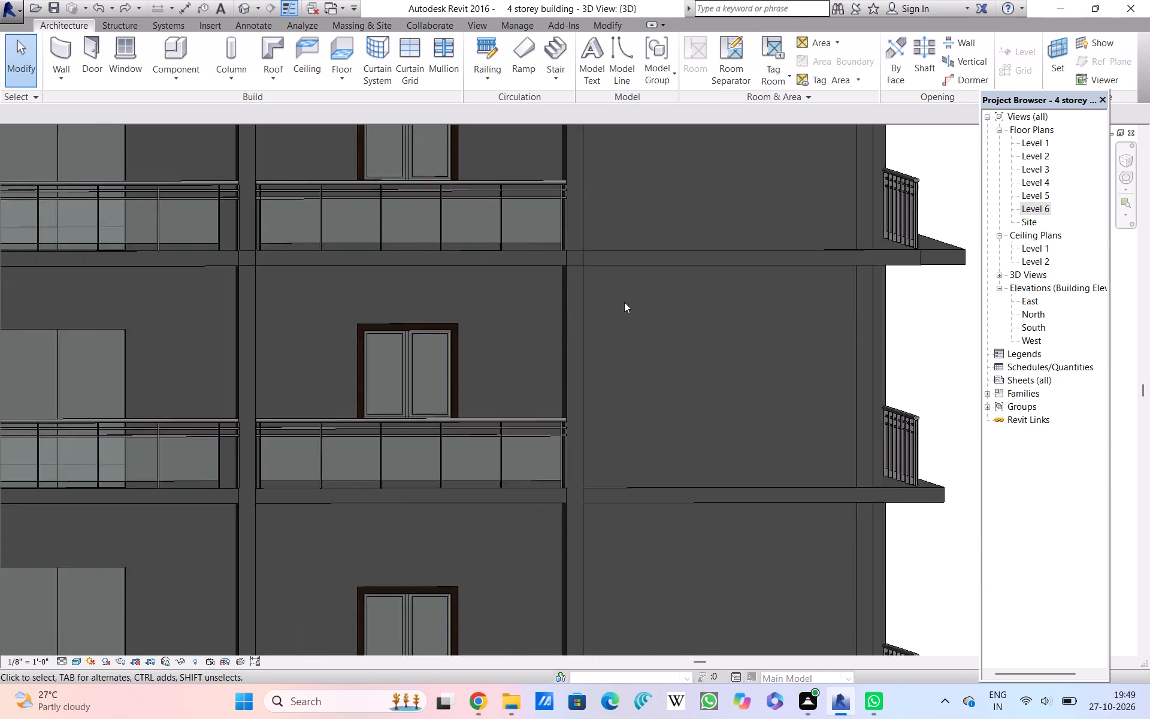
scroll(624, 302, "up", 6)
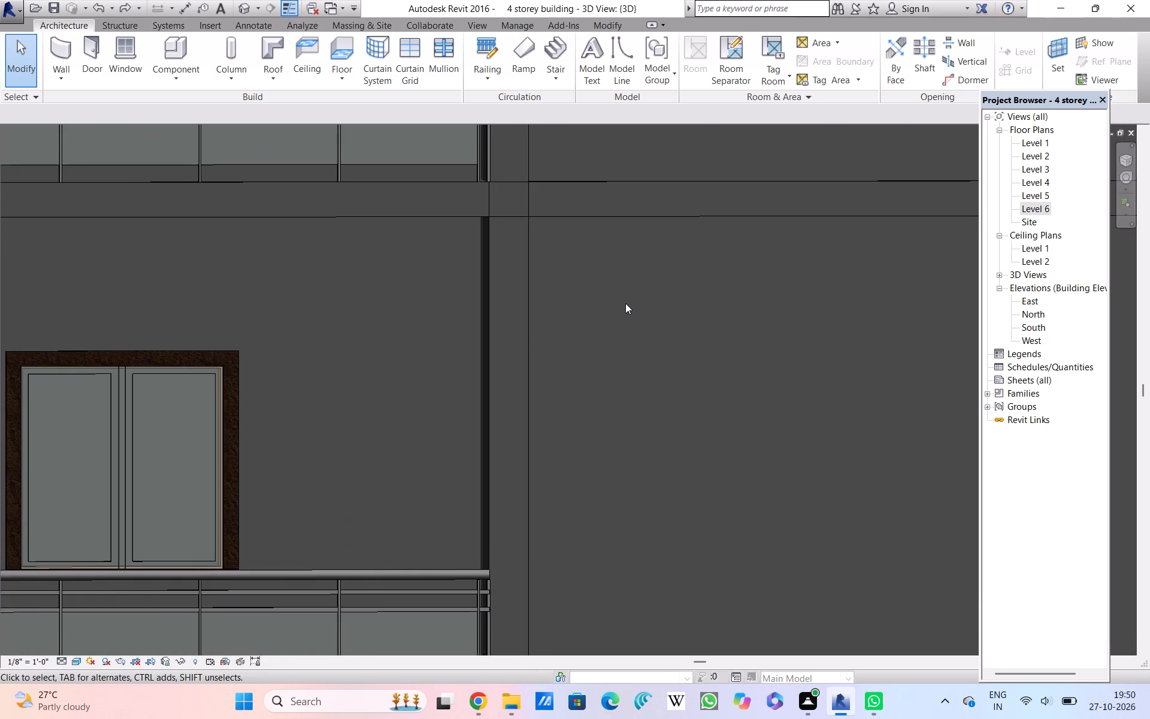
scroll(625, 303, "down", 11)
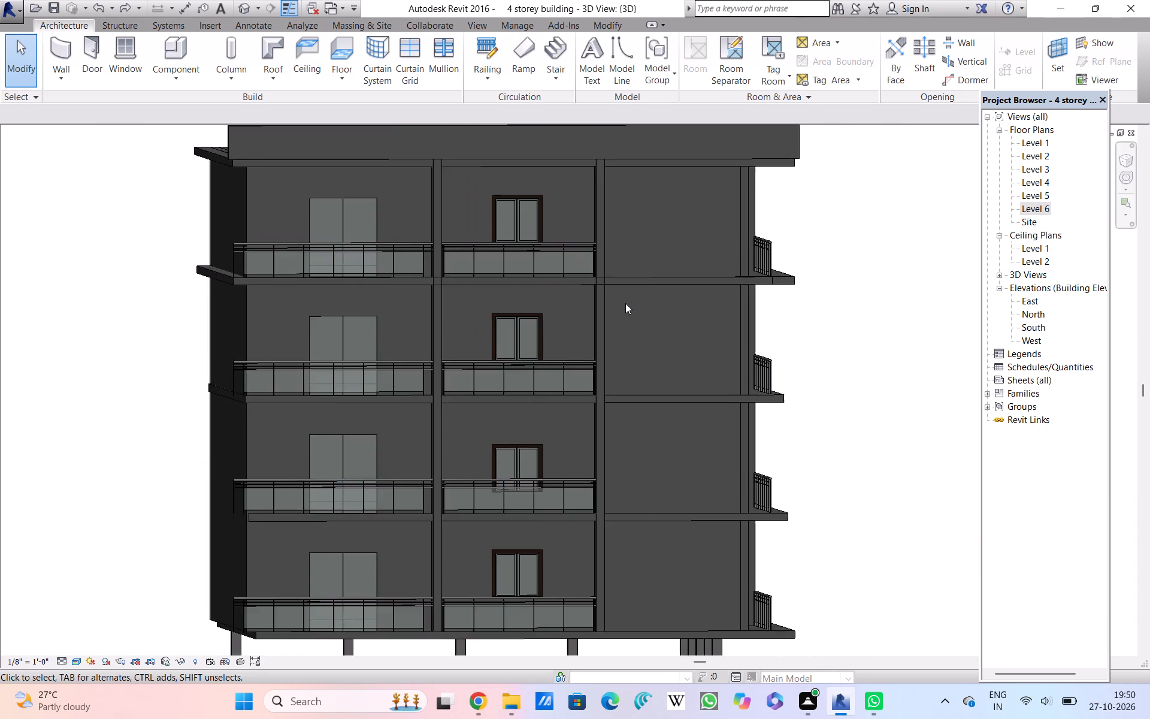
scroll(625, 303, "down", 2)
scroll(625, 303, "up", 15)
scroll(625, 304, "down", 8)
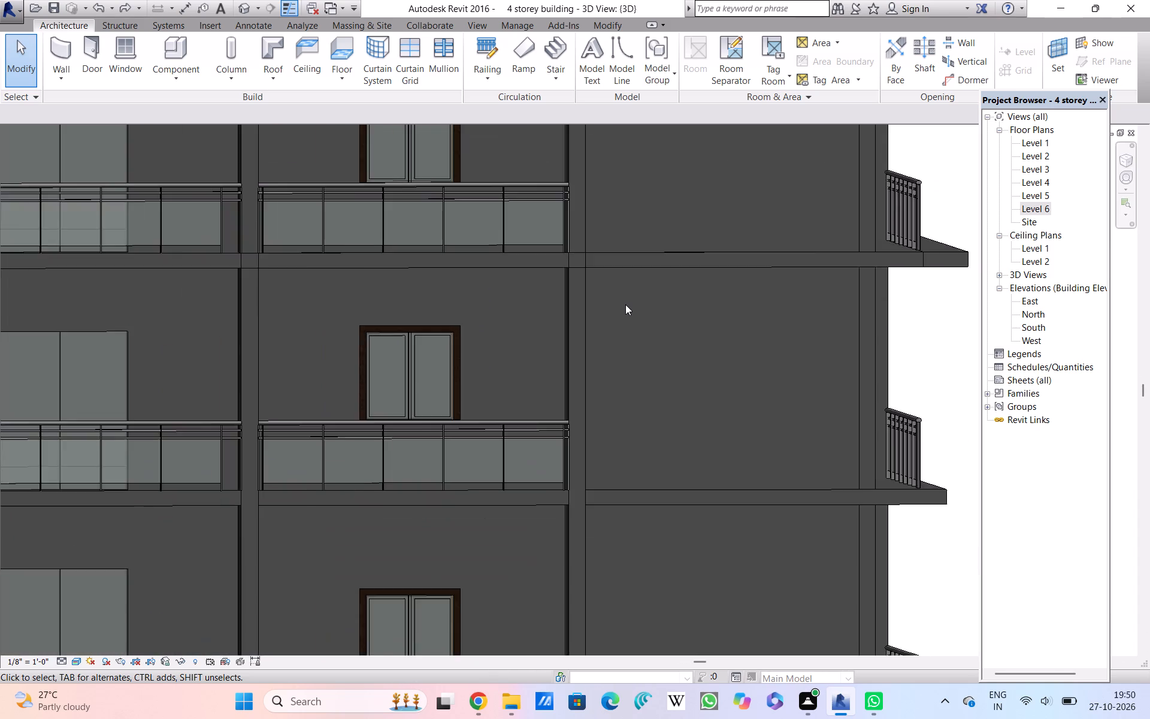
scroll(625, 304, "down", 6)
scroll(625, 304, "up", 10)
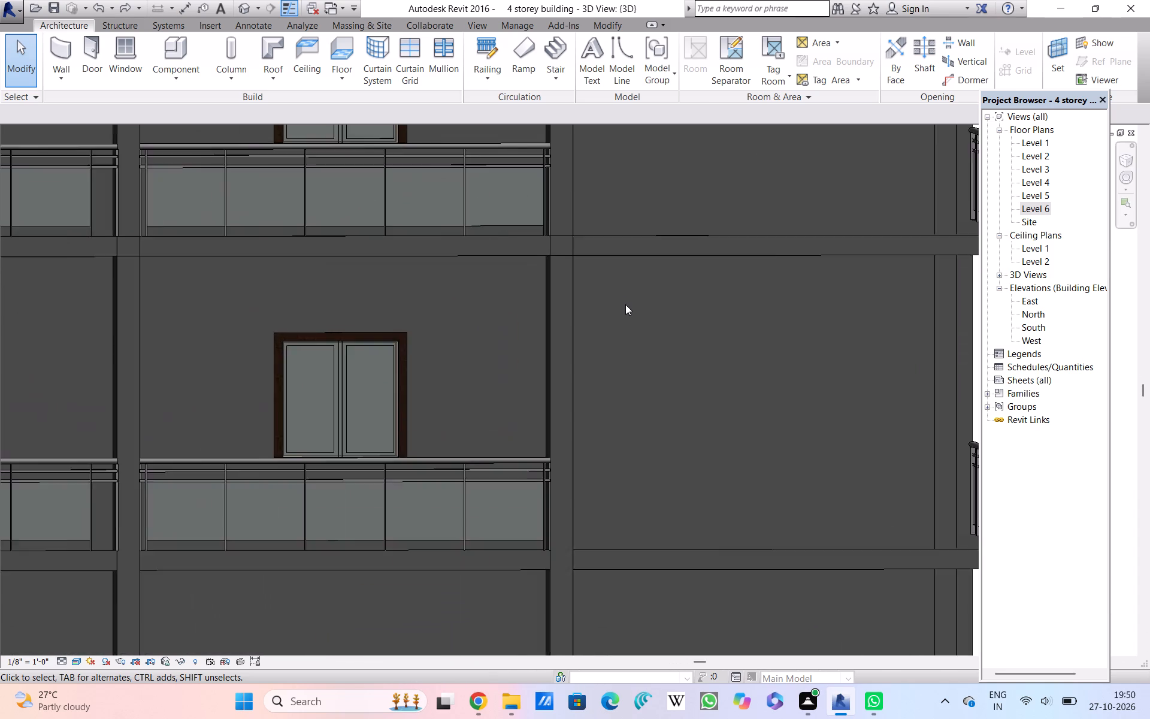
scroll(625, 304, "up", 2)
scroll(625, 304, "down", 15)
scroll(625, 304, "up", 4)
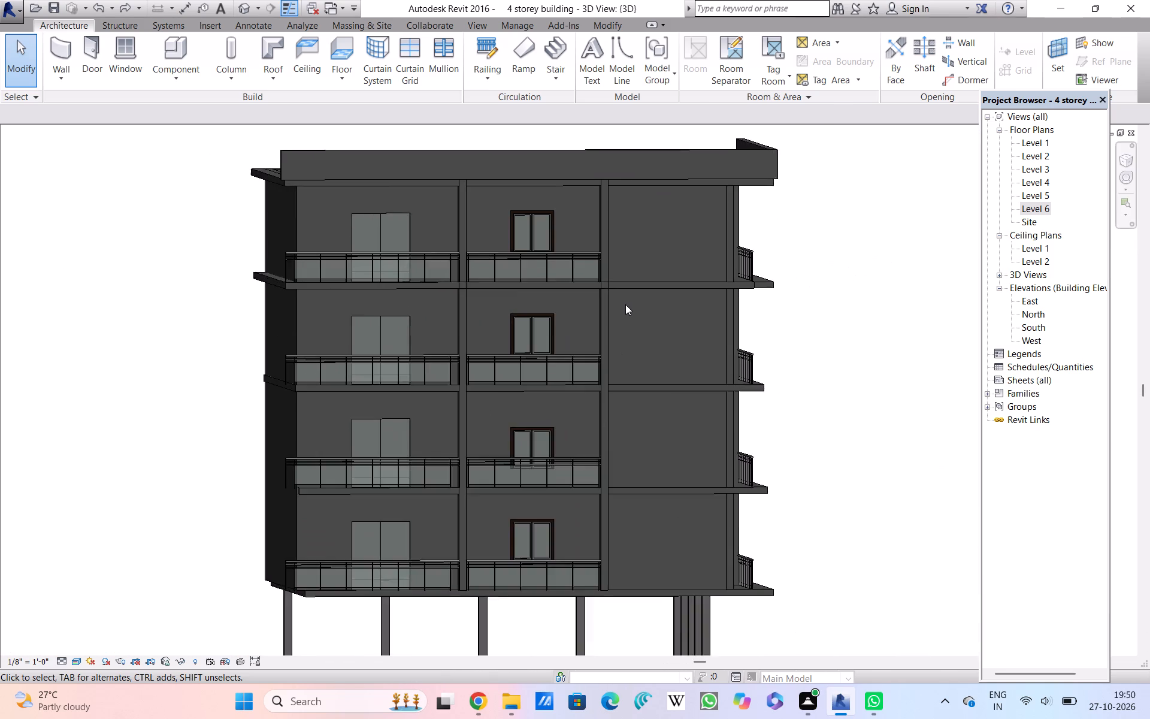
scroll(625, 304, "up", 10)
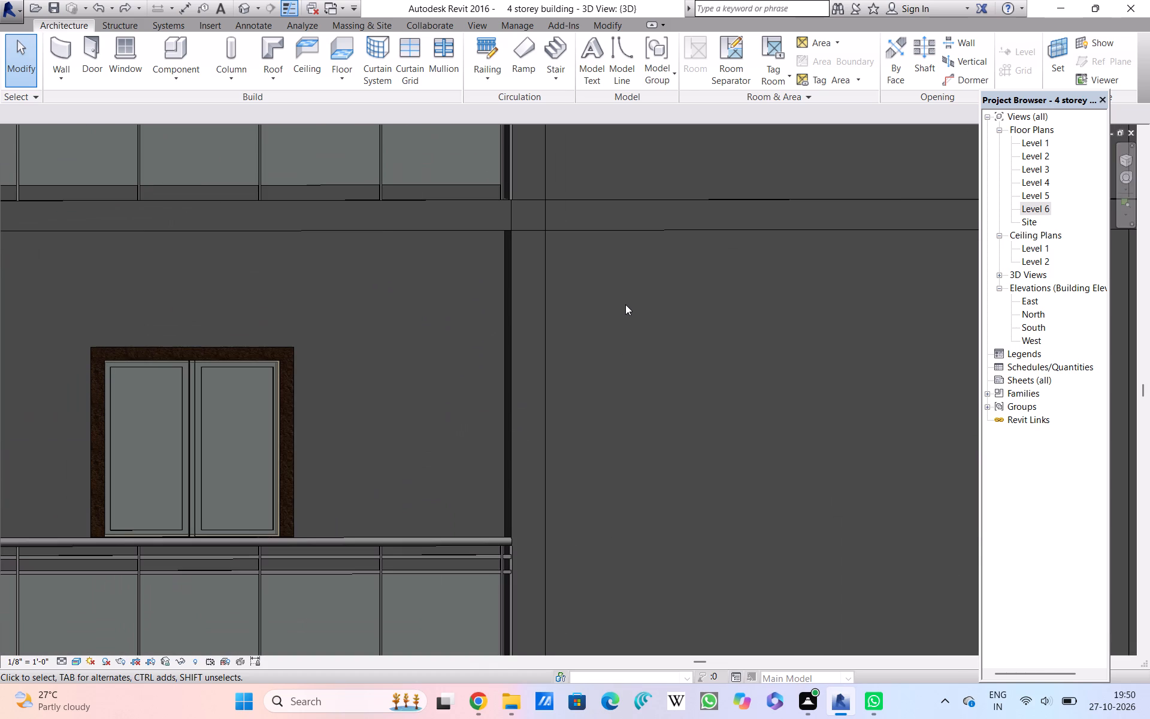
scroll(625, 306, "down", 2)
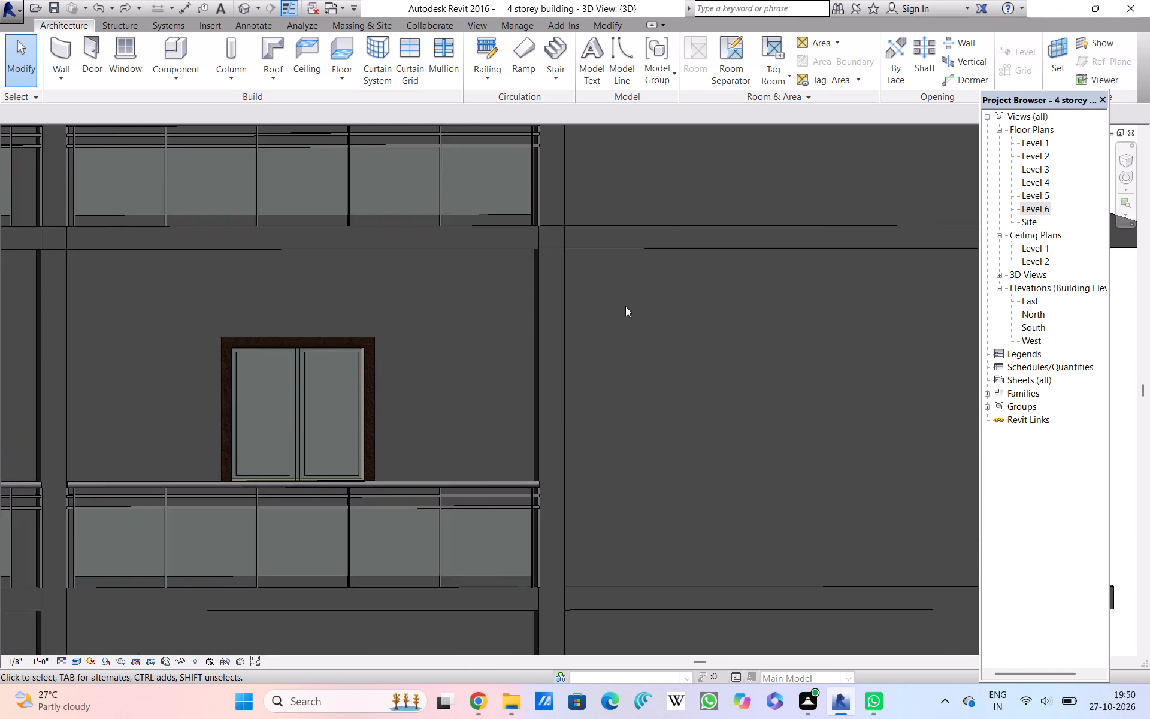
scroll(625, 306, "down", 12)
scroll(625, 313, "up", 4)
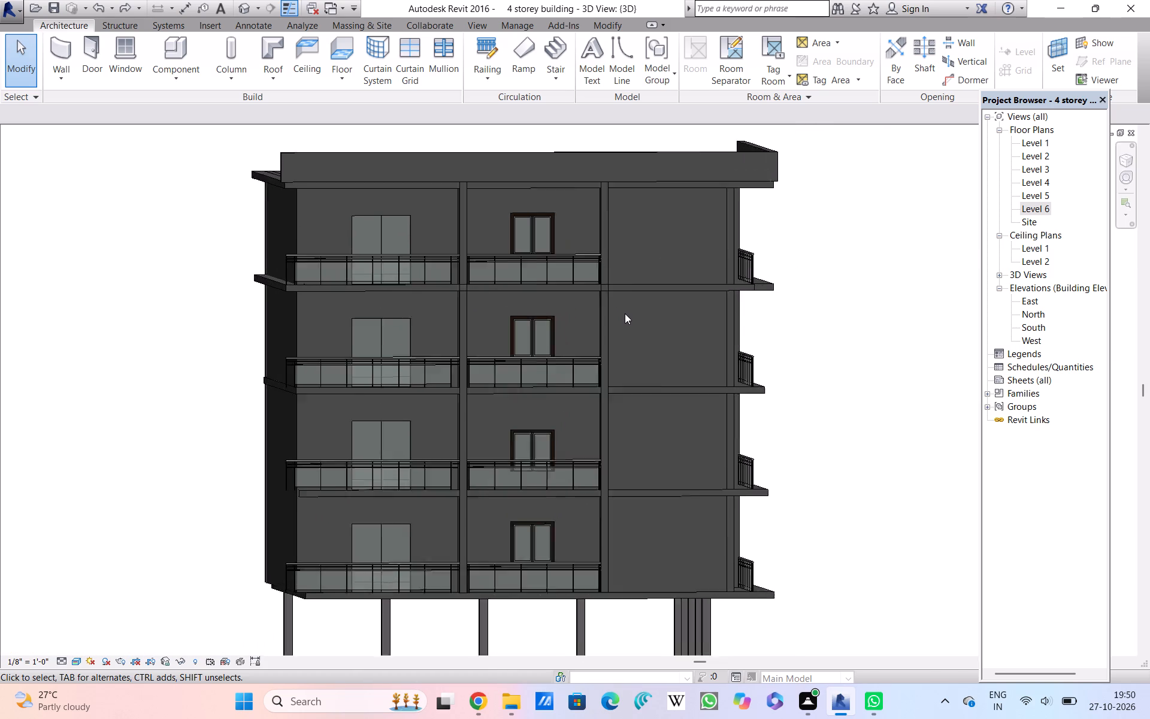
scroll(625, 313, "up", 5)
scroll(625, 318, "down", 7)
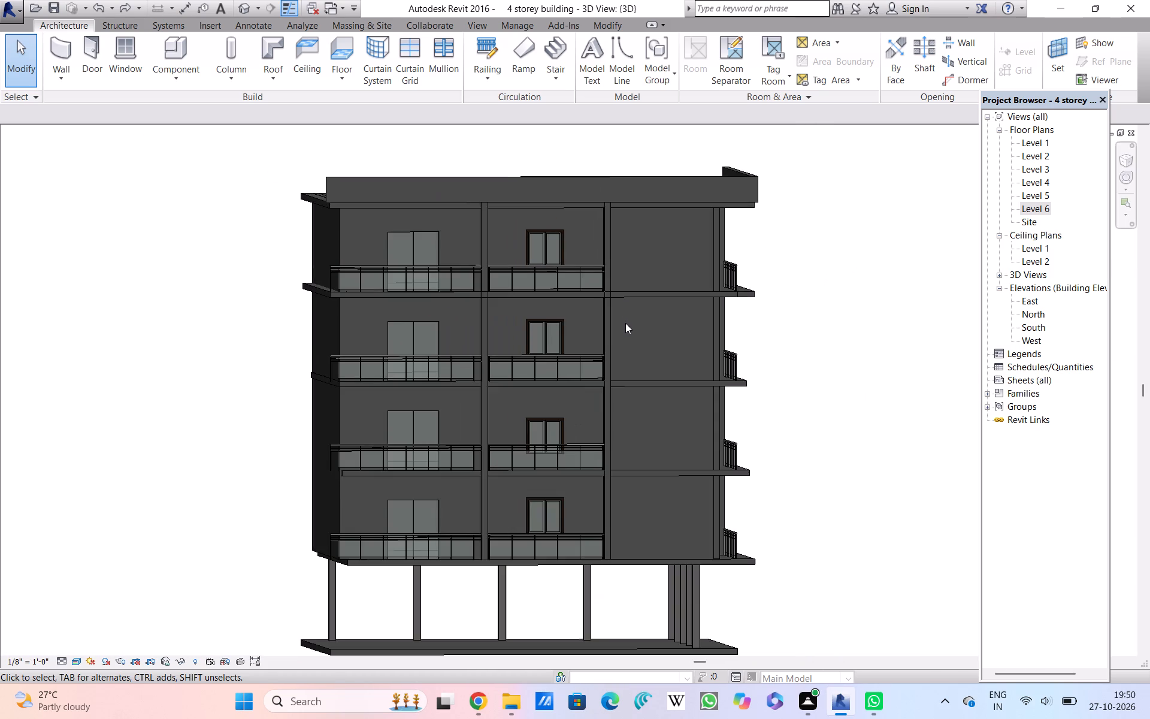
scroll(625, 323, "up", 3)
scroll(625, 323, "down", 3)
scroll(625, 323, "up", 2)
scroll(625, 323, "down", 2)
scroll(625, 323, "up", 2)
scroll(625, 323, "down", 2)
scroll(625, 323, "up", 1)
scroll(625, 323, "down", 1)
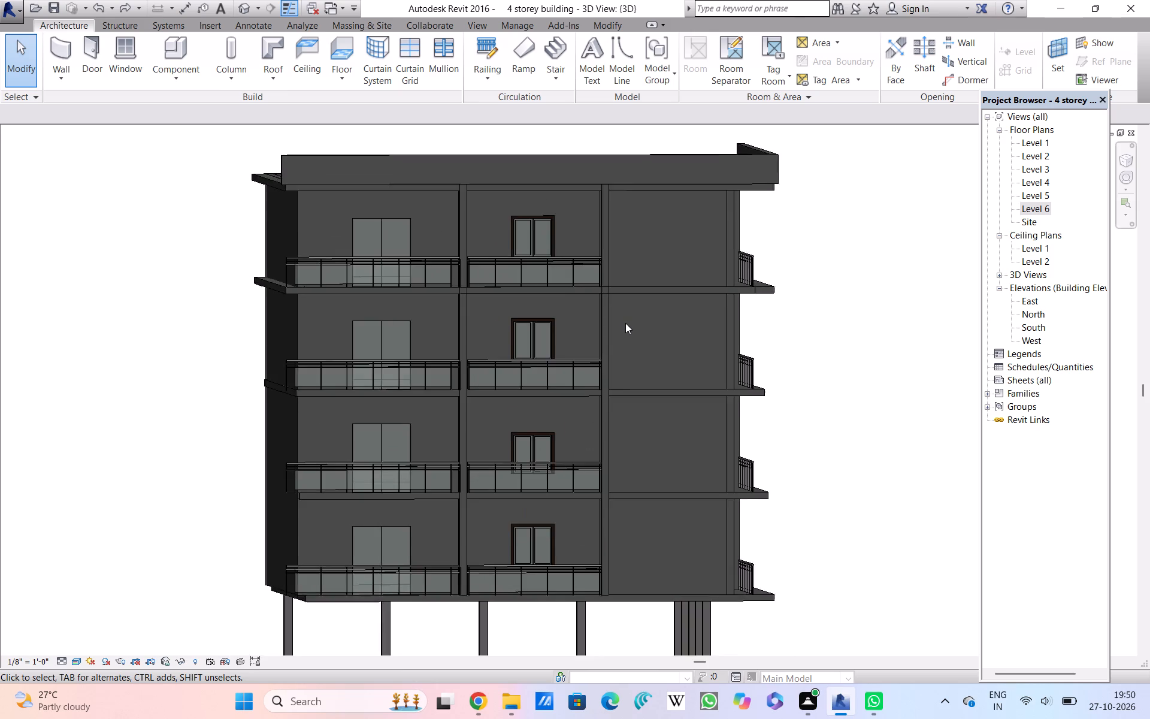
Examine the floor slab edge below the top storey, with the framed window, glass-panelled railing and plain wall bay beneath it.
scroll(625, 323, "up", 8)
scroll(624, 318, "down", 3)
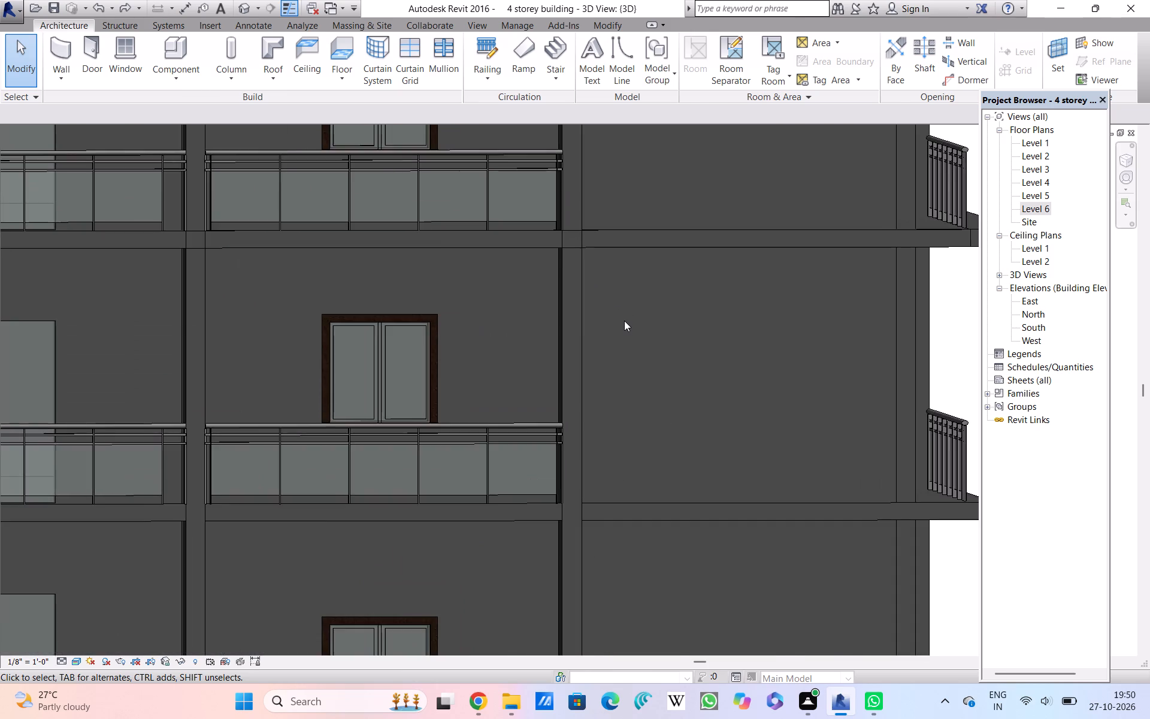
scroll(624, 321, "down", 3)
scroll(620, 321, "up", 5)
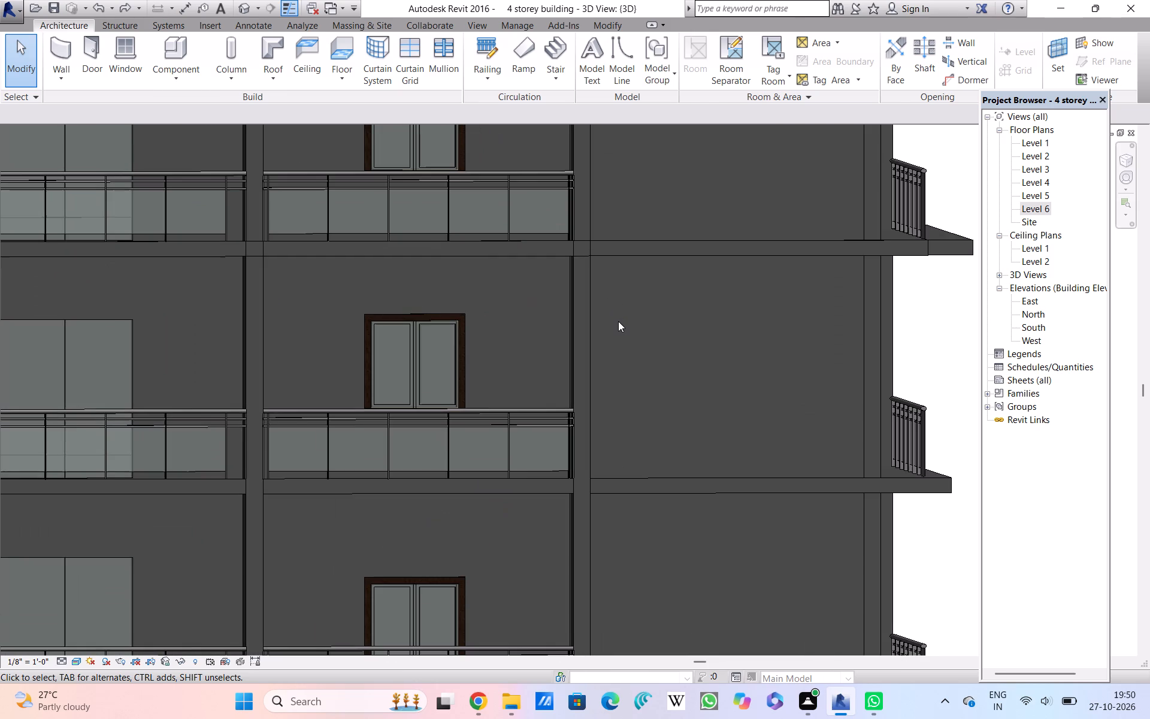
scroll(616, 306, "up", 2)
scroll(616, 304, "down", 4)
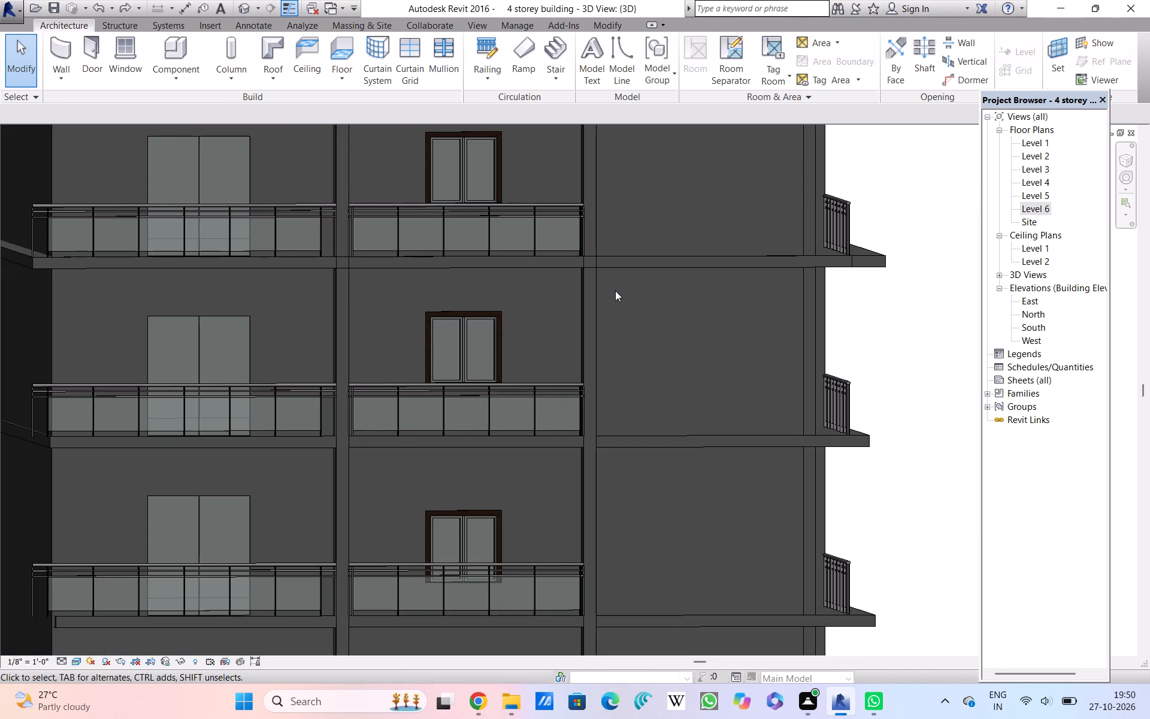
scroll(611, 284, "up", 2)
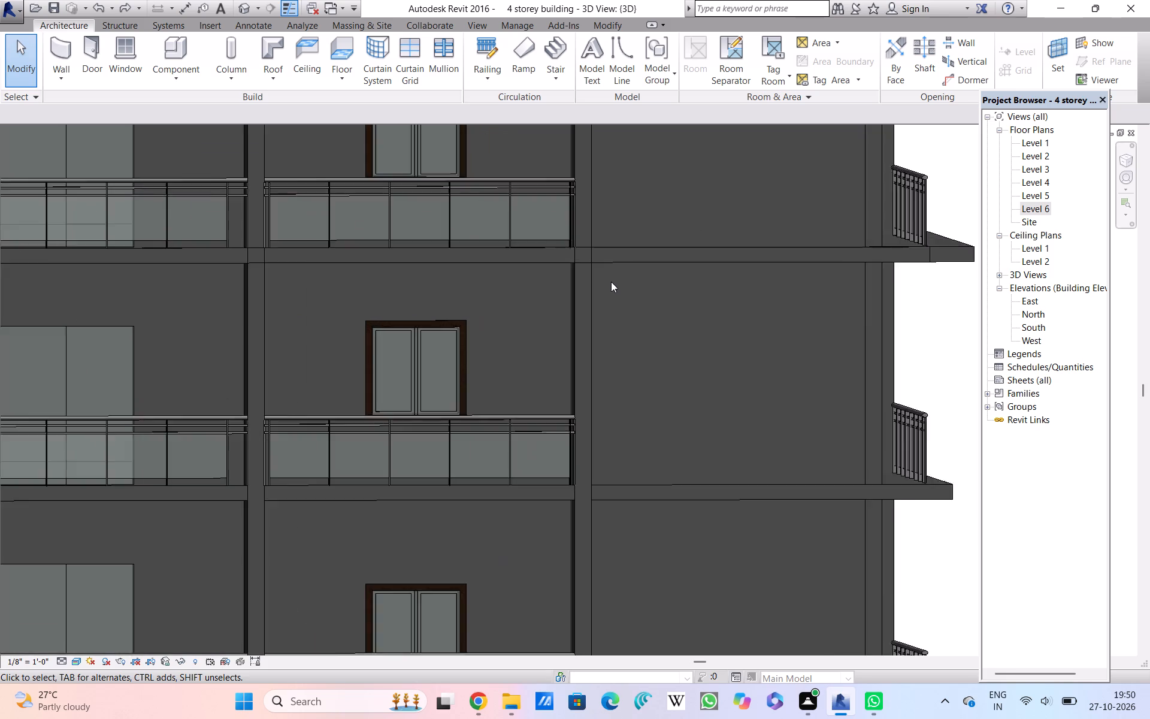
scroll(610, 283, "down", 4)
scroll(612, 270, "up", 2)
scroll(612, 270, "down", 3)
scroll(612, 271, "up", 3)
scroll(612, 268, "down", 2)
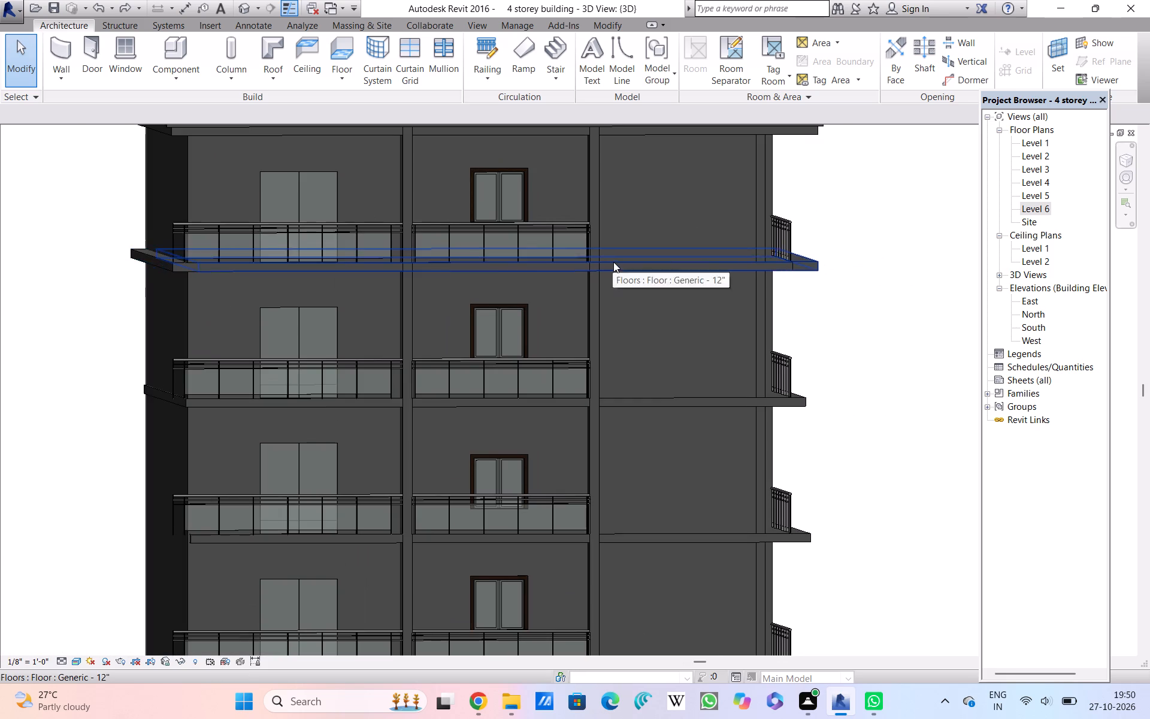
scroll(616, 280, "up", 9)
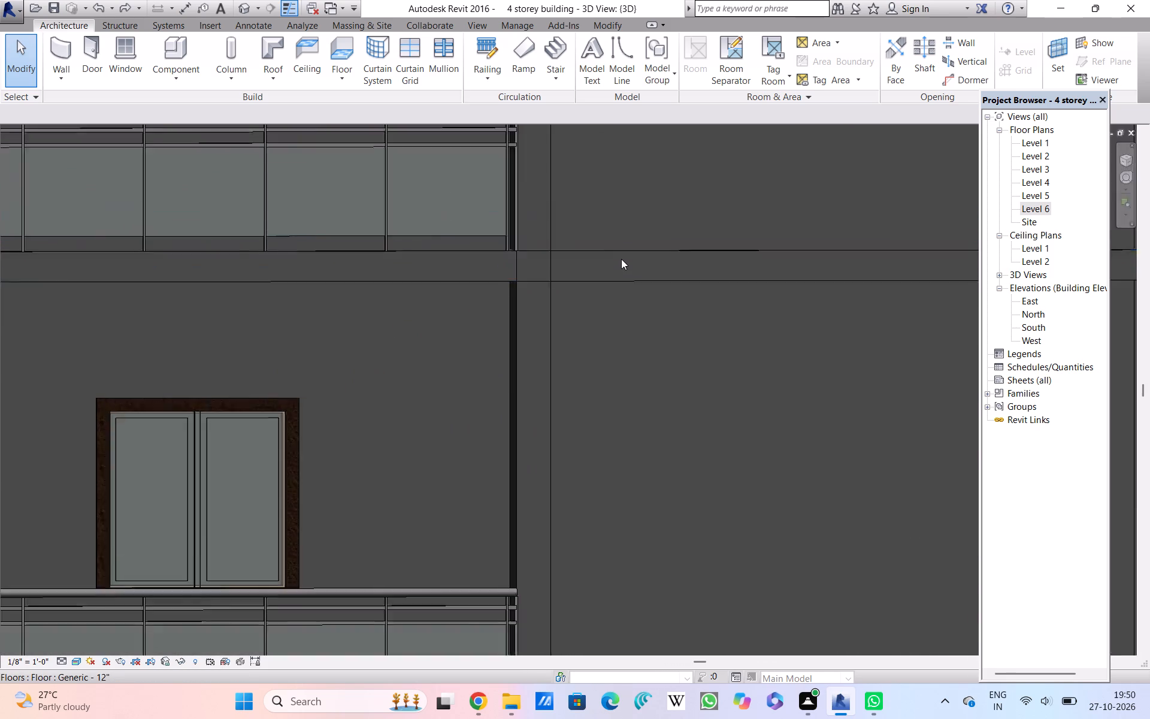
scroll(621, 259, "down", 3)
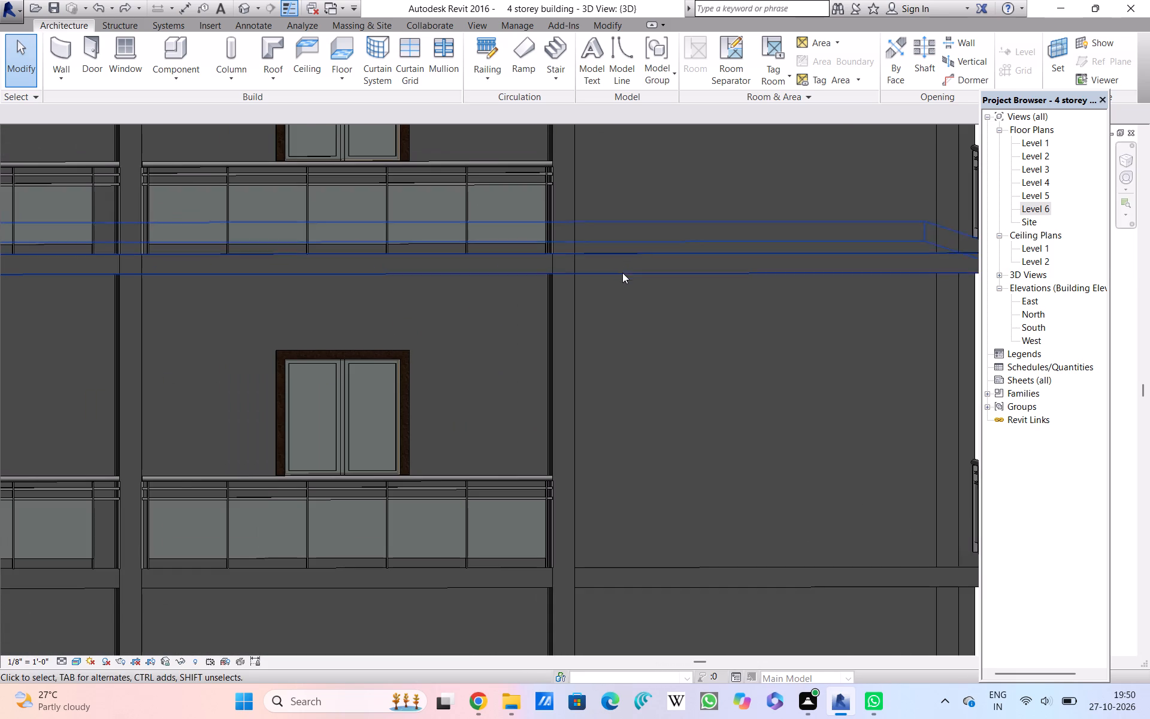
scroll(623, 261, "up", 3)
Close the blank notification window covering the 3D view.
scroll(623, 258, "down", 7)
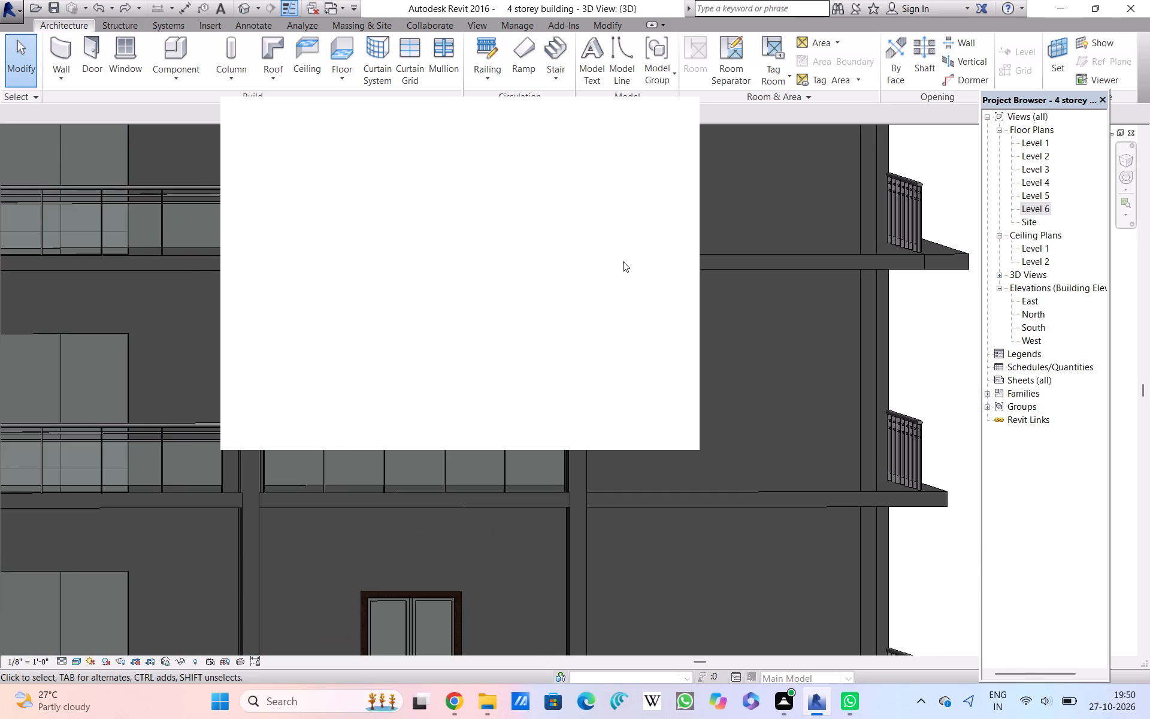
scroll(623, 261, "down", 12)
scroll(623, 264, "up", 7)
scroll(623, 267, "down", 2)
scroll(624, 258, "up", 1)
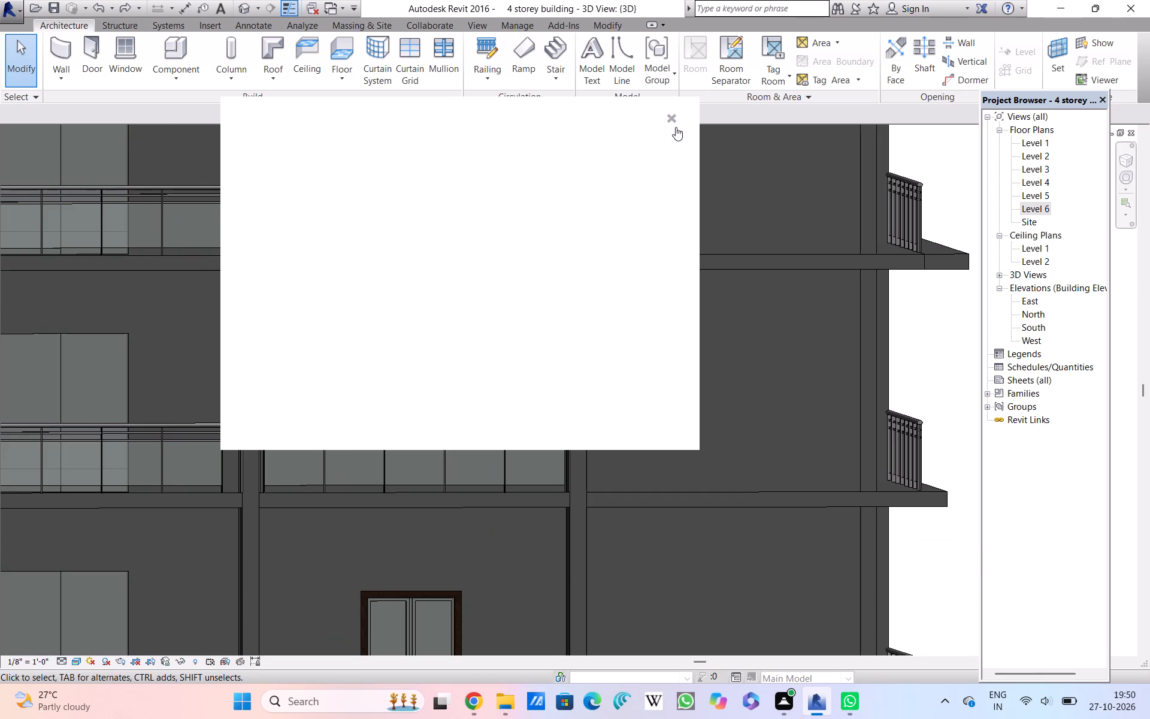
double_click(670, 120)
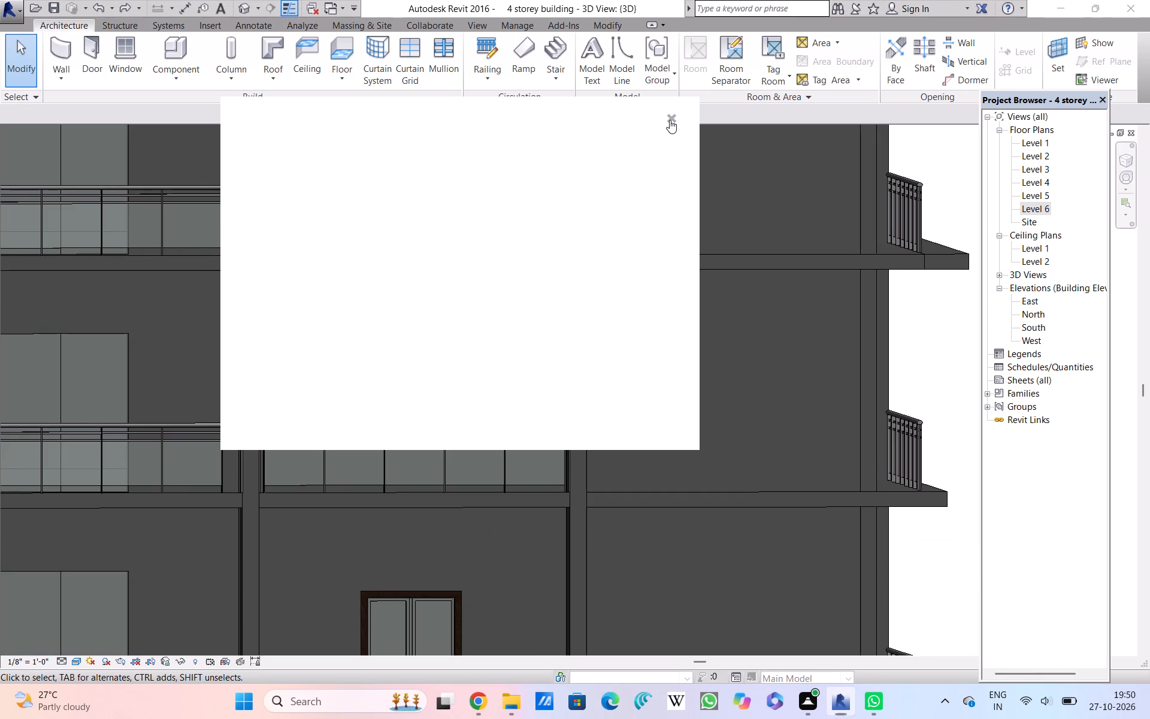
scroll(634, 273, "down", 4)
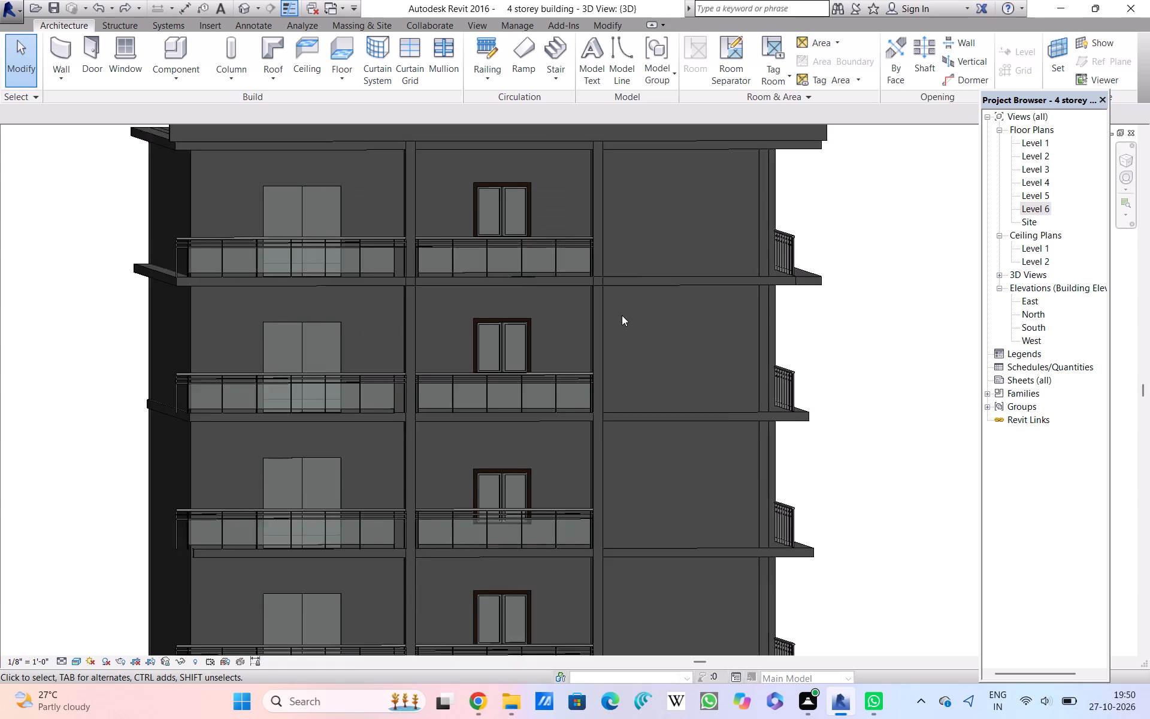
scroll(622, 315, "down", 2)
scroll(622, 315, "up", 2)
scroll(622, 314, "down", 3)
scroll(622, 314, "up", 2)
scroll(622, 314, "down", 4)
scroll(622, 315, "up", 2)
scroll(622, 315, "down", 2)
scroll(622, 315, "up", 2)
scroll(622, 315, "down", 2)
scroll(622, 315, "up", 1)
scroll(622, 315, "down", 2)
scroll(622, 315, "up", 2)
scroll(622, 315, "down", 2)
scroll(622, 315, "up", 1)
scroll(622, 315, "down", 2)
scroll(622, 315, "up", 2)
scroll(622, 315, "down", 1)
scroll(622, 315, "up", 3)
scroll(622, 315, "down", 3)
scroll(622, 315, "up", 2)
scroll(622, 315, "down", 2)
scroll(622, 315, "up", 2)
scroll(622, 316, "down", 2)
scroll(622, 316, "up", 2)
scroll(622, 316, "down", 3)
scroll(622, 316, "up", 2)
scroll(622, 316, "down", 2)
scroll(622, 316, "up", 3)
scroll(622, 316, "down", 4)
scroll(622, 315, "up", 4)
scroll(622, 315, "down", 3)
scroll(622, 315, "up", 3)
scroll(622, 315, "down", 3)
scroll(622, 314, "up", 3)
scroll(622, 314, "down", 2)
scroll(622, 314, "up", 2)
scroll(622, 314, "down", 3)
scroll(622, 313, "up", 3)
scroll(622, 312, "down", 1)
Examine the vertical wall strip between the window bay and plain wall bay, including its junction with the slab below the top storey.
scroll(622, 313, "up", 6)
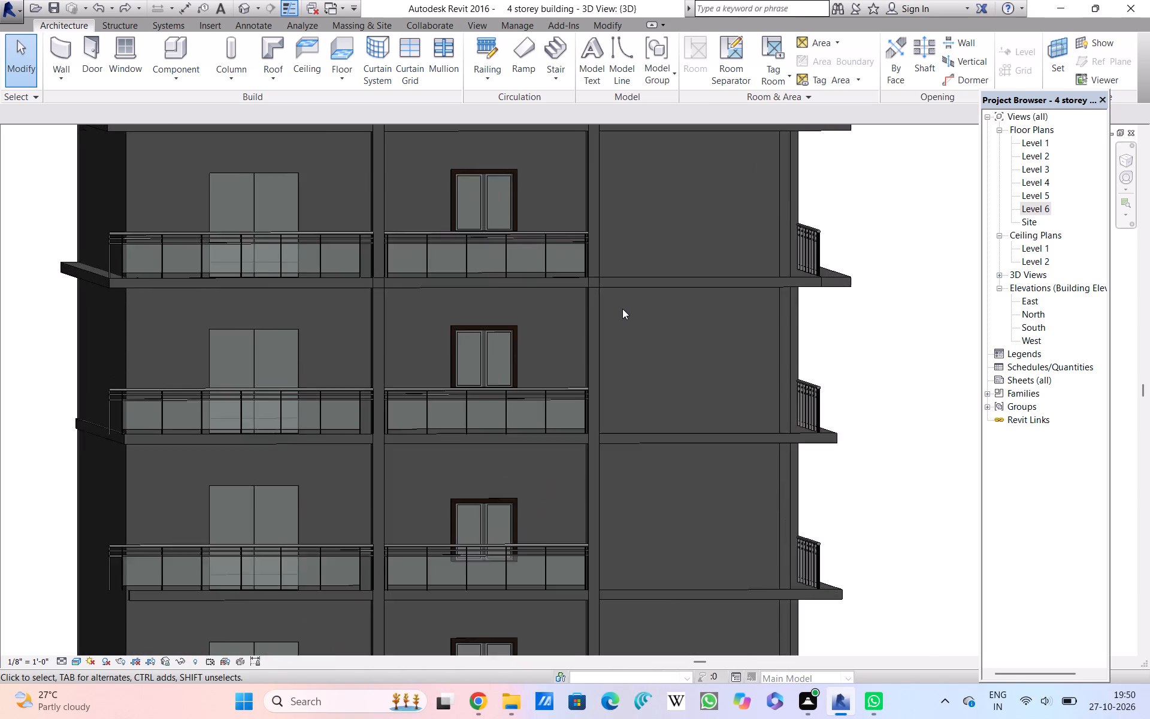
scroll(622, 309, "up", 12)
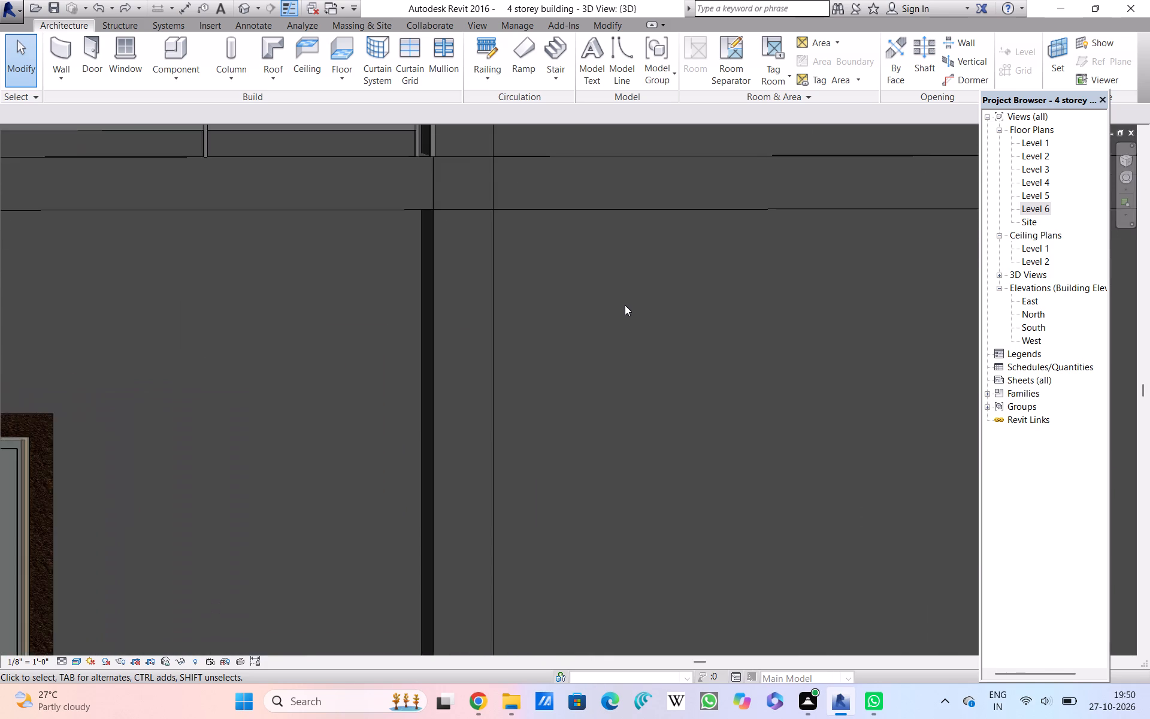
scroll(625, 305, "down", 15)
scroll(624, 310, "up", 2)
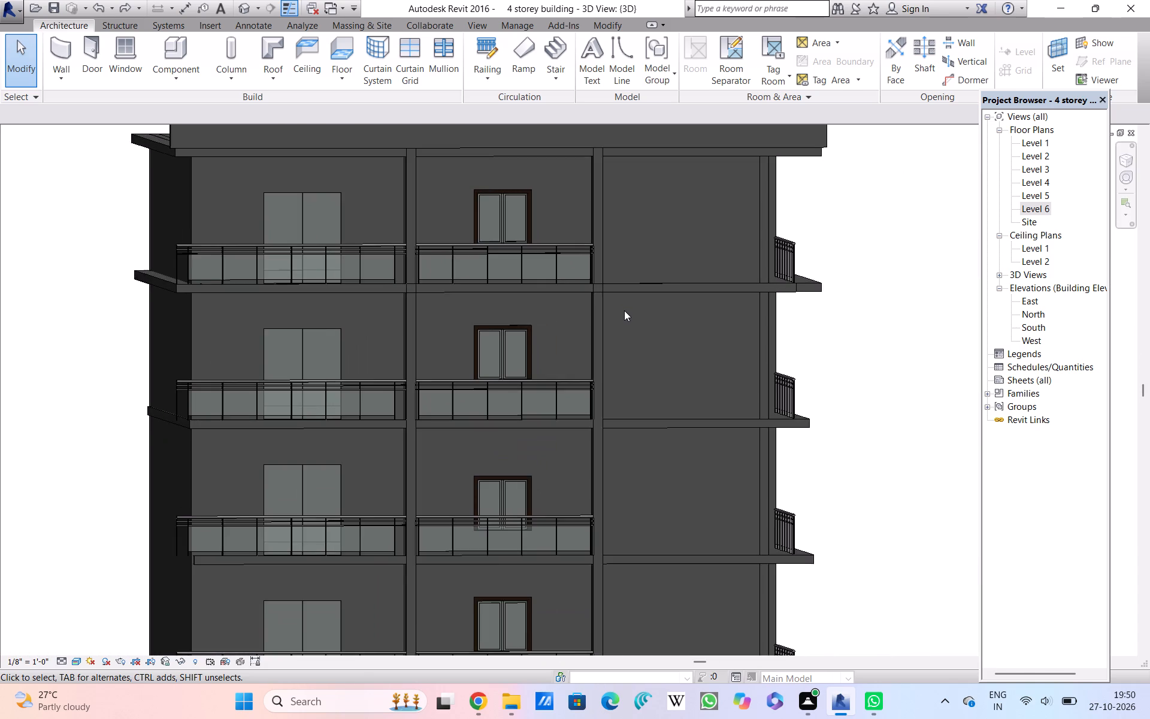
scroll(624, 310, "up", 11)
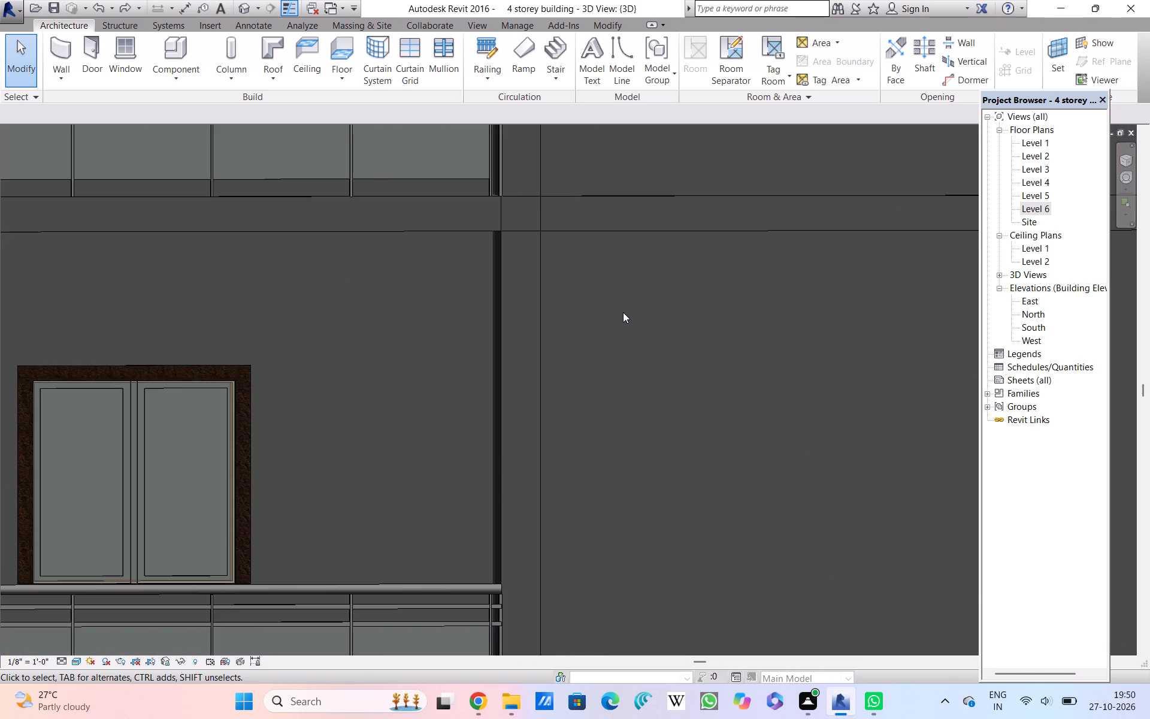
scroll(623, 313, "up", 8)
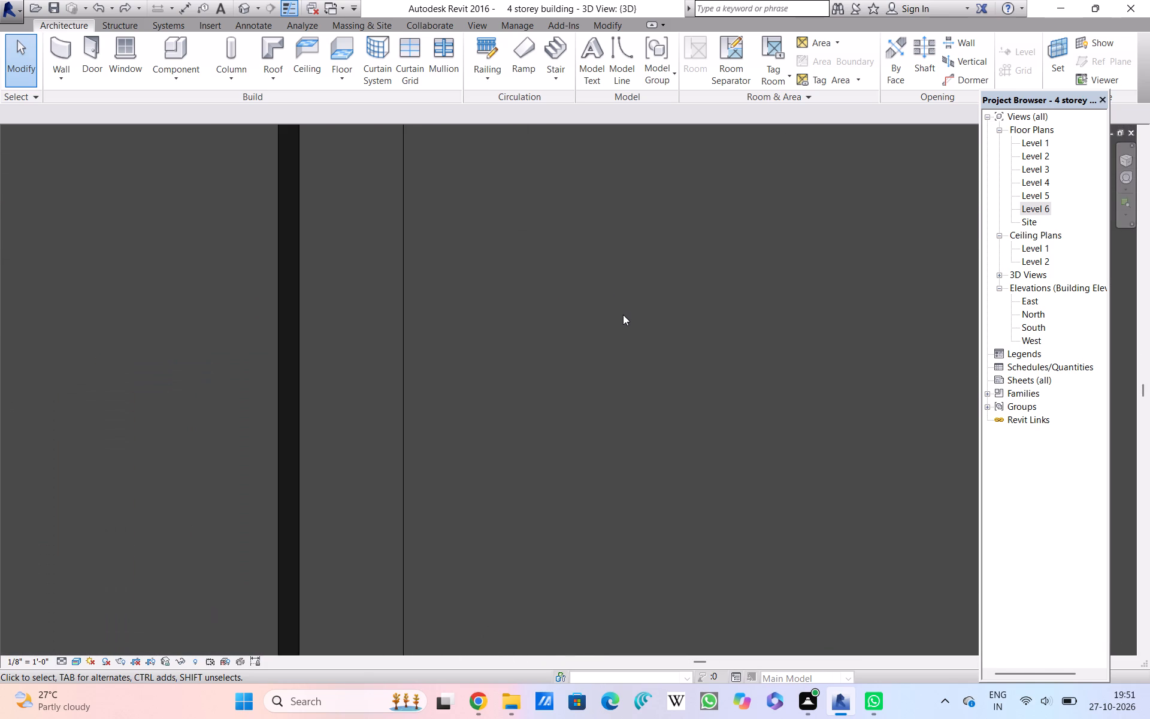
scroll(623, 315, "up", 1)
scroll(624, 315, "down", 20)
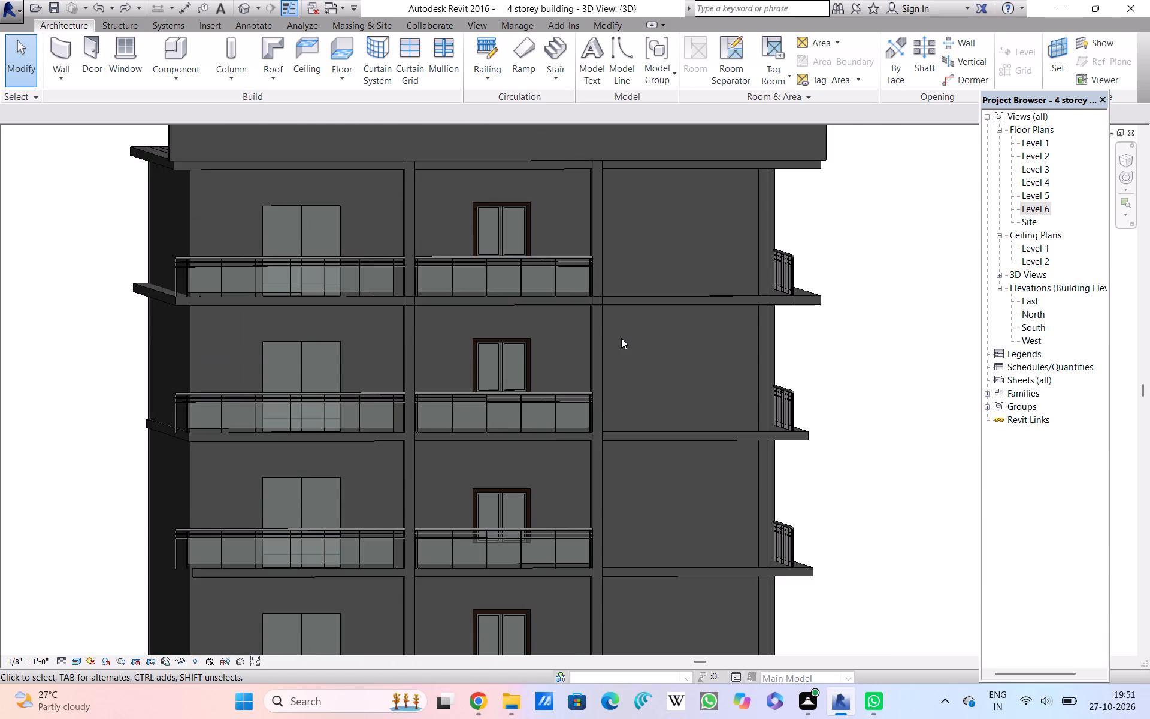
Examine the upper storeys' windows, railings and side balconies against the whole building, from ground-level columns to roof parapet.
scroll(621, 338, "down", 1)
scroll(621, 338, "up", 7)
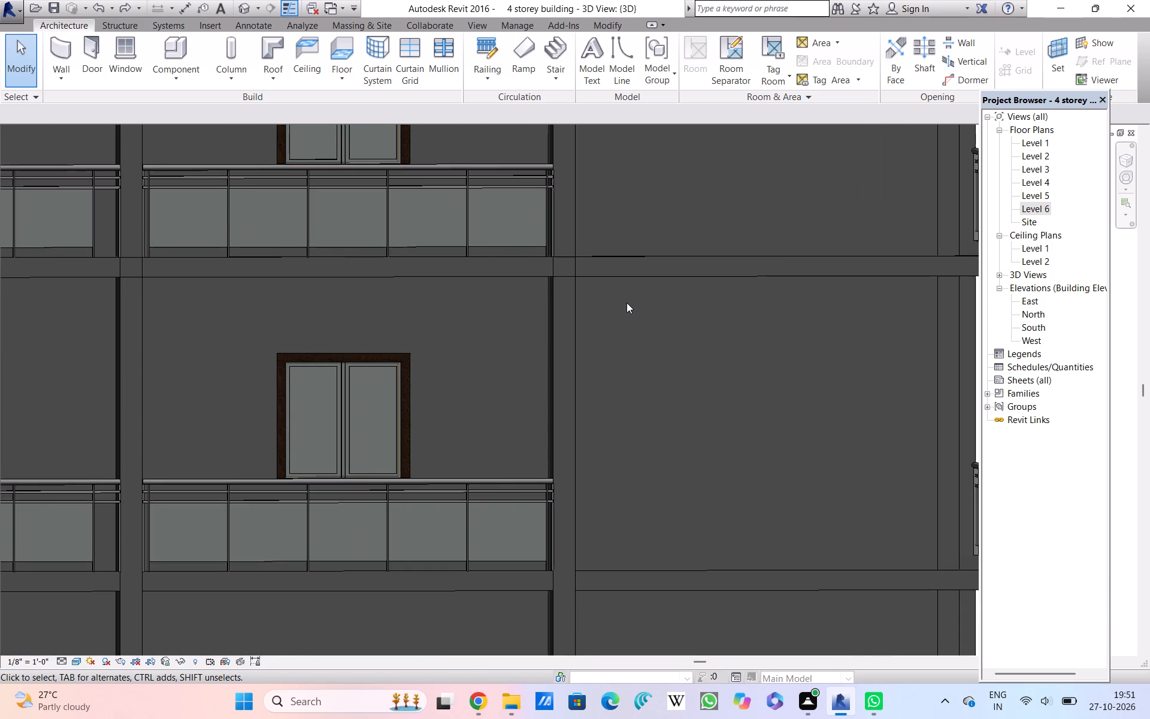
scroll(627, 303, "up", 1)
scroll(627, 303, "down", 12)
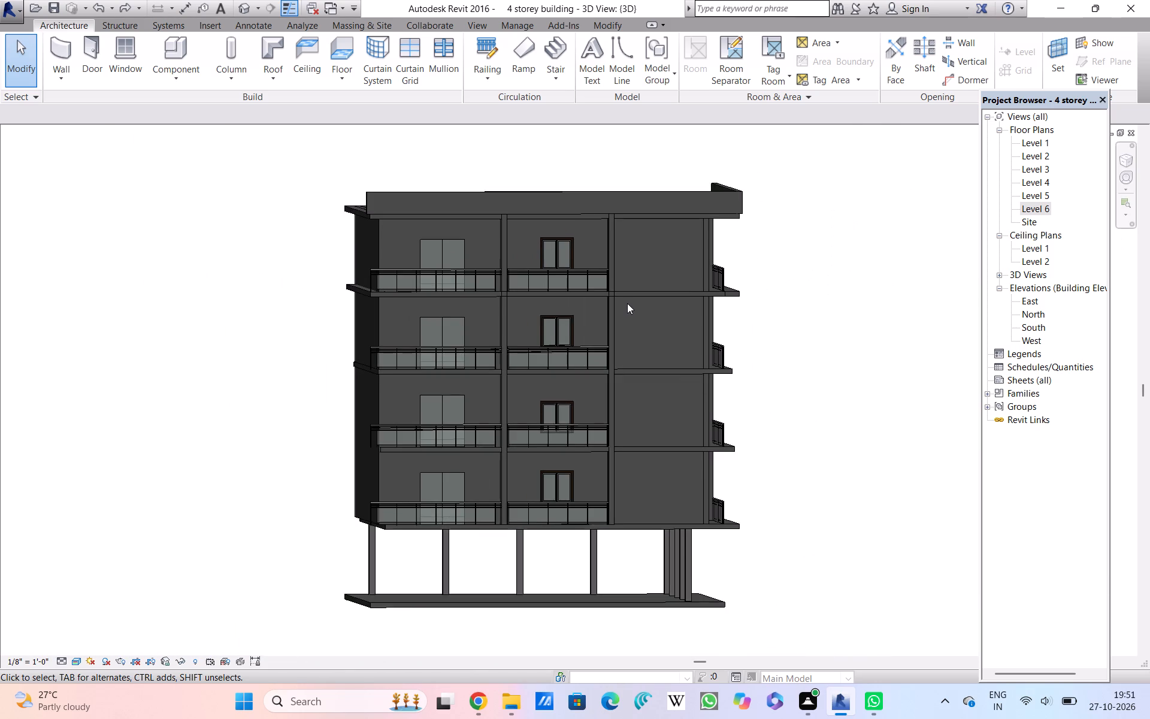
scroll(627, 303, "up", 4)
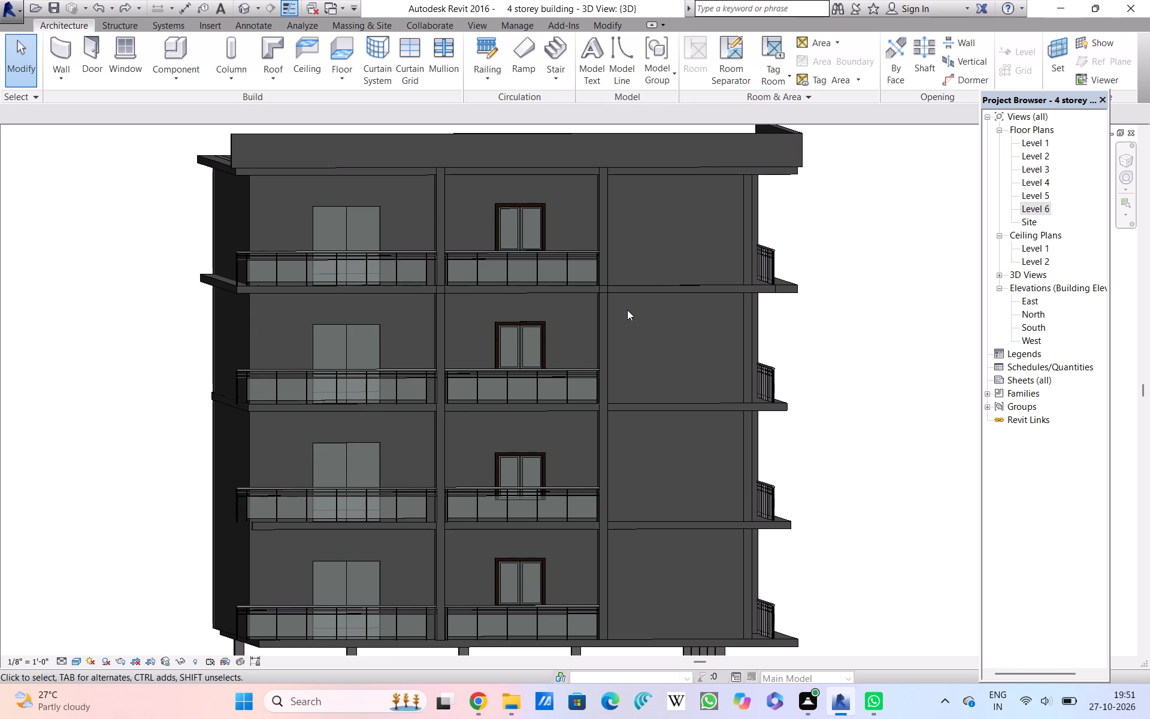
scroll(627, 309, "up", 4)
scroll(627, 308, "down", 3)
scroll(627, 311, "up", 2)
scroll(627, 311, "down", 1)
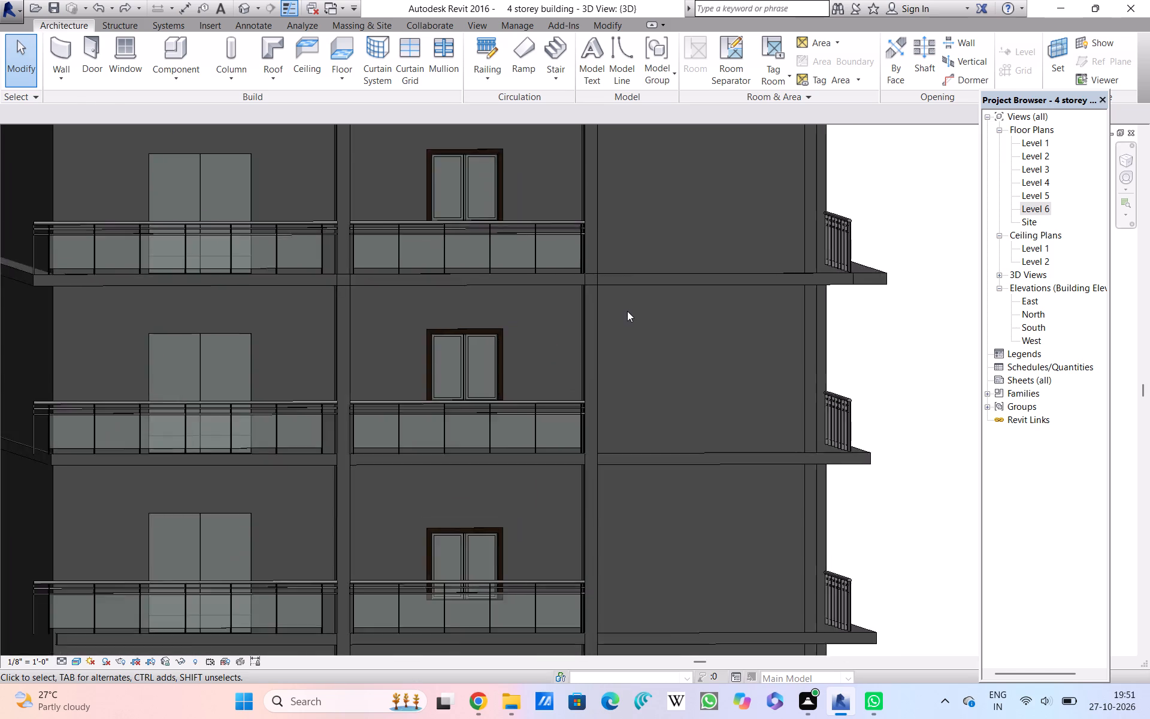
scroll(627, 311, "down", 11)
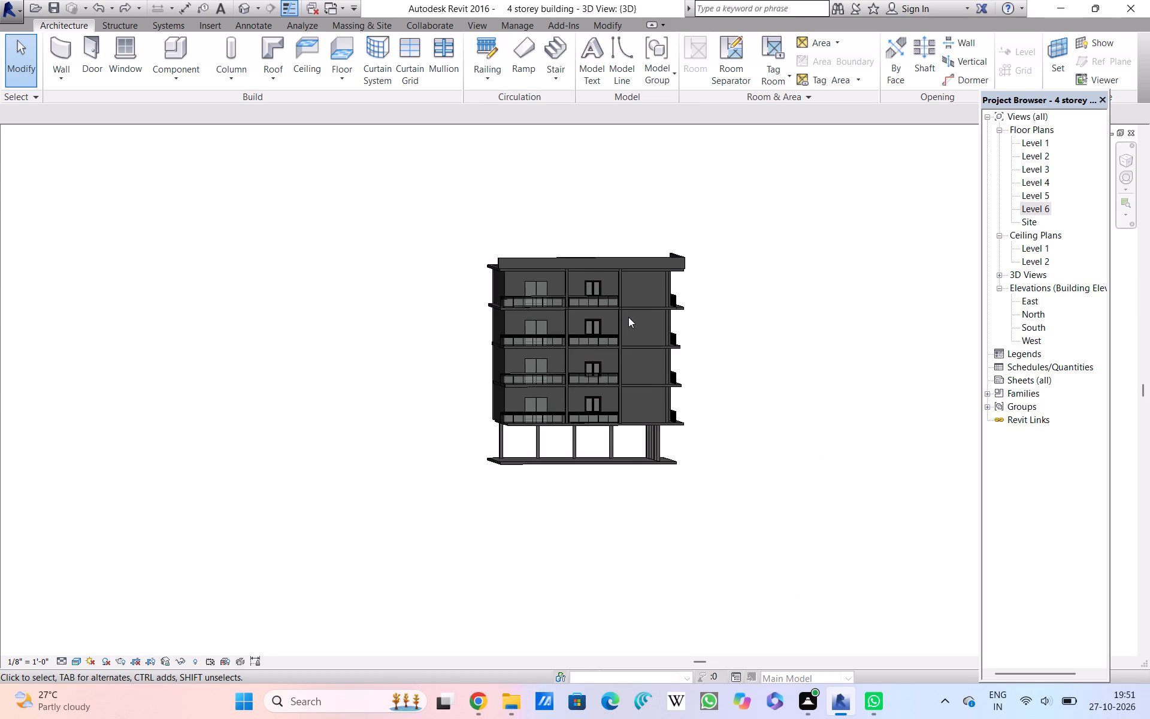
Examine the plain wall bay one storey below the top up close, along with the wall strip and framed window beside it.
scroll(628, 317, "up", 12)
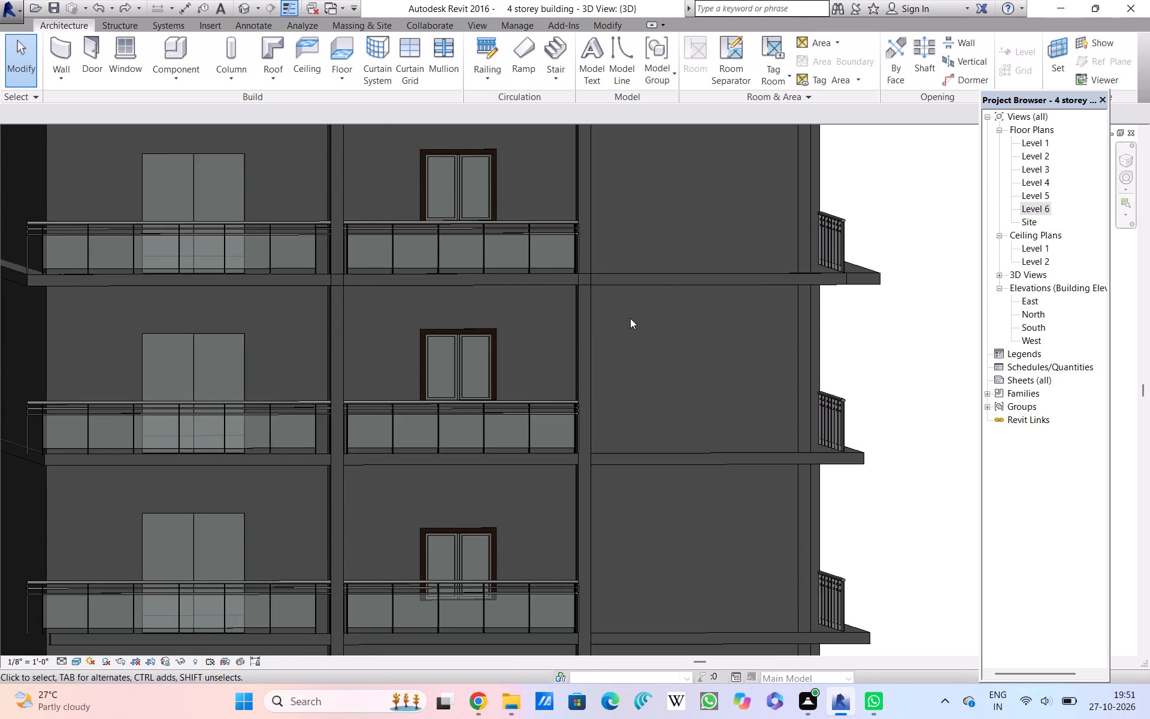
scroll(630, 318, "up", 16)
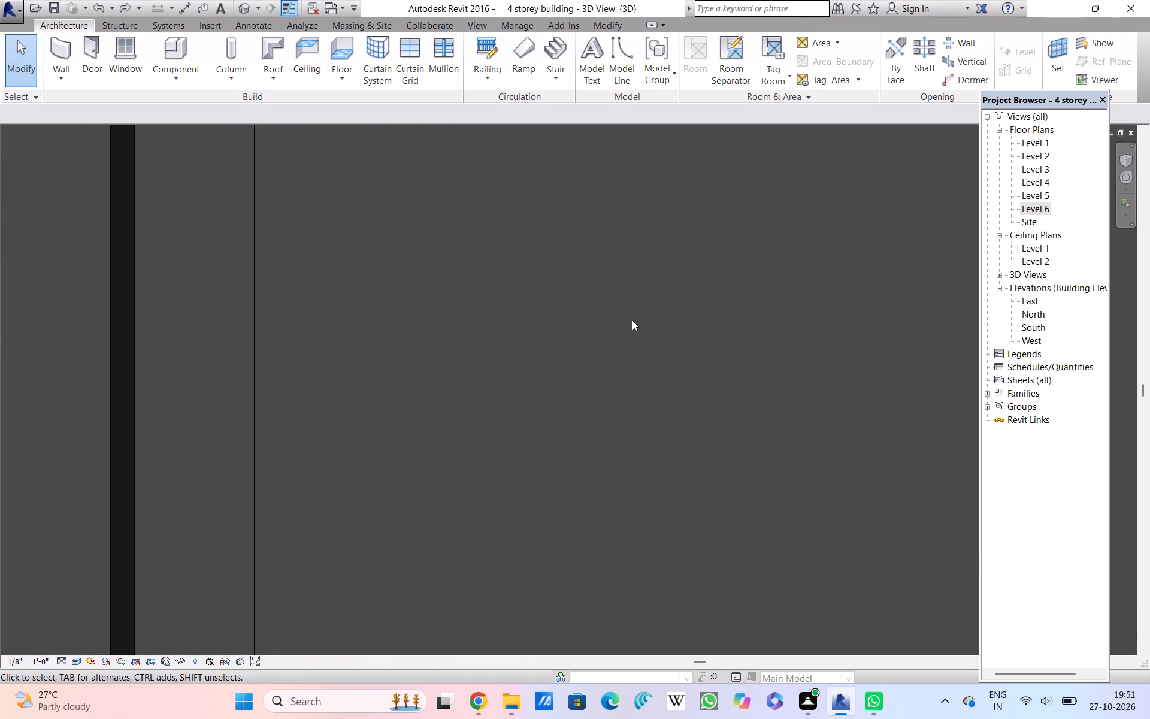
scroll(632, 321, "down", 4)
scroll(632, 322, "up", 3)
scroll(632, 324, "down", 6)
scroll(631, 326, "up", 1)
scroll(631, 326, "down", 1)
scroll(631, 326, "up", 1)
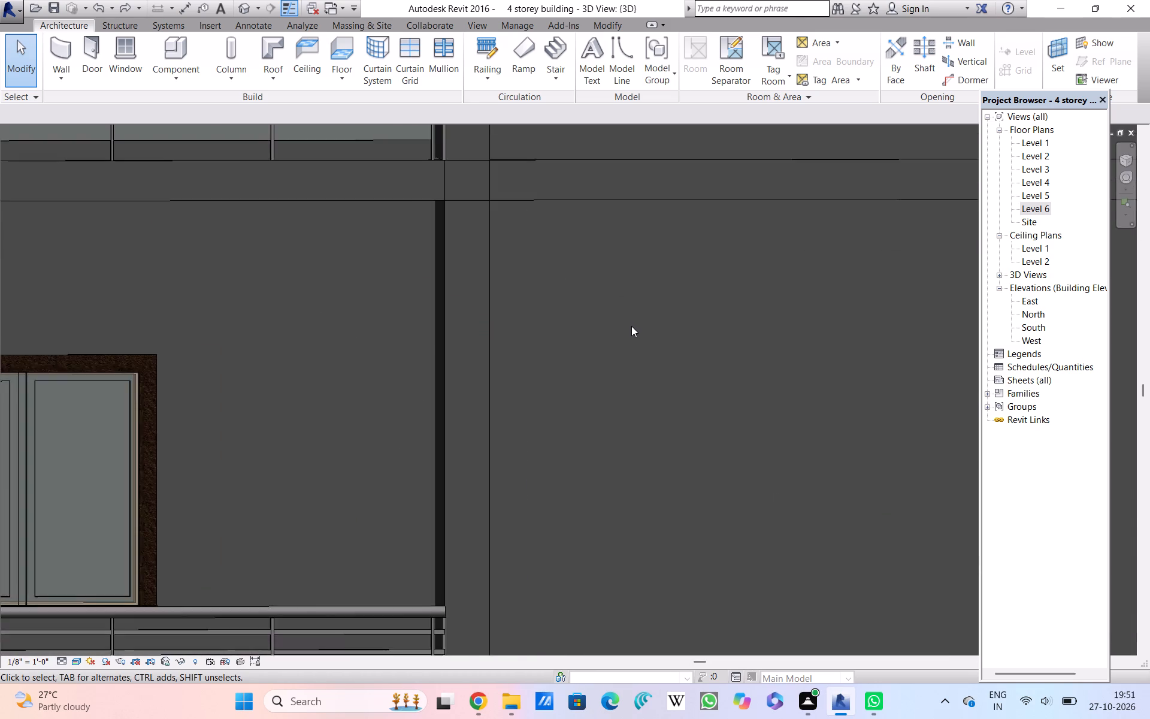
scroll(631, 327, "down", 14)
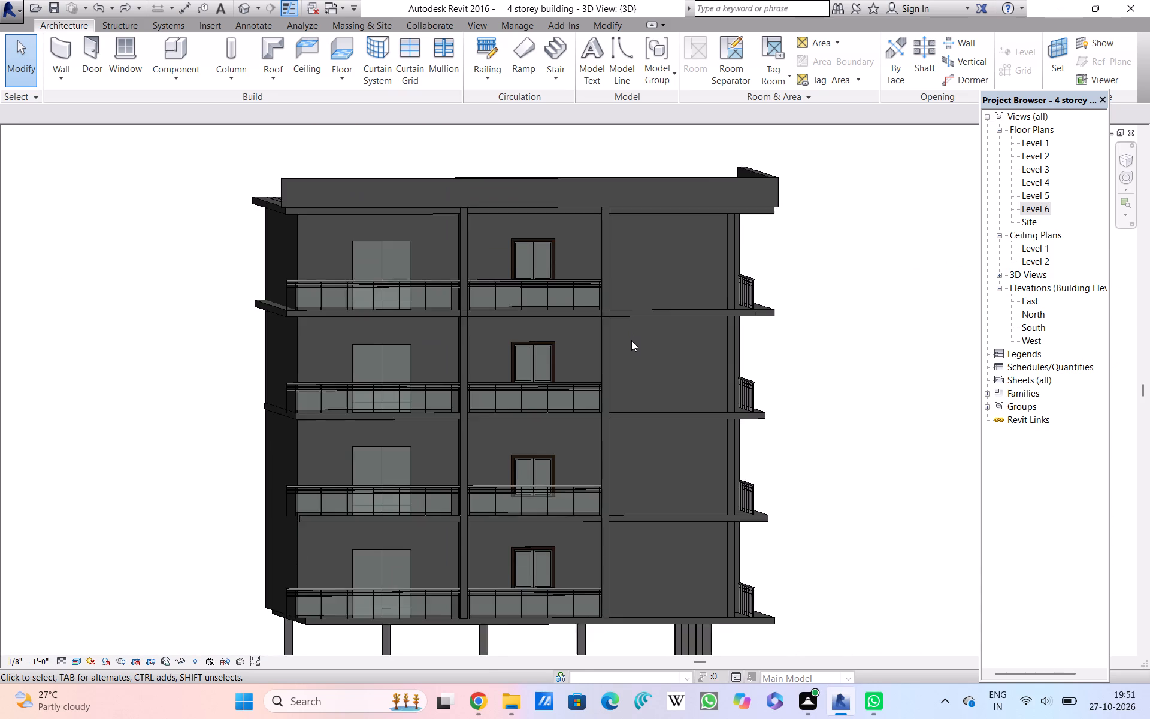
Compare the window, railing and plain wall bay one storey below the top with the full front facade.
scroll(631, 342, "down", 4)
scroll(631, 344, "up", 7)
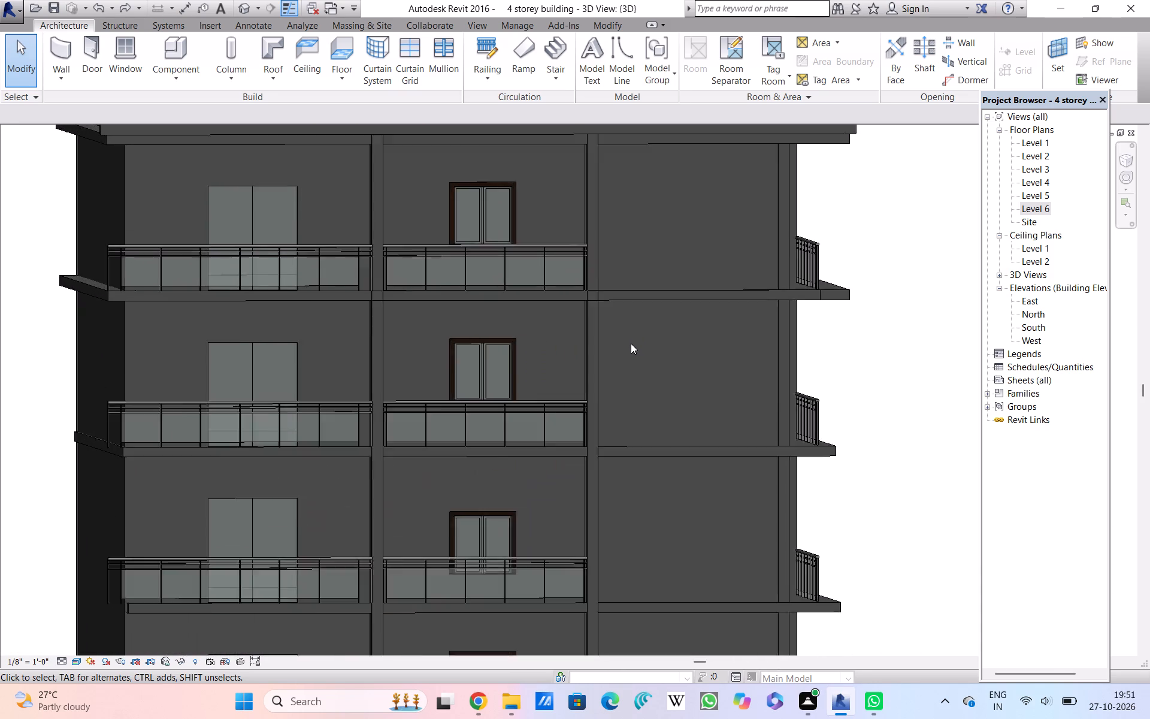
scroll(631, 343, "up", 8)
scroll(630, 345, "down", 1)
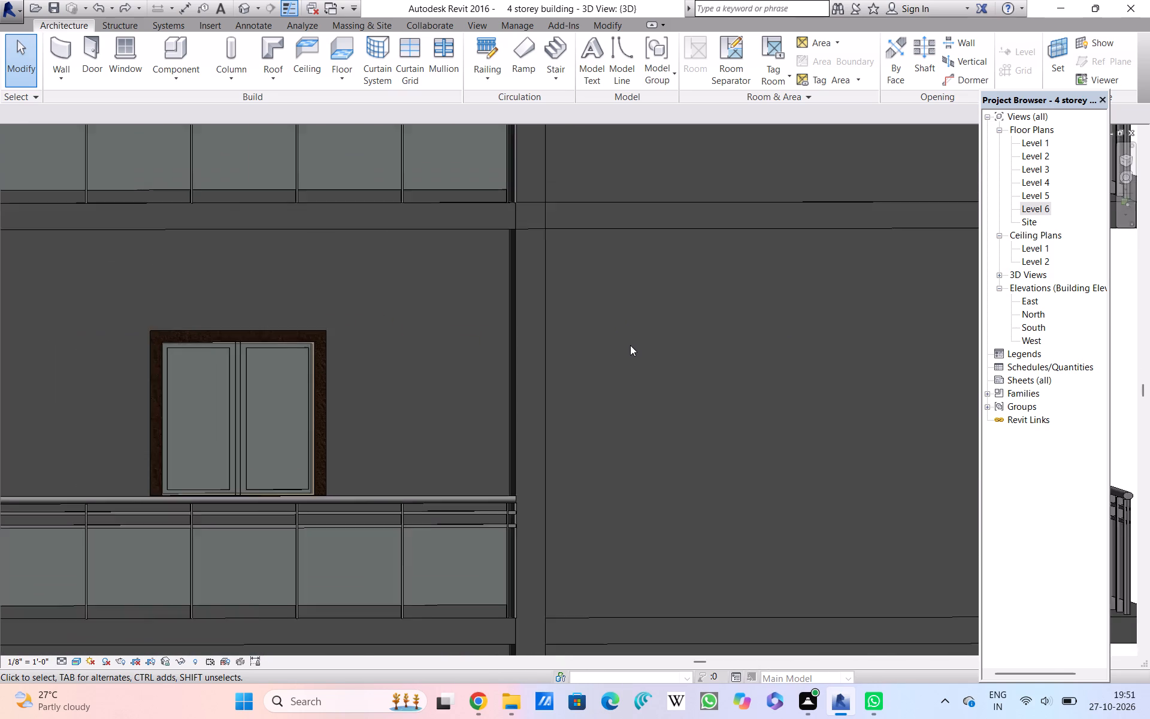
scroll(630, 345, "down", 6)
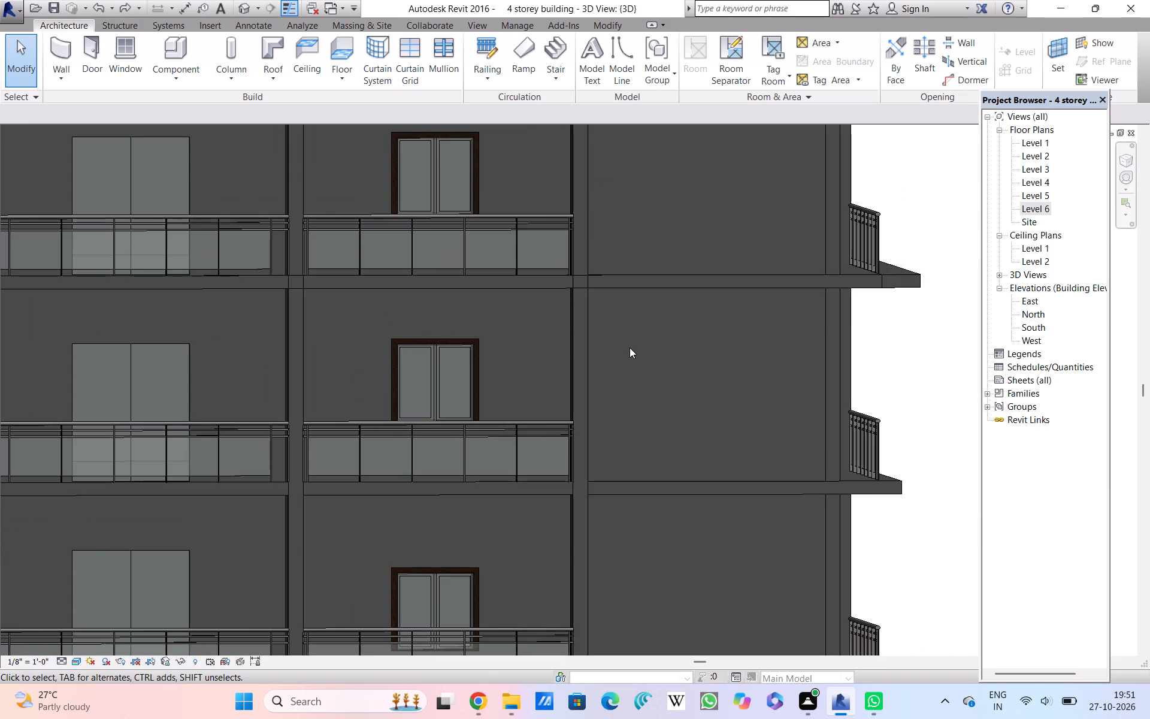
scroll(630, 346, "up", 1)
scroll(630, 346, "down", 7)
scroll(628, 346, "up", 1)
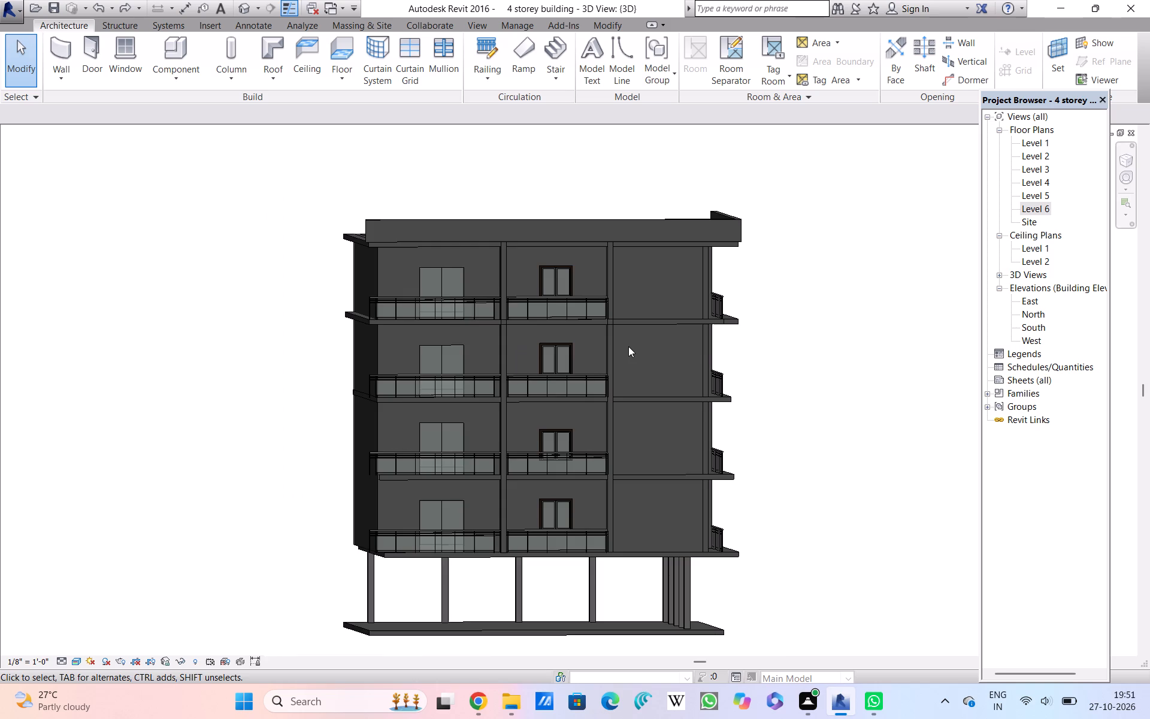
scroll(628, 346, "up", 10)
scroll(628, 346, "down", 2)
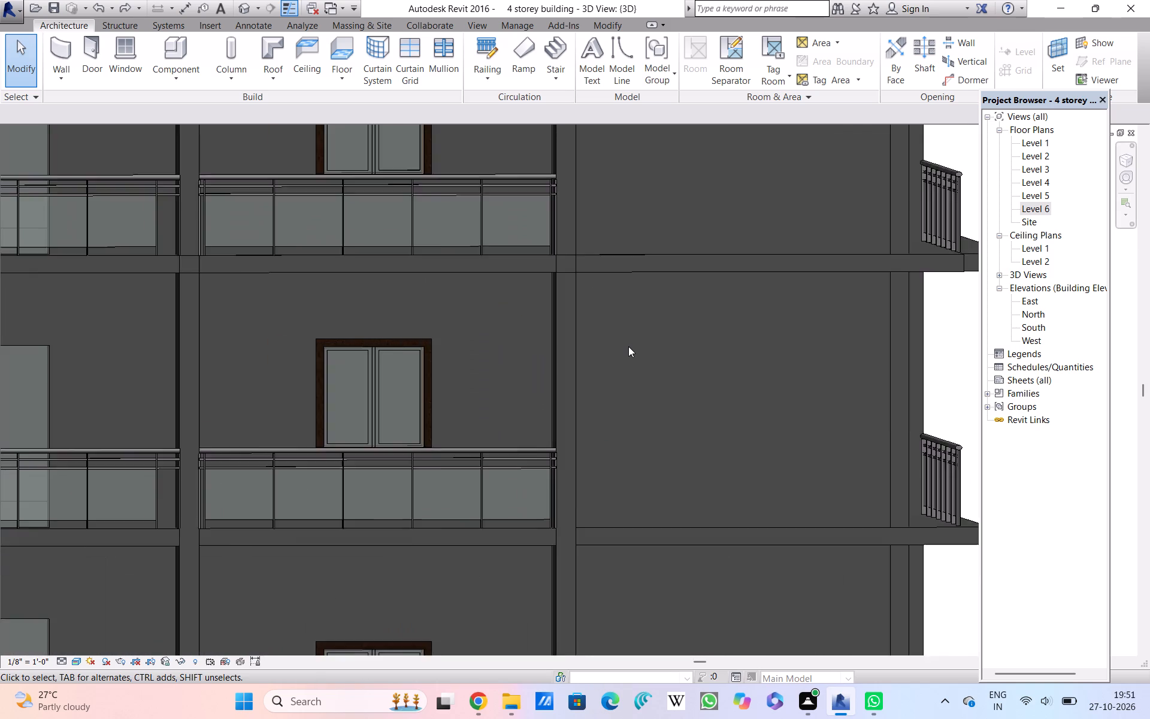
scroll(628, 346, "down", 13)
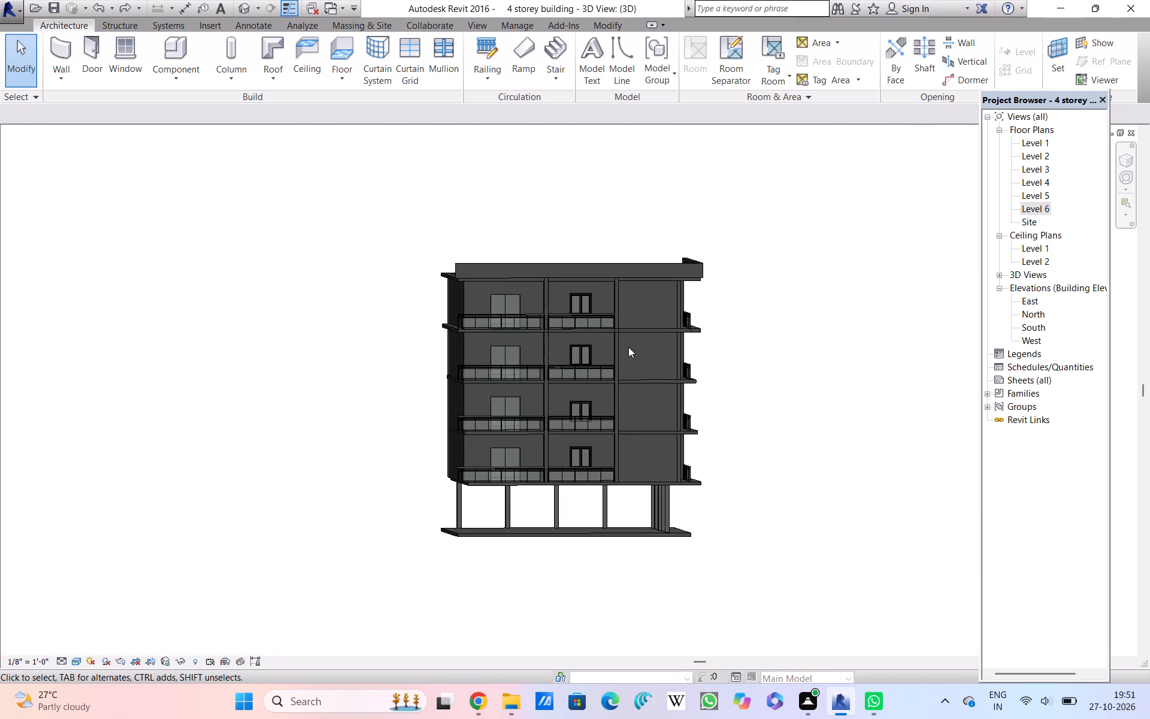
Examine the middle storeys' doors, windows and balcony railings up close and against the whole front facade.
scroll(628, 347, "down", 1)
scroll(628, 347, "up", 10)
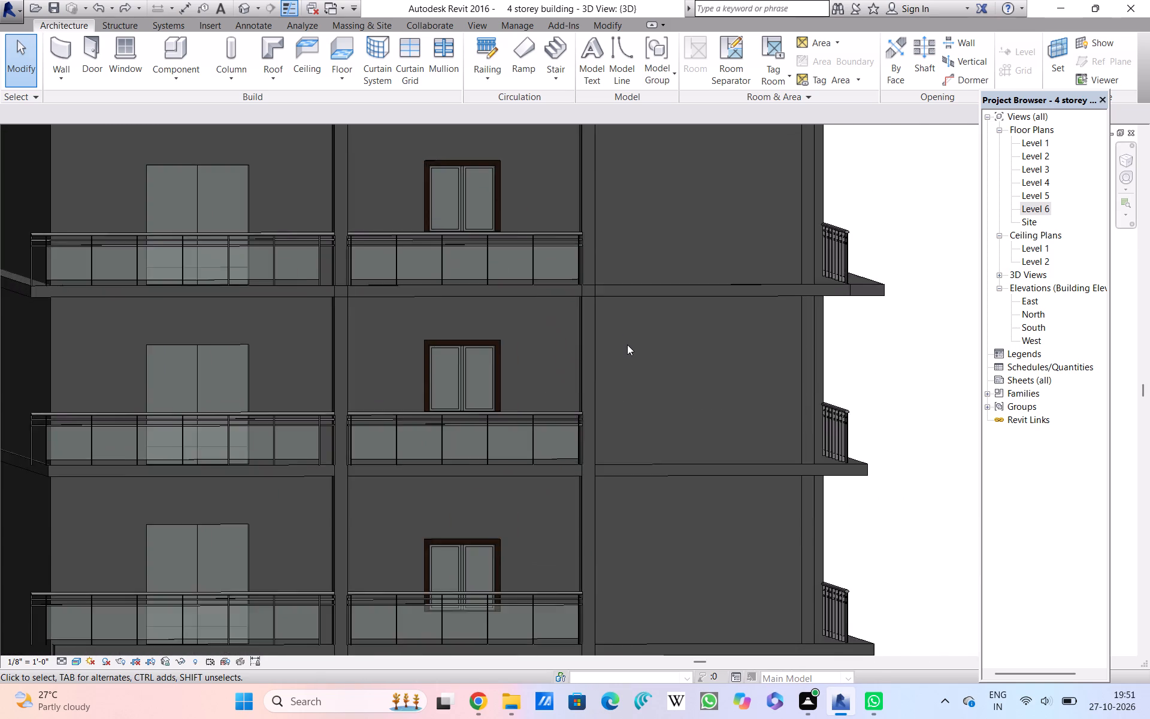
scroll(627, 345, "up", 8)
scroll(627, 345, "down", 10)
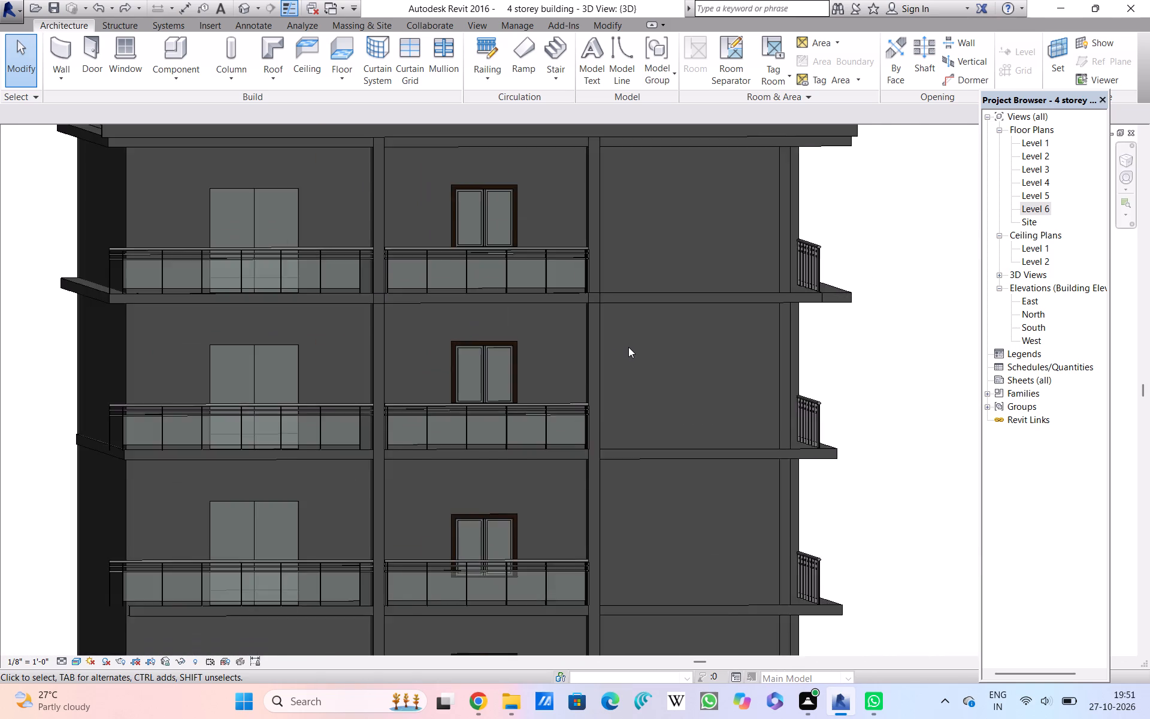
scroll(628, 347, "down", 13)
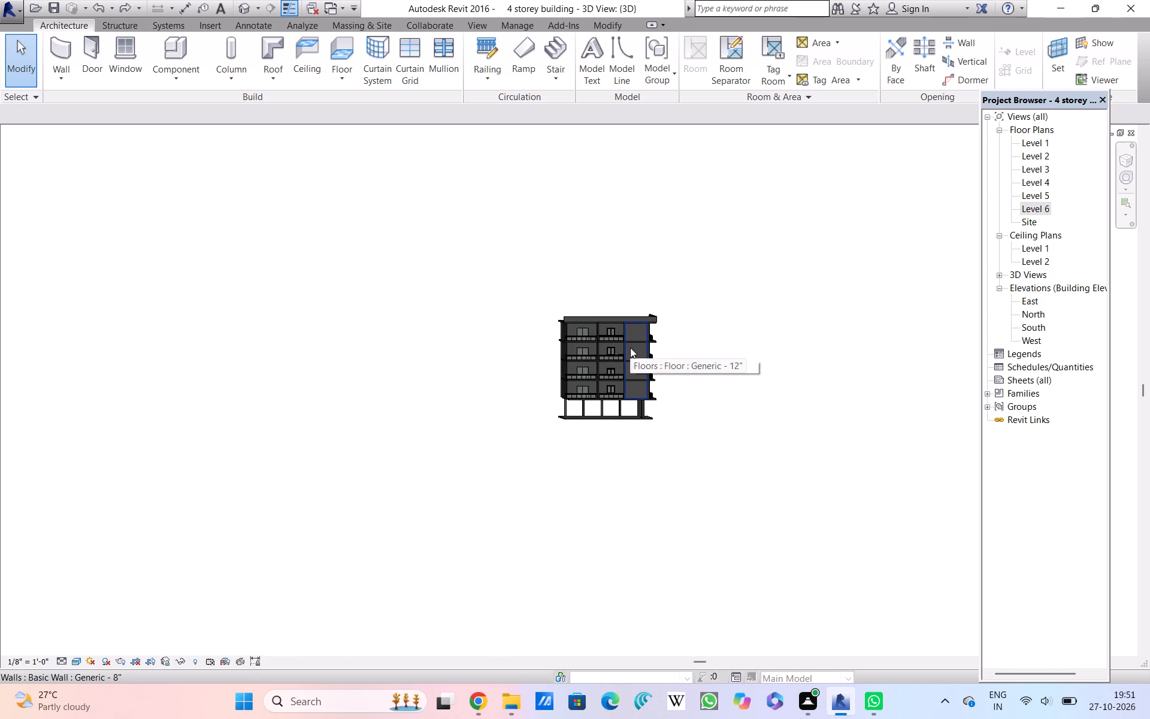
scroll(630, 345, "up", 14)
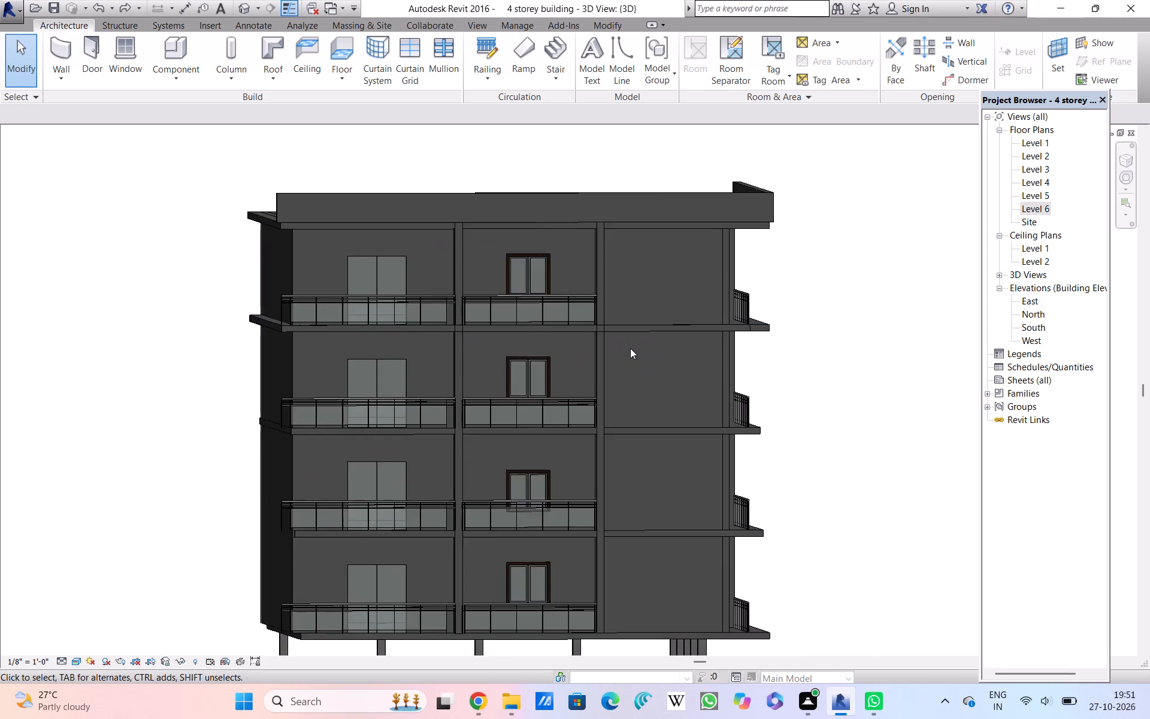
Examine the upper three storeys' slab edges, railings and plain wall bays below the roof parapet.
scroll(630, 348, "up", 4)
scroll(630, 348, "down", 1)
scroll(630, 348, "up", 1)
scroll(630, 348, "down", 2)
scroll(630, 348, "up", 1)
scroll(630, 348, "down", 2)
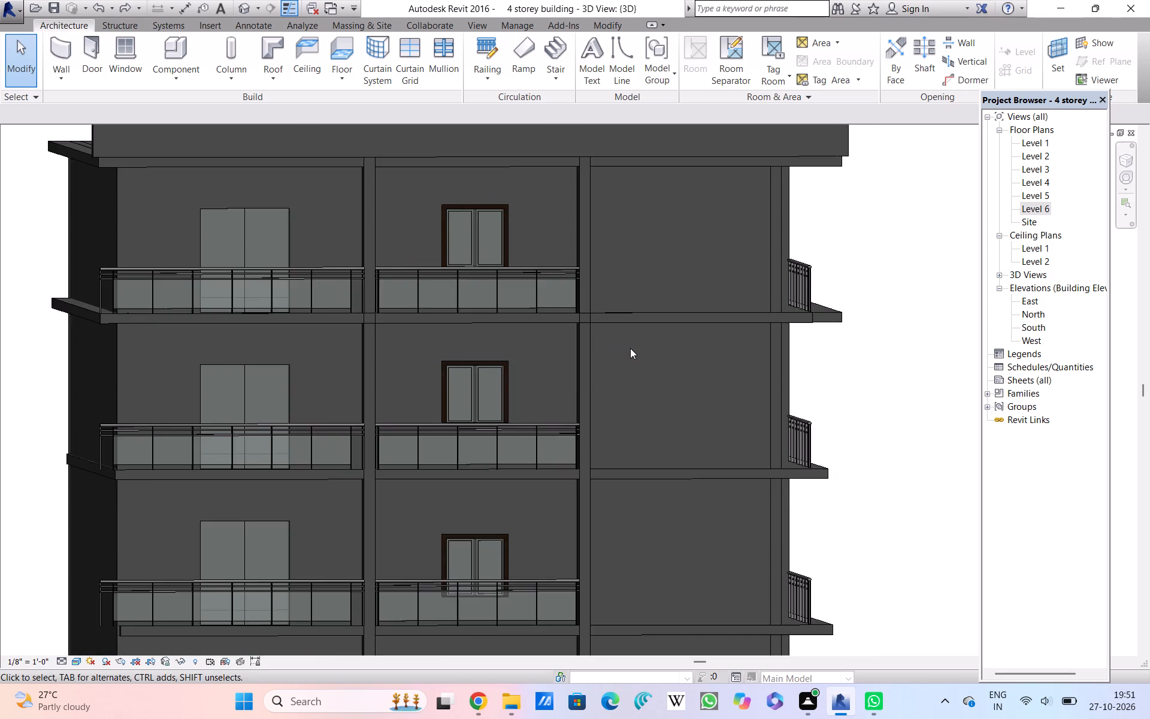
scroll(630, 348, "down", 3)
scroll(632, 347, "up", 2)
scroll(632, 346, "down", 1)
scroll(632, 346, "up", 1)
scroll(632, 346, "down", 3)
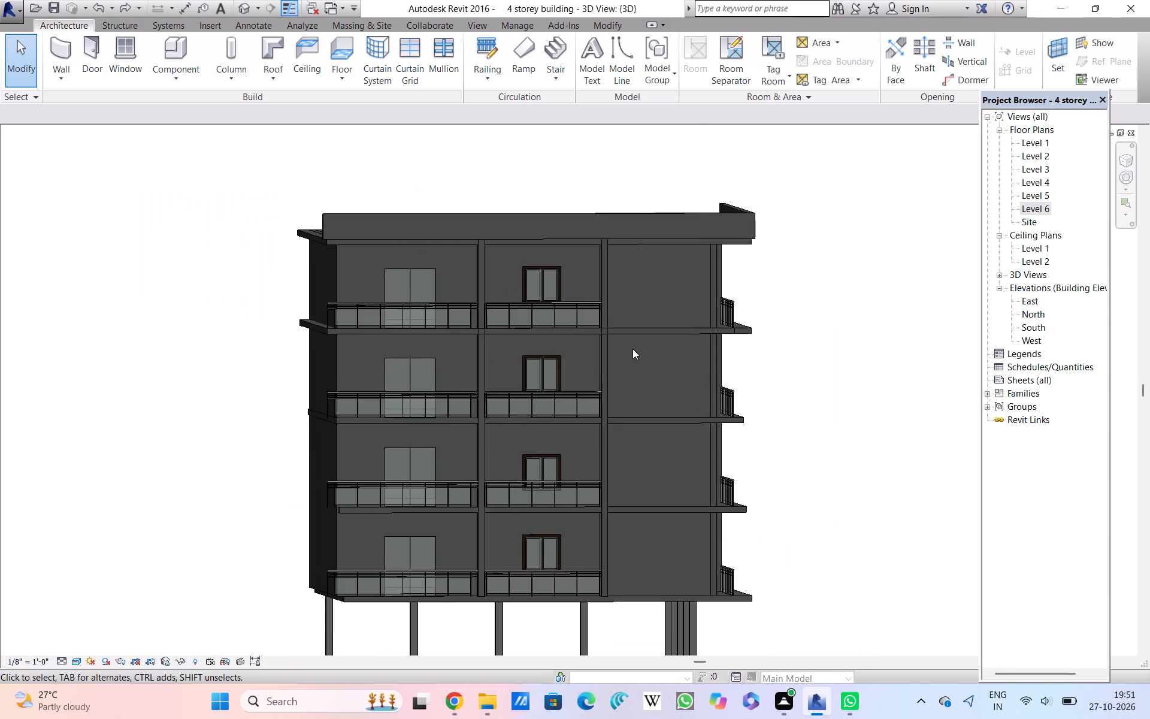
Dismiss the blank pop-up window covering the building model.
scroll(632, 349, "up", 5)
scroll(632, 349, "down", 2)
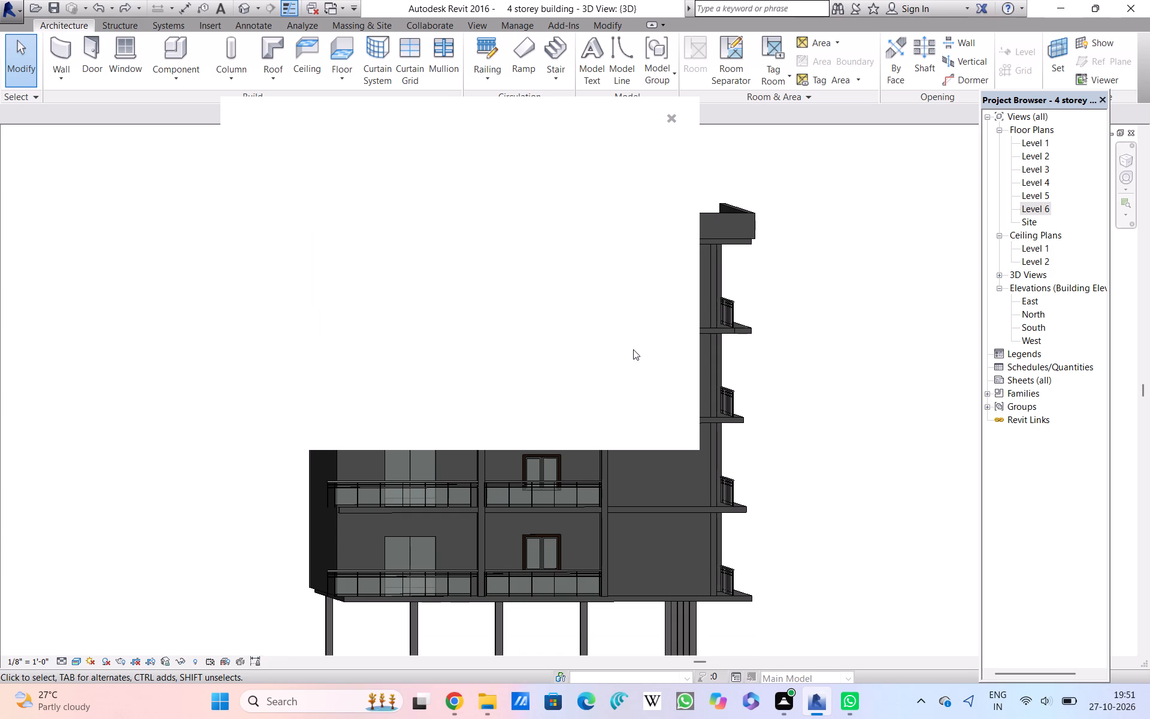
scroll(633, 349, "down", 2)
scroll(634, 346, "up", 4)
scroll(634, 344, "down", 2)
scroll(635, 310, "up", 1)
left_click(676, 116)
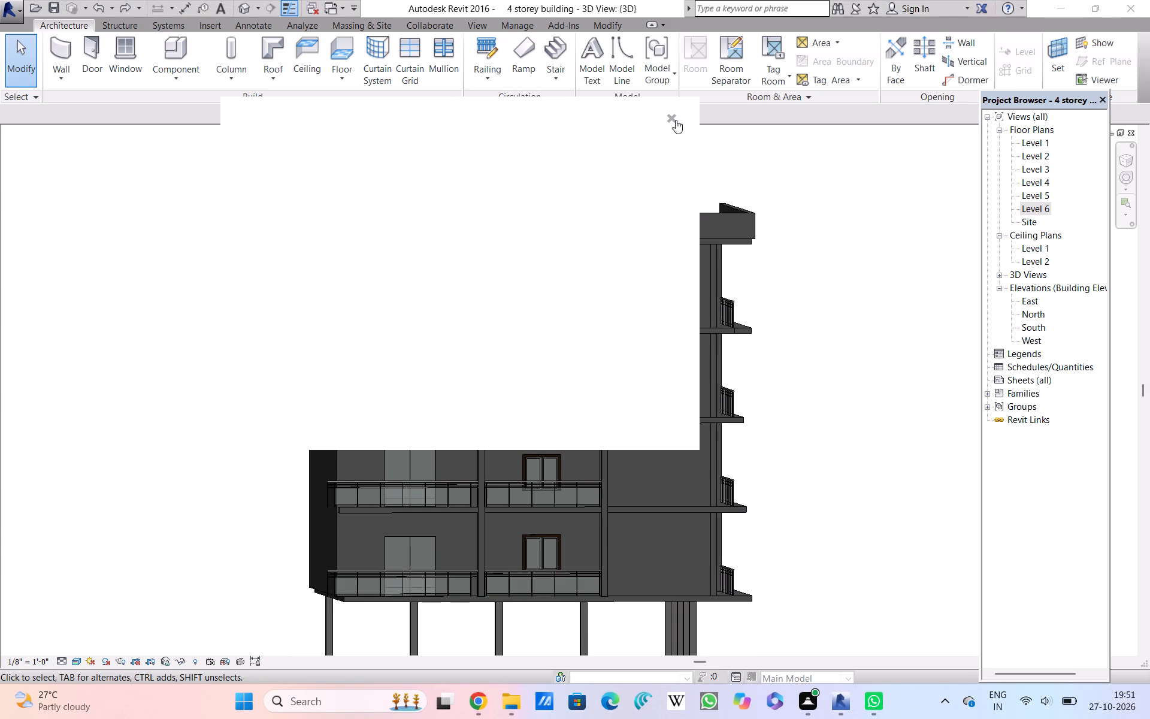
Examine the front facade's upper storeys and roof parapet, comparing them with the whole building down to the base slab.
scroll(637, 385, "up", 2)
scroll(638, 380, "down", 2)
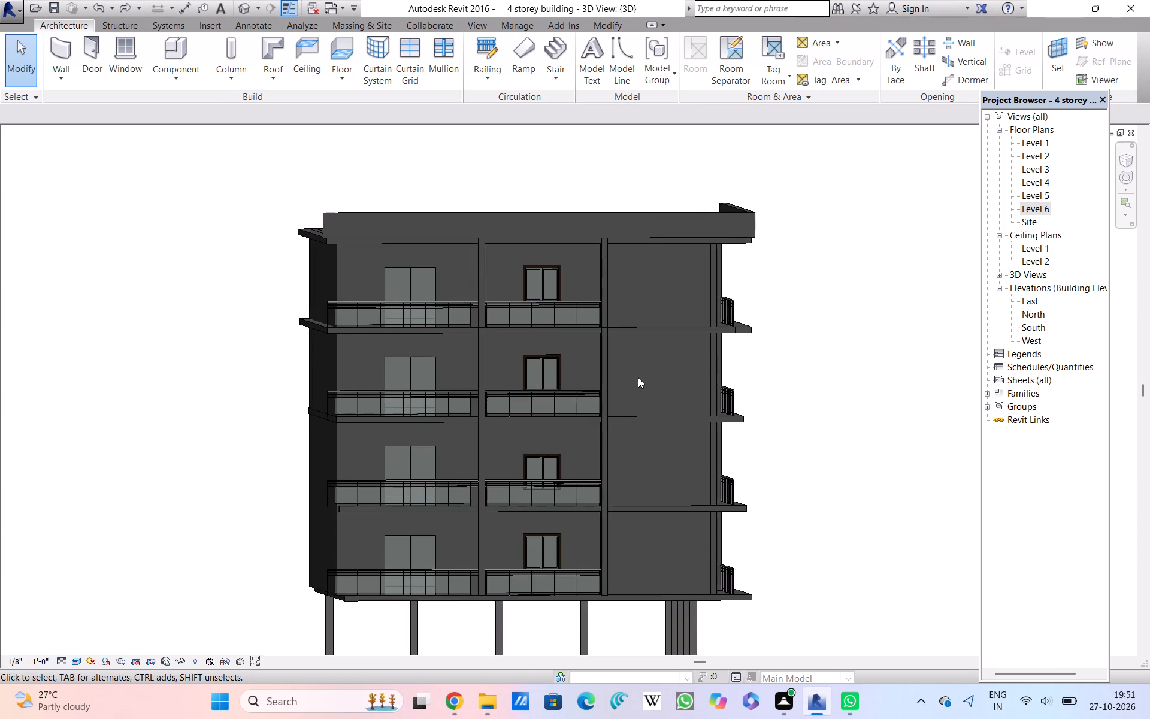
scroll(638, 368, "up", 3)
scroll(640, 355, "down", 4)
scroll(640, 355, "up", 1)
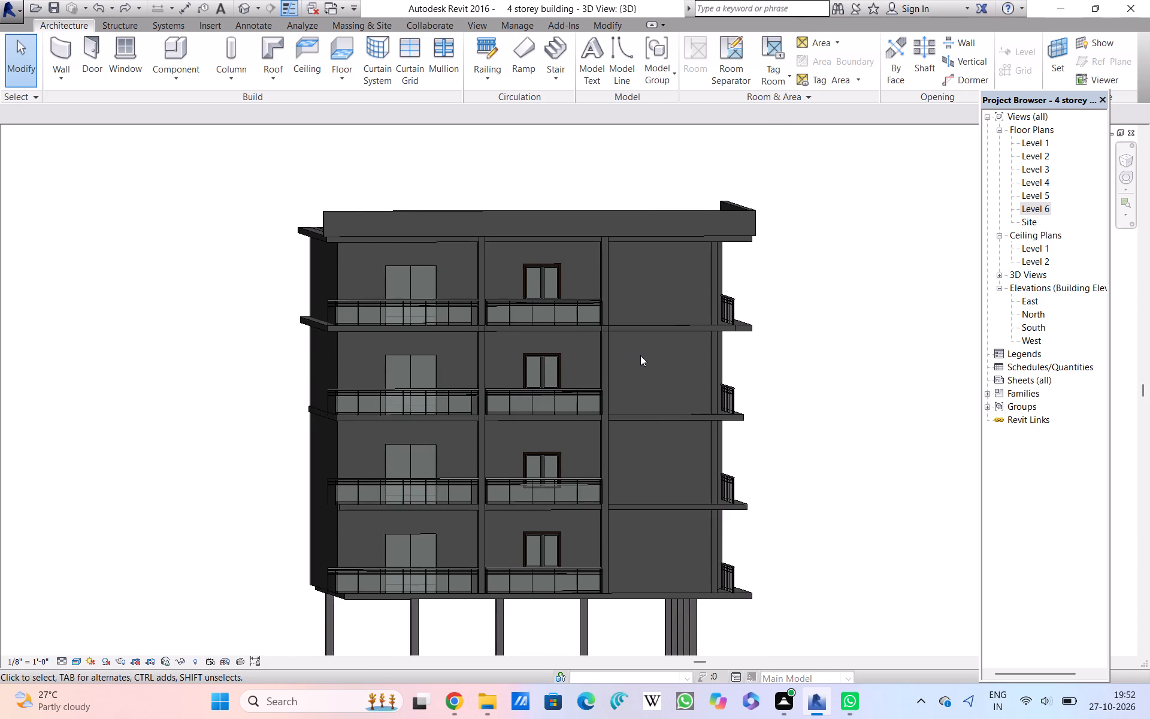
scroll(640, 355, "up", 8)
scroll(640, 354, "down", 5)
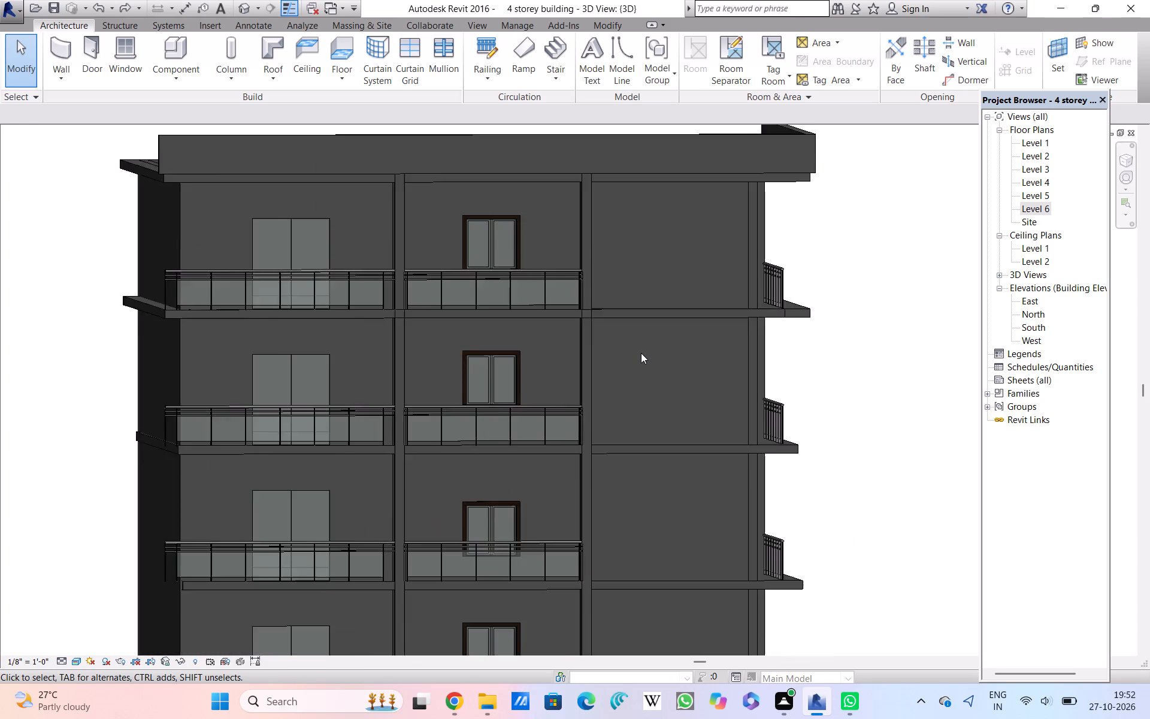
scroll(641, 353, "down", 8)
scroll(643, 352, "up", 2)
scroll(643, 352, "down", 8)
scroll(643, 352, "up", 1)
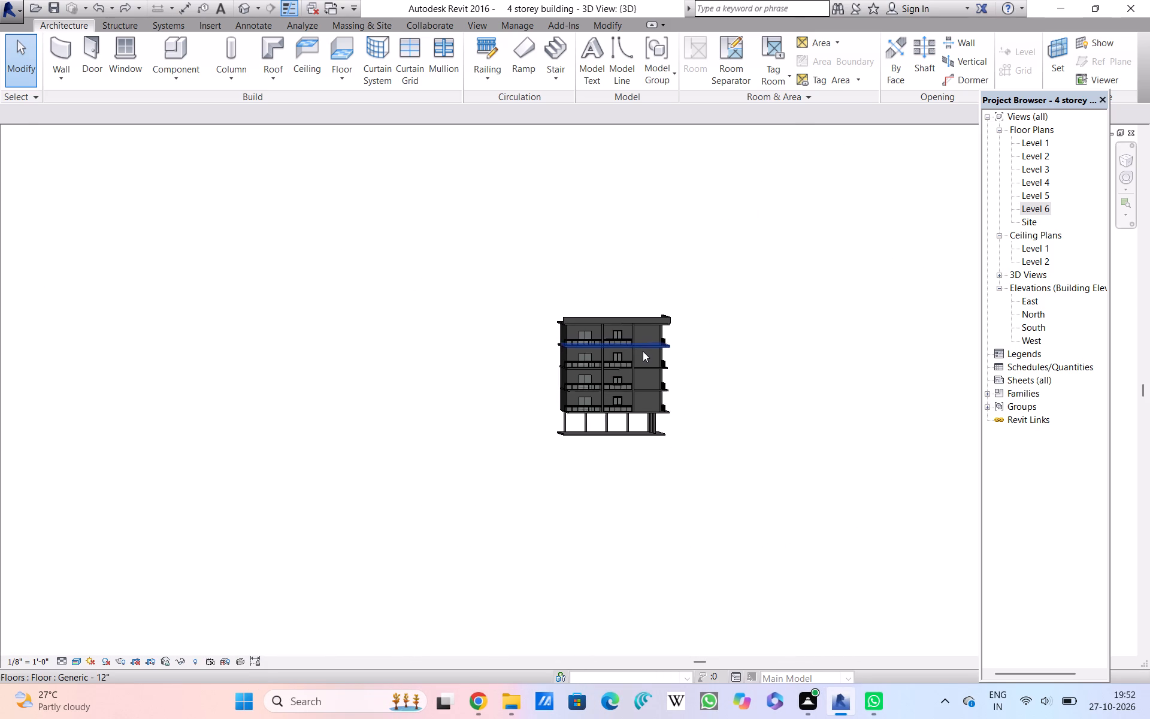
Examine the plain wall bay, framed window and side balcony railings of the upper storeys against the full facade.
scroll(643, 351, "up", 7)
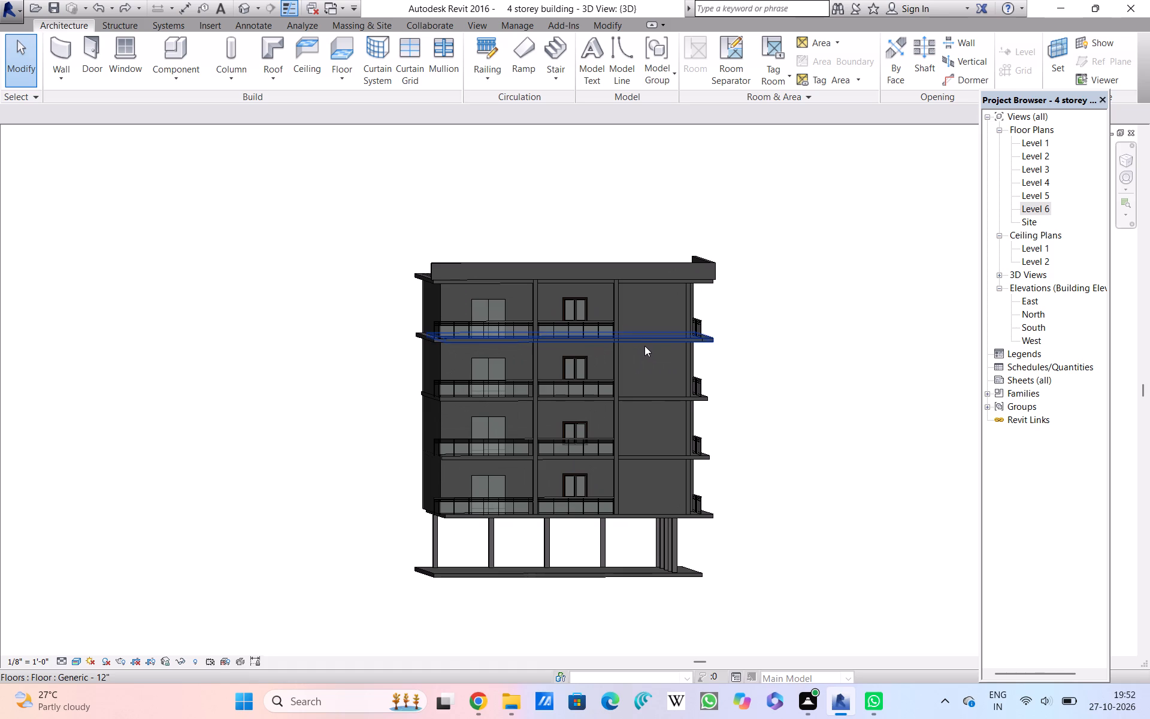
scroll(644, 352, "up", 3)
scroll(644, 353, "down", 7)
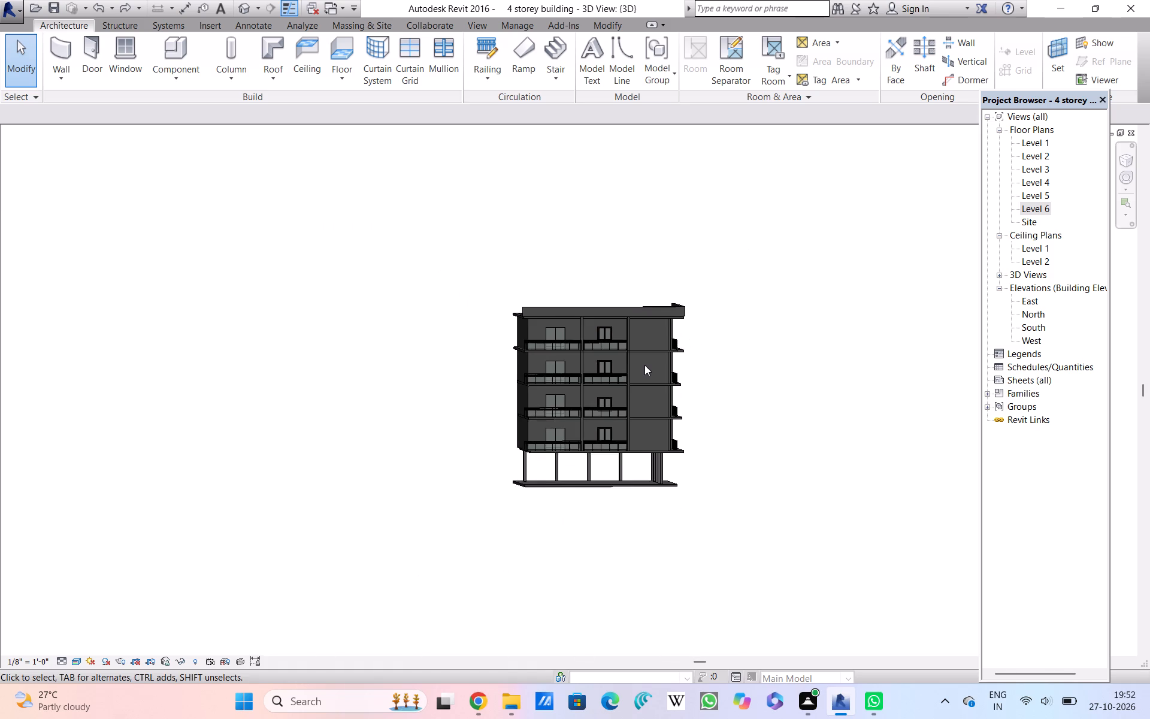
scroll(644, 365, "down", 3)
scroll(644, 364, "up", 8)
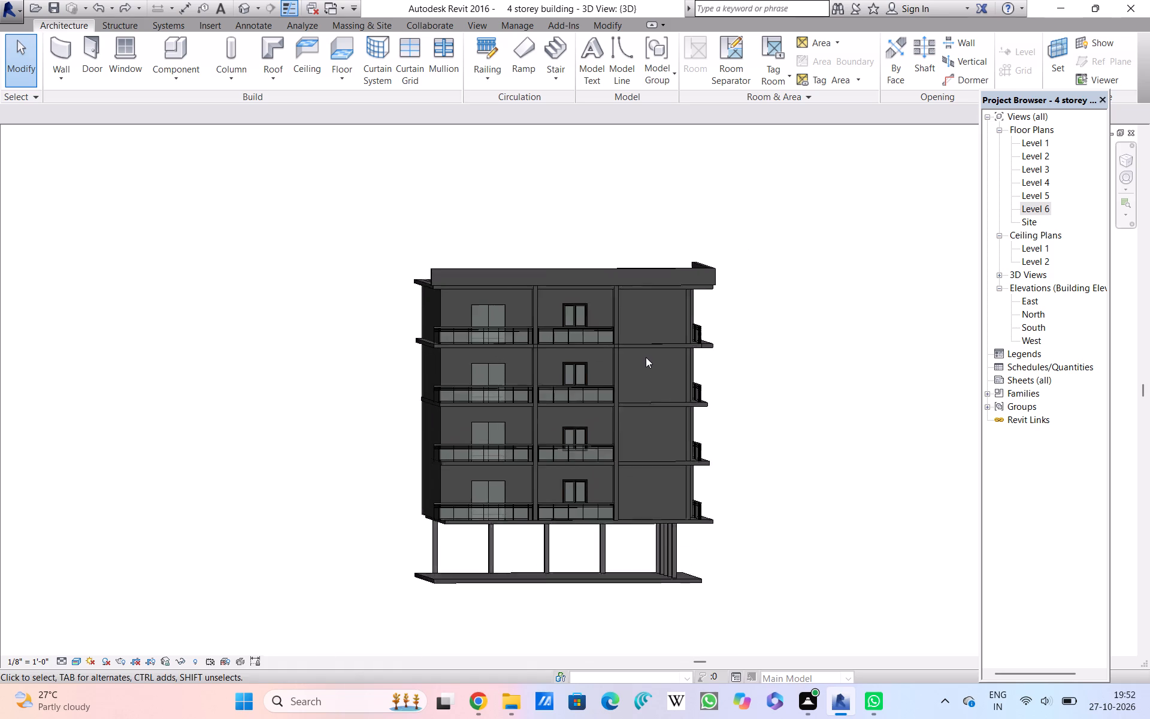
scroll(646, 362, "up", 9)
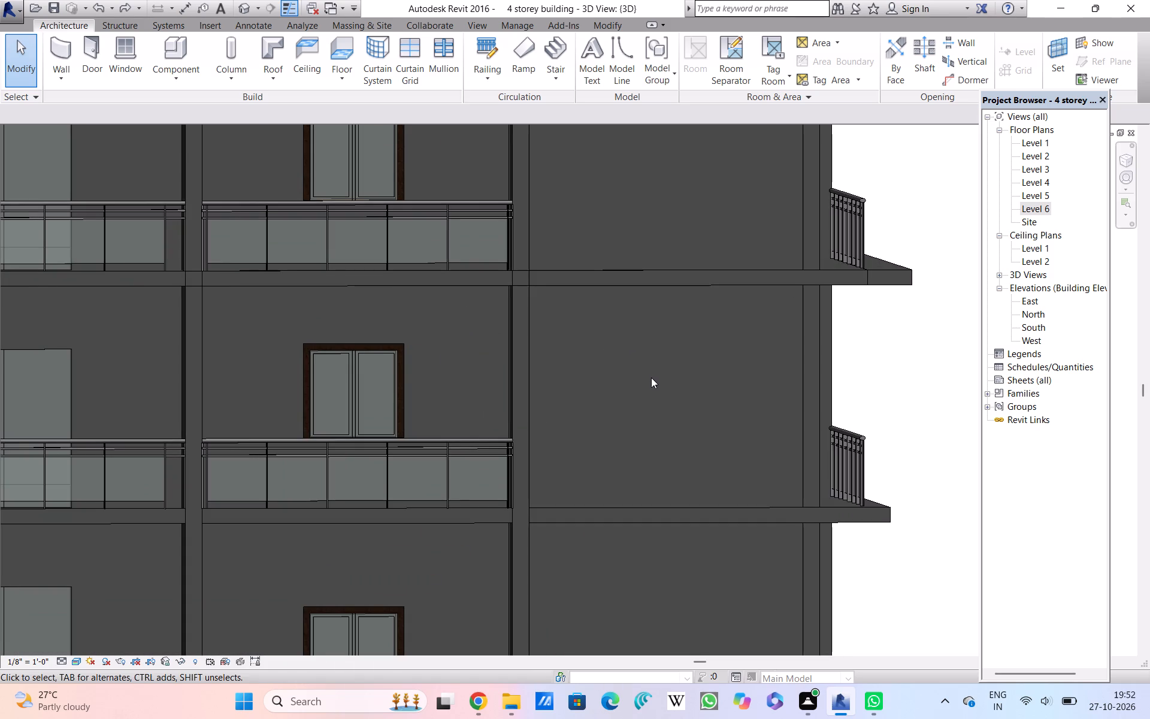
scroll(669, 494, "up", 2)
scroll(668, 501, "down", 7)
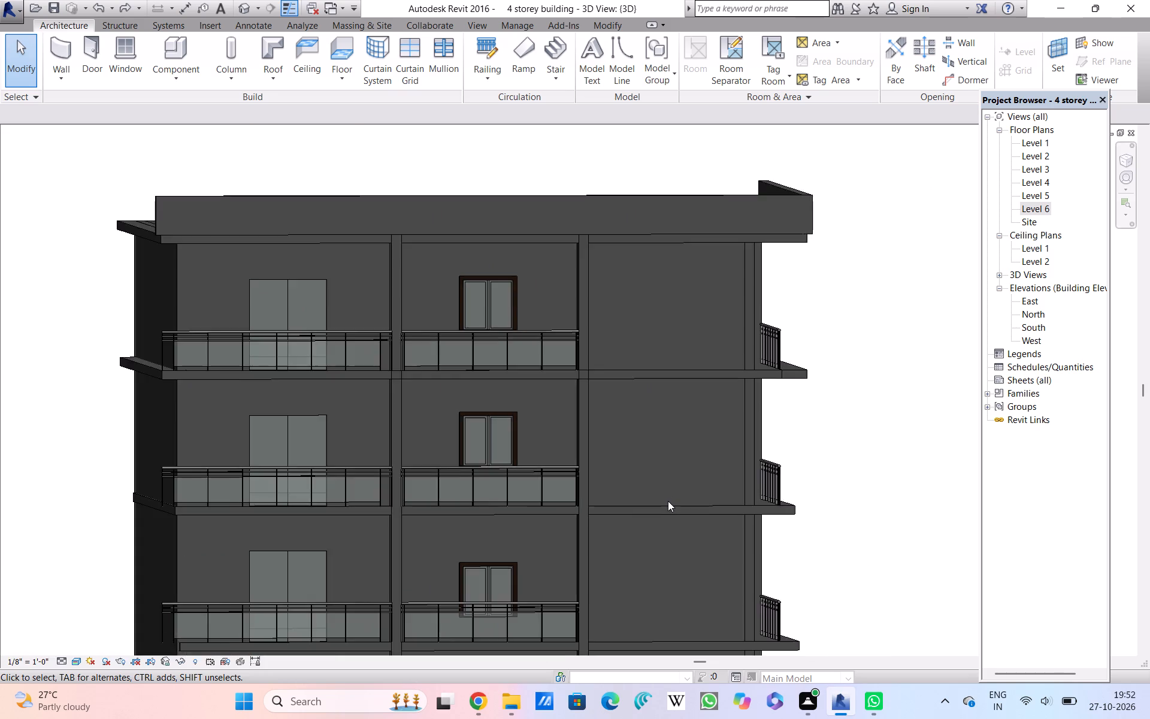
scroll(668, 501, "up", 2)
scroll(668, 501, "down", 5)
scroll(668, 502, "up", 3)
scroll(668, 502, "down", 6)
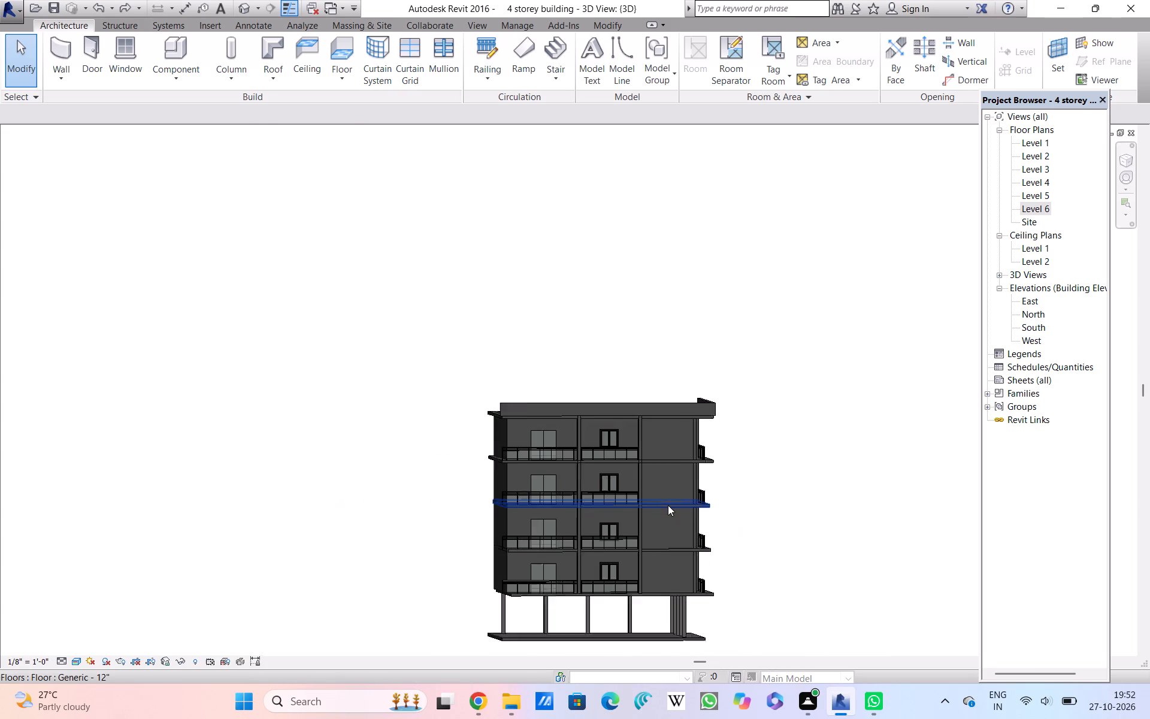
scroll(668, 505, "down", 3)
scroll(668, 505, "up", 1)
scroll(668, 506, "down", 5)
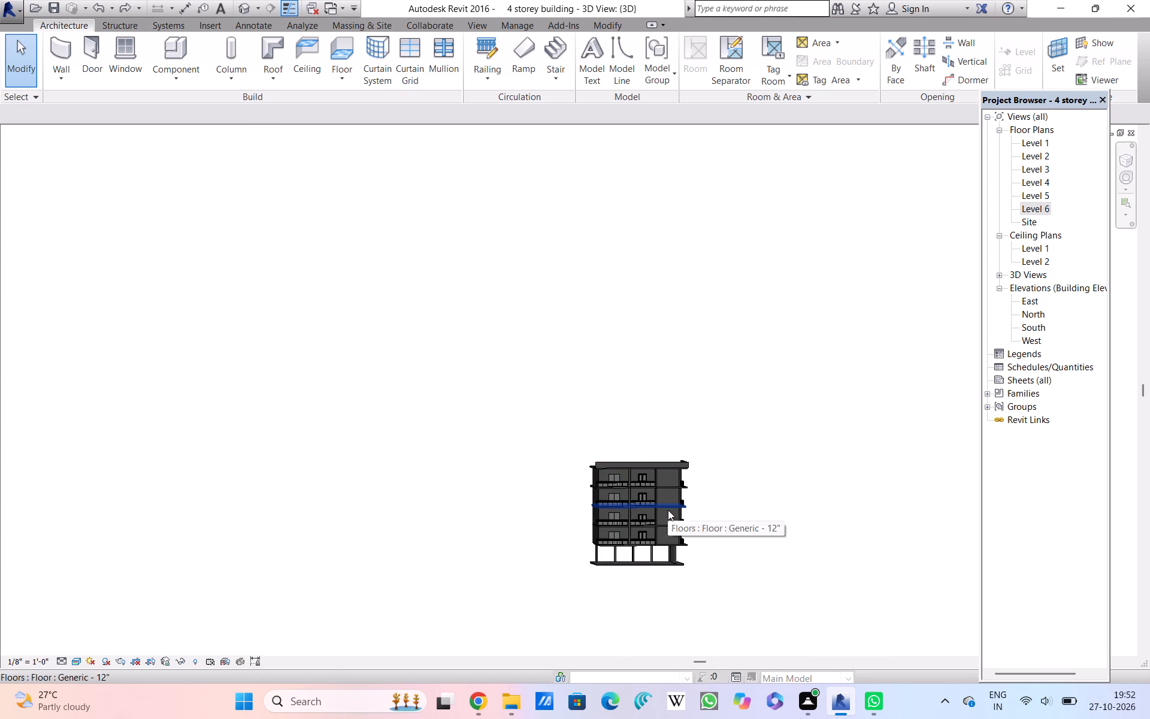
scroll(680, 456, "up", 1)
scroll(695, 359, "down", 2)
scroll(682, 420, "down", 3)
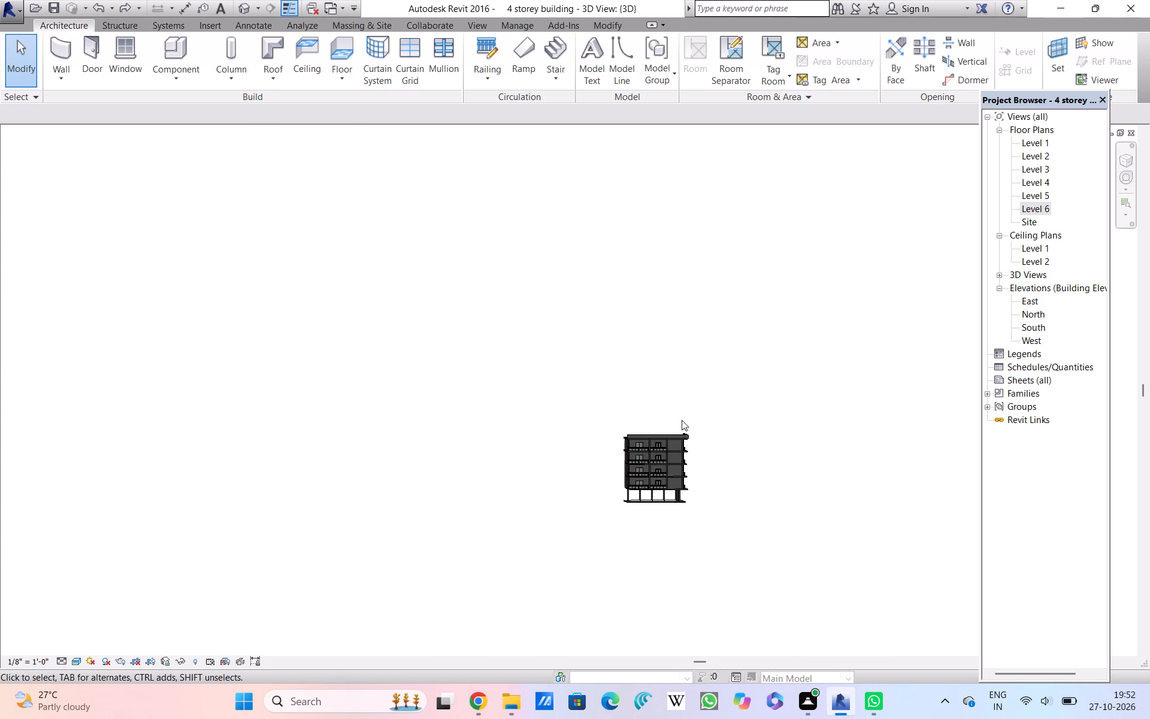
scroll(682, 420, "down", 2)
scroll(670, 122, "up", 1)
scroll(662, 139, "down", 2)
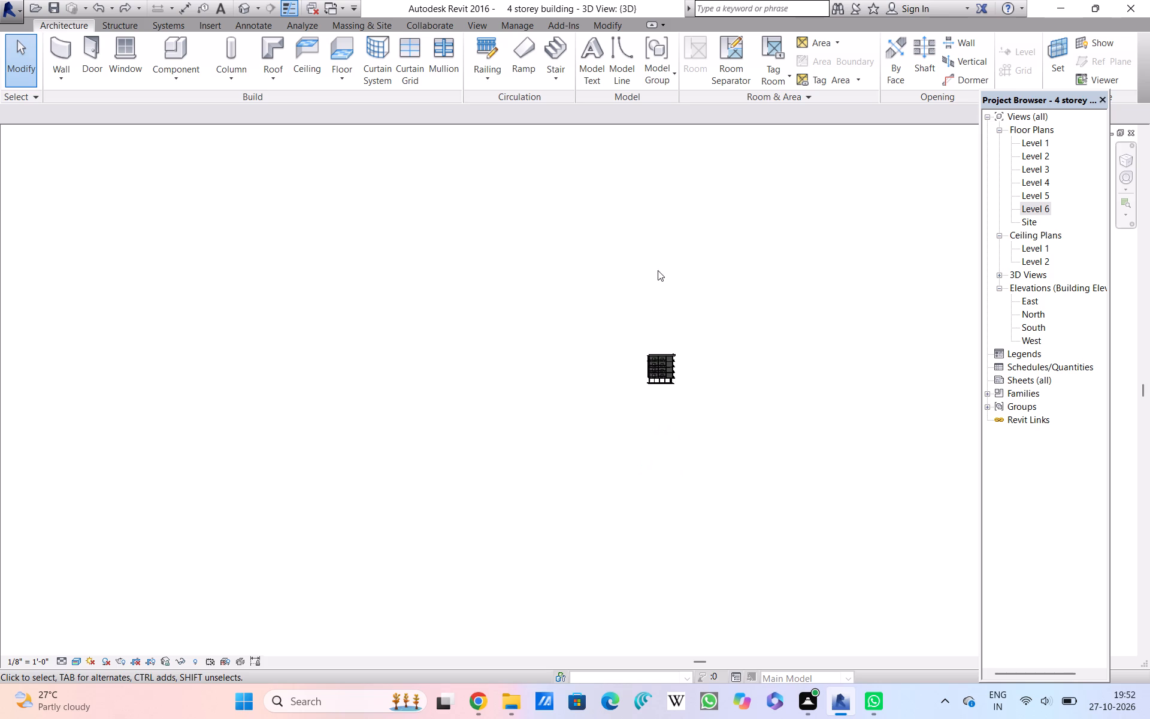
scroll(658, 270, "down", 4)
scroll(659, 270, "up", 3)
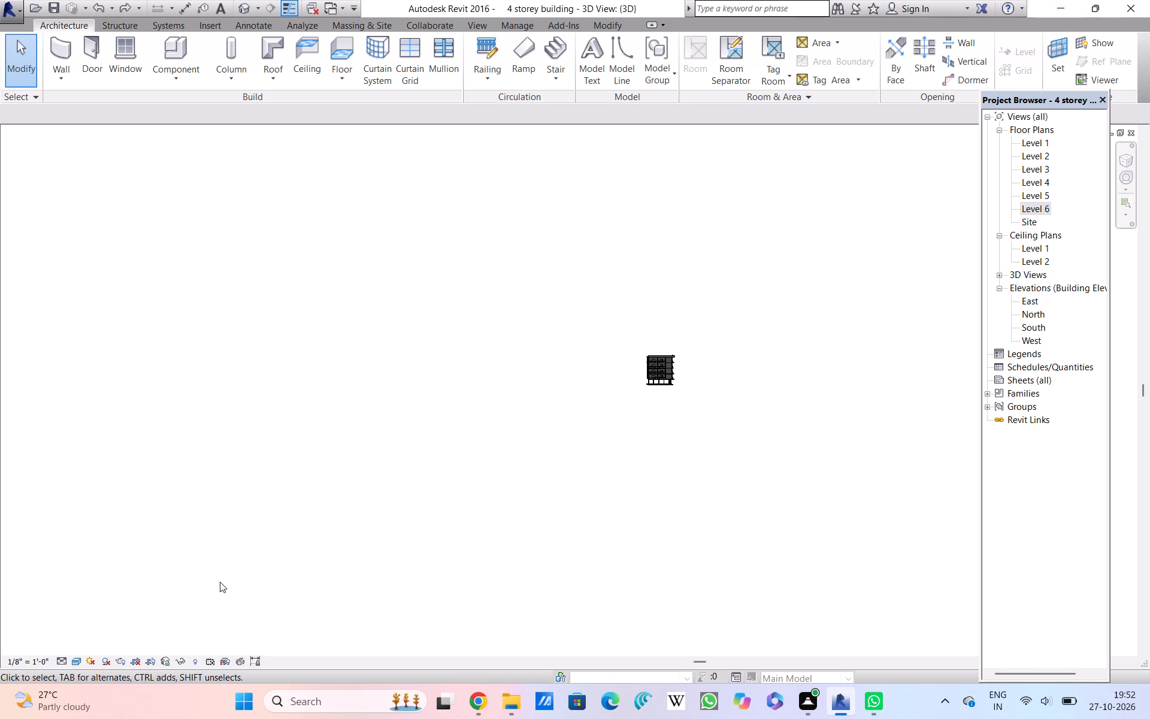
Examine all four storeys' front railings, windows and side balconies together with the ground-level columns.
scroll(674, 366, "up", 5)
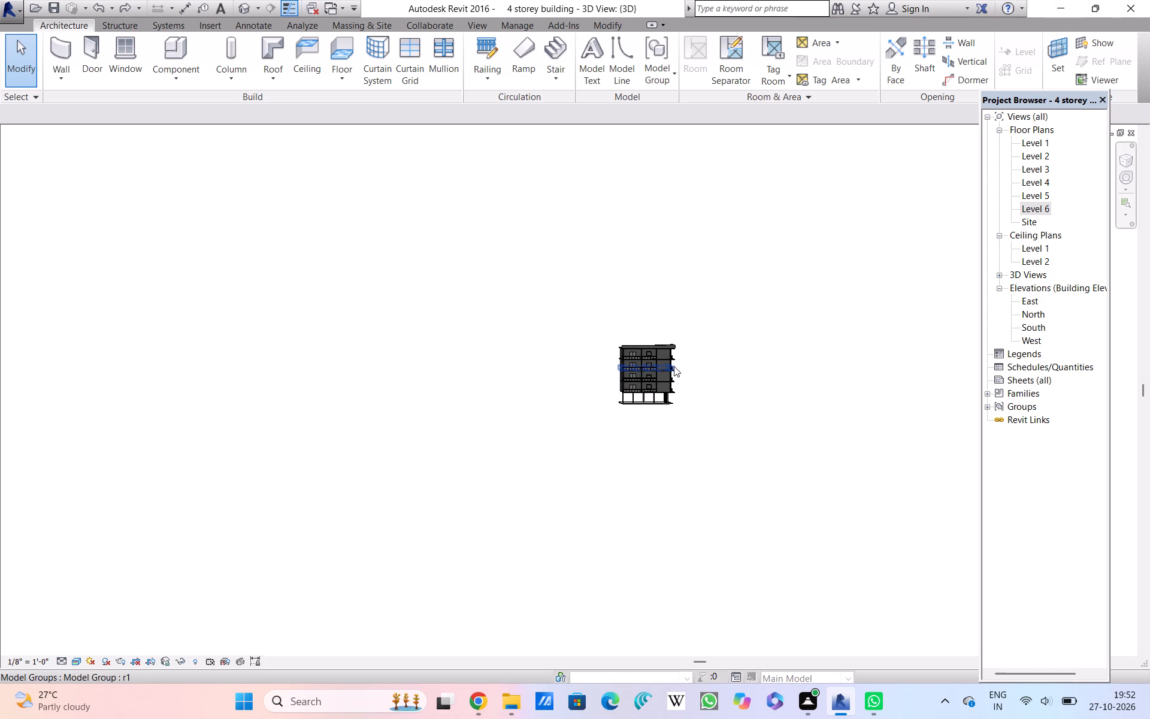
scroll(674, 366, "up", 18)
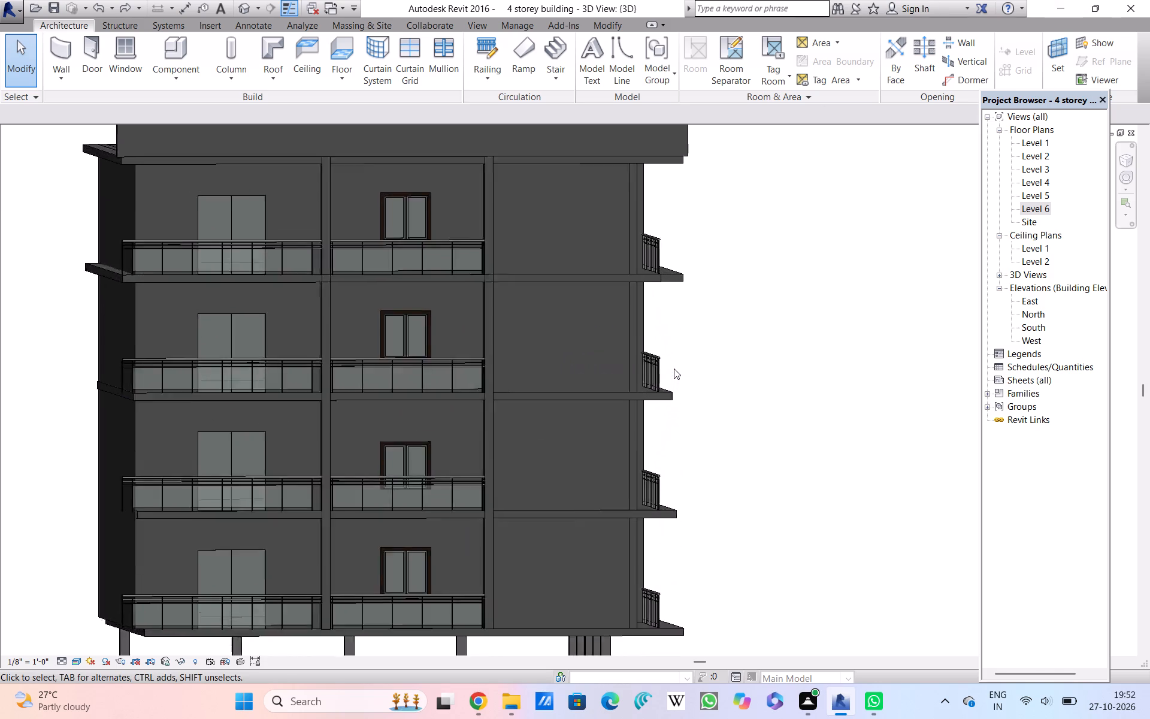
scroll(674, 368, "up", 2)
scroll(674, 368, "down", 4)
scroll(674, 368, "up", 2)
scroll(674, 366, "down", 4)
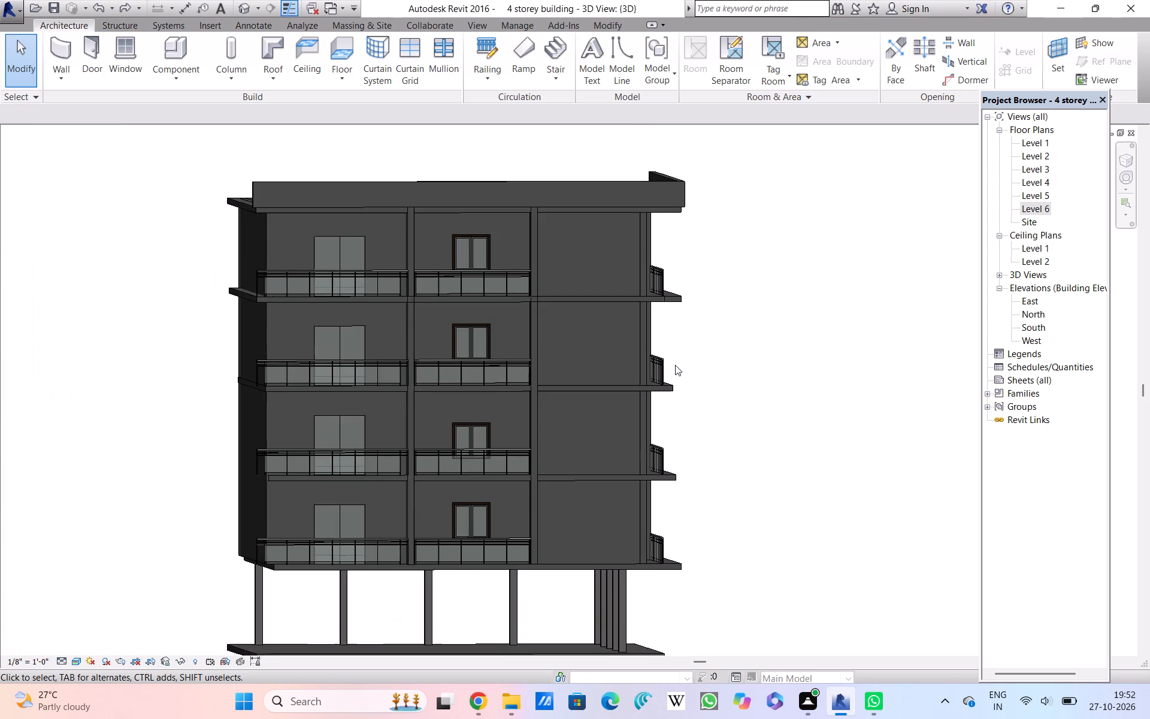
scroll(675, 365, "down", 4)
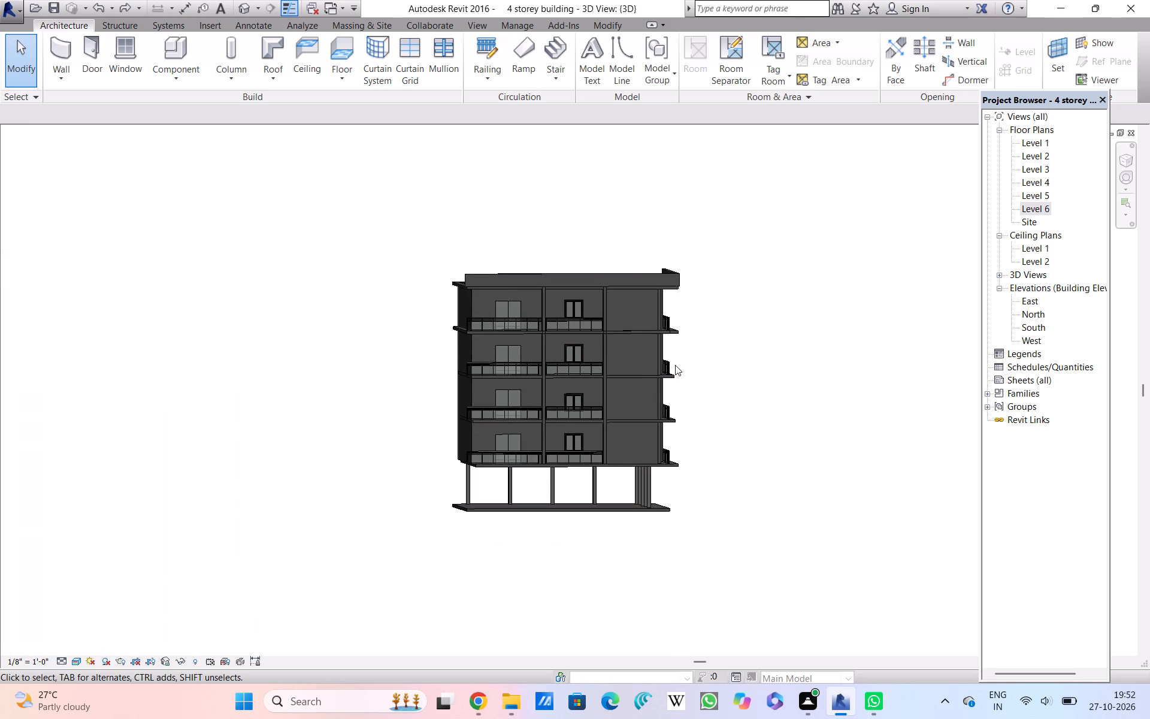
Examine the side balcony railings and projecting slab edges beside the plain wall bays of the middle storeys.
scroll(675, 365, "up", 5)
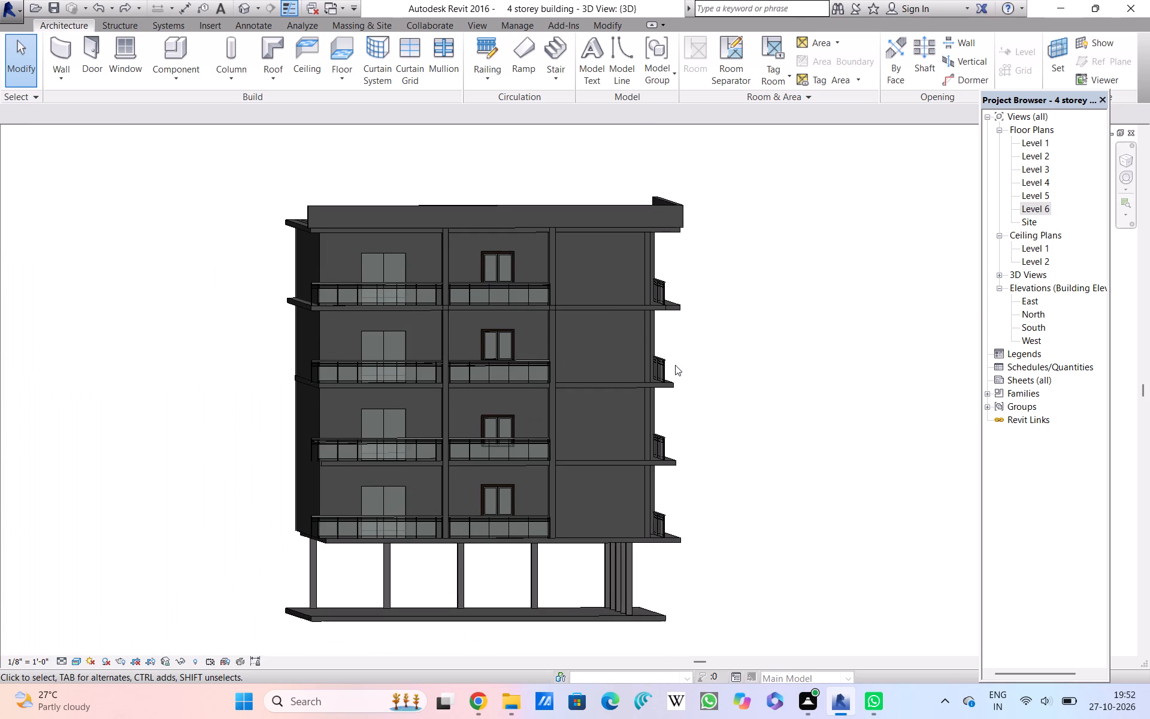
scroll(675, 365, "up", 7)
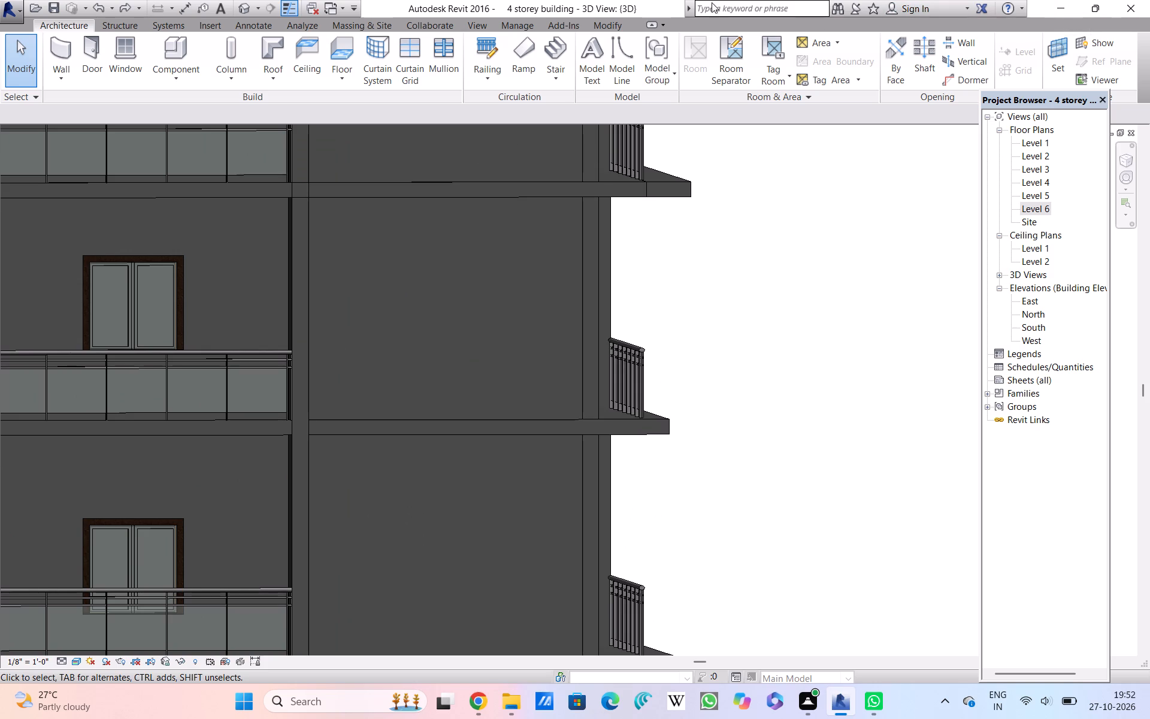
scroll(737, 306, "down", 4)
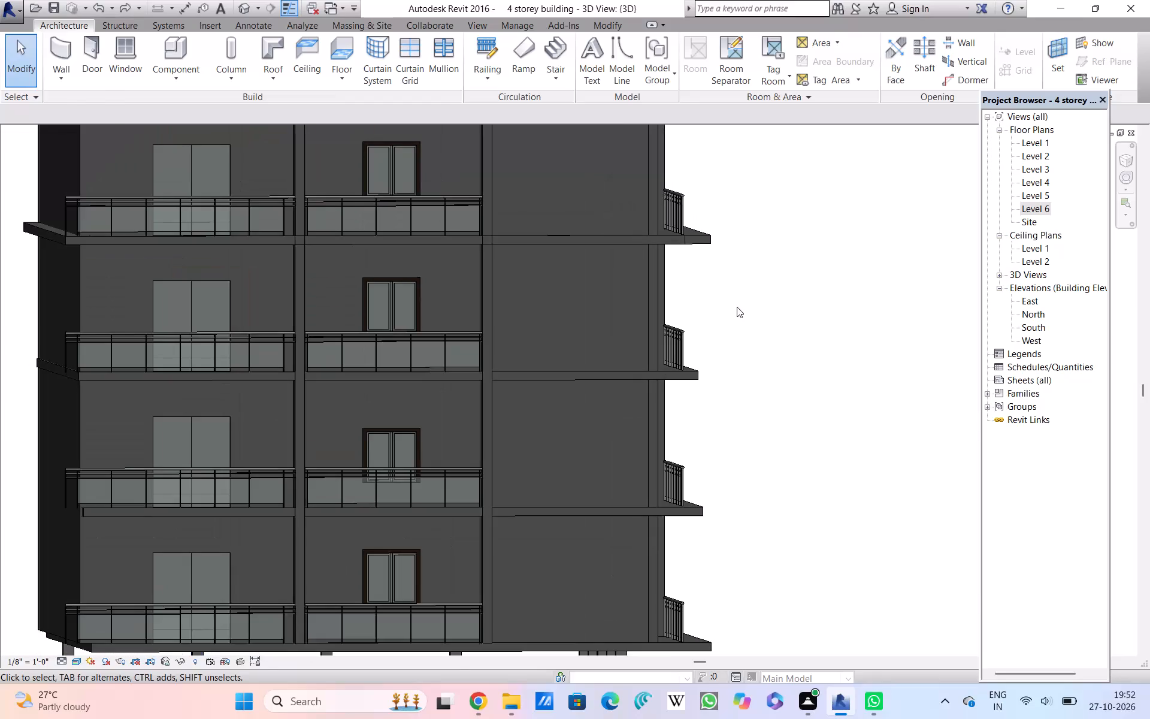
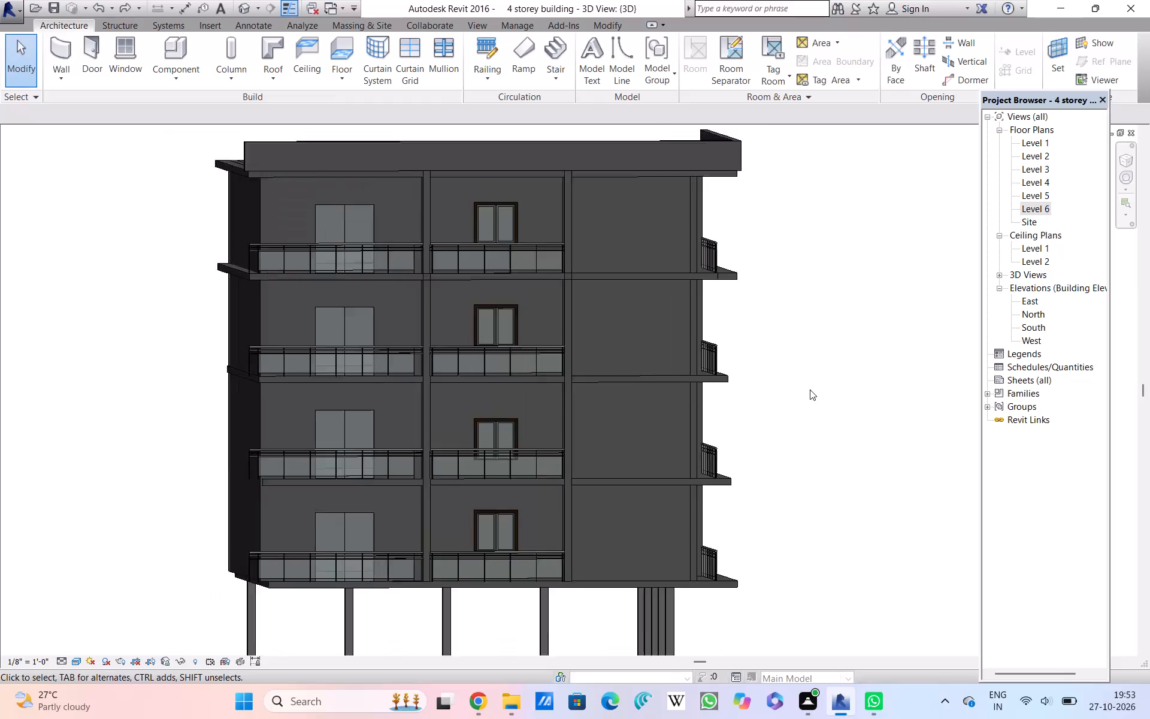
Examine the front railings, doors and windows across all four storeys of the facade.
scroll(810, 389, "up", 3)
scroll(810, 389, "down", 1)
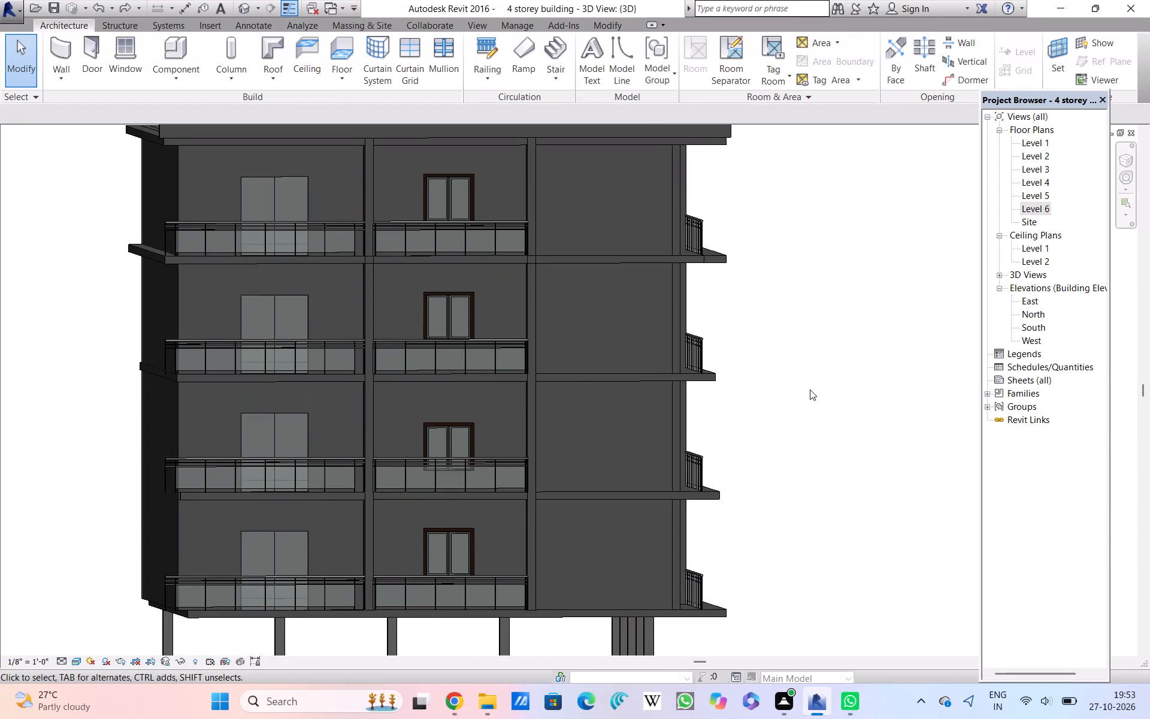
scroll(486, 434, "down", 1)
scroll(486, 434, "up", 3)
scroll(486, 434, "down", 2)
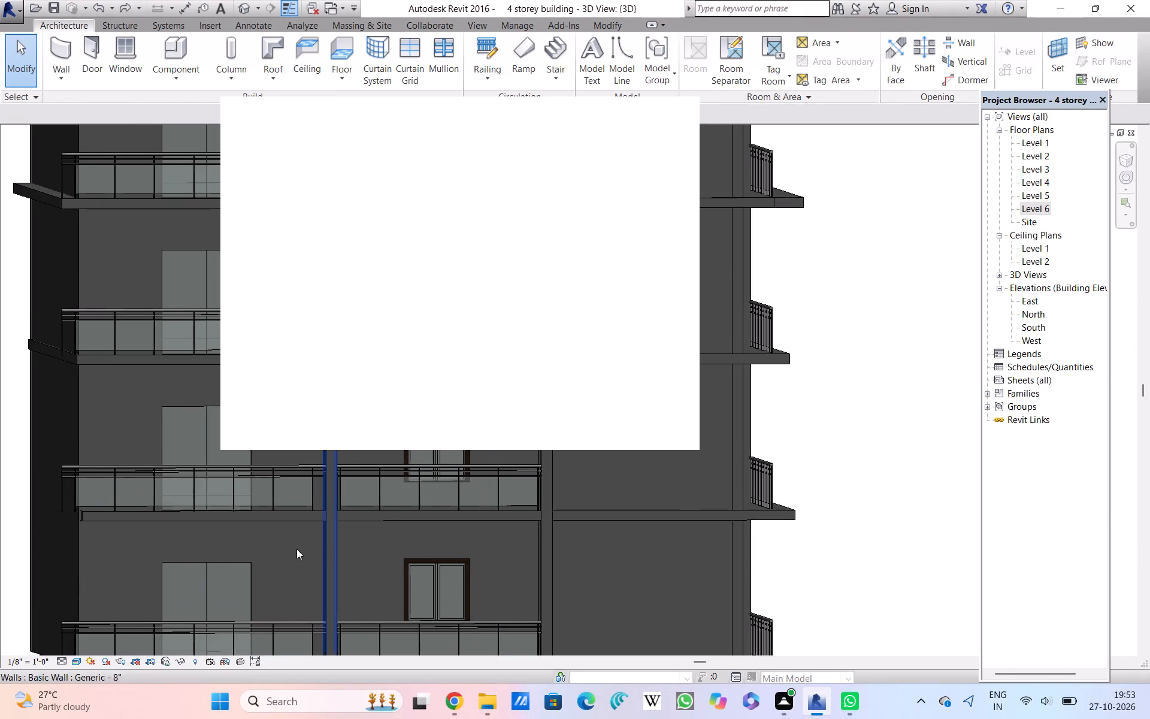
scroll(516, 259, "down", 1)
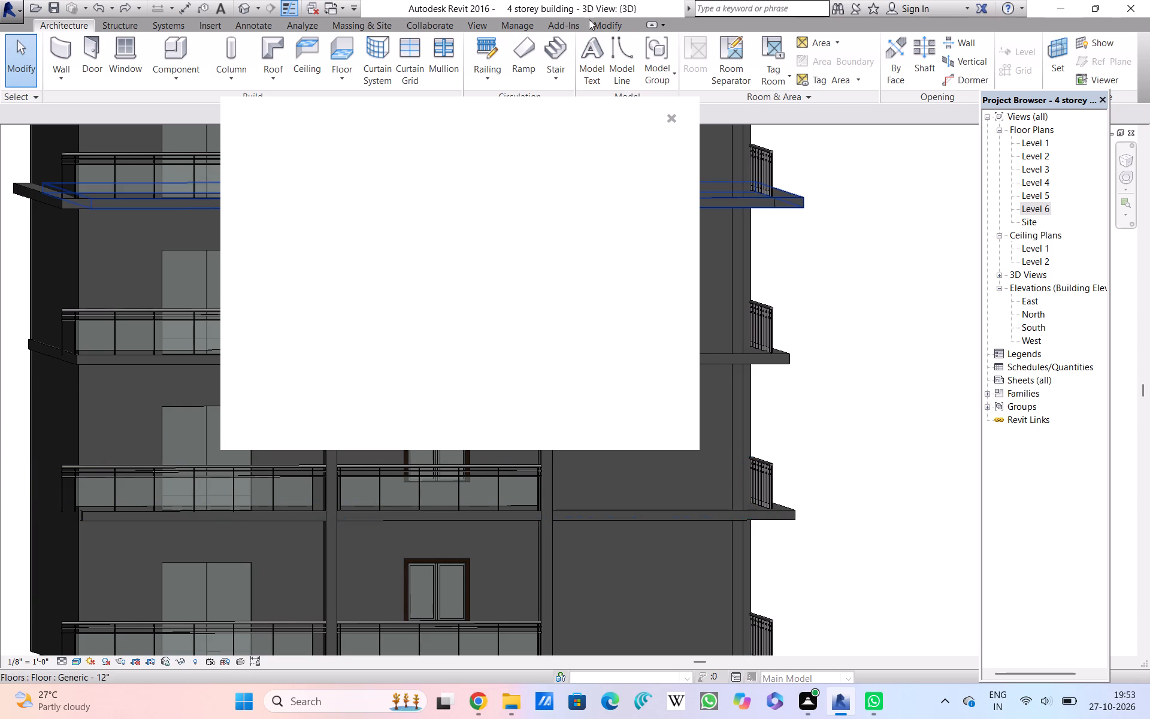
Close the blank pop-up window covering the 3D view.
left_click(671, 117)
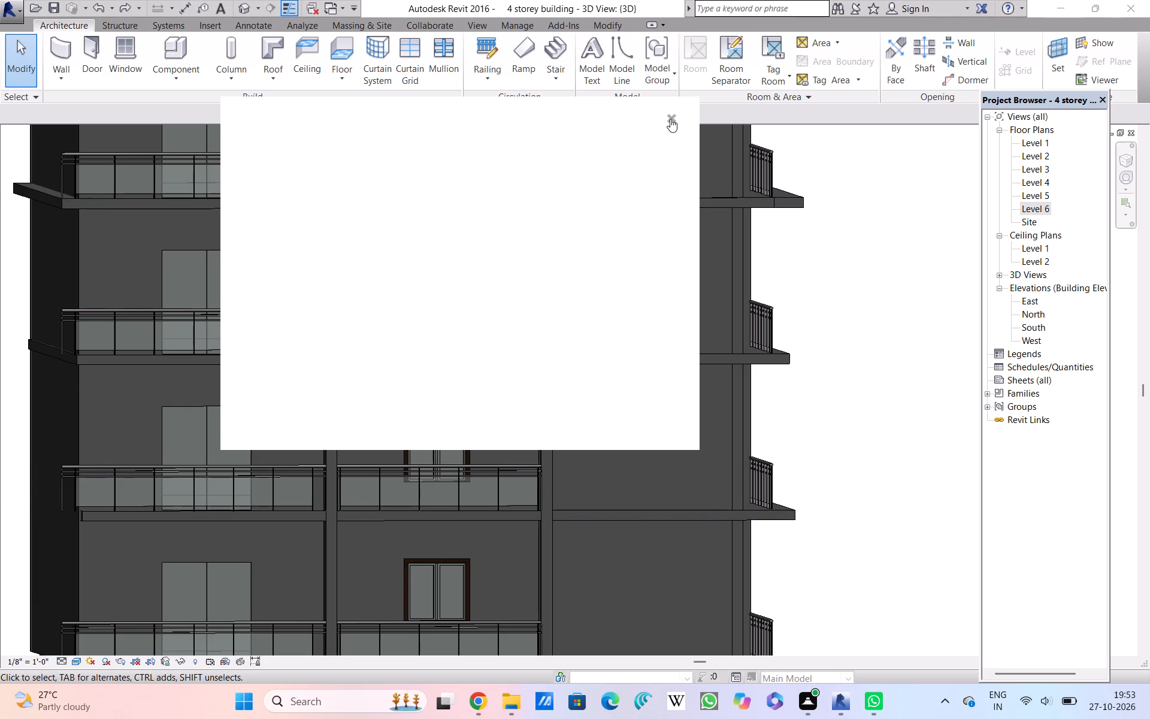
Examine the middle storeys' front balconies and slab edges, comparing them with the whole building down to the base slab.
scroll(525, 347, "up", 1)
scroll(525, 338, "down", 3)
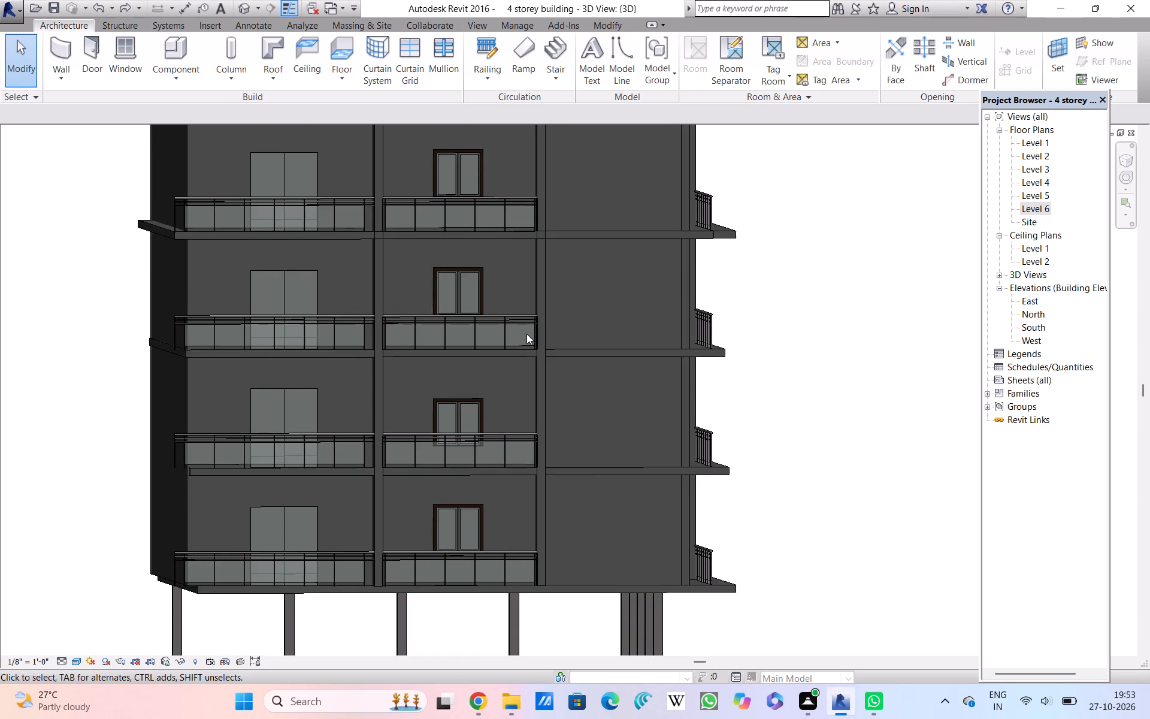
scroll(526, 335, "down", 6)
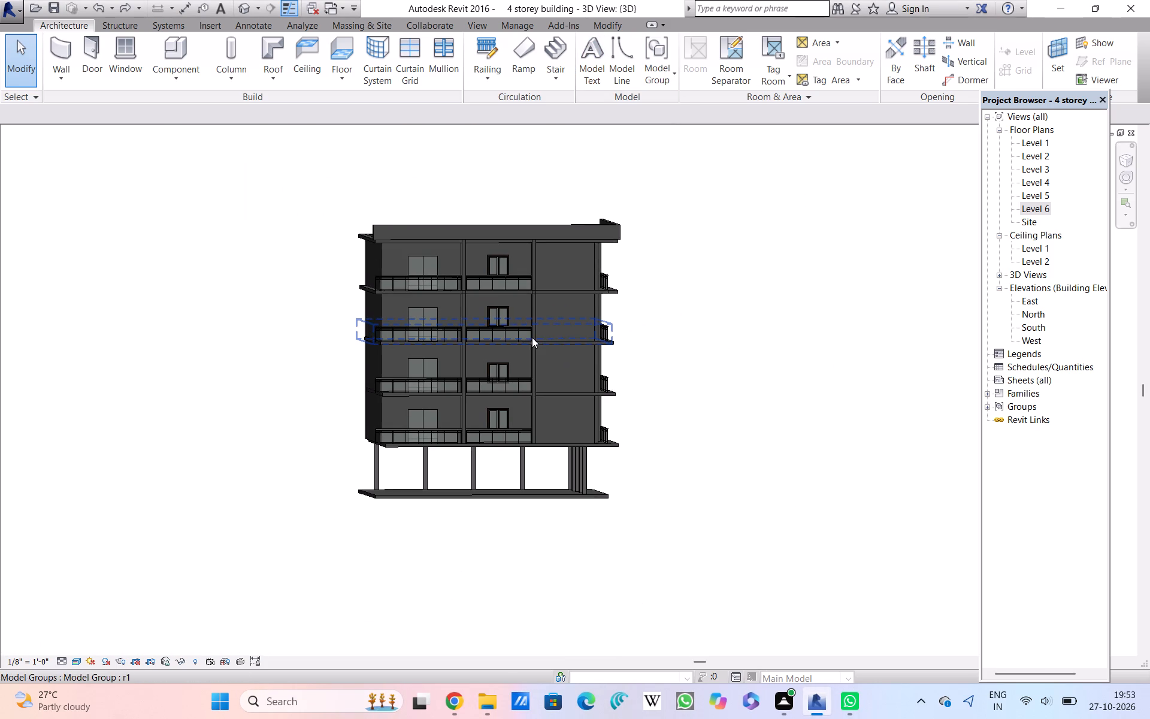
scroll(532, 336, "up", 7)
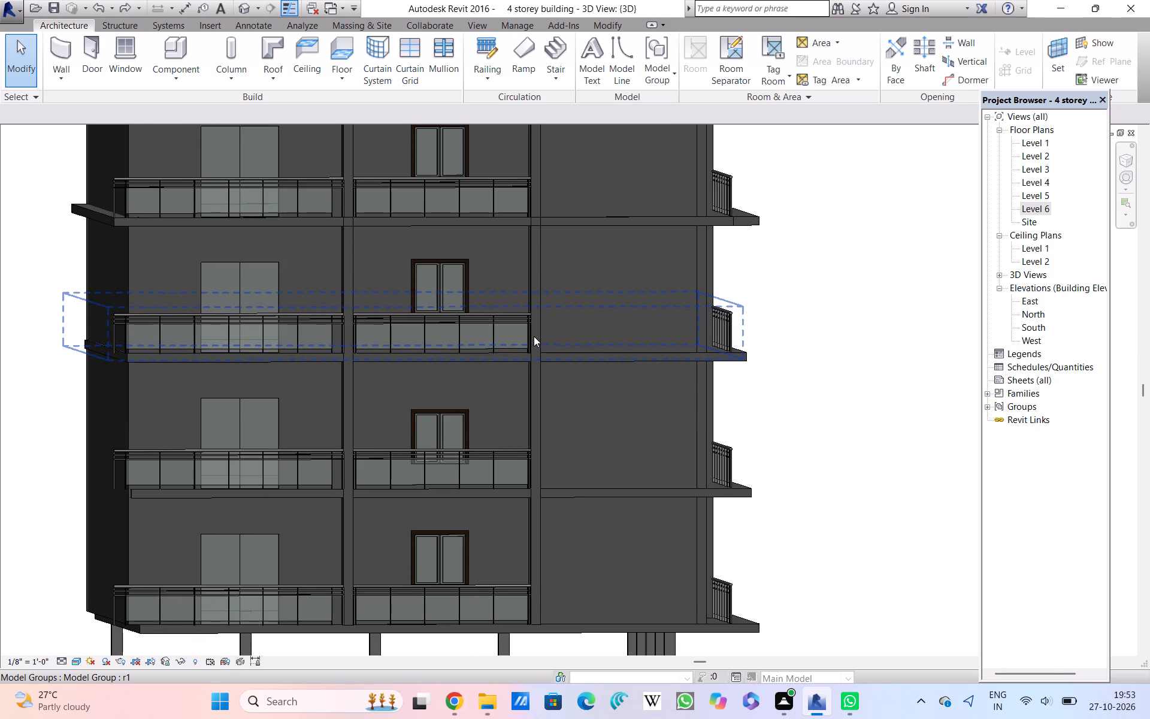
scroll(534, 335, "up", 1)
scroll(534, 334, "down", 2)
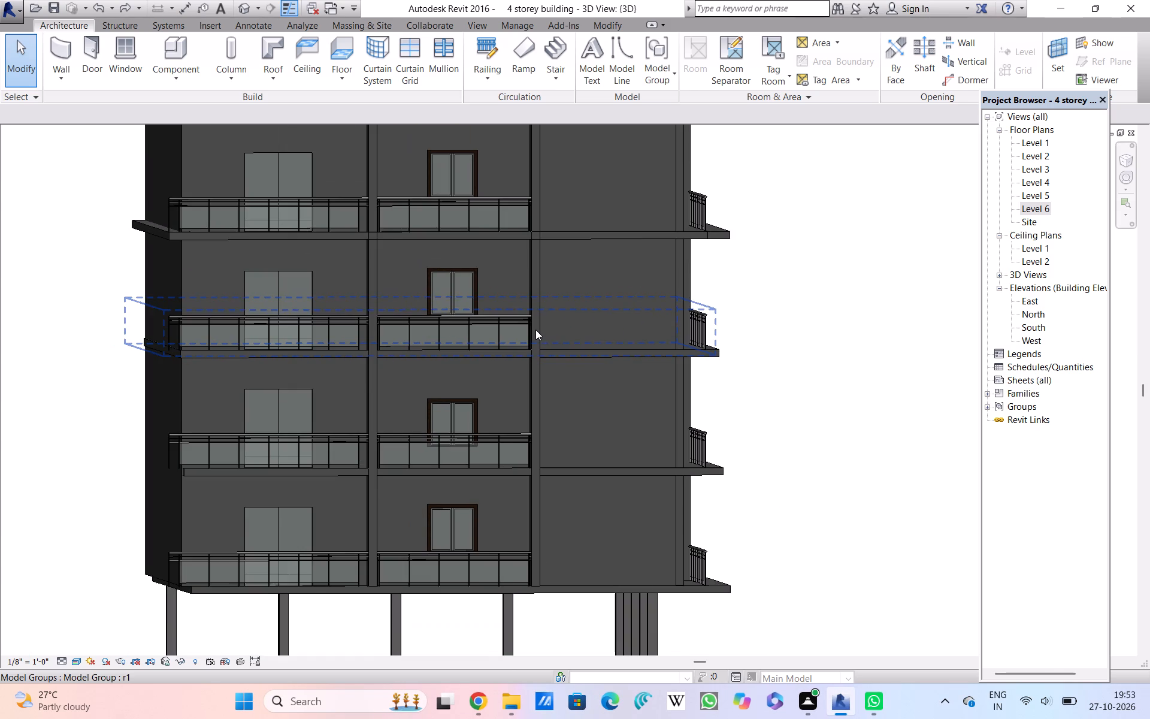
Examine the framed windows, front railings and plain wall bays of the four storeys against the full facade.
scroll(535, 330, "up", 2)
scroll(535, 328, "down", 2)
scroll(538, 327, "up", 1)
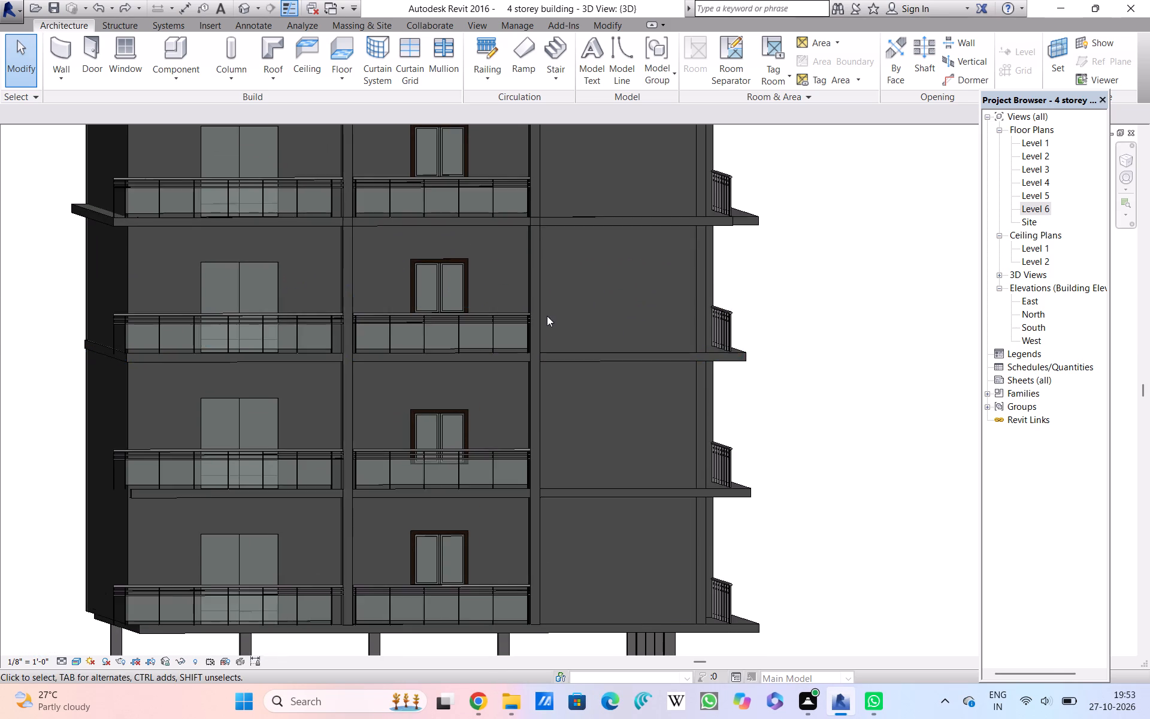
scroll(547, 317, "down", 2)
scroll(547, 320, "up", 5)
scroll(547, 321, "down", 8)
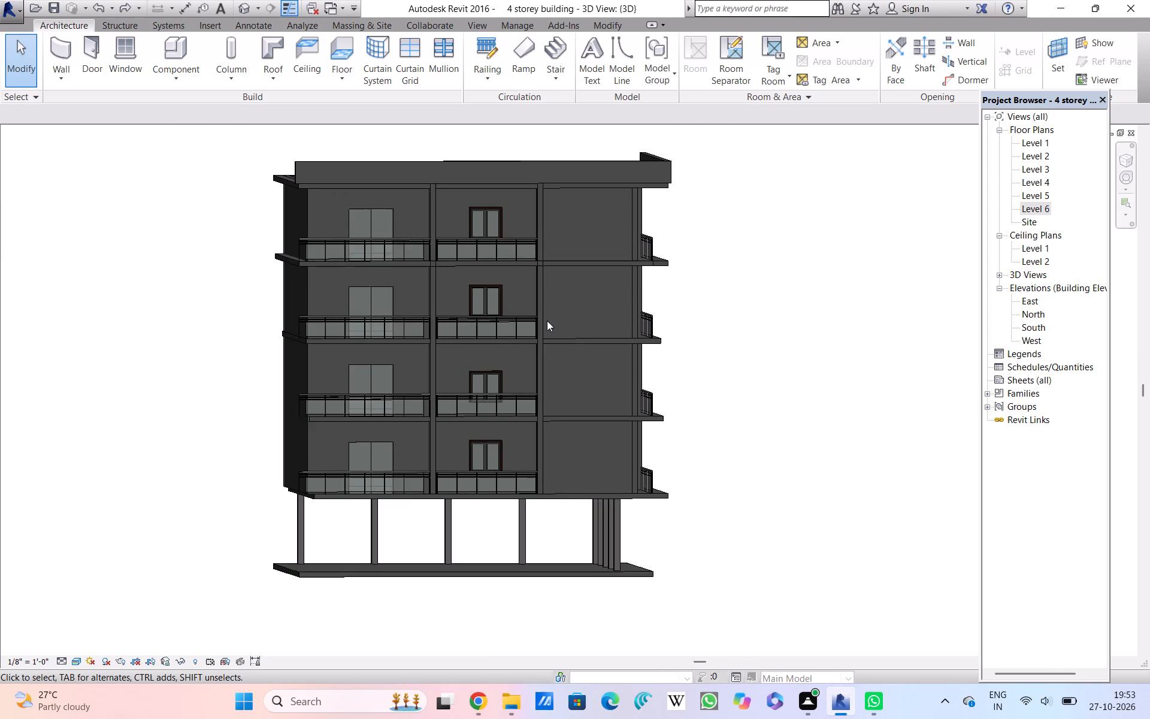
scroll(547, 321, "up", 2)
scroll(547, 319, "down", 2)
scroll(547, 320, "up", 3)
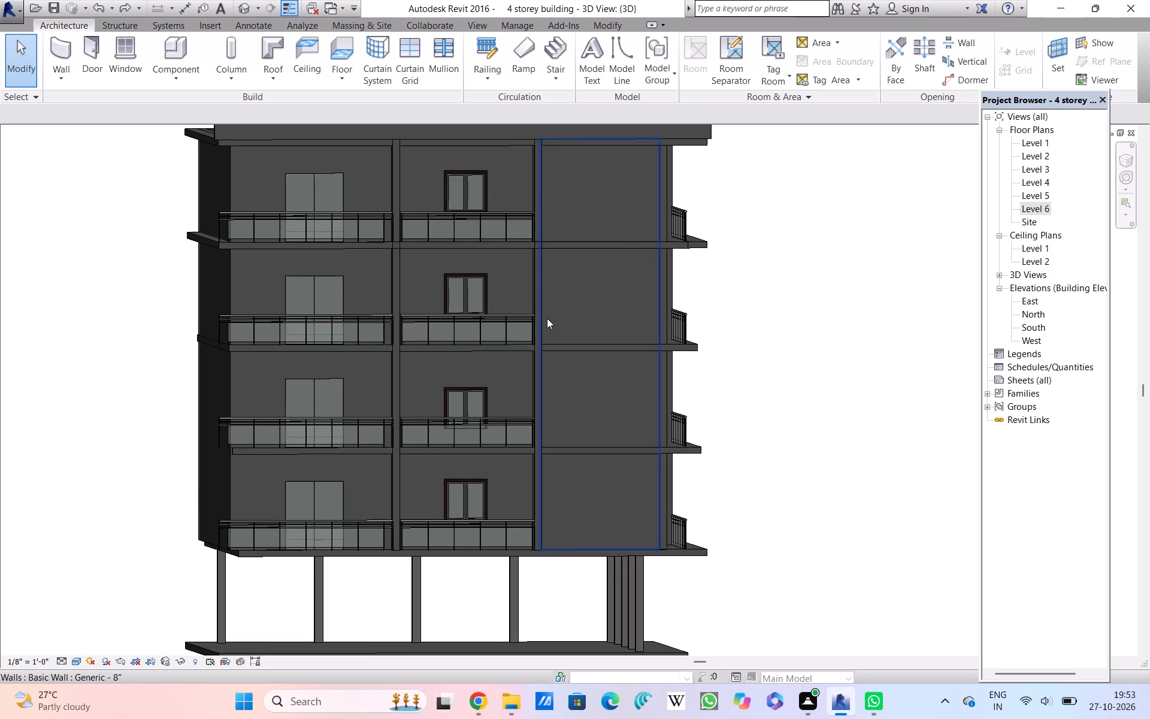
scroll(547, 318, "up", 2)
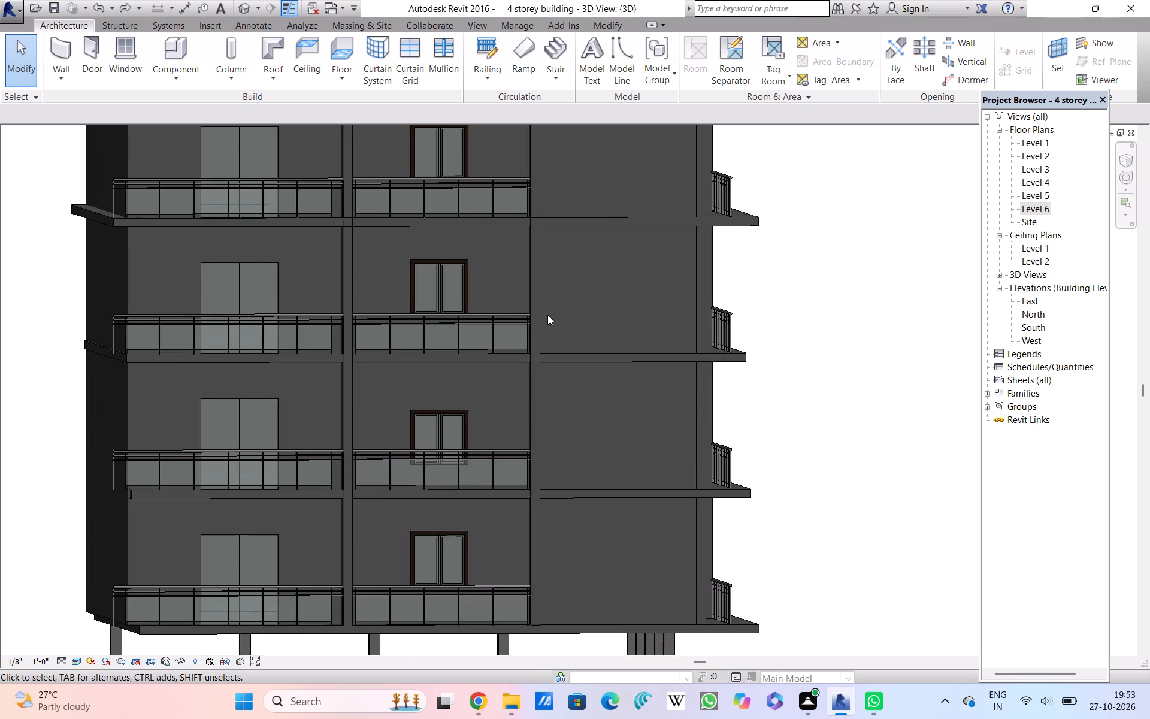
Examine the building's overall massing from the roof parapet to the base slab.
scroll(547, 315, "down", 6)
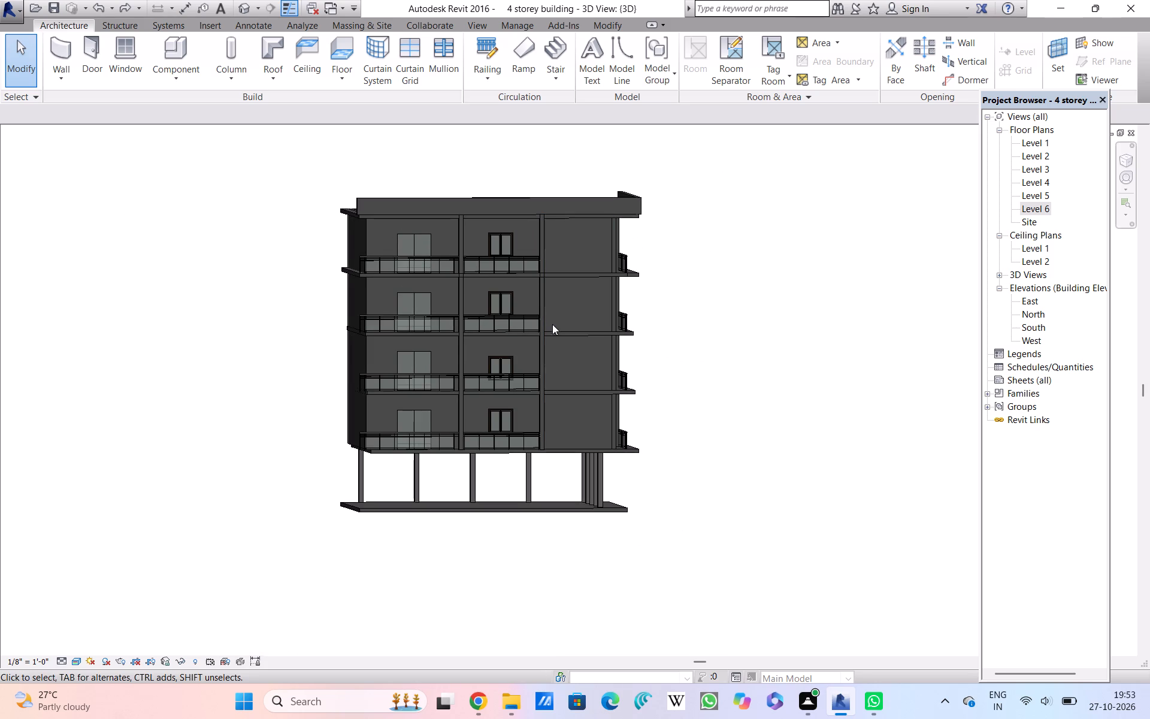
scroll(556, 326, "up", 1)
scroll(556, 327, "down", 3)
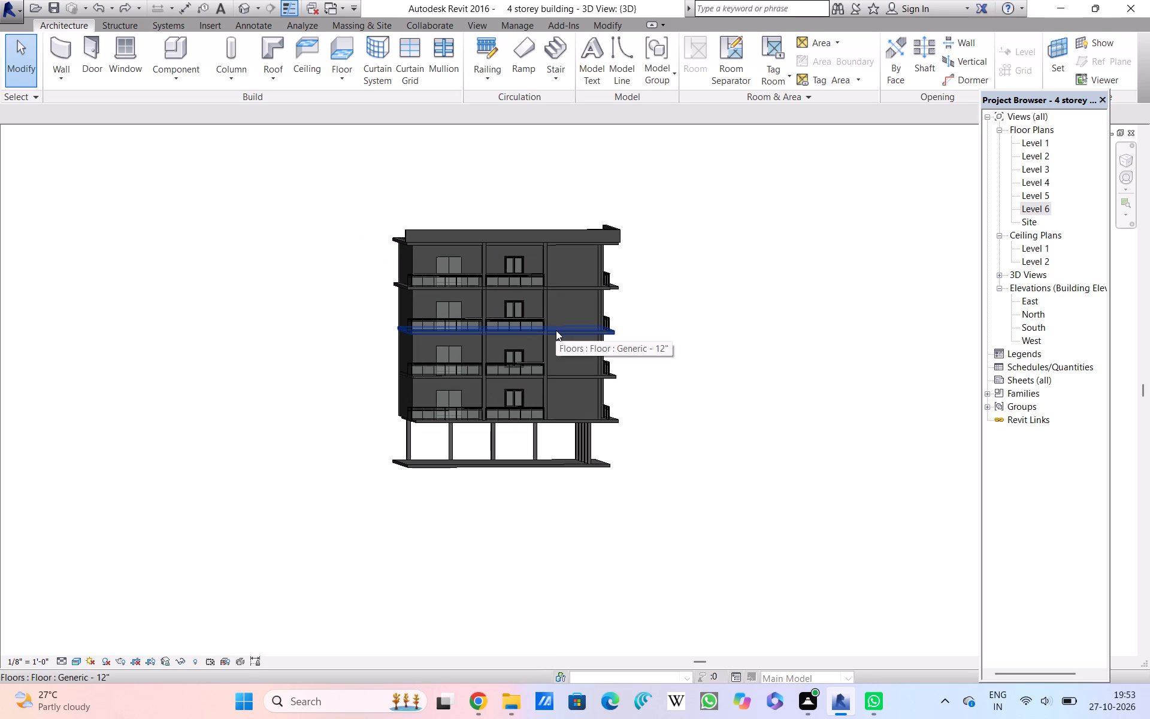
scroll(556, 333, "up", 3)
scroll(556, 331, "down", 6)
scroll(556, 334, "up", 5)
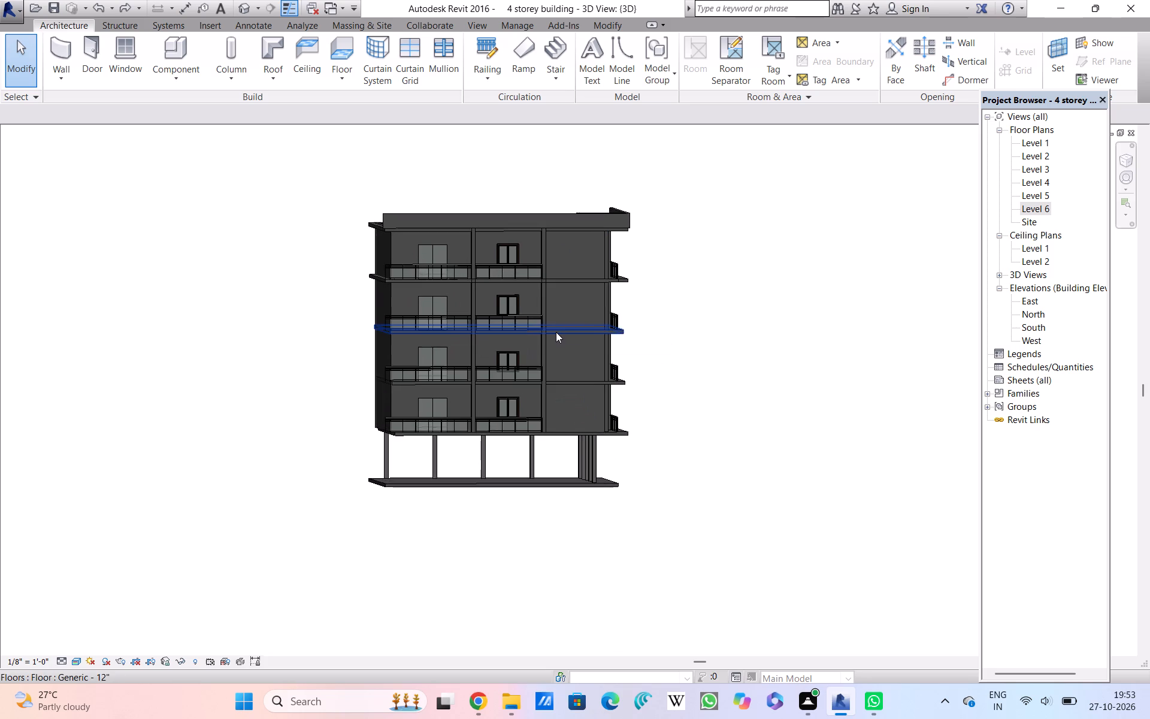
scroll(556, 333, "up", 2)
scroll(556, 333, "down", 3)
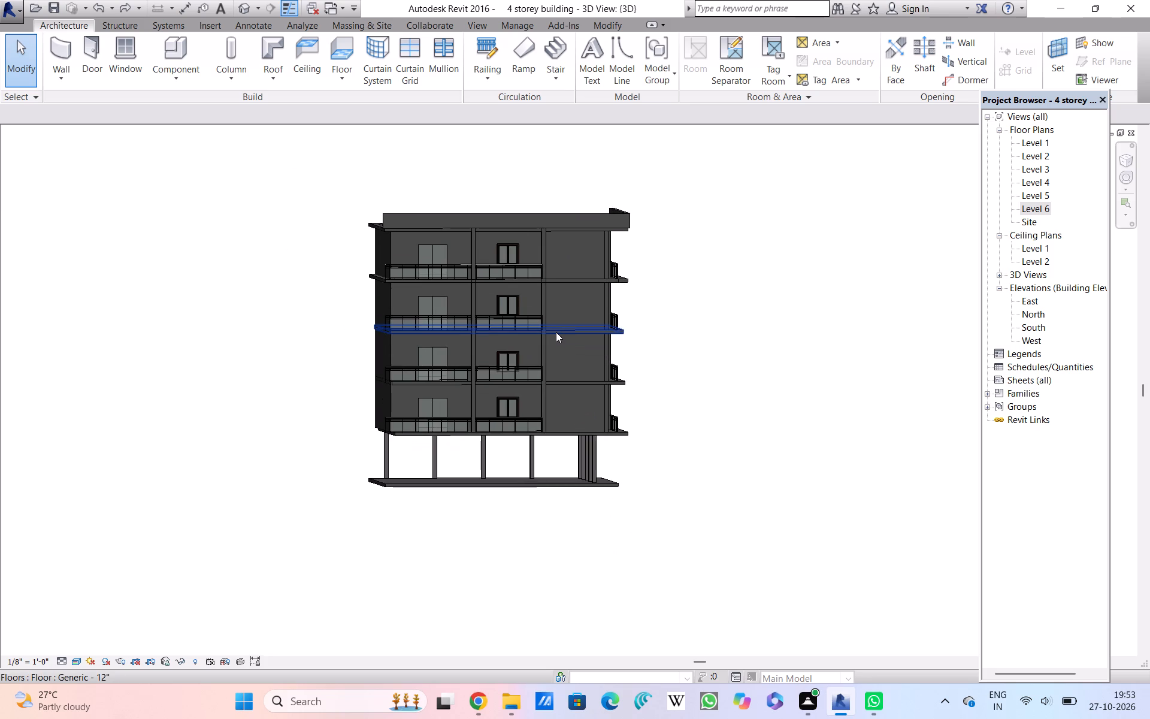
scroll(556, 330, "up", 2)
scroll(556, 330, "down", 9)
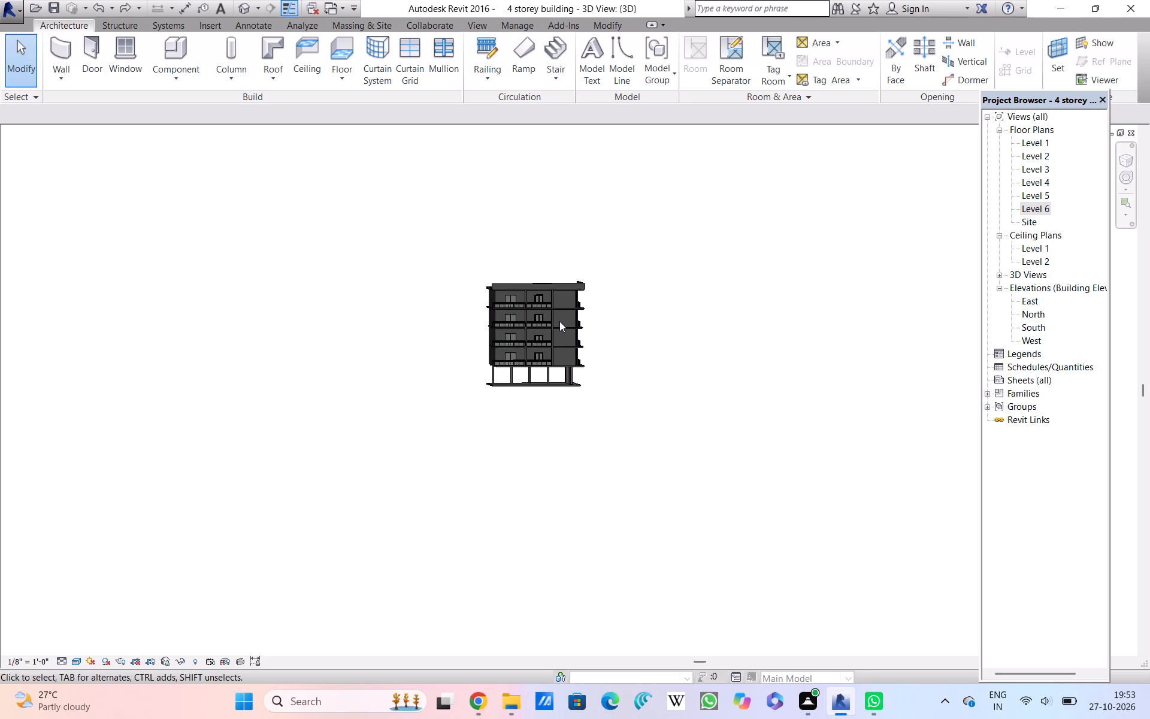
scroll(559, 321, "down", 2)
Examine the four storeys' front facade together with the ground-level columns and base slab.
scroll(559, 321, "up", 14)
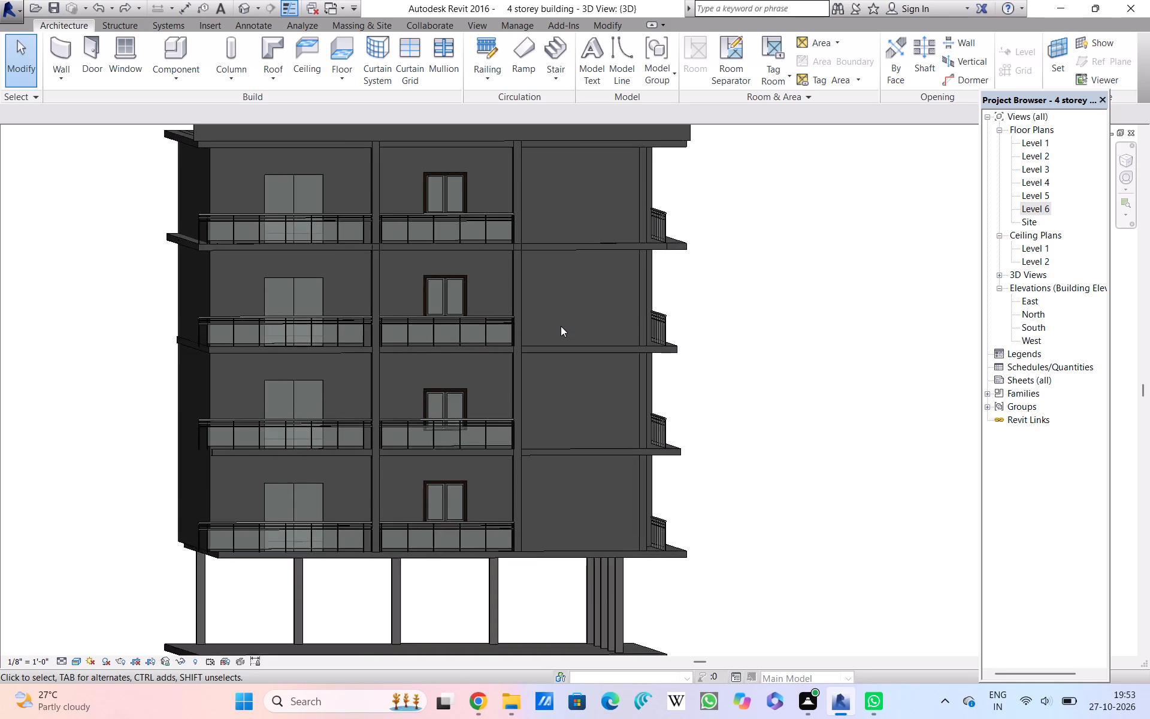
scroll(561, 327, "up", 7)
scroll(562, 321, "down", 7)
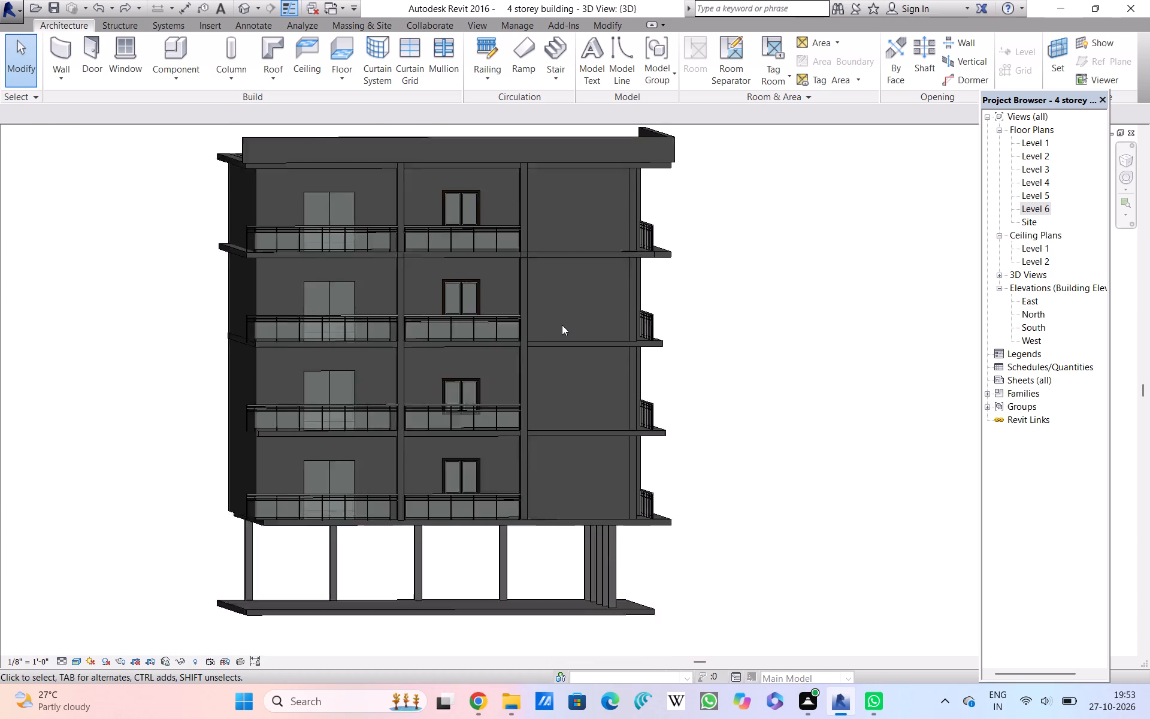
scroll(562, 325, "down", 8)
scroll(562, 326, "up", 7)
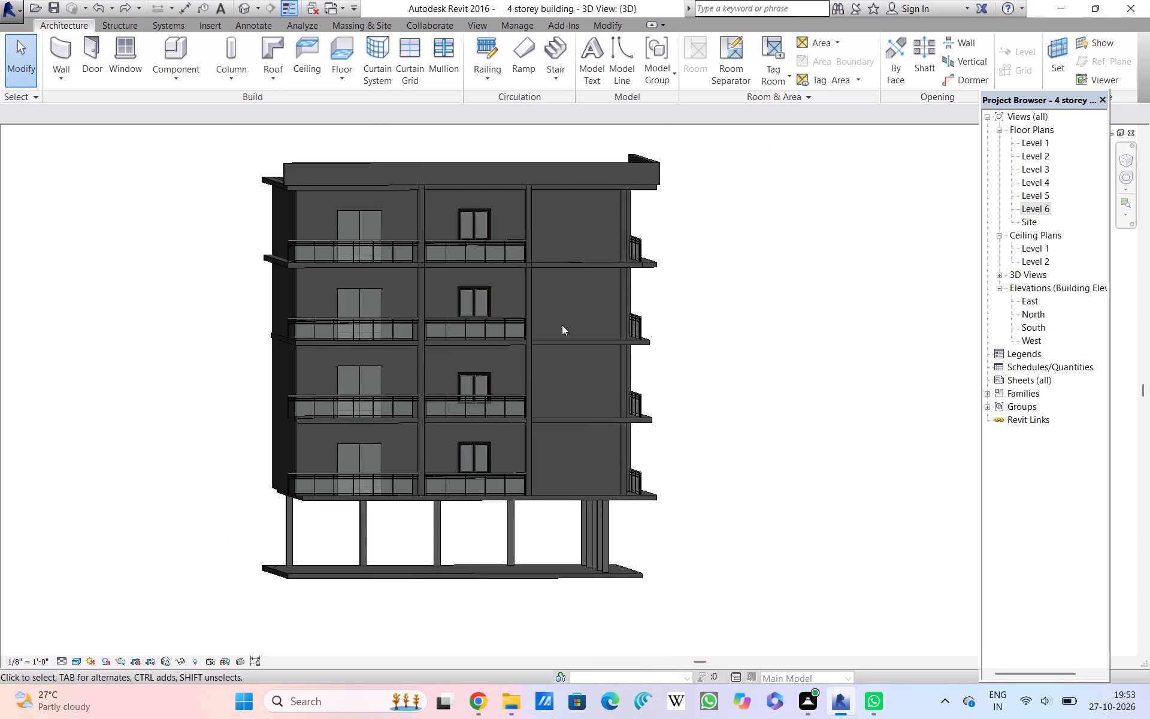
scroll(562, 325, "up", 4)
scroll(565, 330, "down", 4)
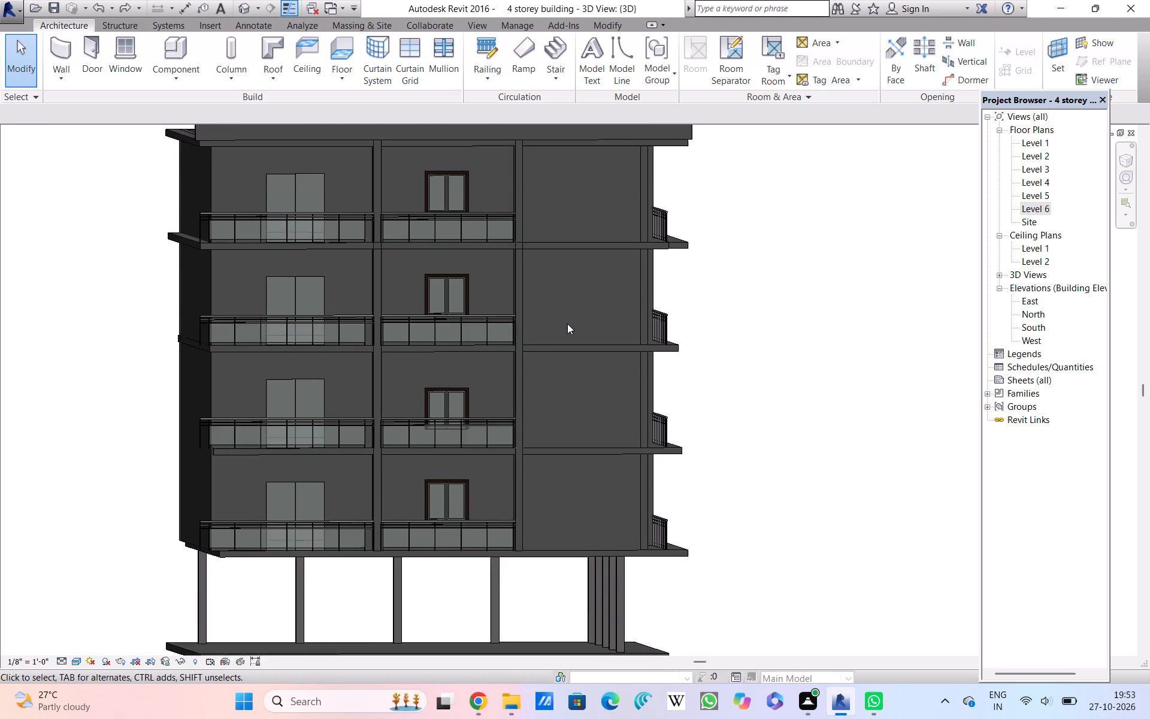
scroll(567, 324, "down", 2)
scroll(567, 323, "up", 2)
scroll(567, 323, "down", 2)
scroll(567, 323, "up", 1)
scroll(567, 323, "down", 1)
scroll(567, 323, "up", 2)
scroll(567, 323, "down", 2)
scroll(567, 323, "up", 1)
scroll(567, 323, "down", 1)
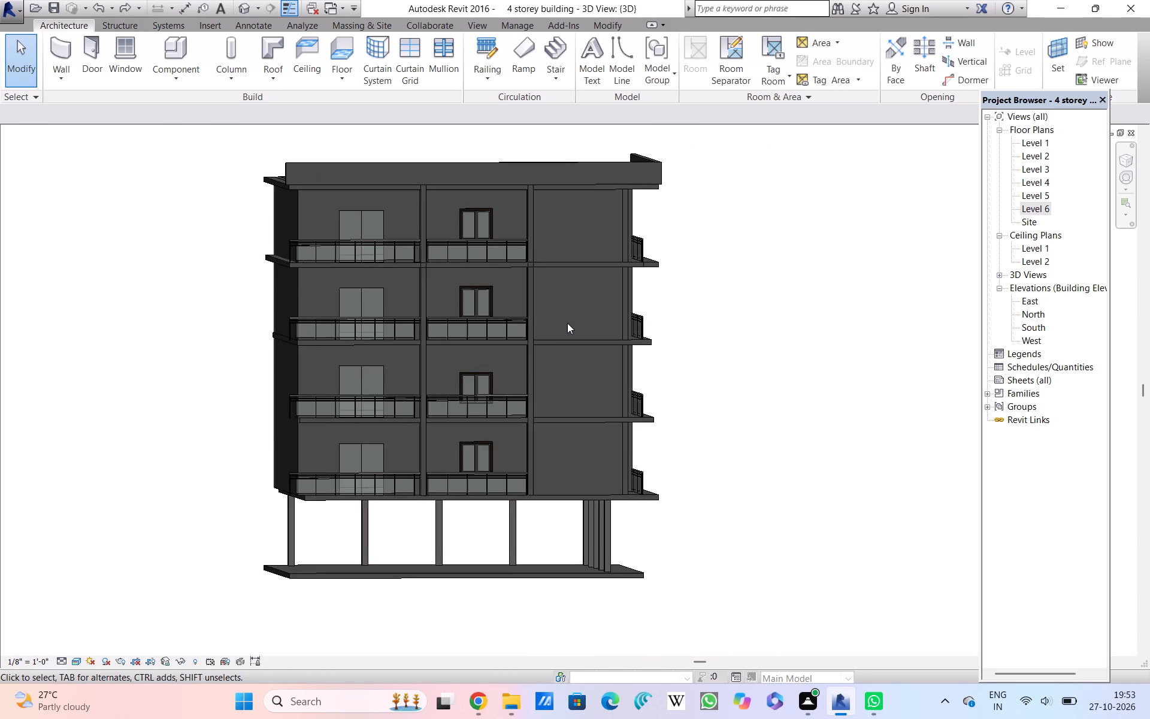
Examine the plain wall bay and side balcony railing of a middle storey up close, comparing them with the whole building.
scroll(570, 322, "up", 11)
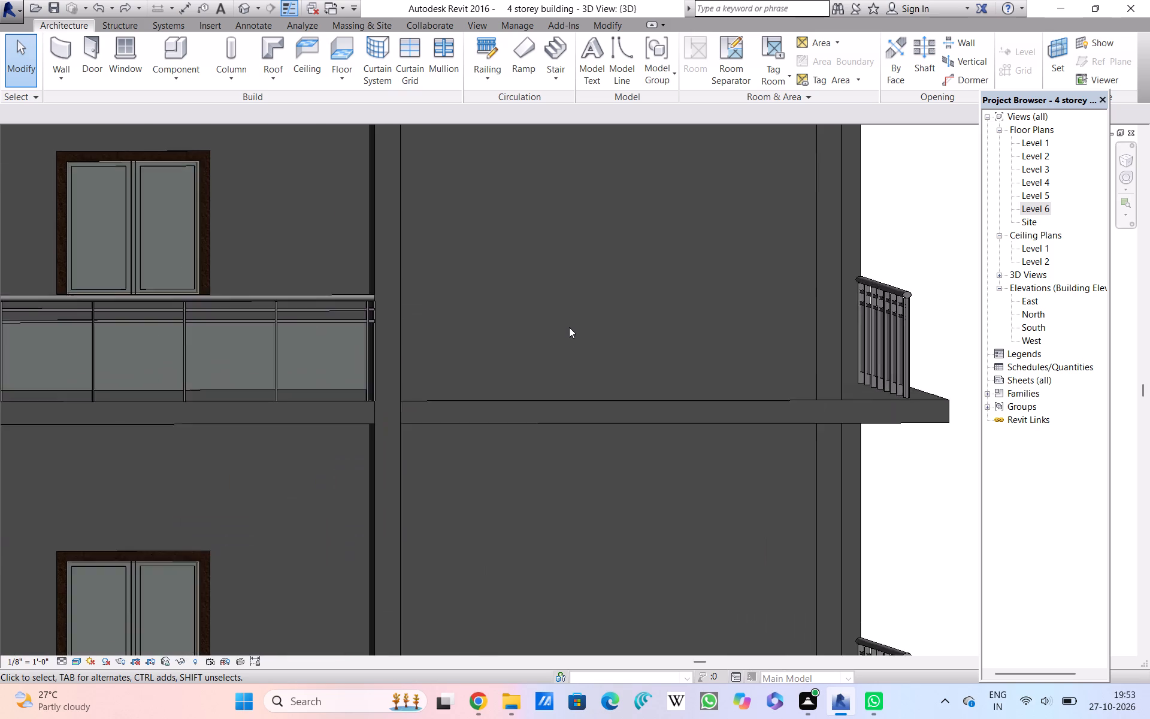
scroll(569, 327, "up", 3)
scroll(569, 327, "down", 11)
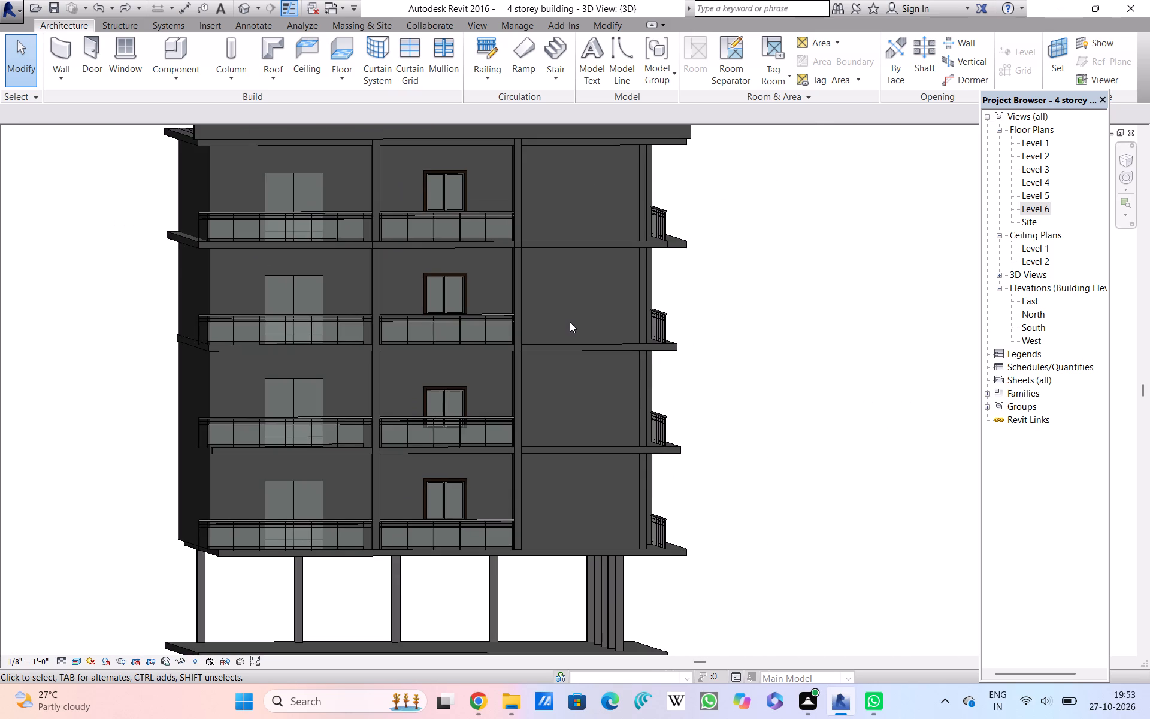
scroll(569, 324, "down", 6)
scroll(569, 326, "up", 4)
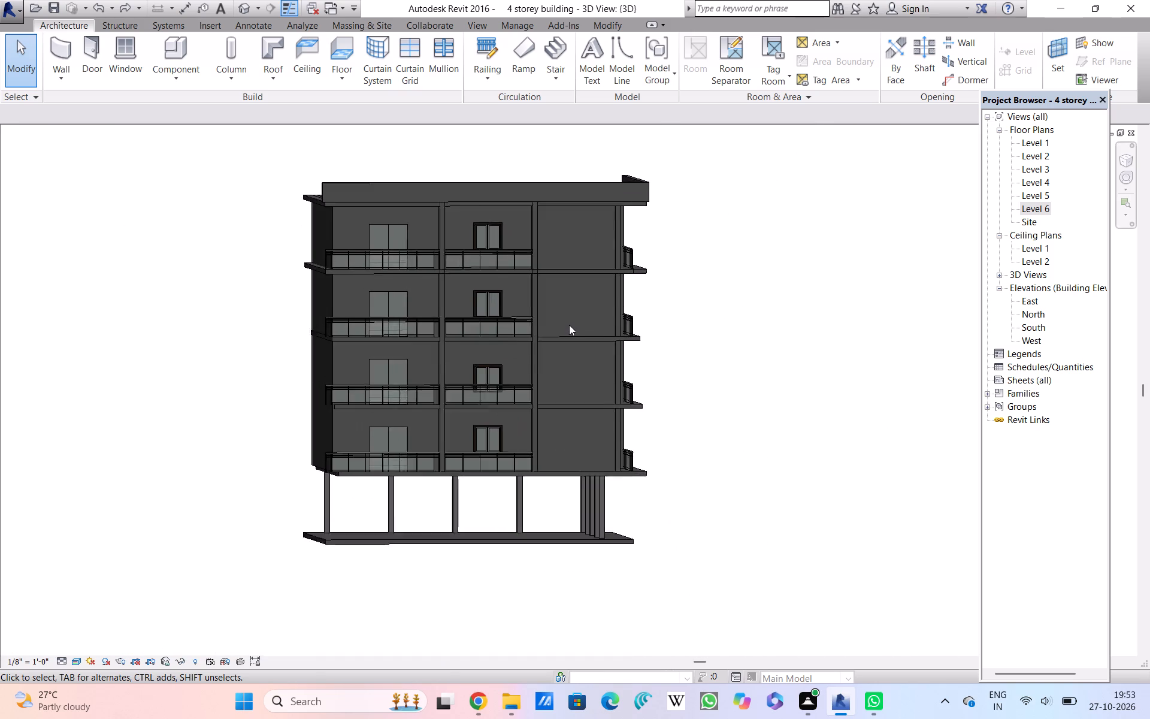
Examine the middle storeys' glass front railings, doors and framed windows alongside the side balconies.
scroll(569, 325, "up", 9)
scroll(570, 321, "down", 3)
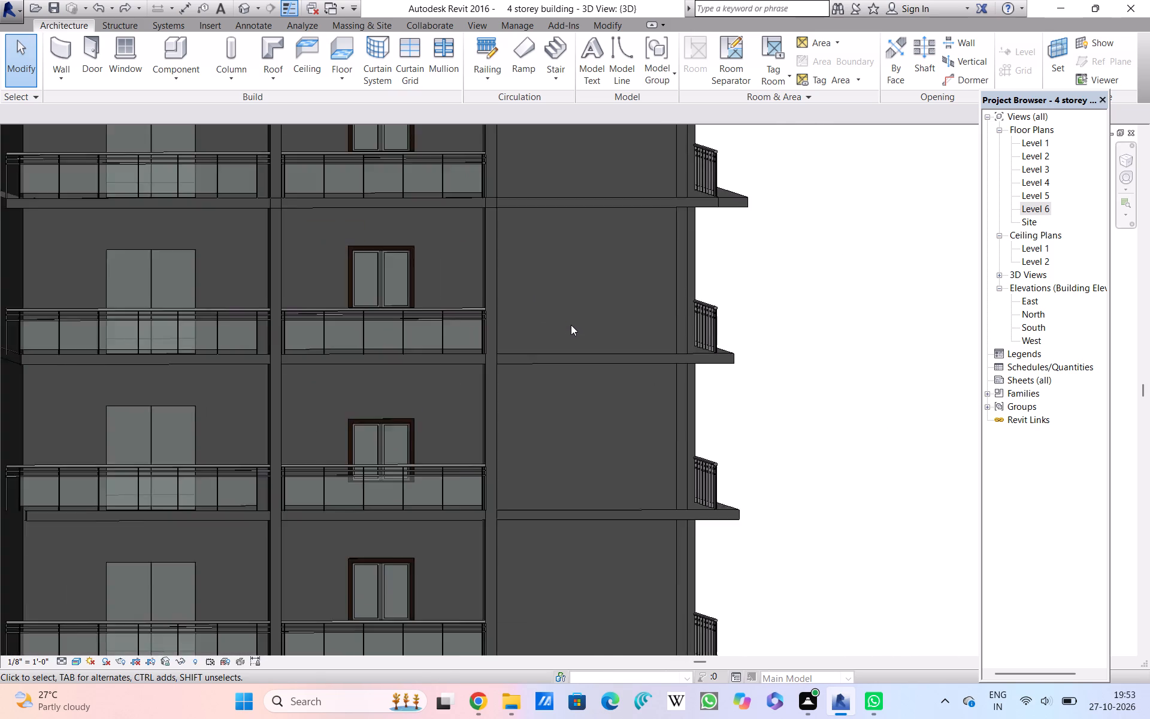
scroll(571, 325, "down", 5)
scroll(574, 331, "up", 3)
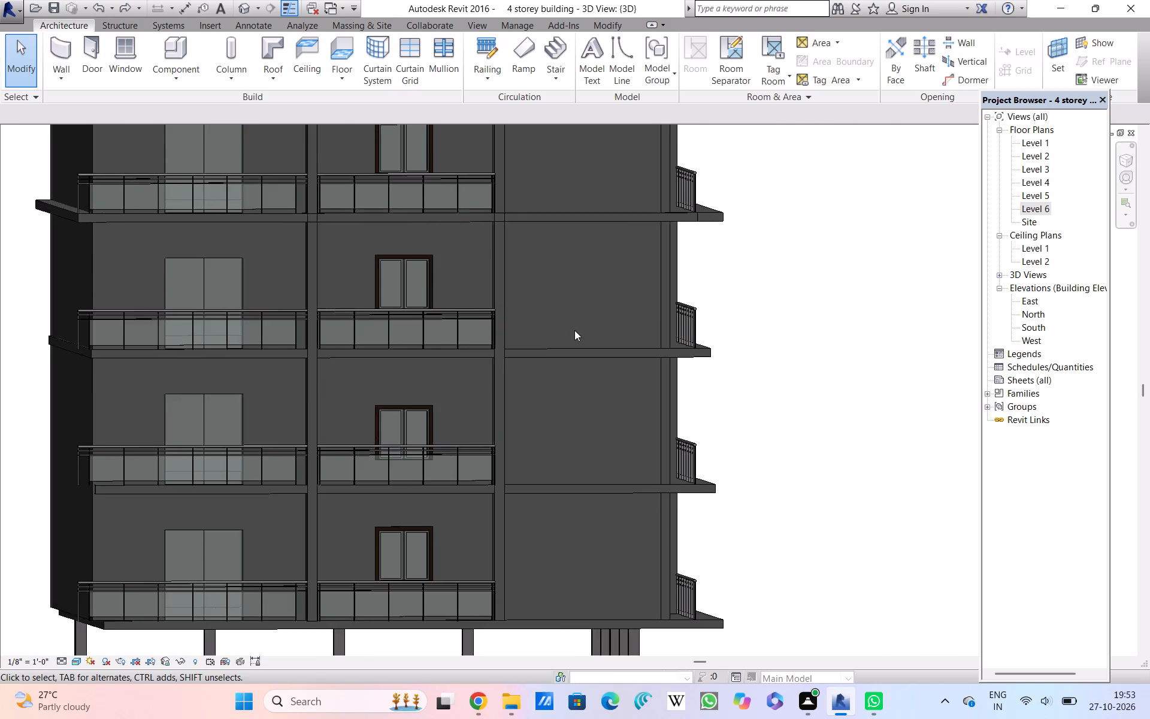
Examine the plain wall bay and slab edge of the middle storeys in close-up, comparing them with the whole building.
scroll(574, 330, "up", 18)
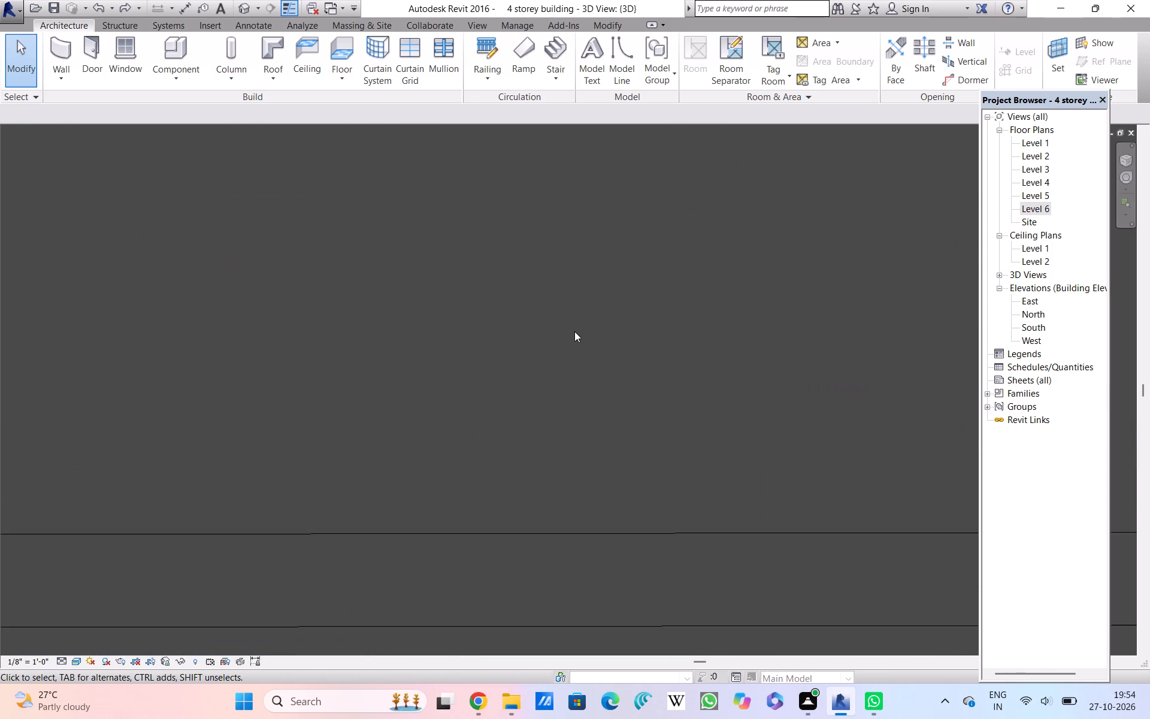
scroll(574, 331, "up", 2)
scroll(574, 330, "down", 16)
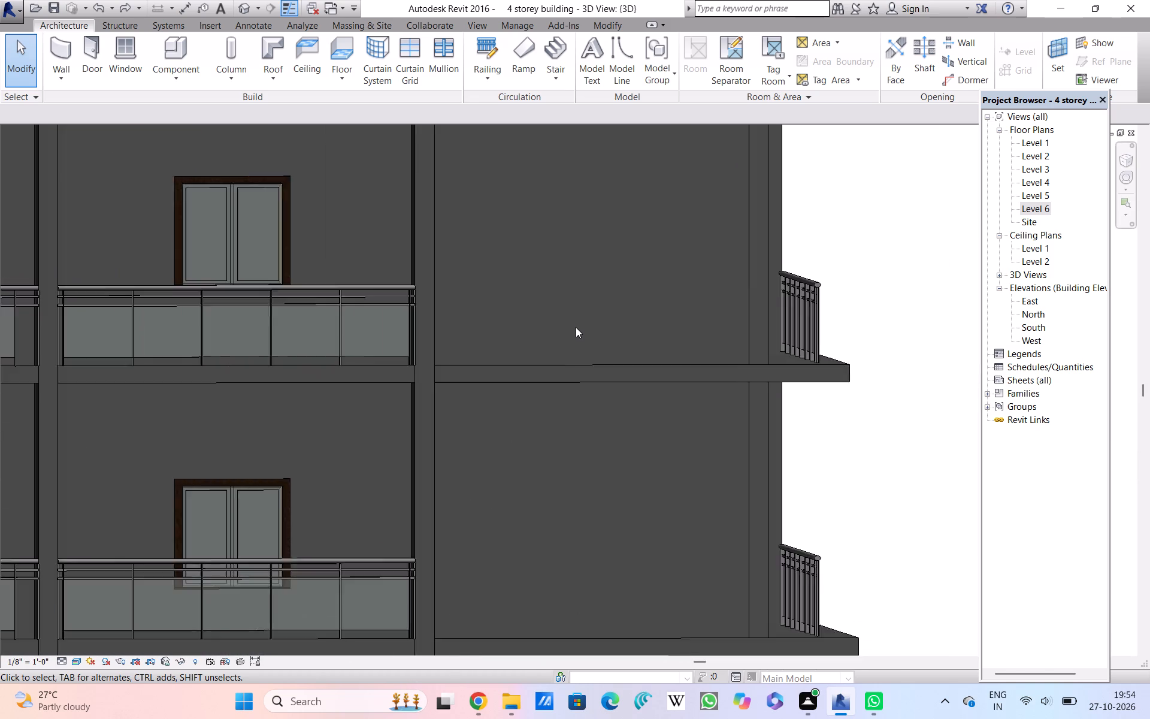
scroll(576, 327, "down", 17)
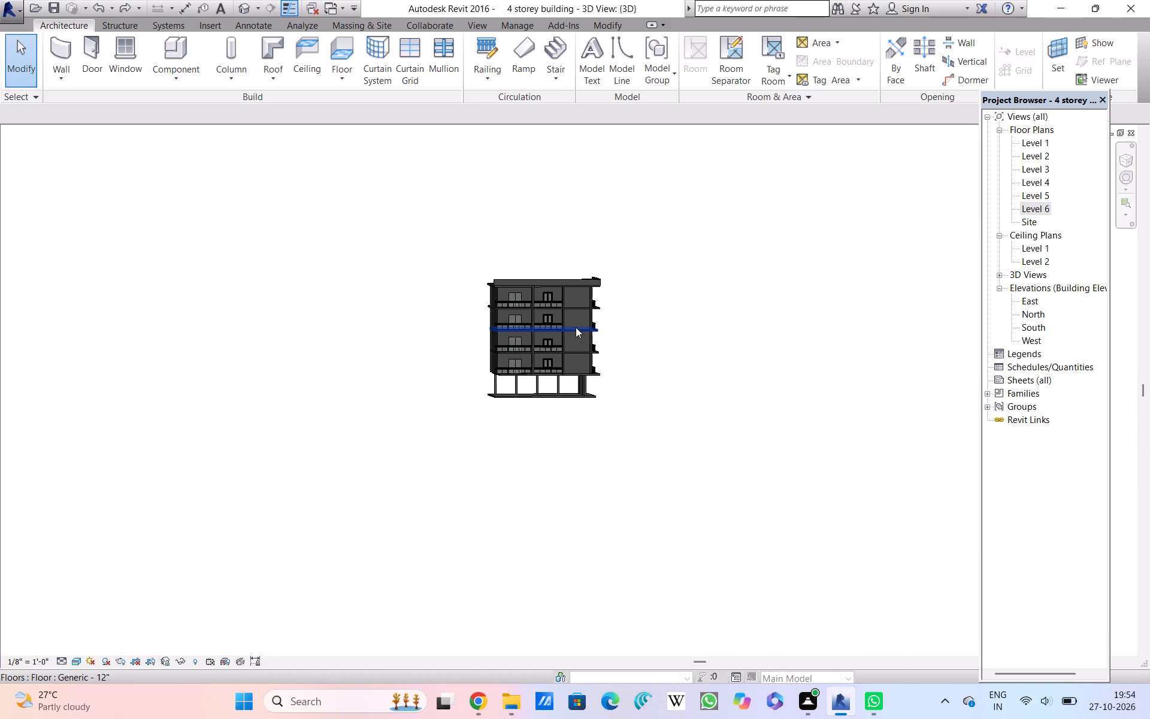
scroll(576, 328, "down", 1)
scroll(576, 330, "up", 4)
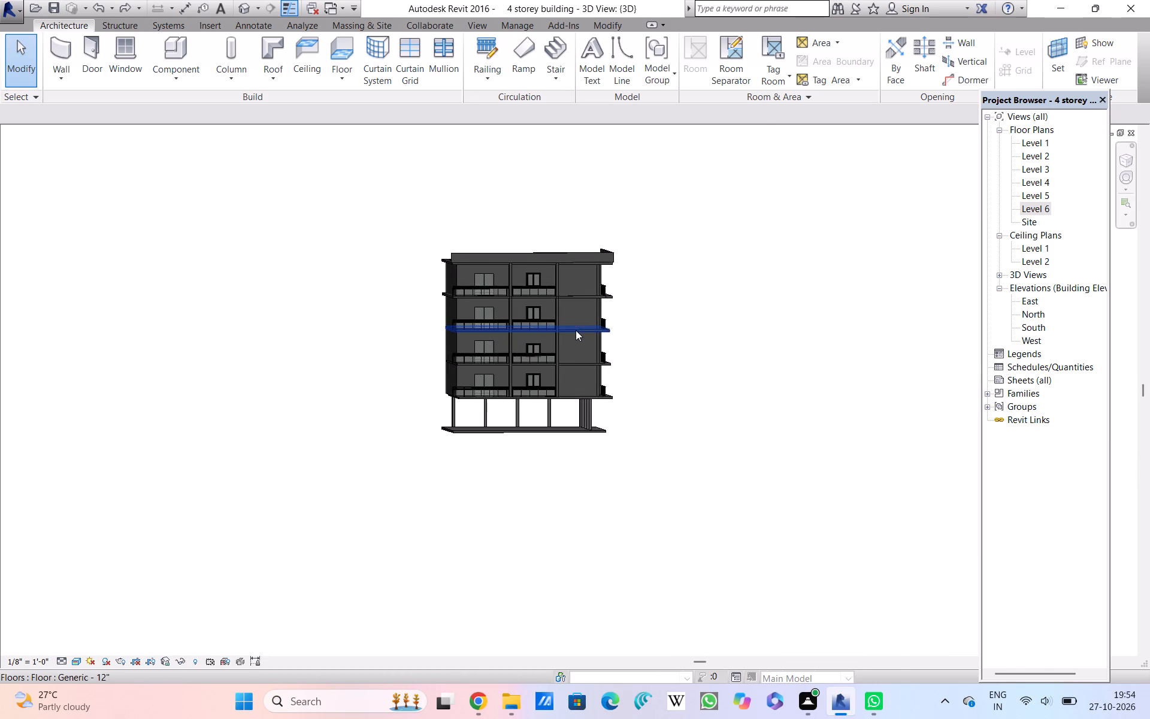
Examine the lowest storey's floor slab, the ground-level columns and the base slab beneath the front facade.
scroll(576, 330, "up", 8)
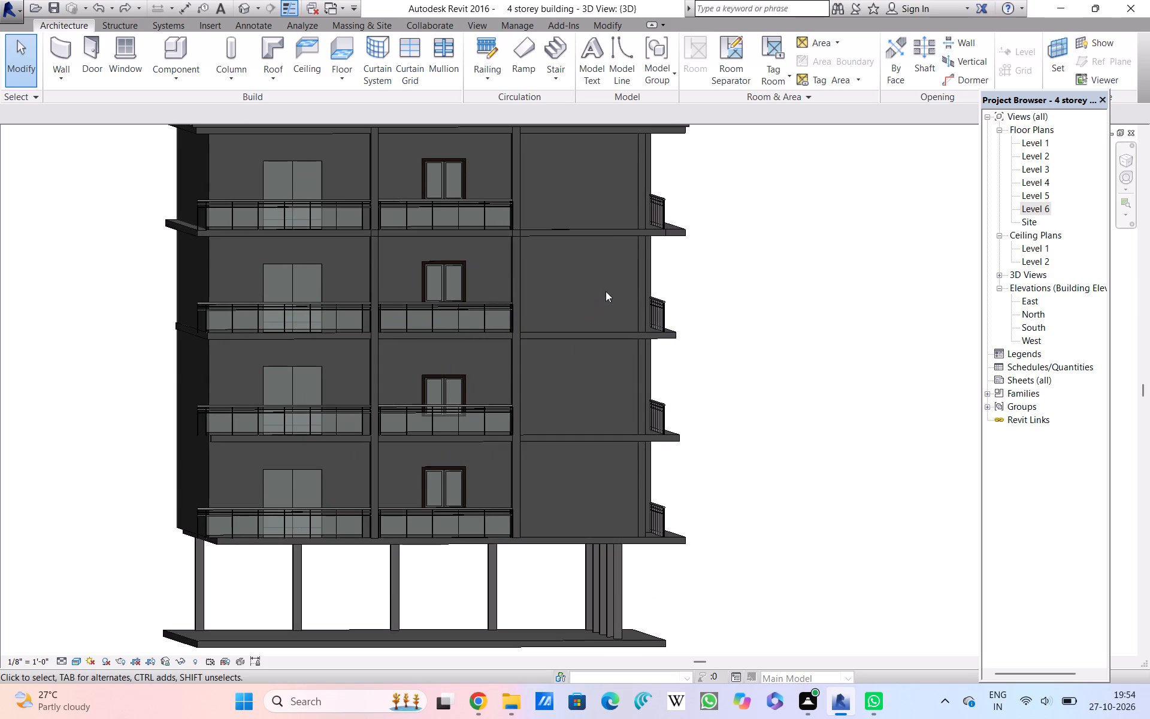
scroll(604, 306, "up", 2)
scroll(604, 315, "down", 2)
scroll(671, 521, "down", 2)
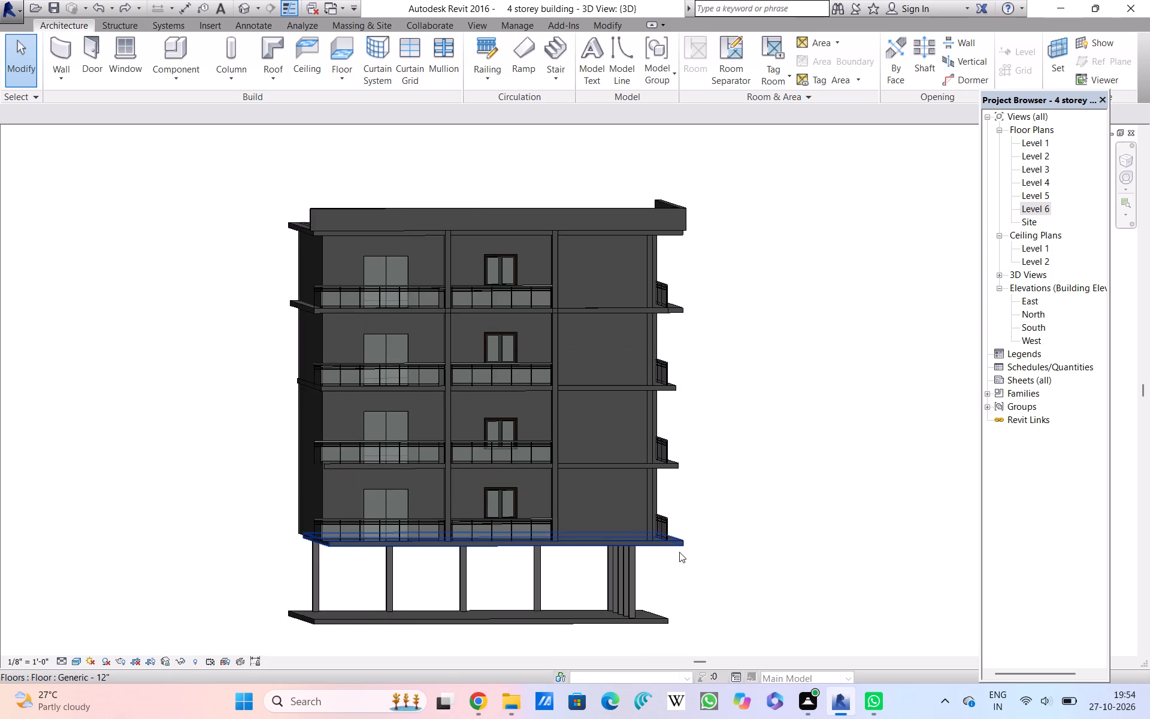
scroll(679, 552, "down", 2)
scroll(681, 555, "up", 4)
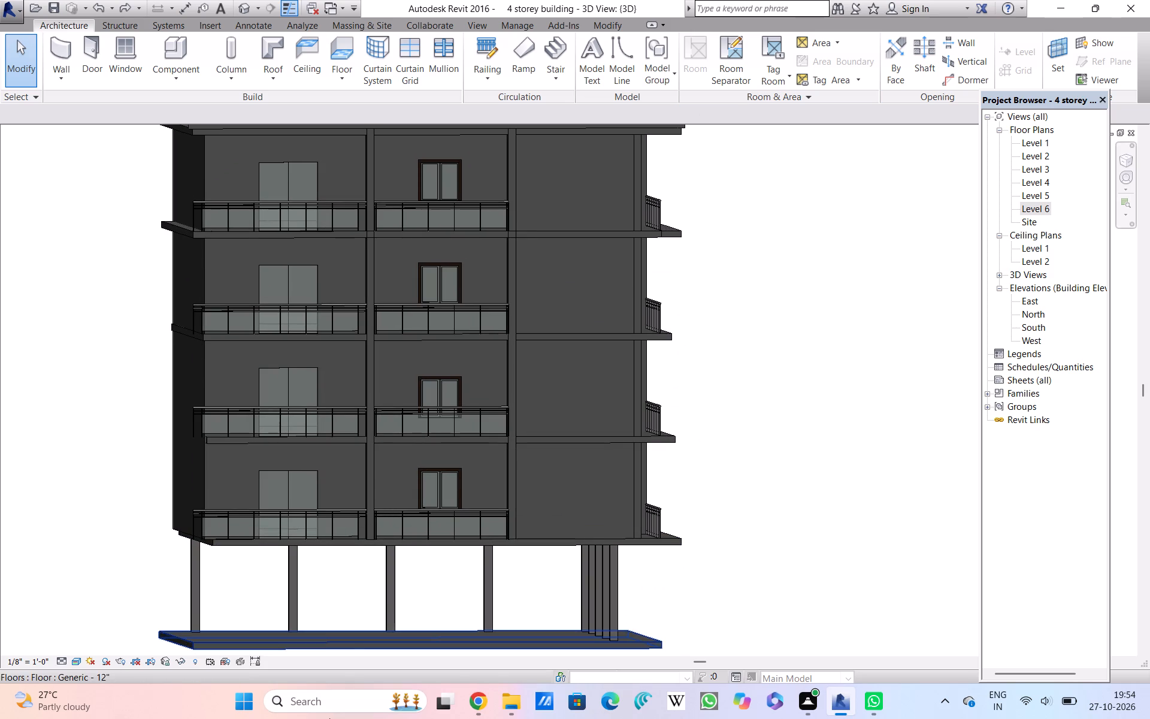
Examine the lowest storeys' framed windows, glass railings and dividing column up close against the whole facade, dismissing the blank pop-up.
scroll(361, 557, "up", 1)
scroll(373, 497, "up", 9)
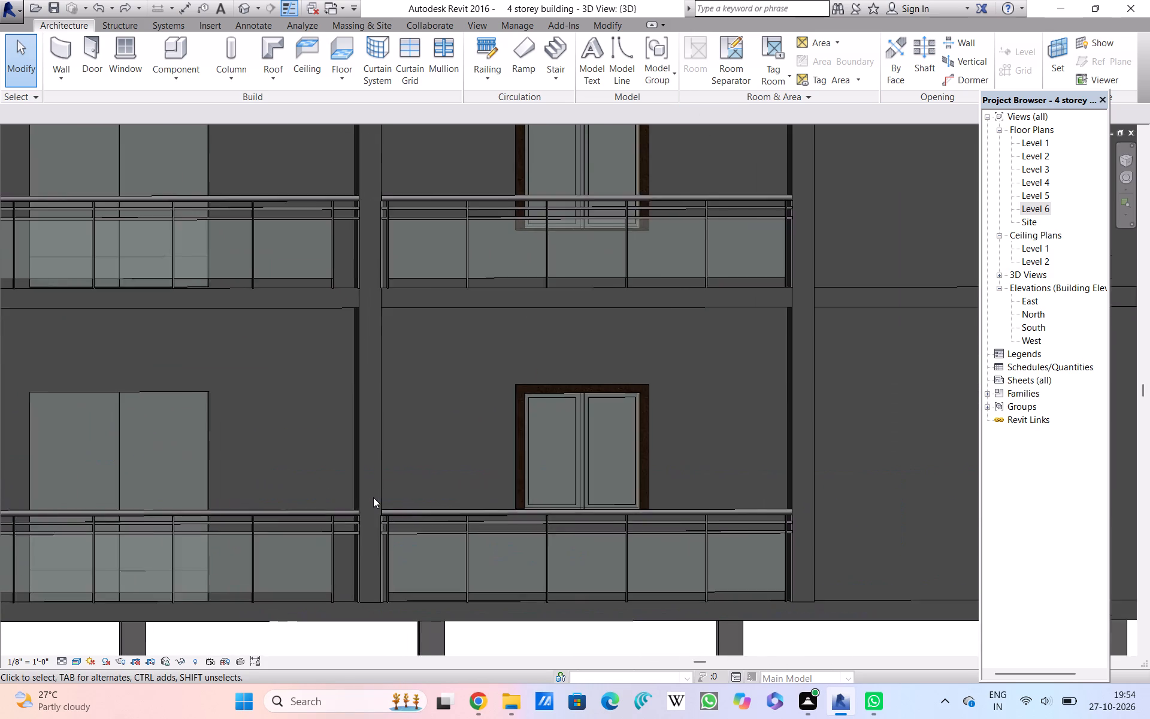
scroll(373, 497, "up", 10)
scroll(373, 507, "down", 6)
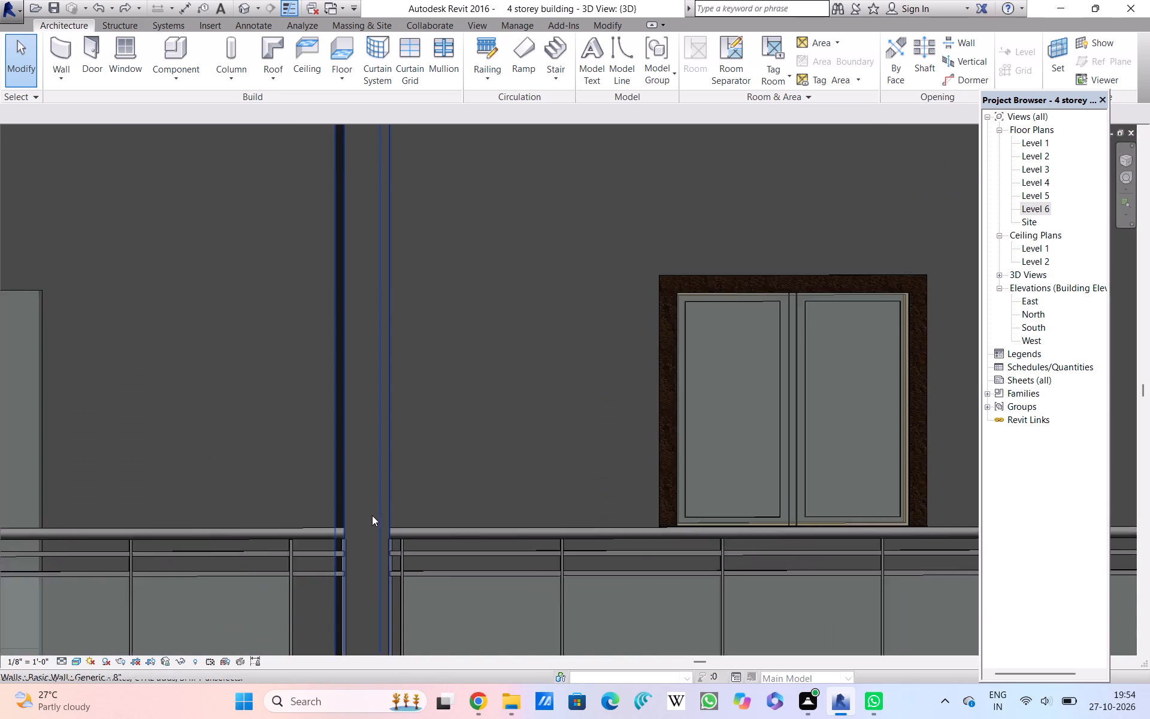
scroll(372, 515, "down", 17)
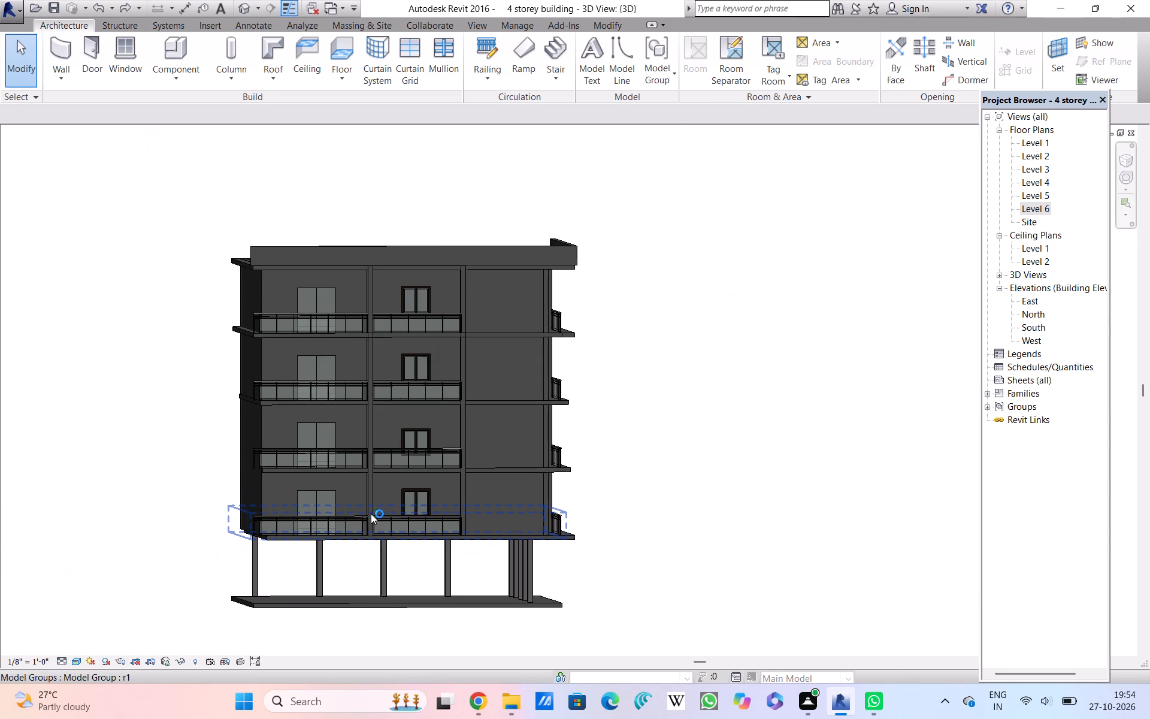
scroll(371, 519, "up", 3)
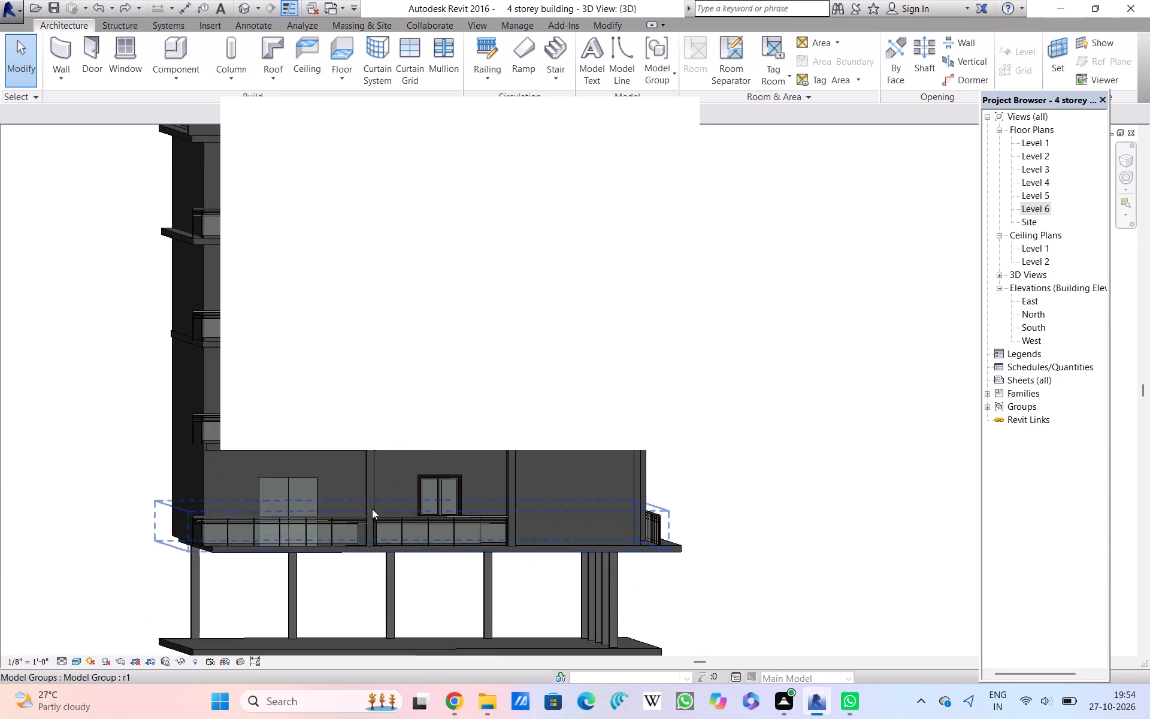
scroll(372, 509, "up", 2)
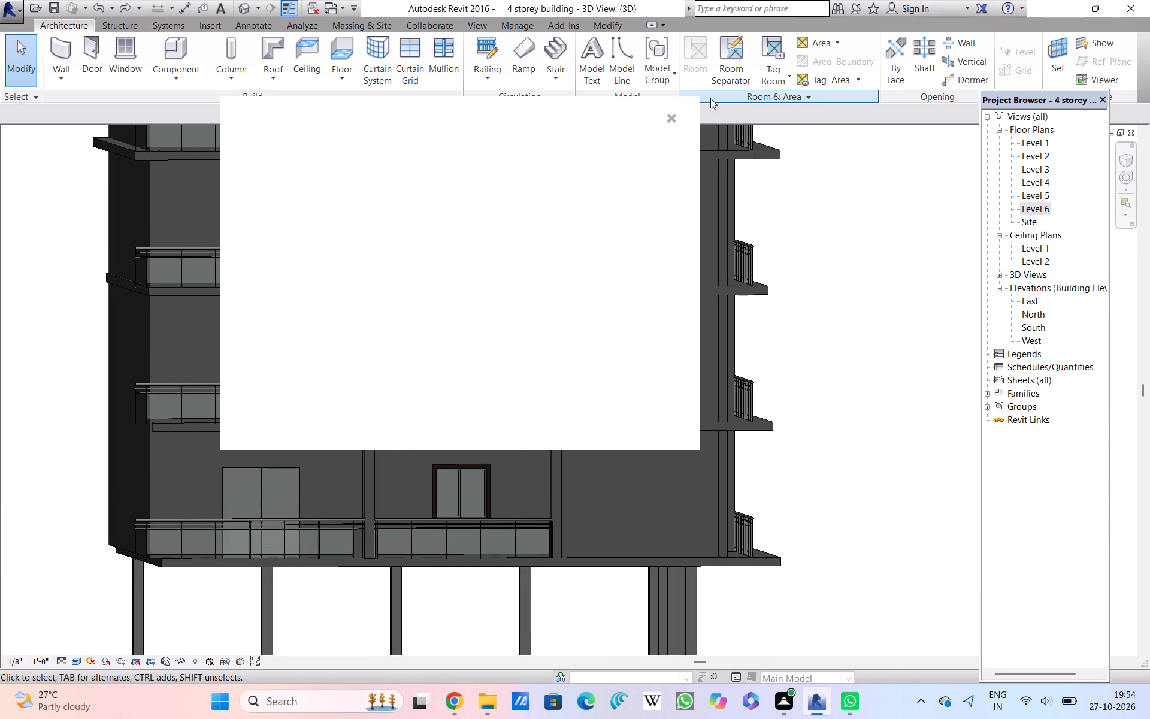
left_click(671, 114)
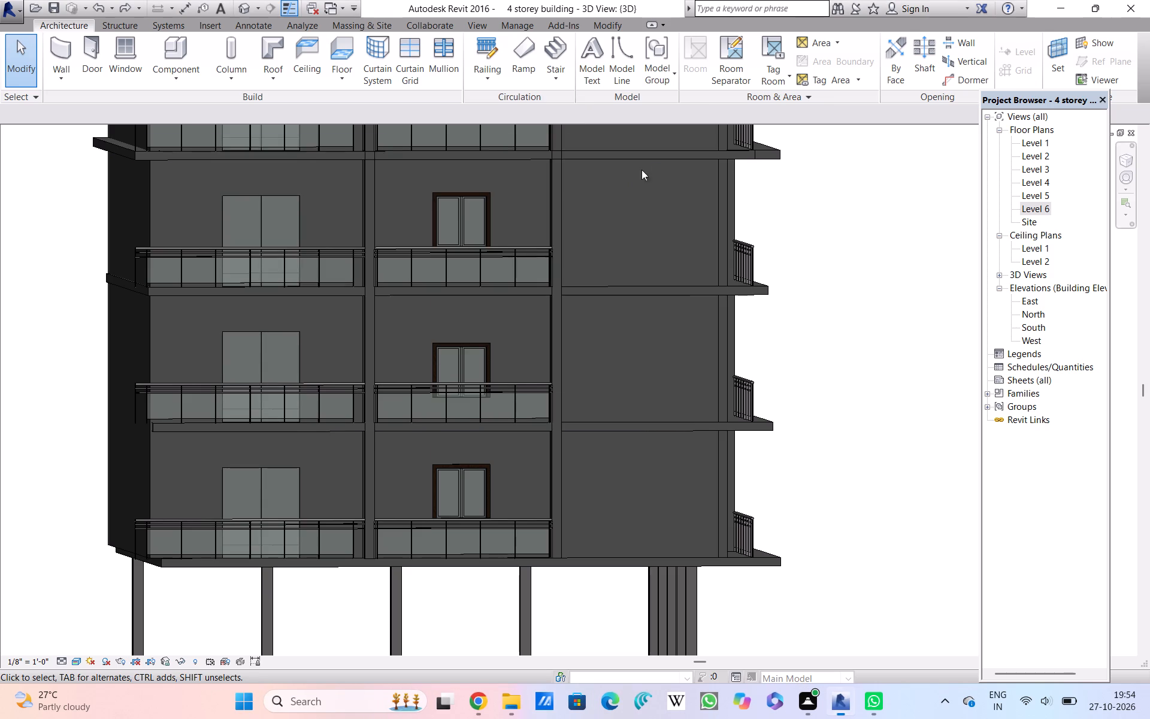
scroll(351, 440, "down", 6)
scroll(354, 428, "up", 4)
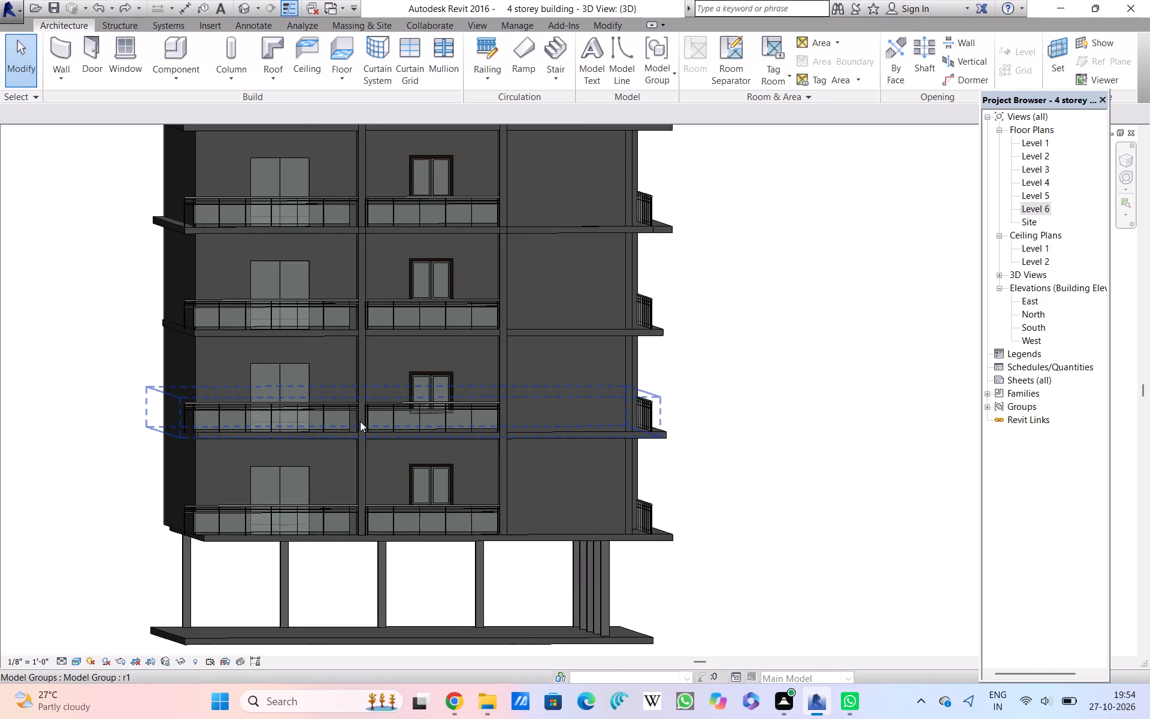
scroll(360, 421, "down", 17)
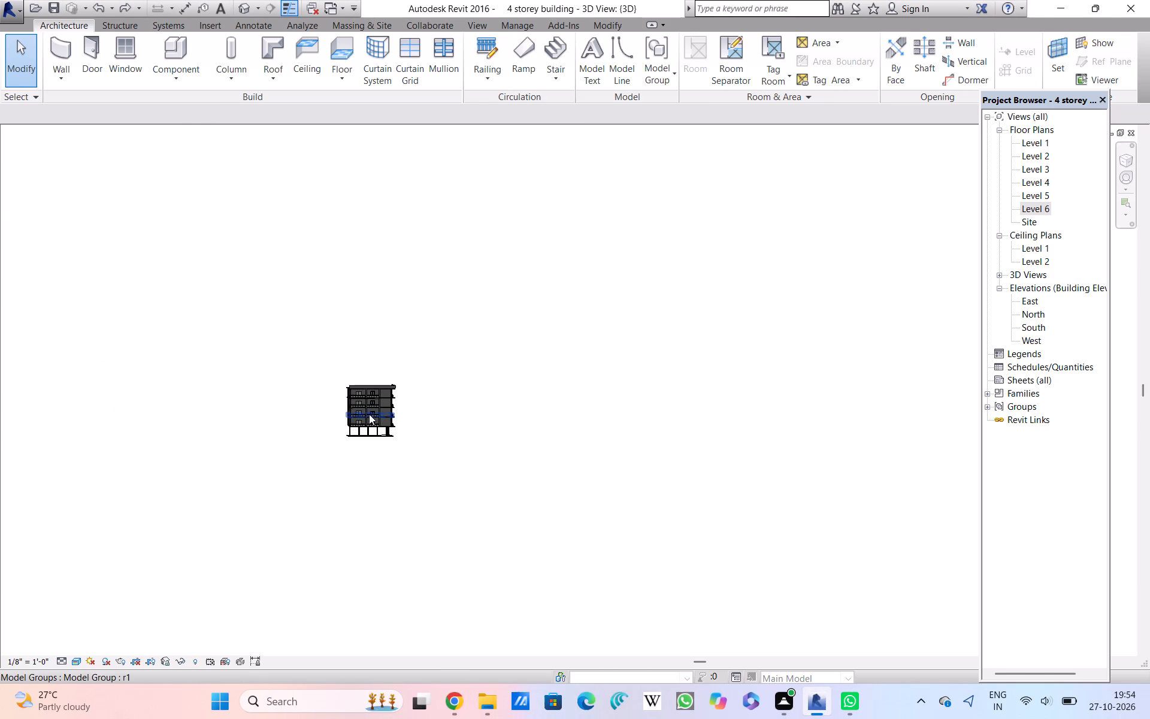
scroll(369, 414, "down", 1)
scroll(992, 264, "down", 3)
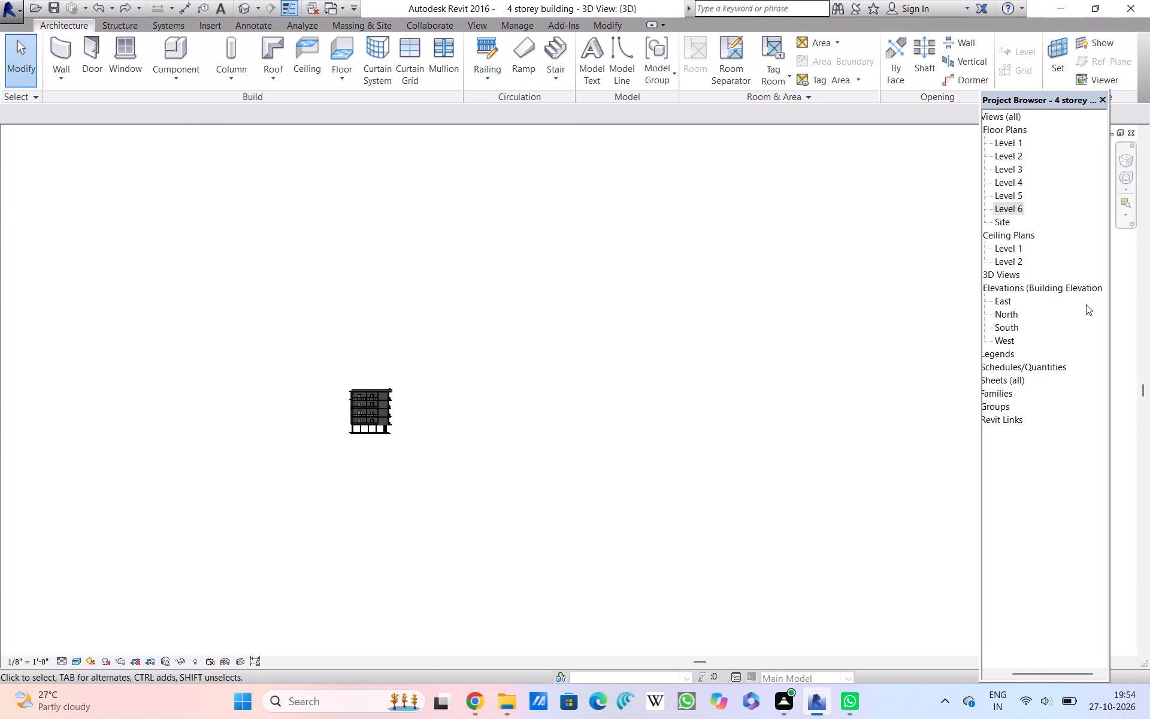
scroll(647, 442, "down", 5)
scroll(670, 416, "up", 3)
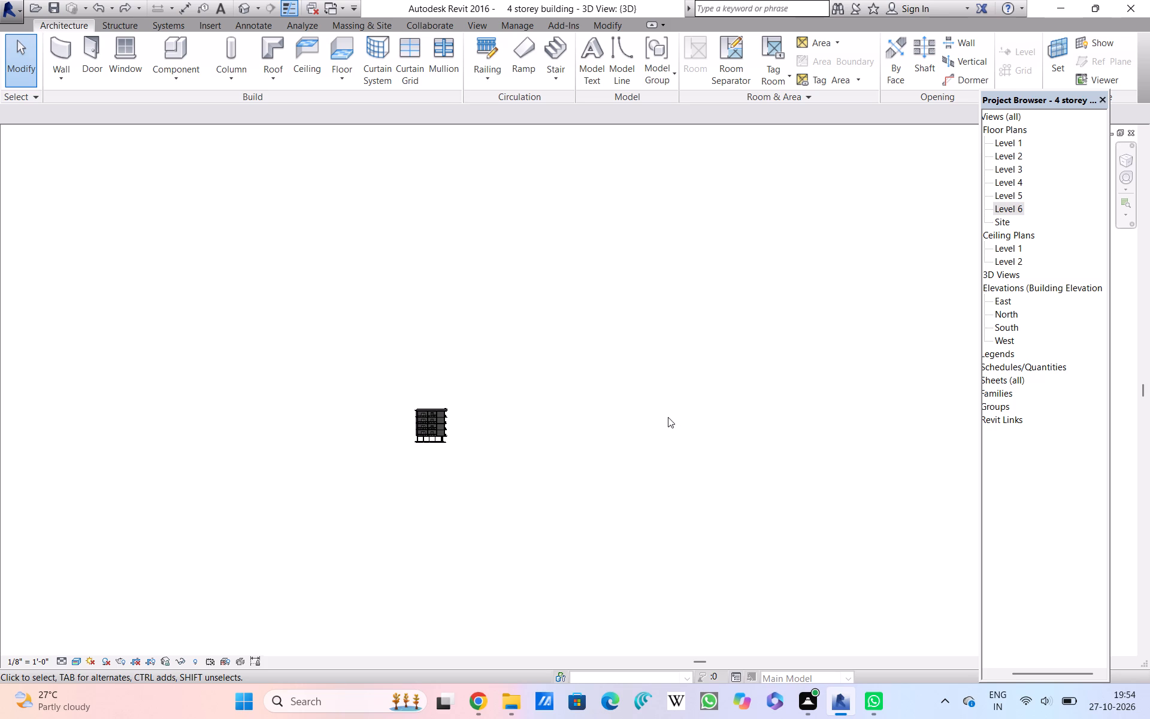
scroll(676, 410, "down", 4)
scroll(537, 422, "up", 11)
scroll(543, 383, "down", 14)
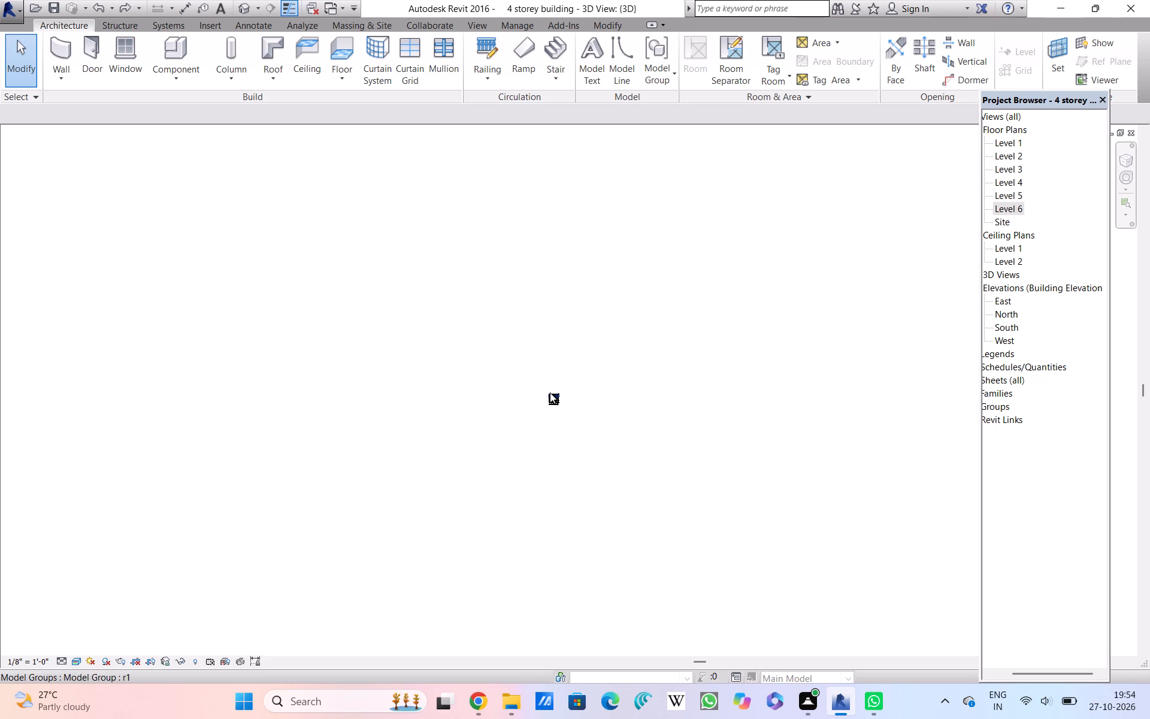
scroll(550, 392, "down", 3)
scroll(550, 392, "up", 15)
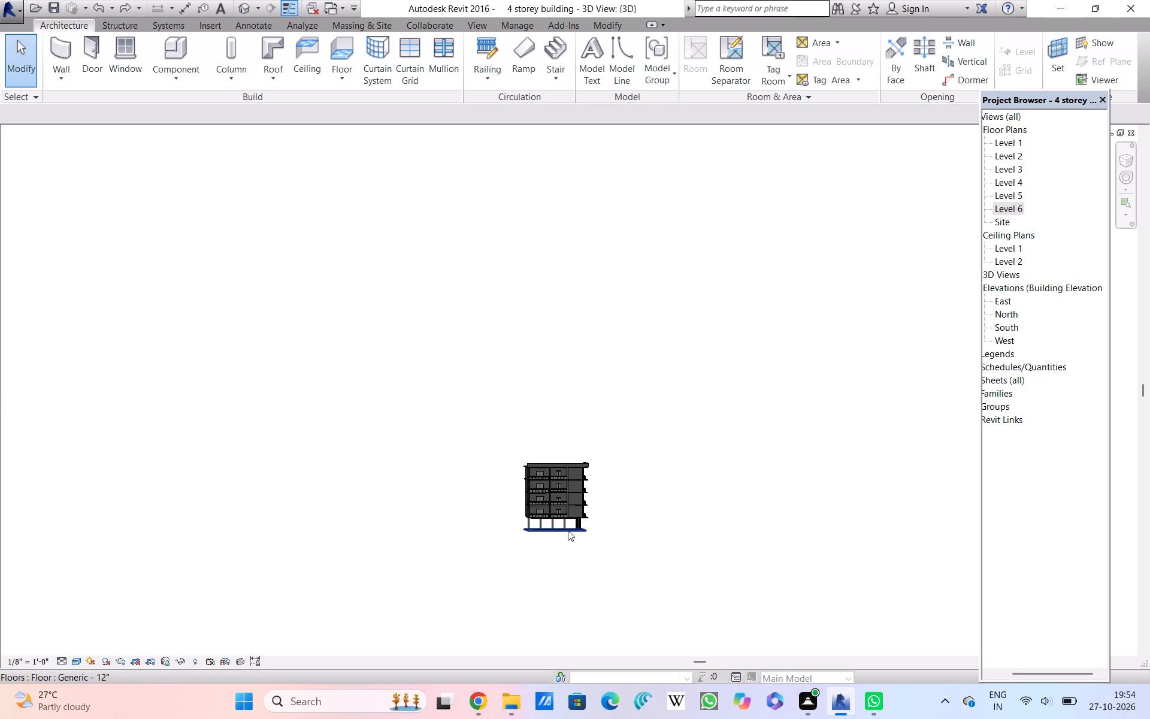
Examine the upper storeys' side balconies, slab edges and plain wall bays together with the roof parapet corner.
scroll(603, 476, "up", 2)
scroll(614, 419, "up", 7)
scroll(614, 422, "down", 7)
scroll(576, 499, "up", 8)
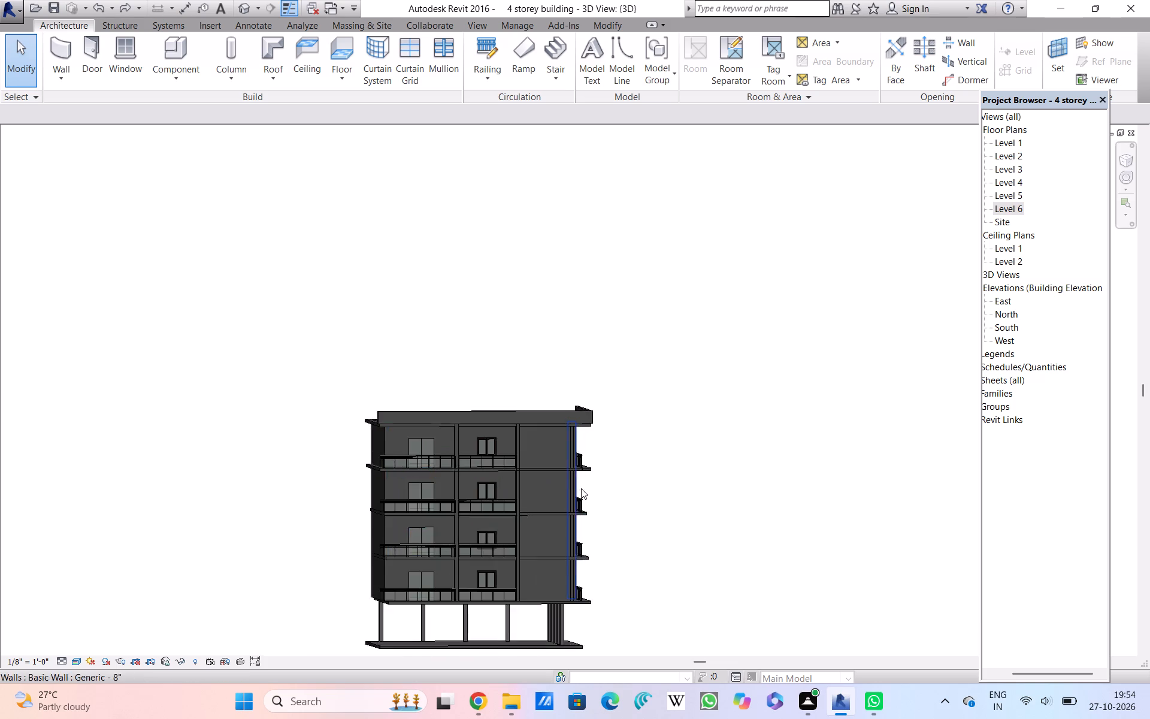
scroll(581, 488, "up", 11)
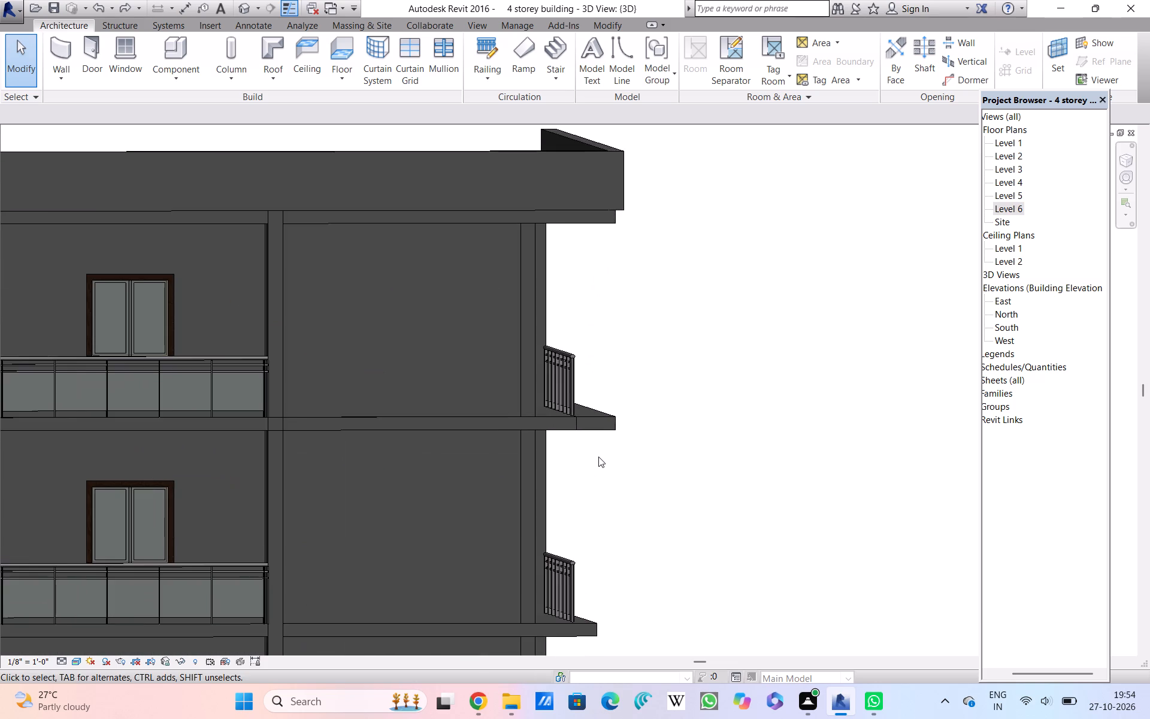
scroll(599, 456, "up", 3)
scroll(599, 466, "down", 5)
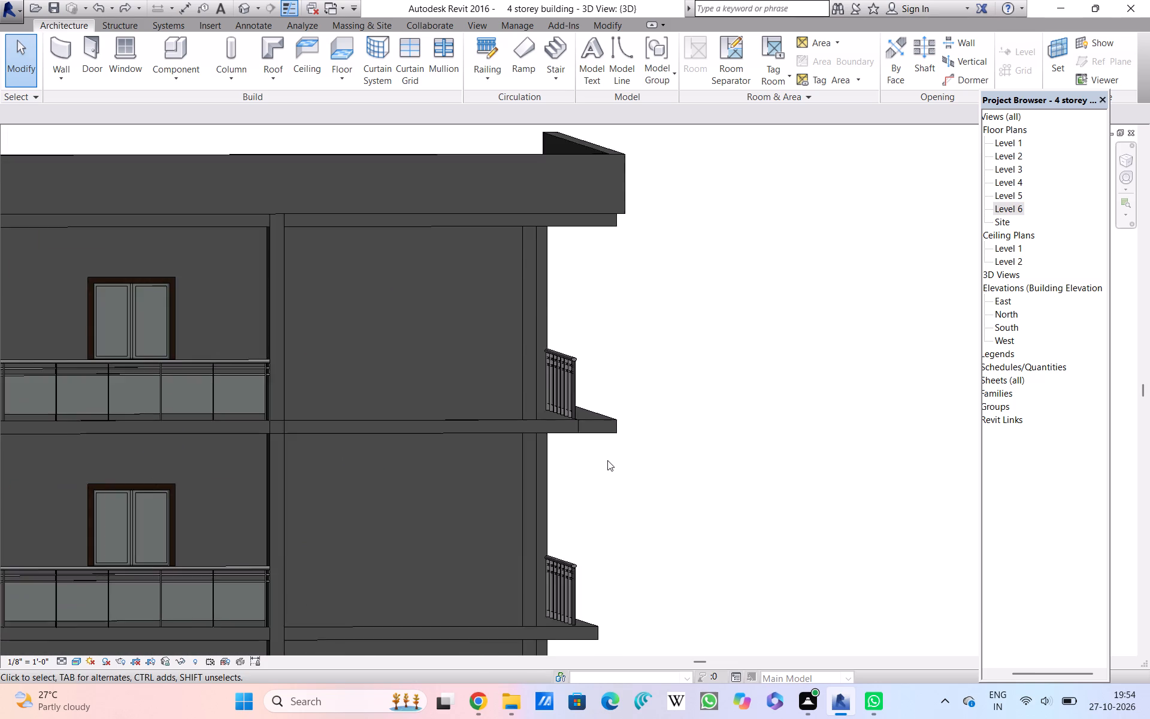
scroll(607, 460, "down", 5)
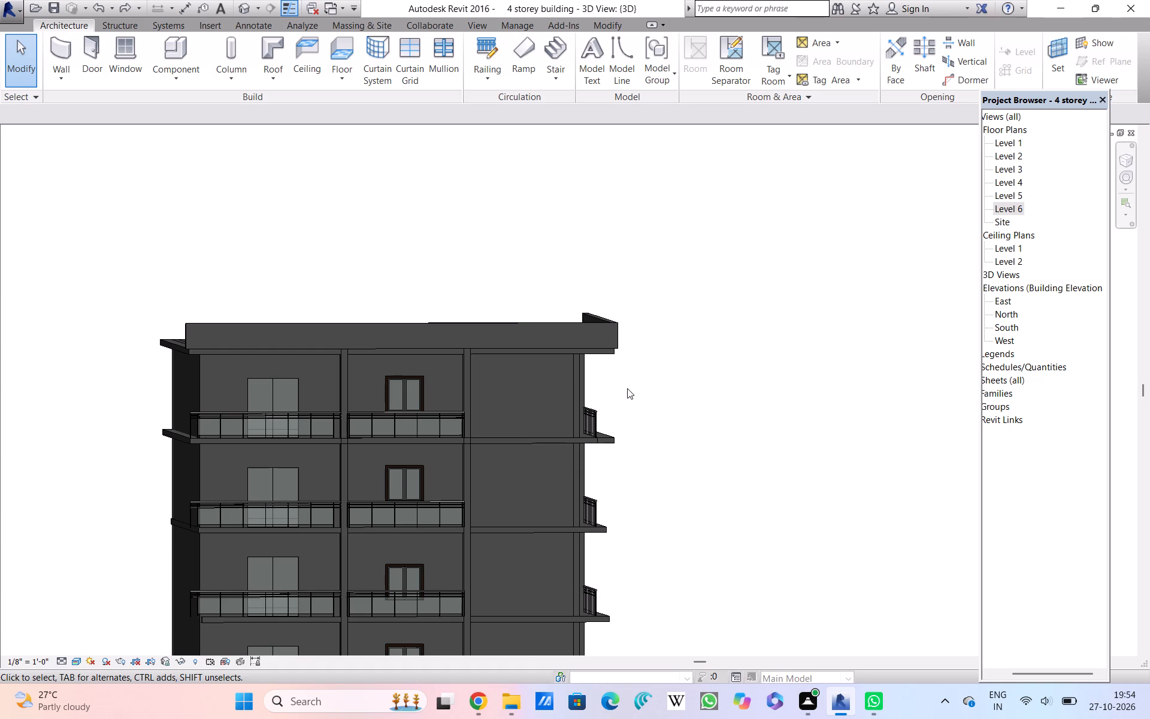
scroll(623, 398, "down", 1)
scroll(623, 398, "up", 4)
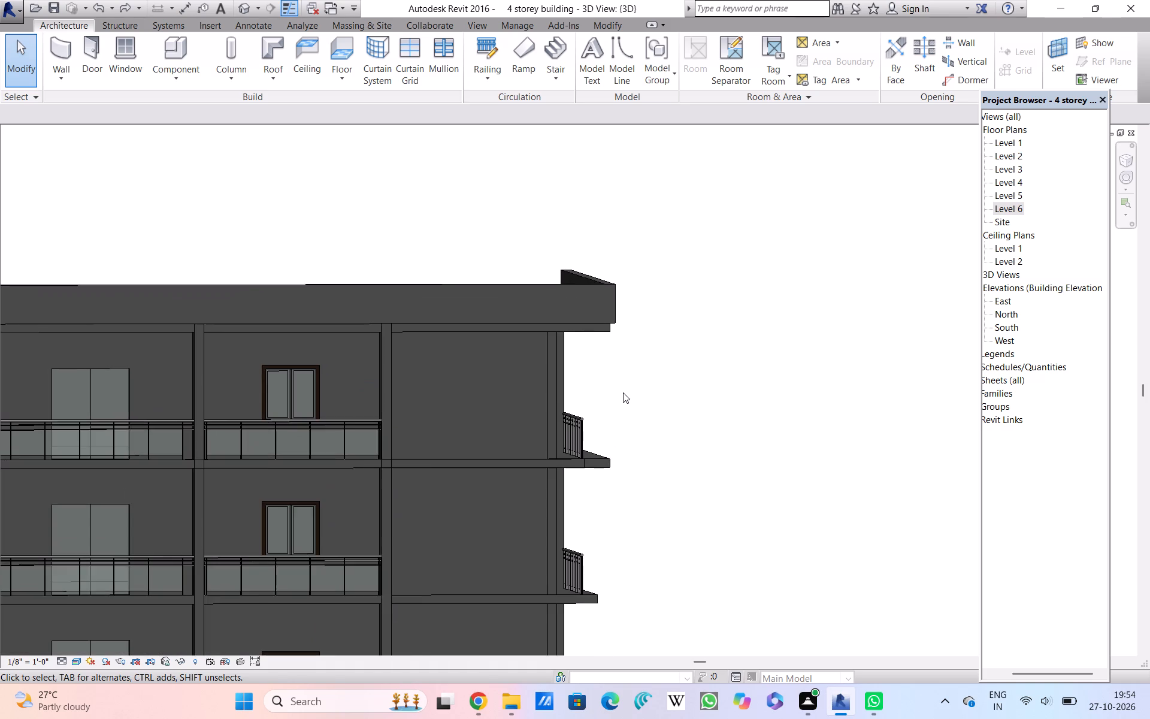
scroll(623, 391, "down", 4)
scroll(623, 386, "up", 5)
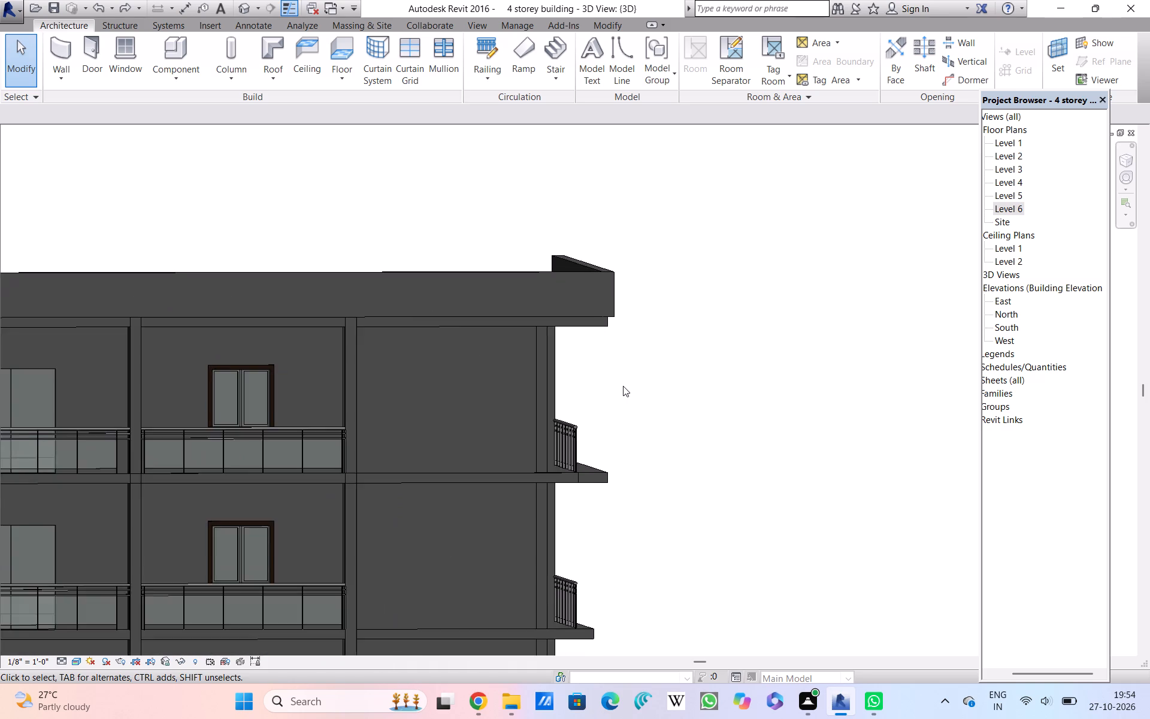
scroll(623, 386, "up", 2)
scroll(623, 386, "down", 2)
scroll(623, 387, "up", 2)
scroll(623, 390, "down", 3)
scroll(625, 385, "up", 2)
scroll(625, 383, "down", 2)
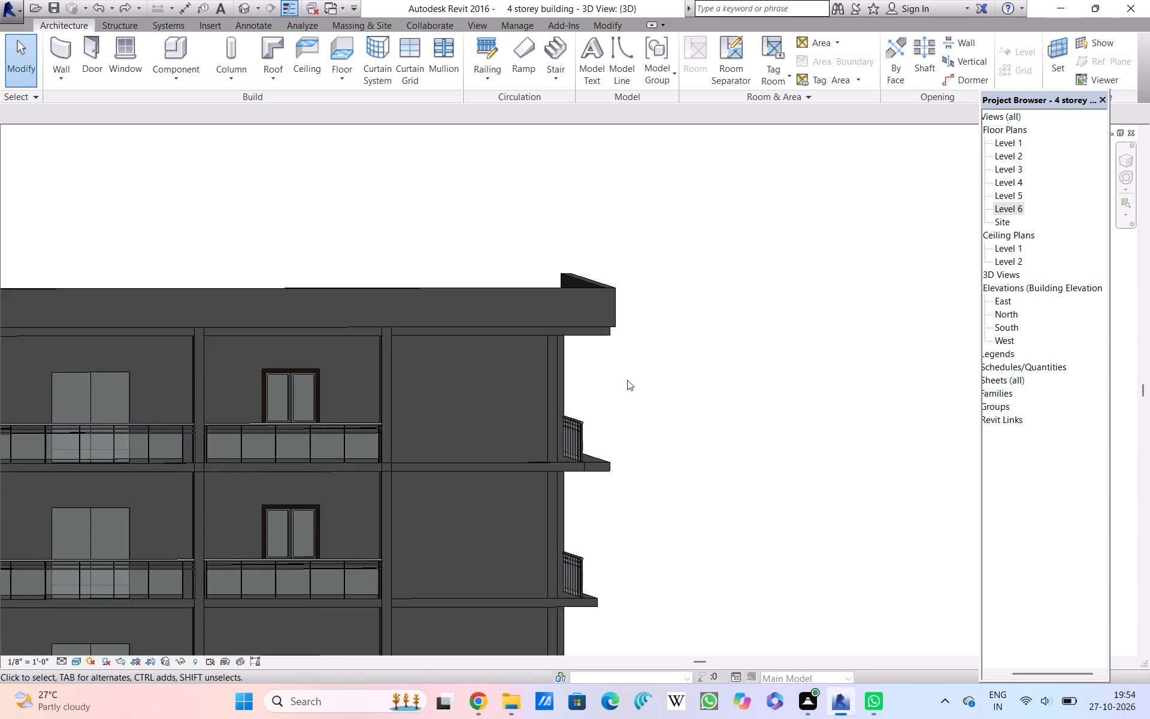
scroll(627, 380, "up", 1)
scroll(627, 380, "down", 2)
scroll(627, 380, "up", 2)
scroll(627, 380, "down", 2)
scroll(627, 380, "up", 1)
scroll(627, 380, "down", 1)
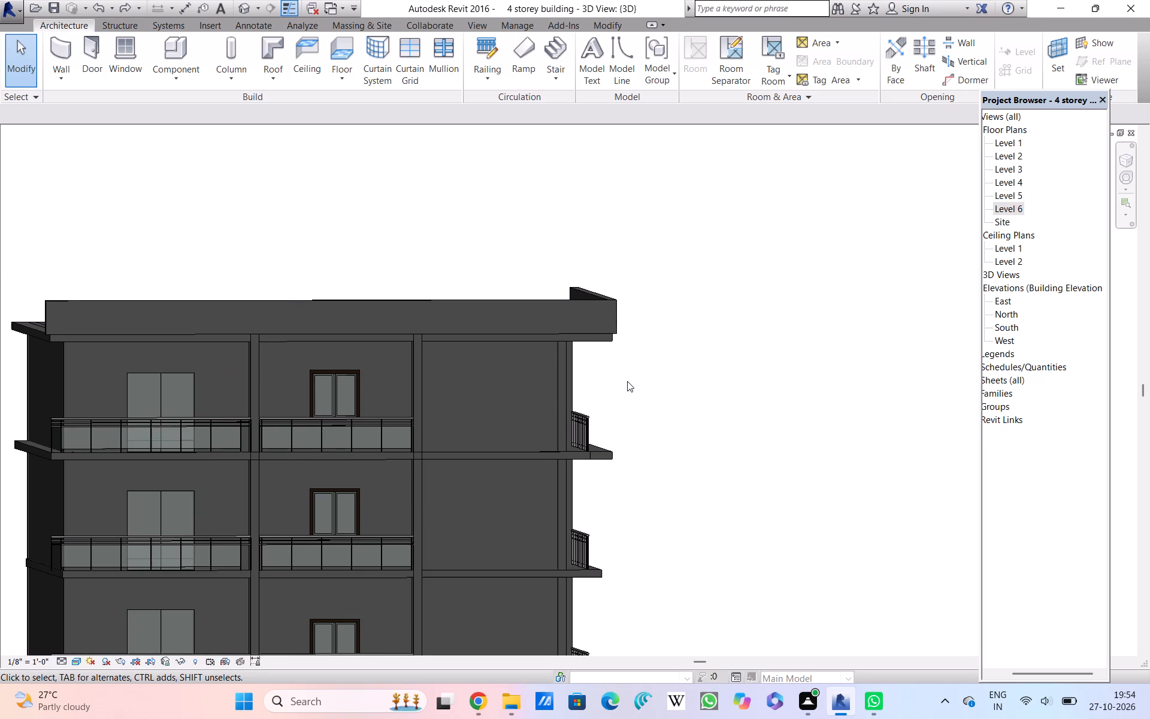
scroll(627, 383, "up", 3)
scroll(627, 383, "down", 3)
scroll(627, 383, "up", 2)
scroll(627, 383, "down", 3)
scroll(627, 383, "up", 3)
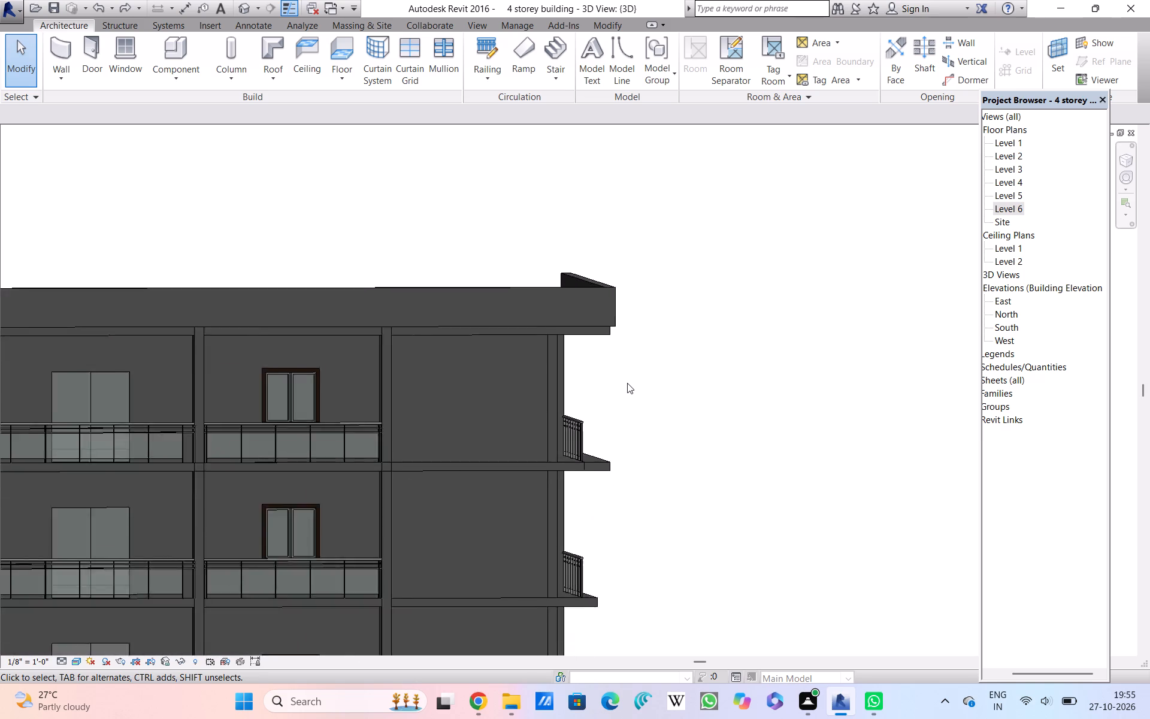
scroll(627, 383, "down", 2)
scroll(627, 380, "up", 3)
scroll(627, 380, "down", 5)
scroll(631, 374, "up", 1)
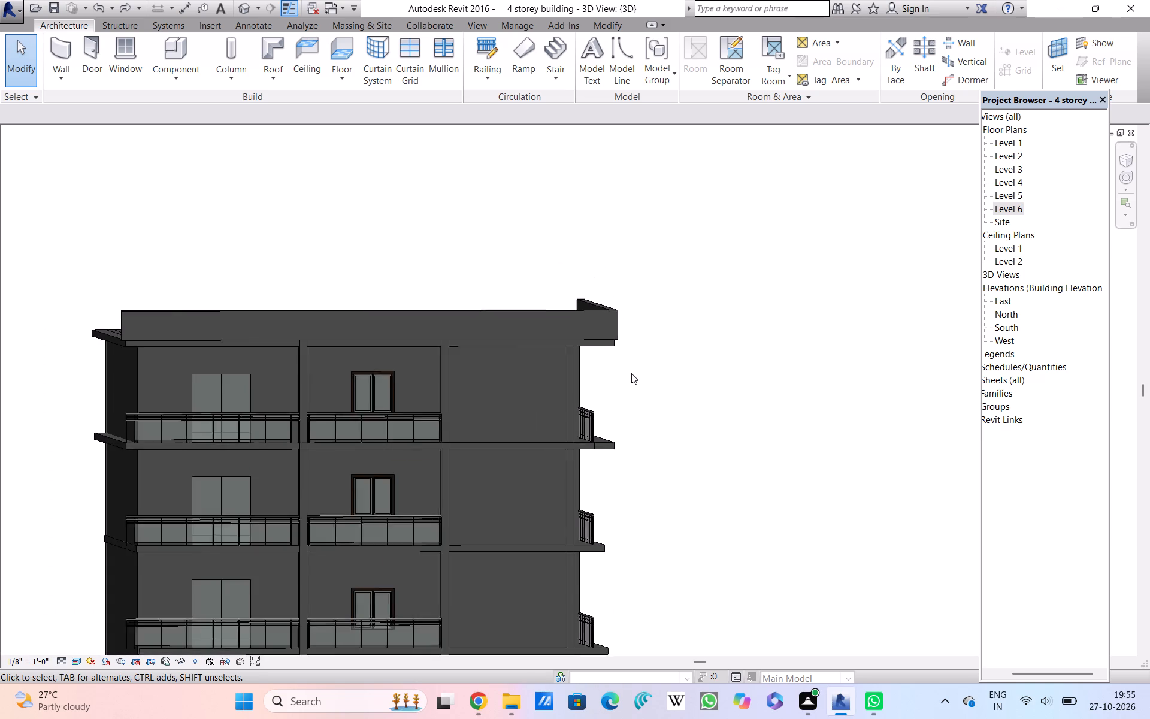
Compare the whole front facade, including the ground-level columns, with the top storey's side balcony and parapet corner.
scroll(631, 373, "up", 1)
scroll(631, 373, "down", 4)
scroll(631, 373, "up", 2)
scroll(631, 373, "down", 2)
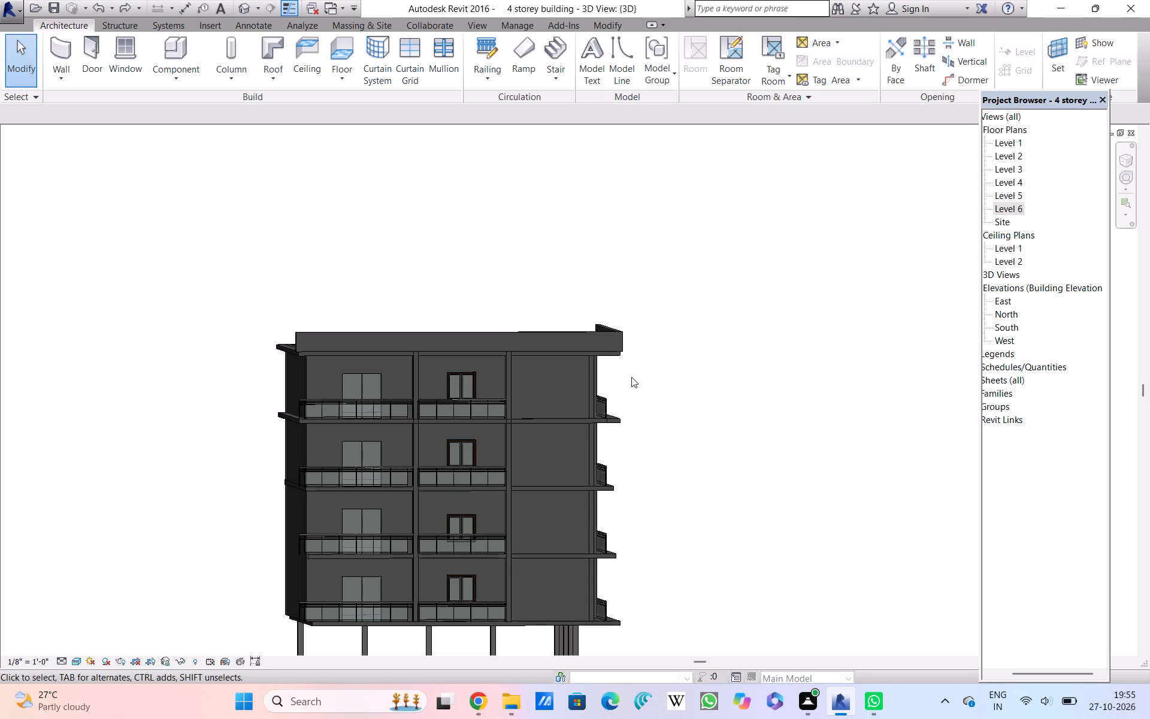
scroll(631, 377, "up", 2)
scroll(631, 377, "down", 3)
scroll(632, 377, "up", 1)
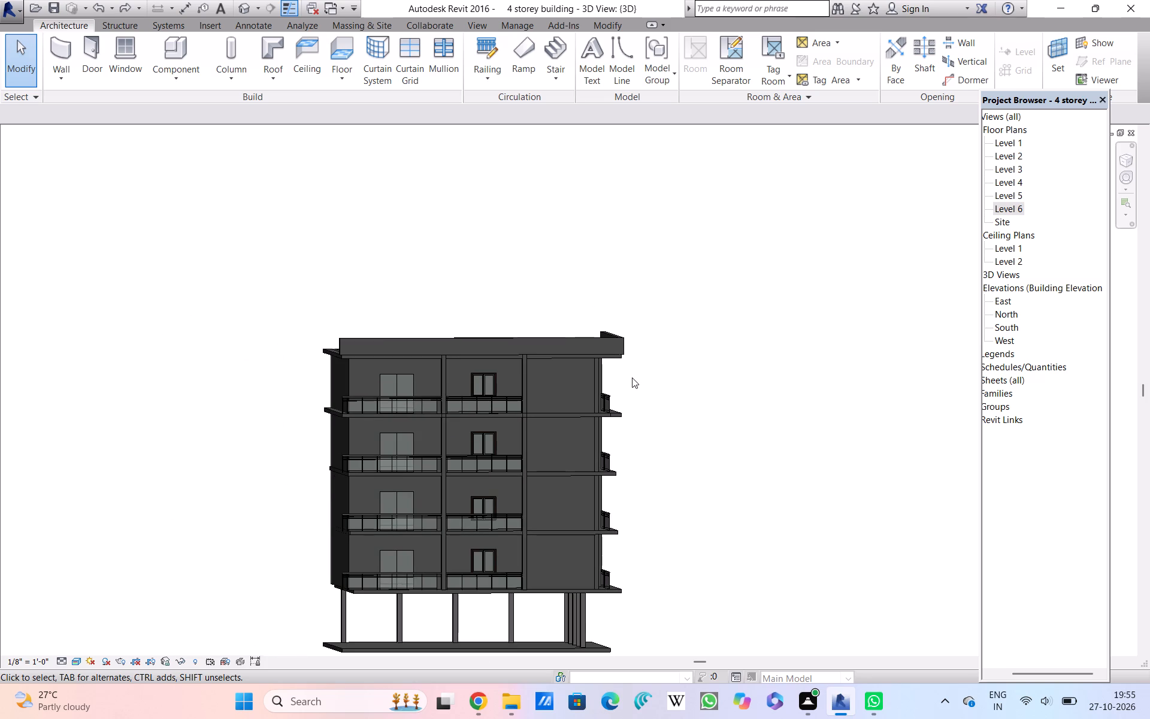
scroll(632, 377, "down", 2)
scroll(632, 377, "up", 2)
scroll(632, 377, "down", 2)
scroll(632, 376, "up", 10)
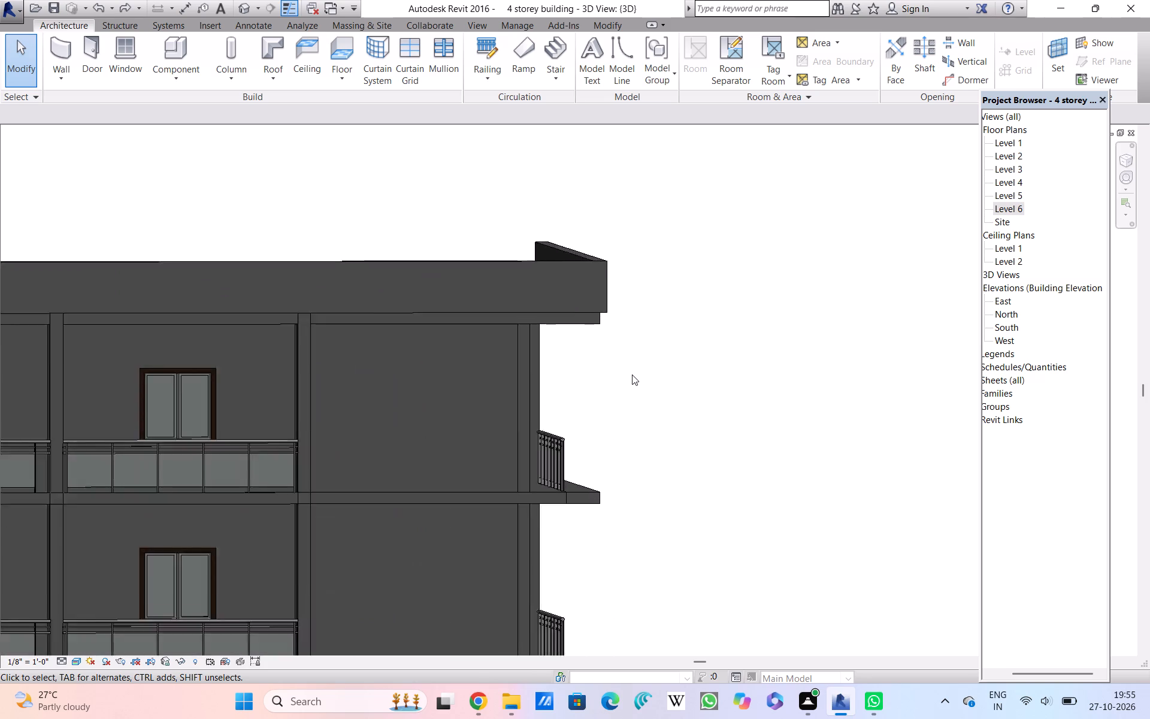
Examine the roof parapet corner and the roof slab edge beneath it in close-up, comparing them with the whole building.
scroll(632, 374, "down", 14)
scroll(631, 374, "up", 2)
scroll(631, 373, "down", 4)
scroll(631, 373, "up", 4)
scroll(631, 374, "down", 8)
scroll(632, 371, "up", 9)
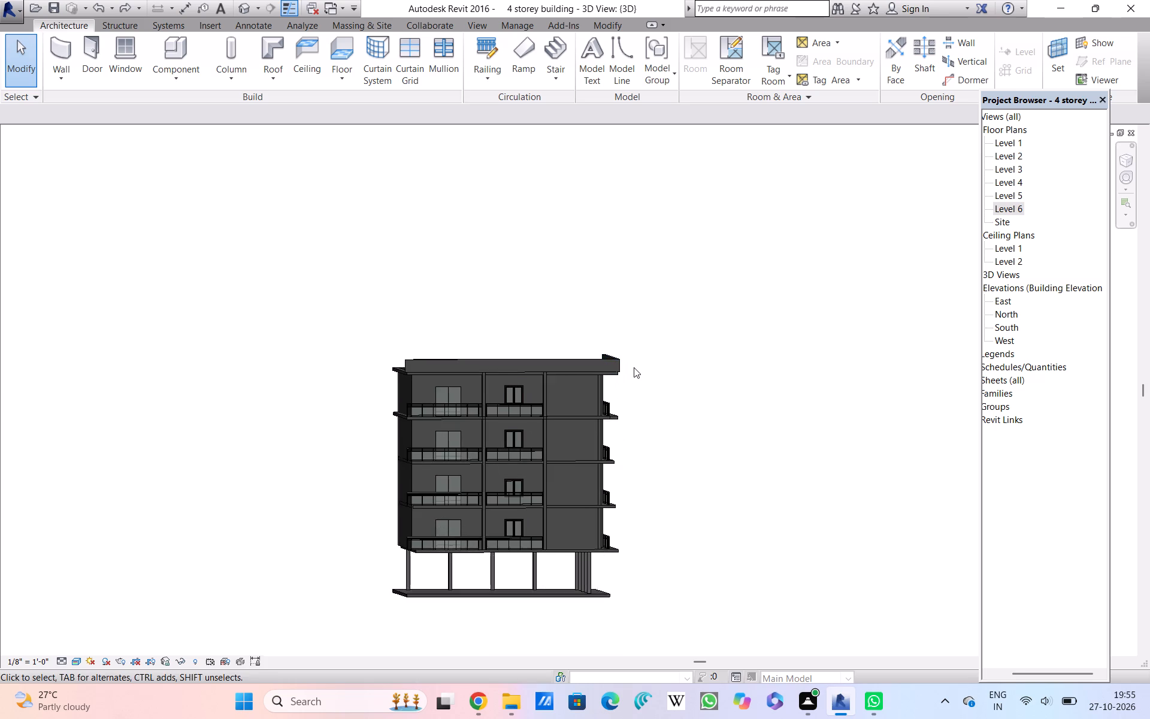
scroll(634, 368, "up", 3)
scroll(634, 376, "down", 1)
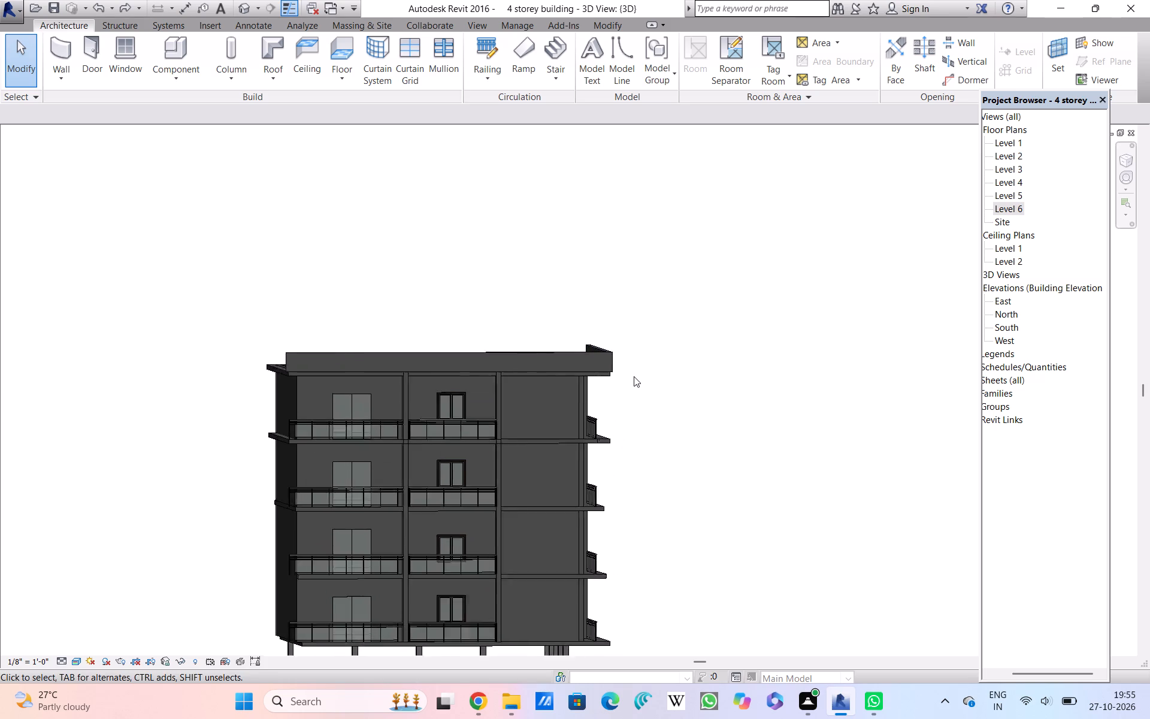
scroll(634, 376, "down", 1)
scroll(634, 377, "up", 13)
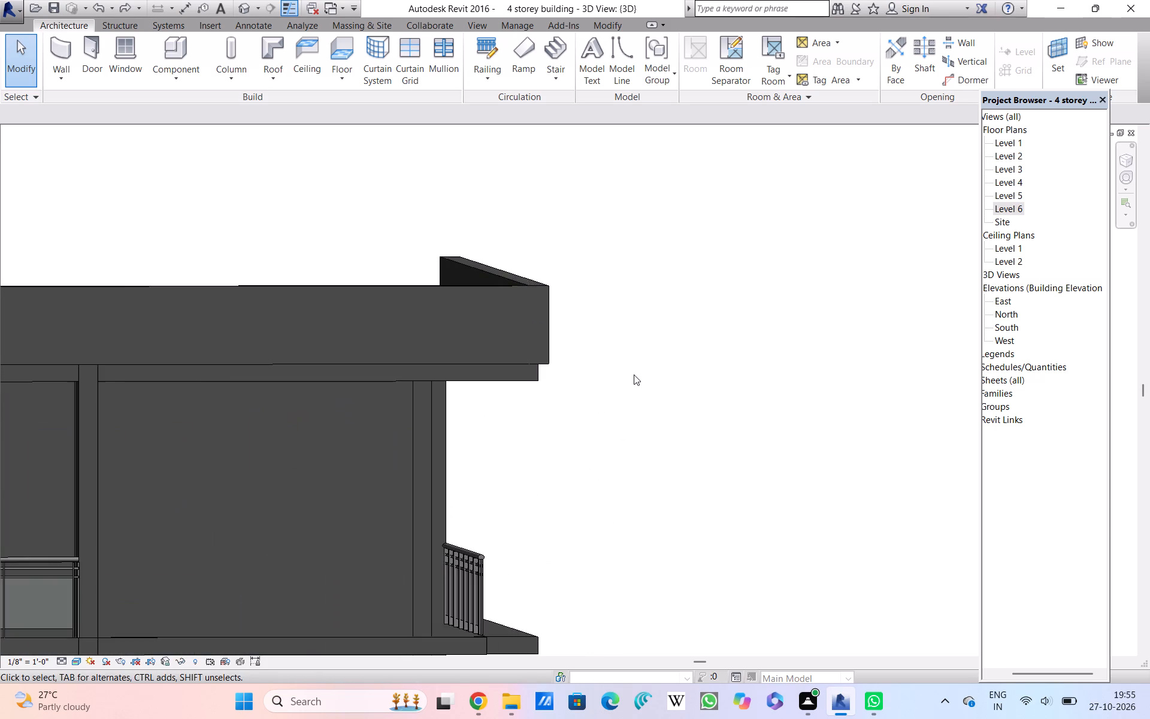
scroll(633, 375, "down", 6)
scroll(632, 377, "up", 6)
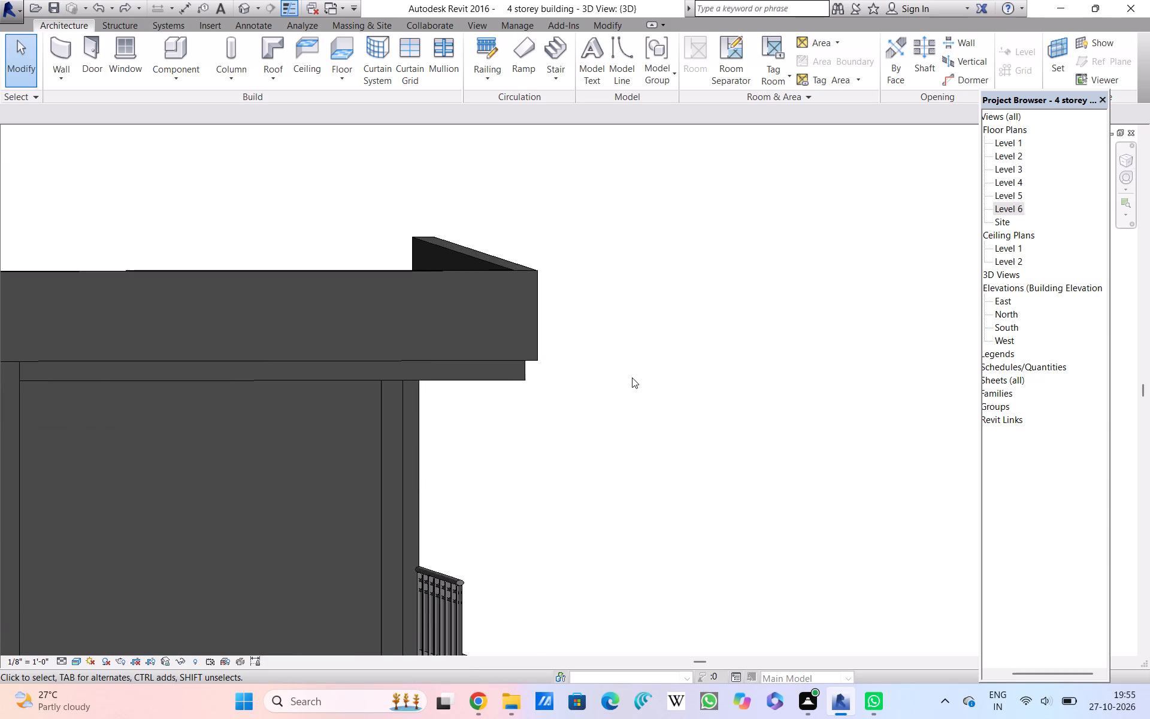
scroll(632, 377, "up", 10)
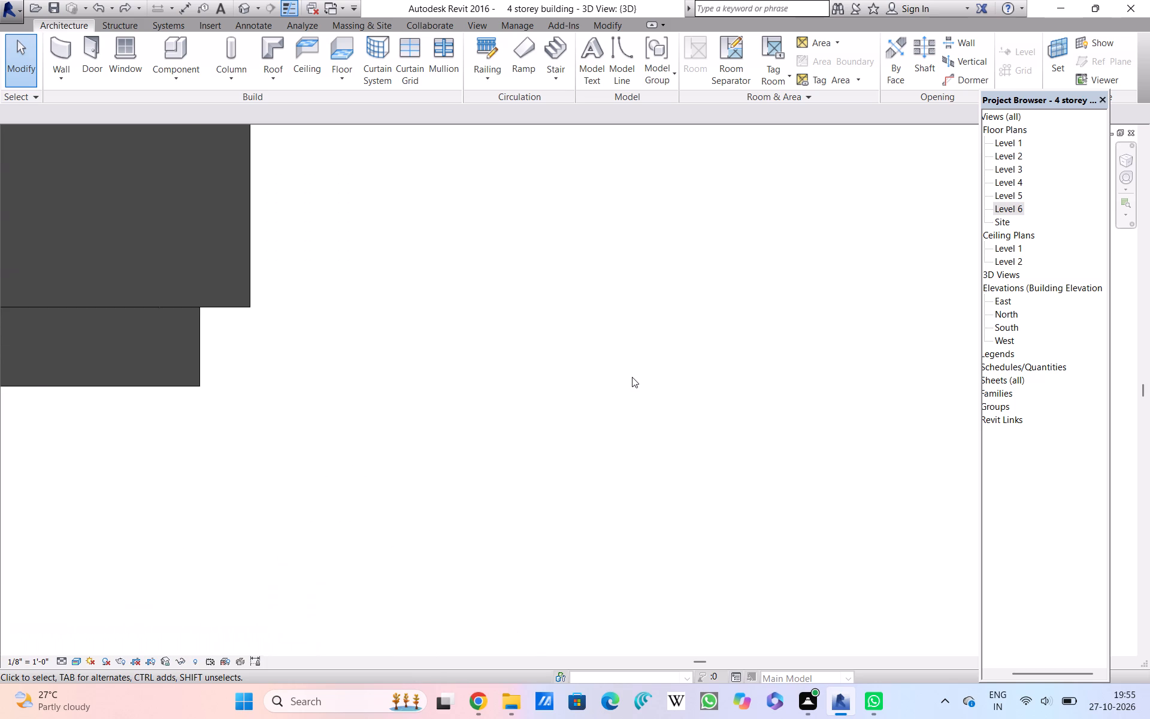
scroll(632, 377, "down", 14)
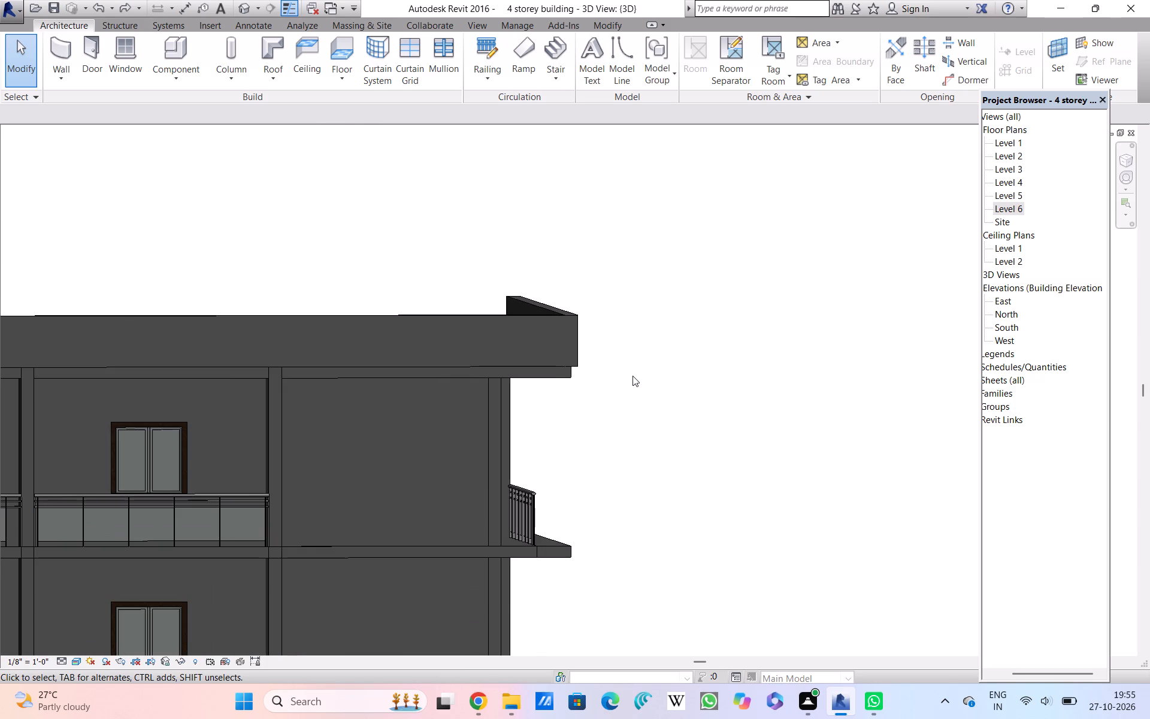
Examine the top storey's plain wall bay, side balcony railing and parapet, dismissing the blank pop-up covering the model.
scroll(633, 375, "down", 2)
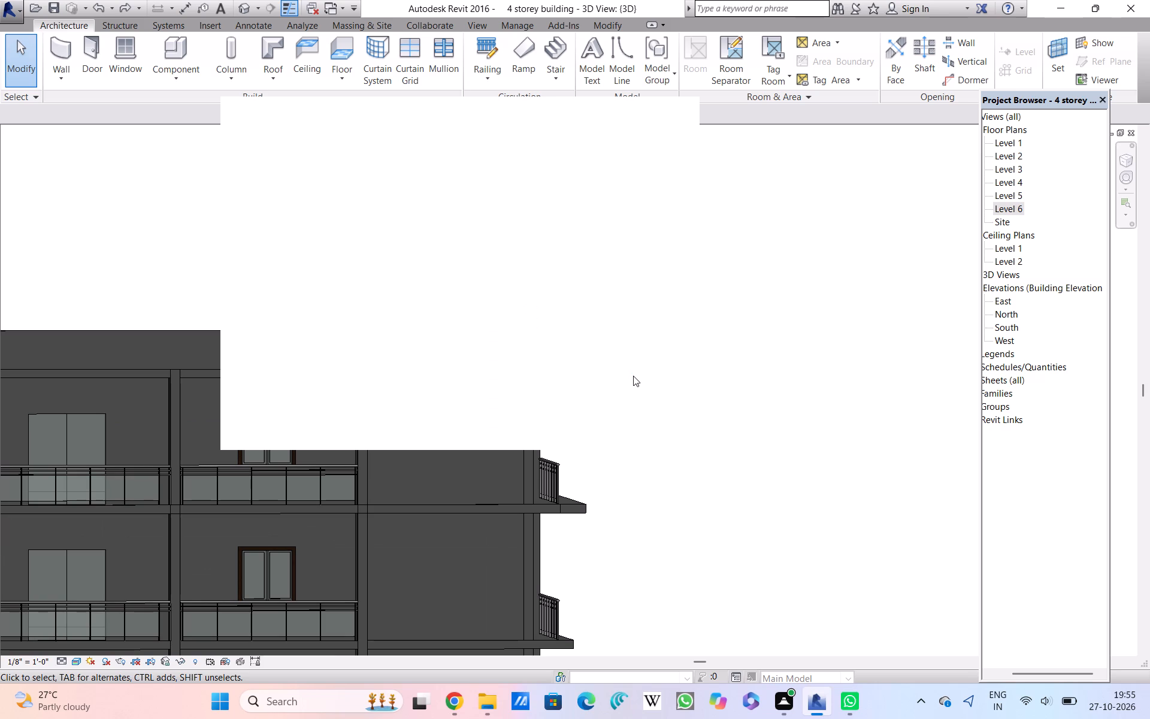
scroll(633, 376, "up", 3)
left_click(671, 121)
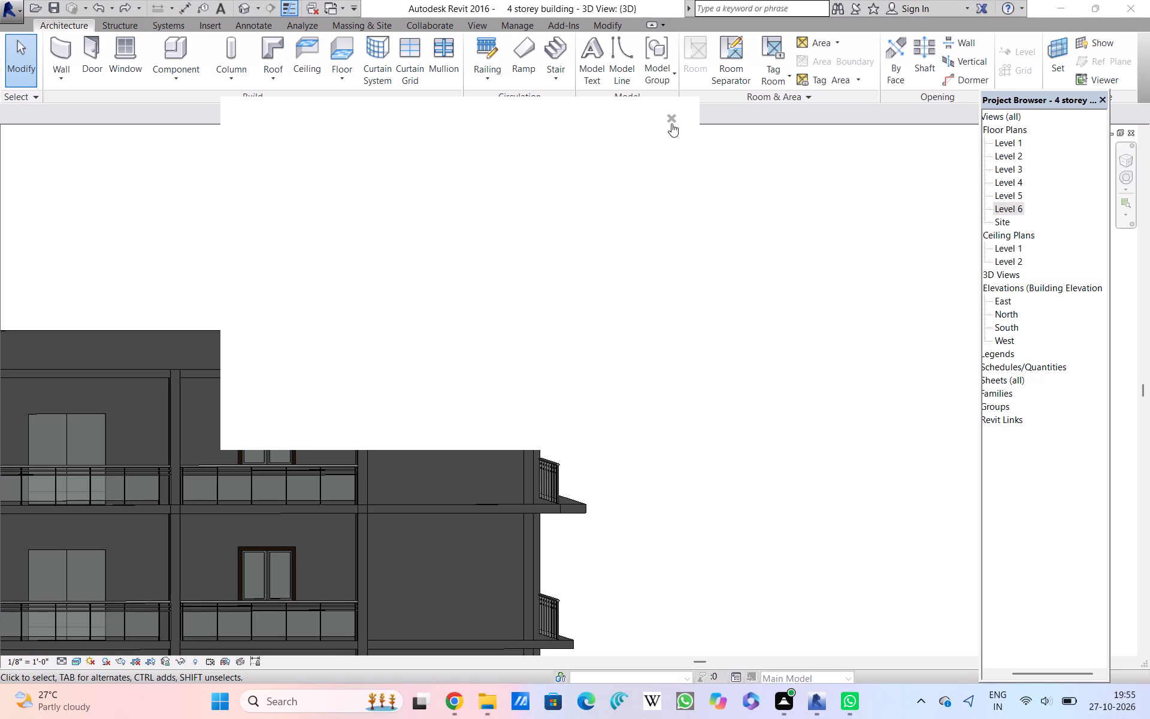
scroll(434, 463, "up", 3)
scroll(436, 452, "down", 2)
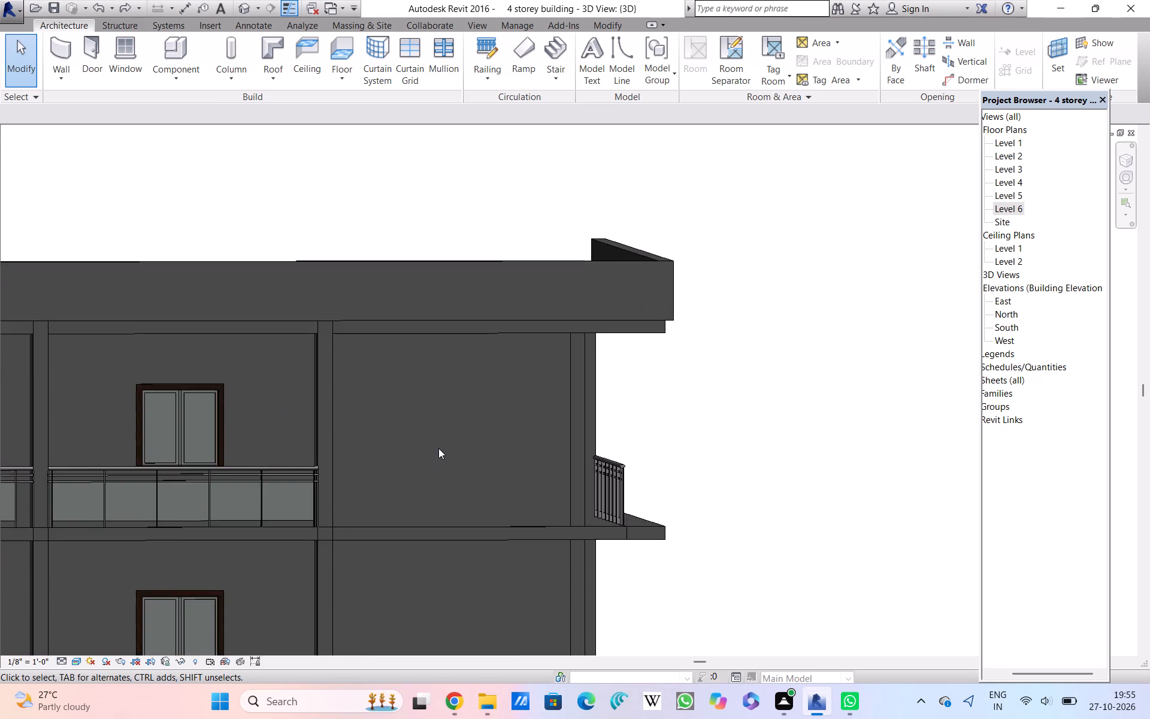
scroll(438, 448, "down", 18)
scroll(467, 406, "up", 16)
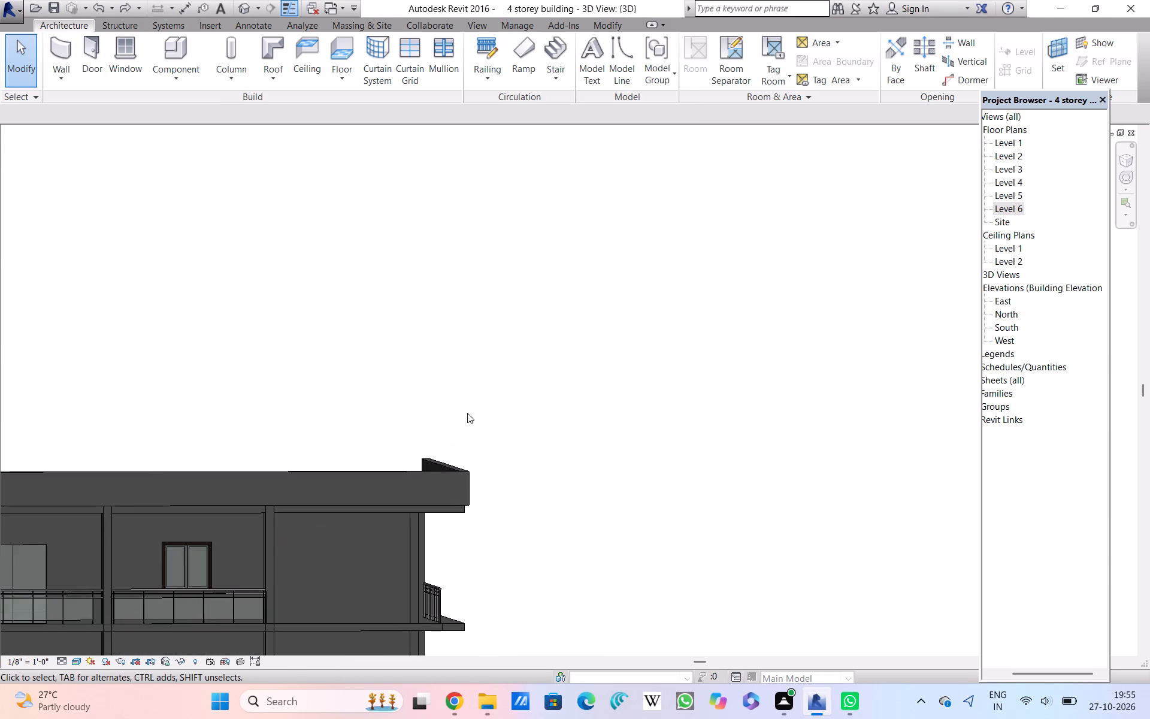
Compare the roof parapet corner and the top storey's side balcony with the whole building.
scroll(467, 413, "up", 2)
scroll(467, 414, "down", 2)
scroll(467, 415, "up", 2)
scroll(467, 415, "down", 14)
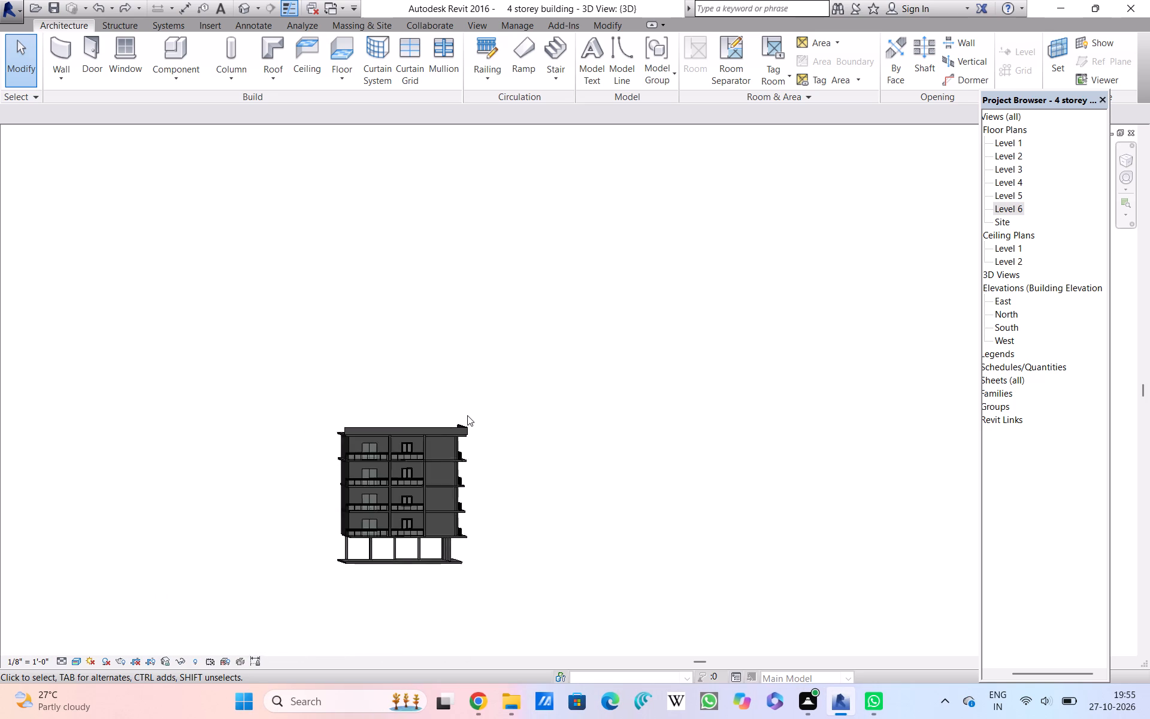
scroll(467, 415, "down", 6)
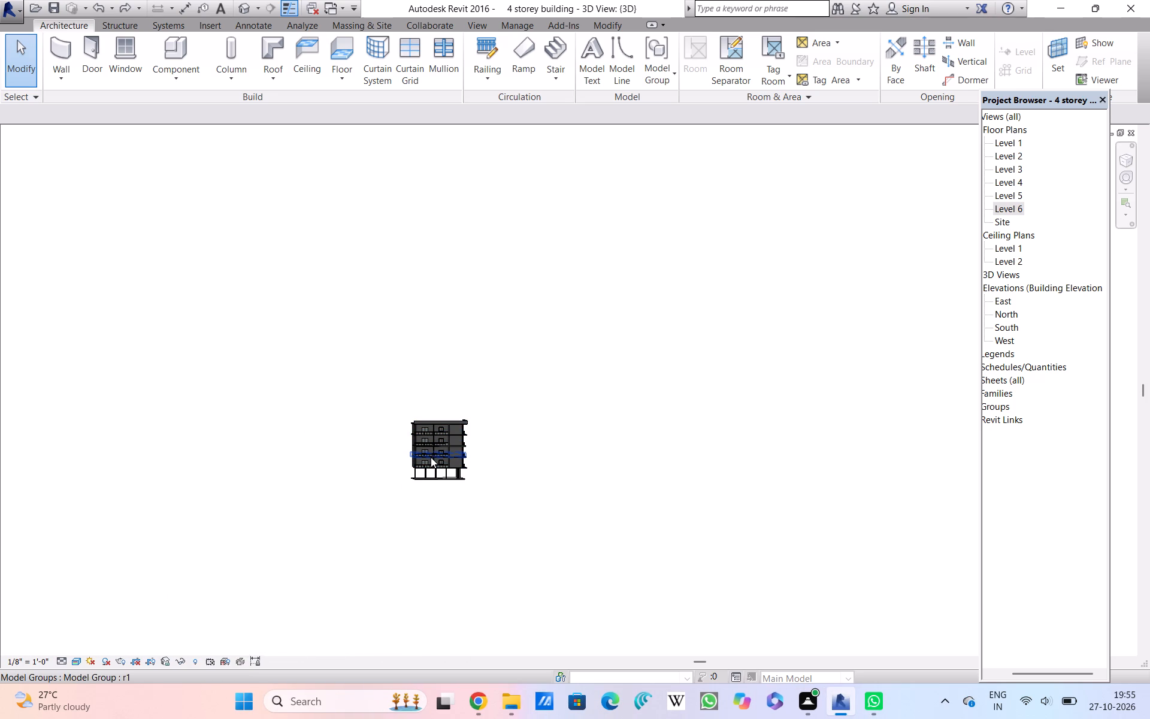
Examine the middle storeys' windows, balcony railings and the vertical wall strip between the bays, comparing them with the whole front facade.
scroll(434, 443, "up", 2)
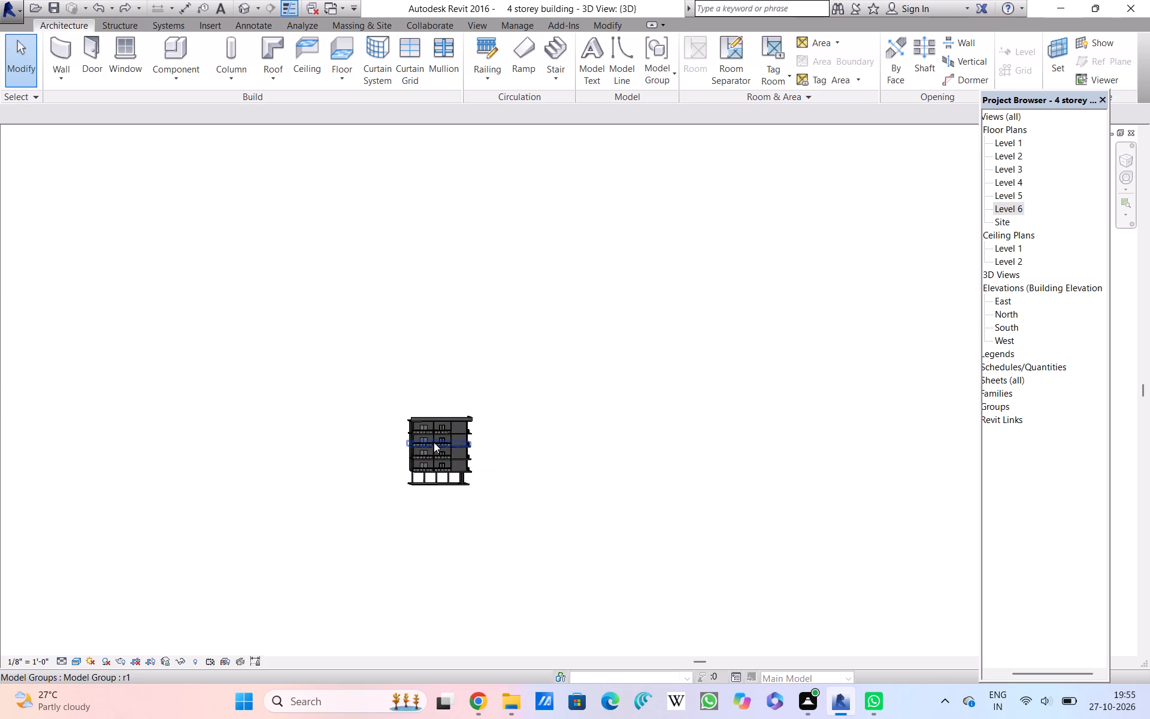
scroll(434, 442, "up", 13)
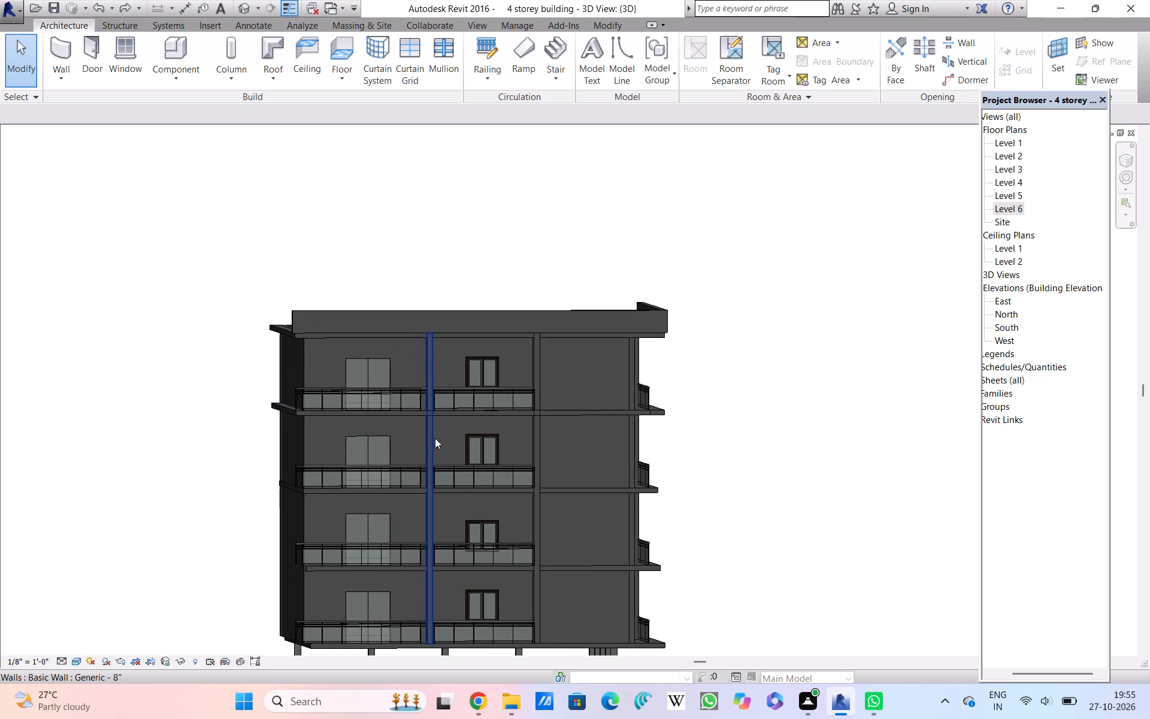
scroll(435, 438, "up", 8)
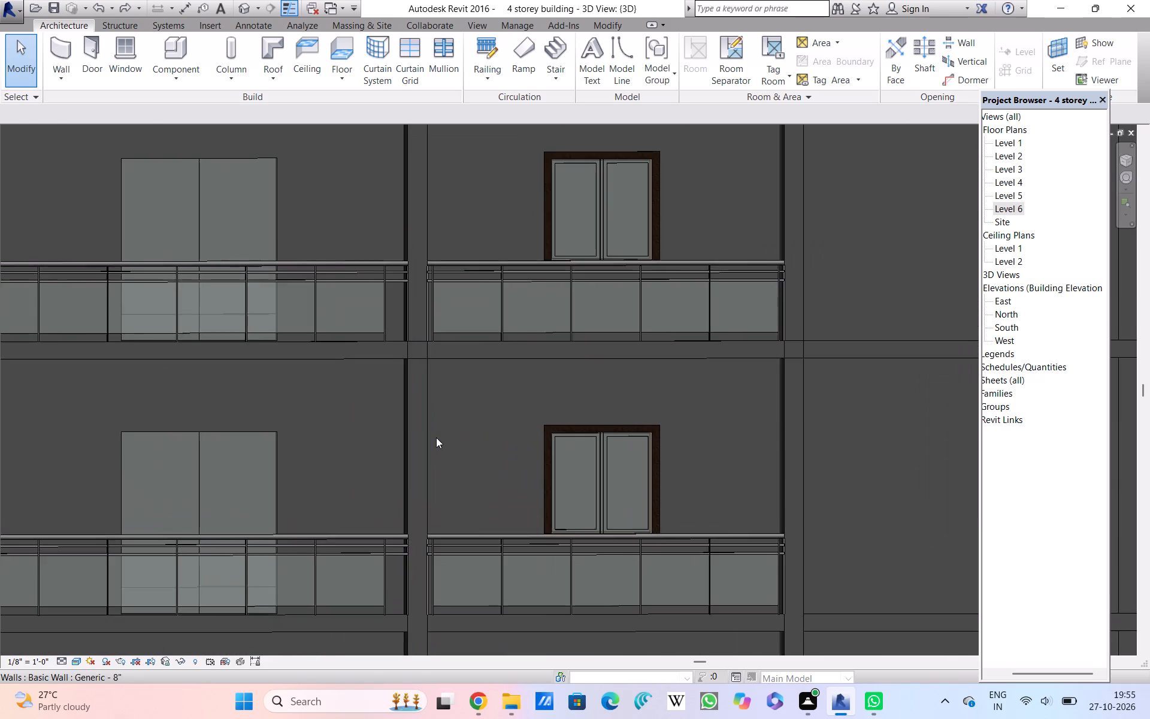
scroll(436, 437, "up", 12)
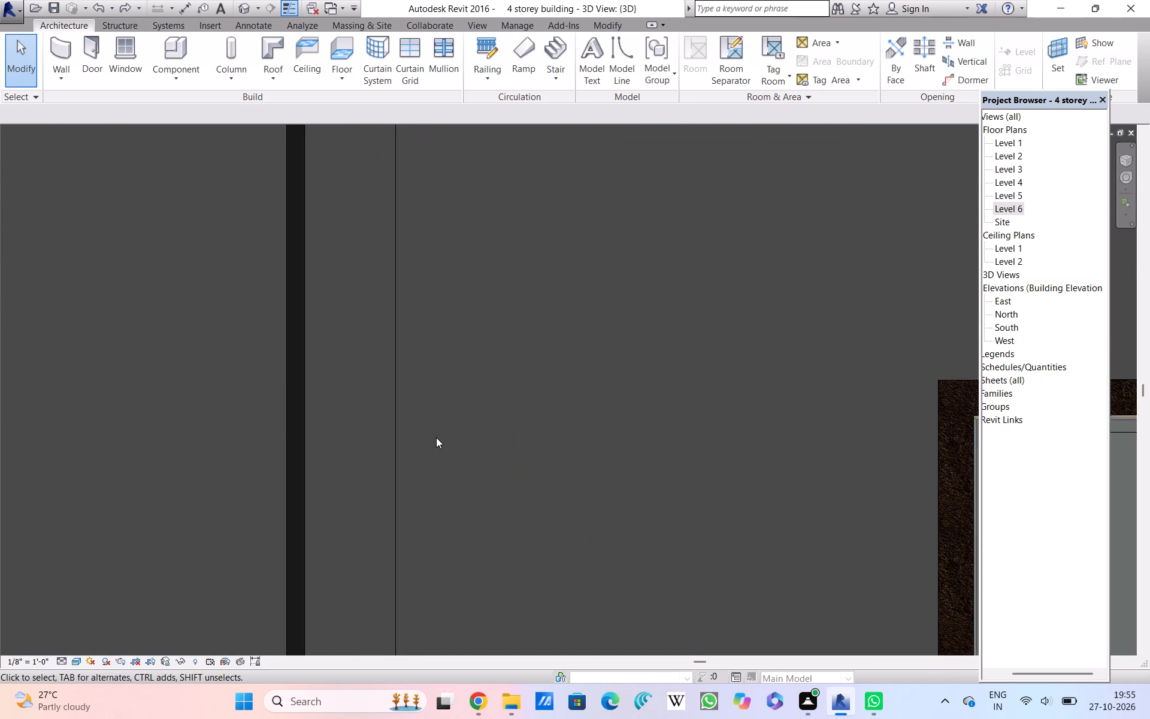
scroll(436, 437, "up", 4)
scroll(436, 436, "down", 14)
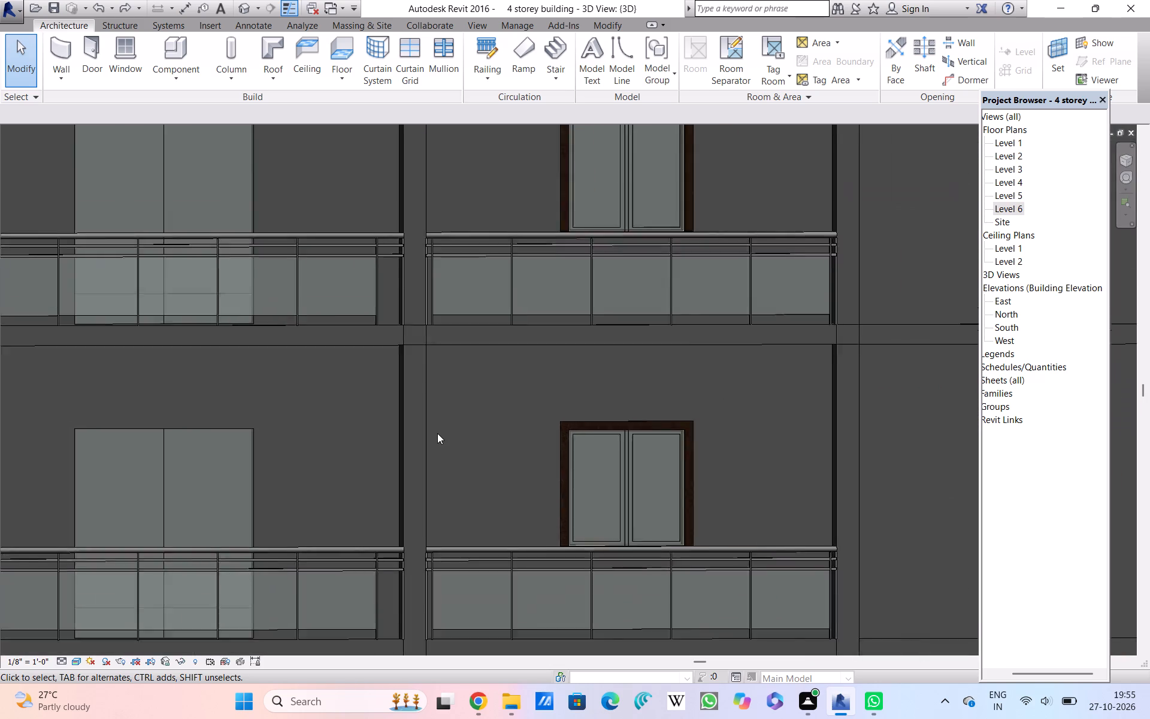
scroll(437, 433, "down", 14)
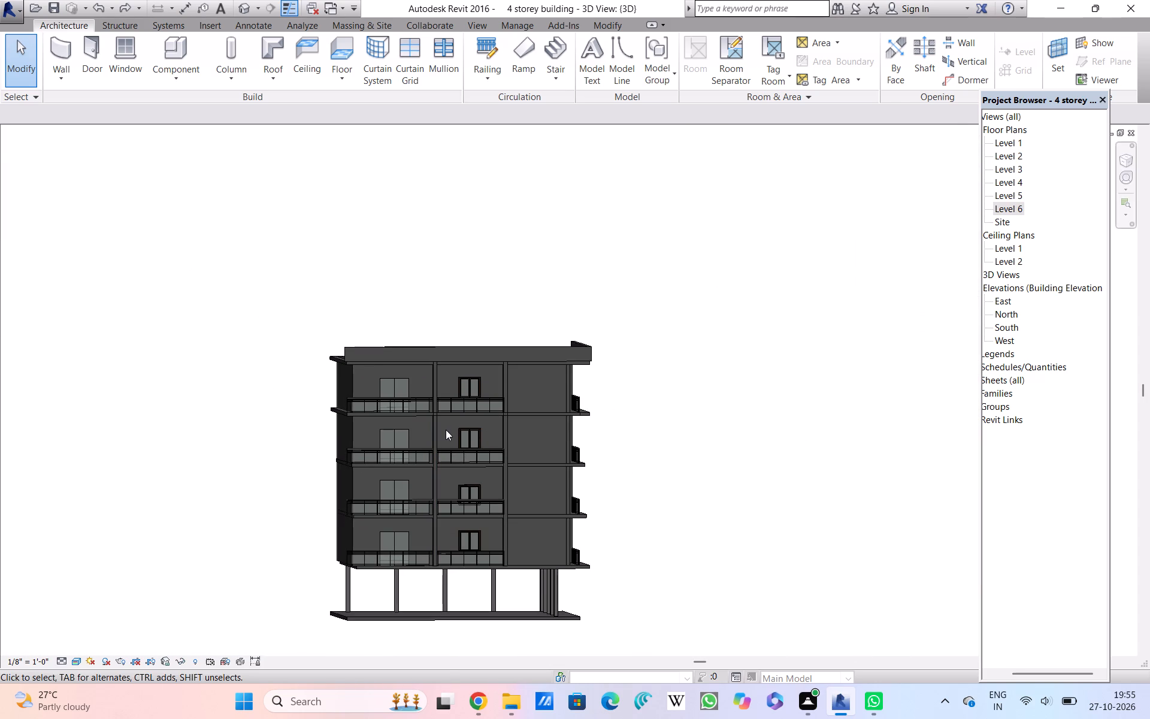
Examine a middle-storey casement window, the slab edge above it and the adjacent vertical wall strip in close-up against the full facade.
scroll(446, 430, "down", 3)
scroll(446, 430, "up", 1)
scroll(446, 430, "down", 1)
scroll(446, 430, "up", 7)
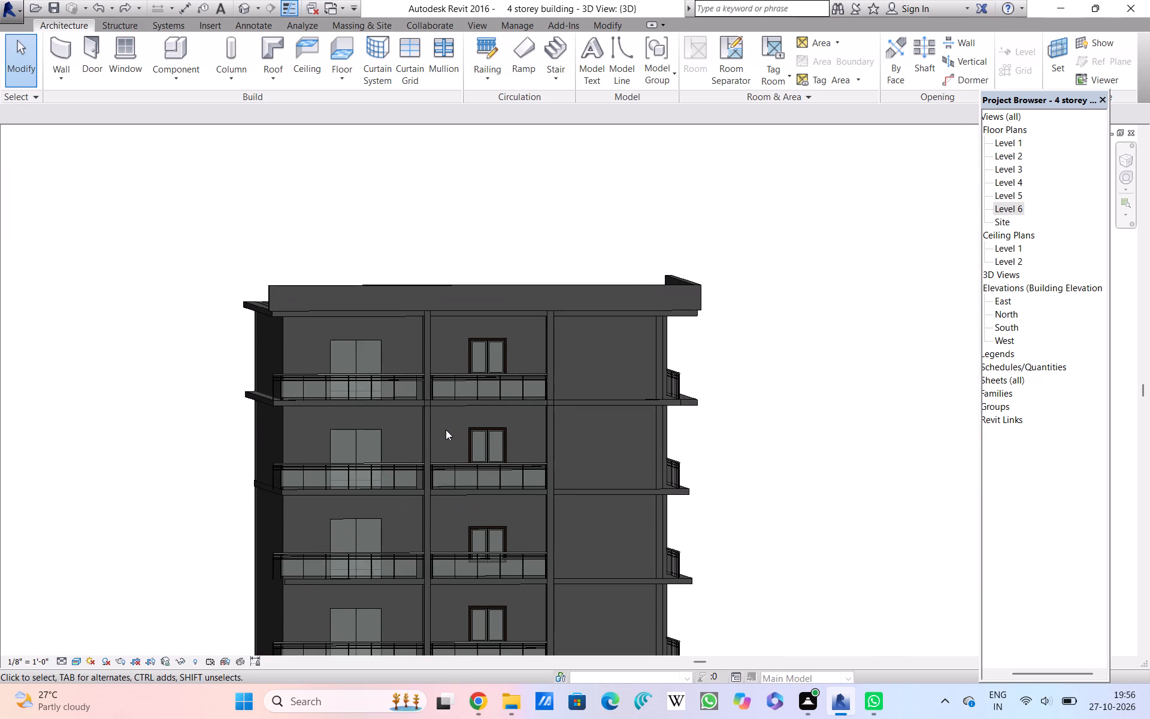
scroll(446, 430, "up", 14)
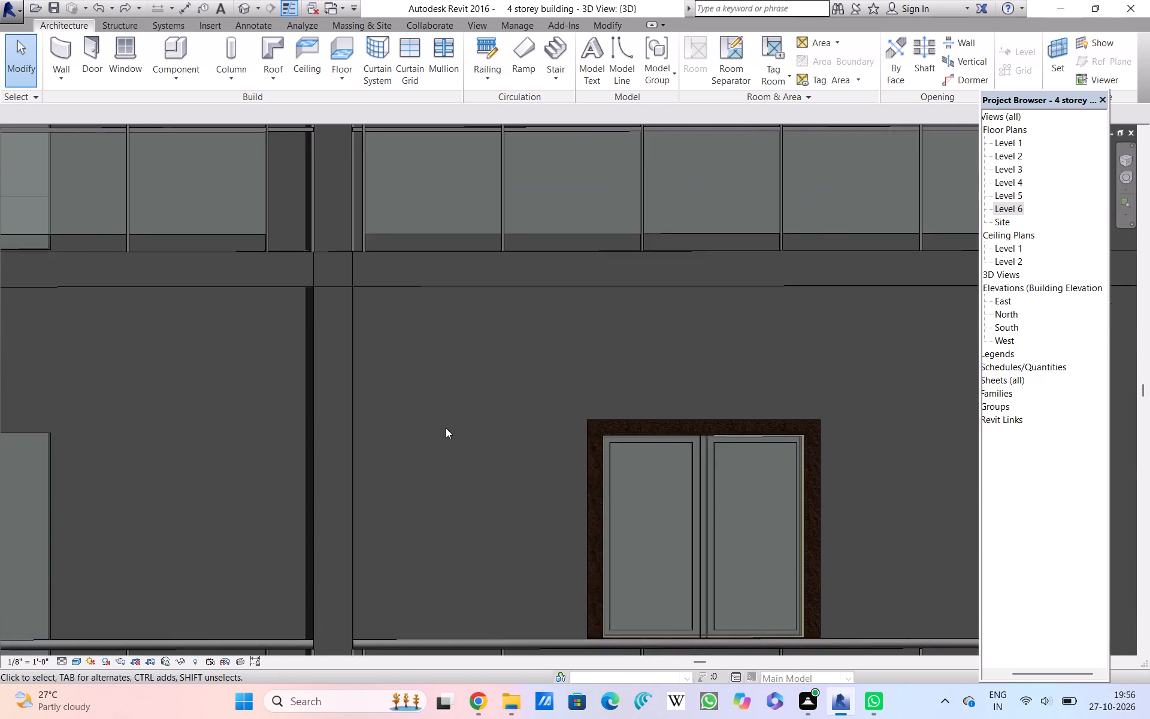
scroll(446, 428, "up", 20)
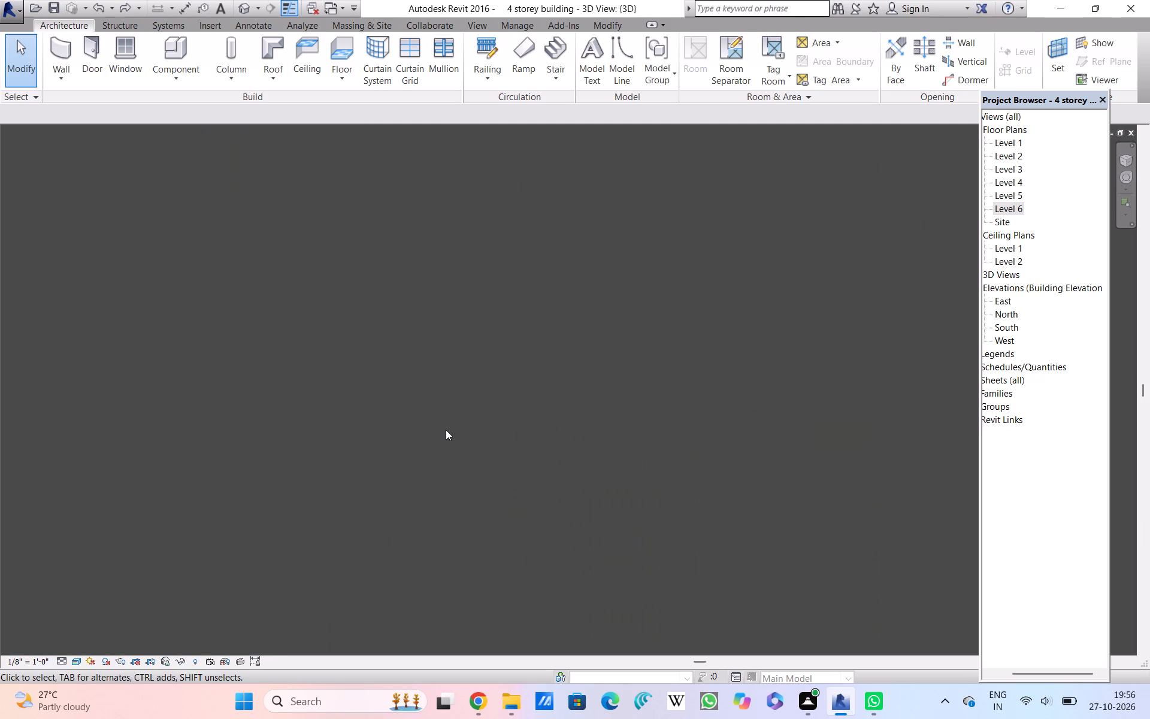
scroll(446, 430, "up", 2)
scroll(446, 430, "down", 18)
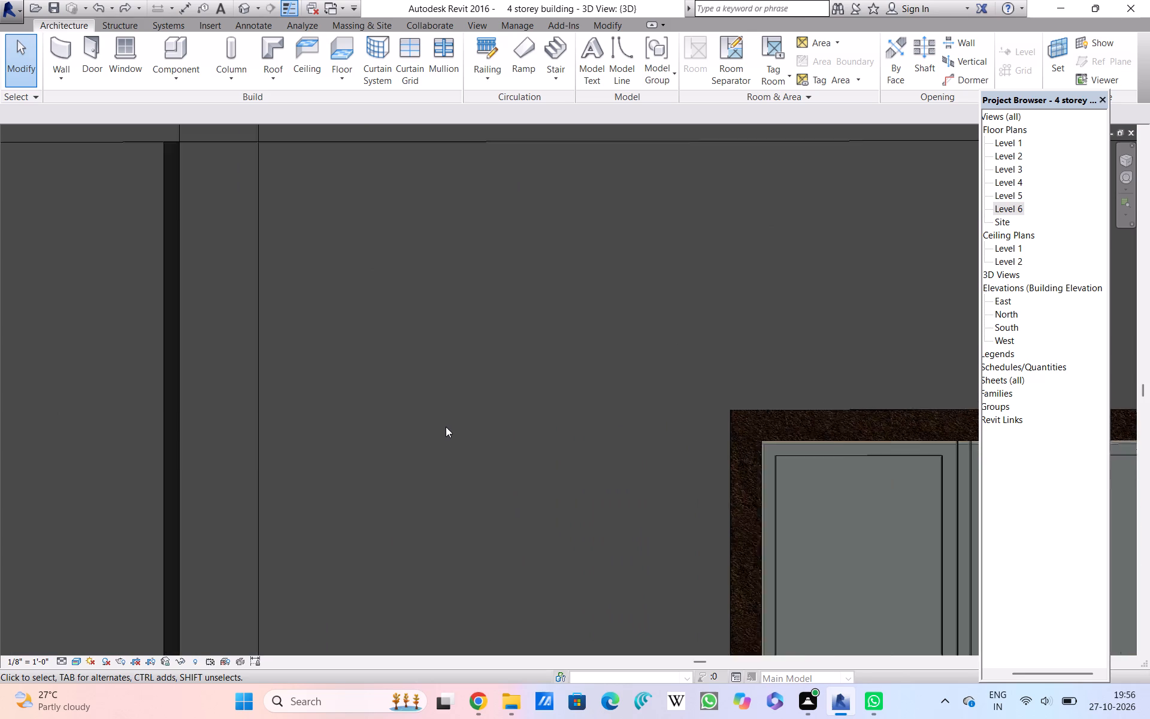
scroll(446, 427, "down", 18)
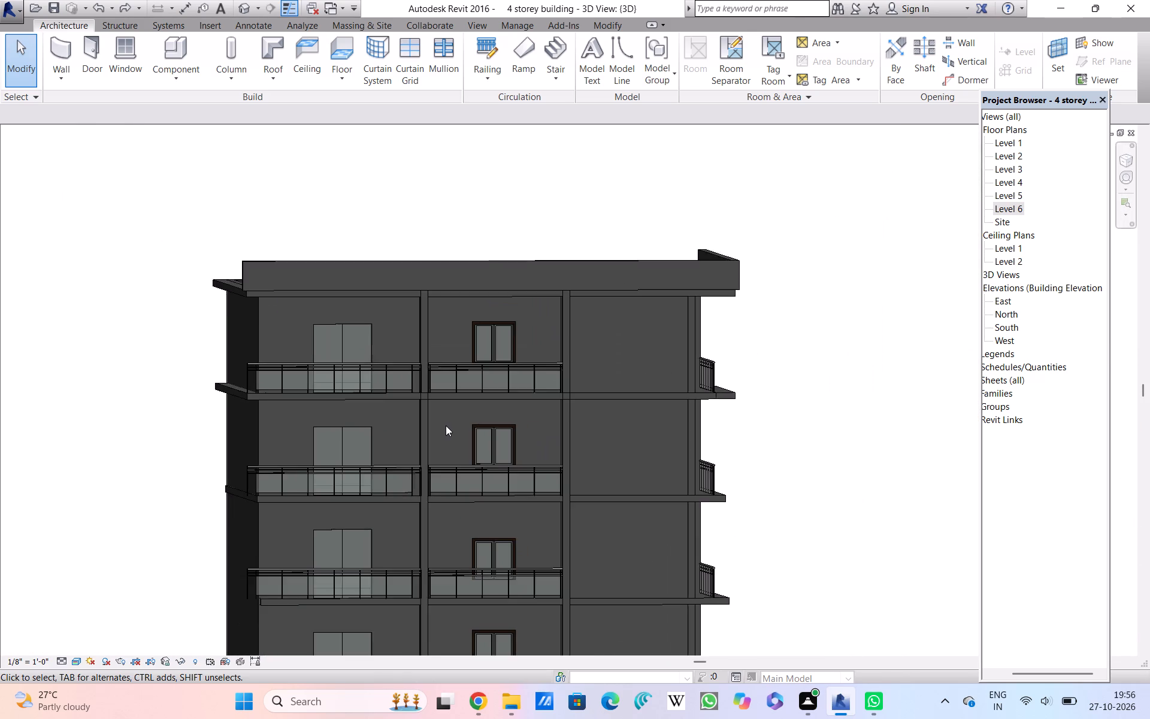
scroll(446, 426, "down", 3)
scroll(446, 426, "up", 2)
scroll(446, 426, "down", 2)
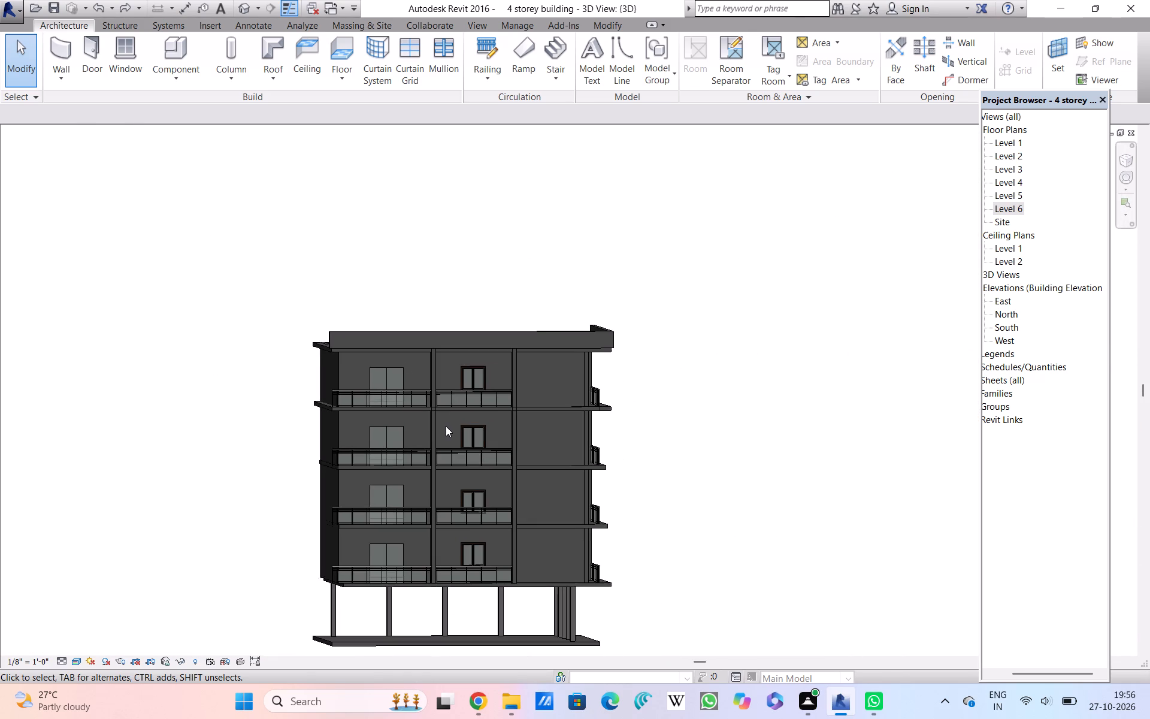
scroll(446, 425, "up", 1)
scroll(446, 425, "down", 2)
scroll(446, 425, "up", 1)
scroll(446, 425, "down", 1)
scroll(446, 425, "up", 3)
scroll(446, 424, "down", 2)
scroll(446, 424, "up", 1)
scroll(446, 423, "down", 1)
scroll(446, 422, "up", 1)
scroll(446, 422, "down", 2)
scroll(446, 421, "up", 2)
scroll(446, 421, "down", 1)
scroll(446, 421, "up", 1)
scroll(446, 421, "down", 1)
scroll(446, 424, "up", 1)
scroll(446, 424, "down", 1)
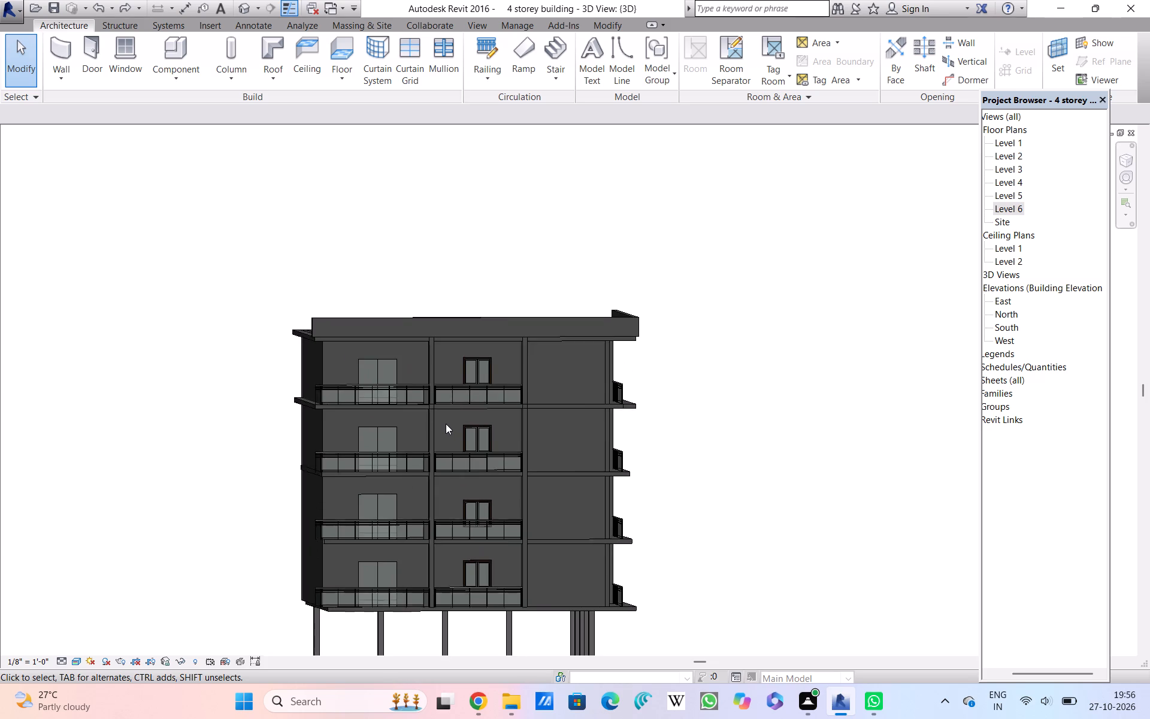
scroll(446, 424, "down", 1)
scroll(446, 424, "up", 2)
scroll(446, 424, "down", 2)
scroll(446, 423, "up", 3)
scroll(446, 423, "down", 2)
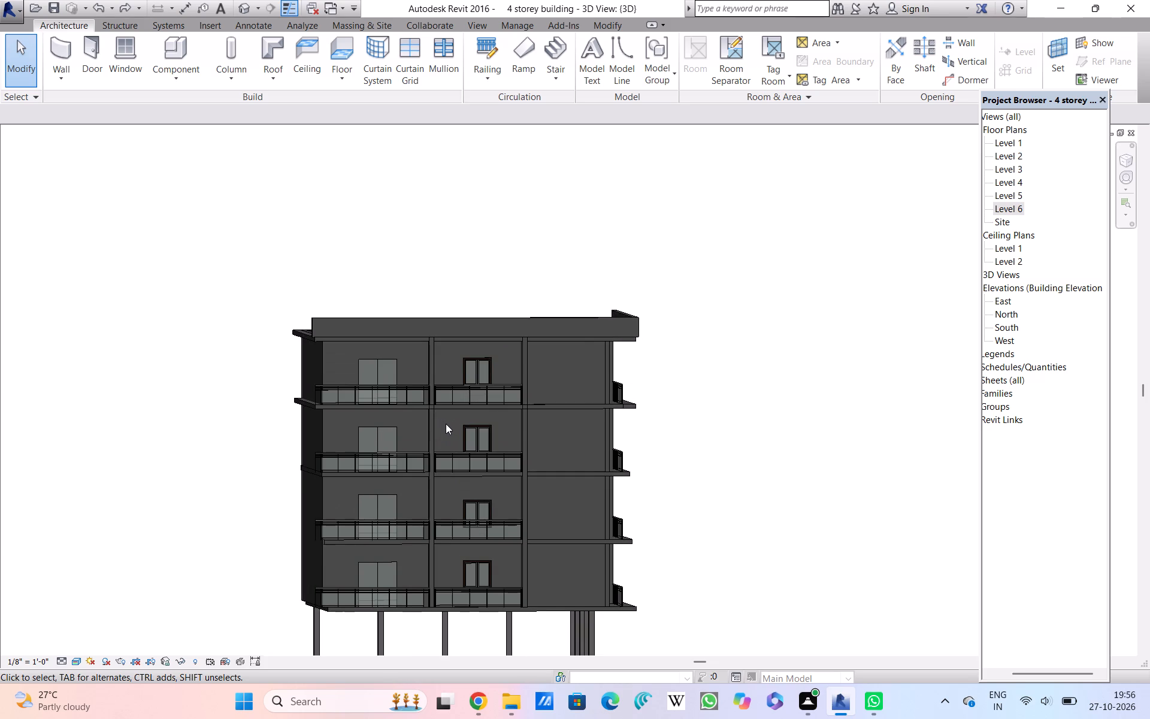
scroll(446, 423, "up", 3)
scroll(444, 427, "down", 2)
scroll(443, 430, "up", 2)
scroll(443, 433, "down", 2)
Examine the upper storeys' glazed doors, casement windows, balcony railings and slab edges across the front facade.
scroll(442, 446, "up", 5)
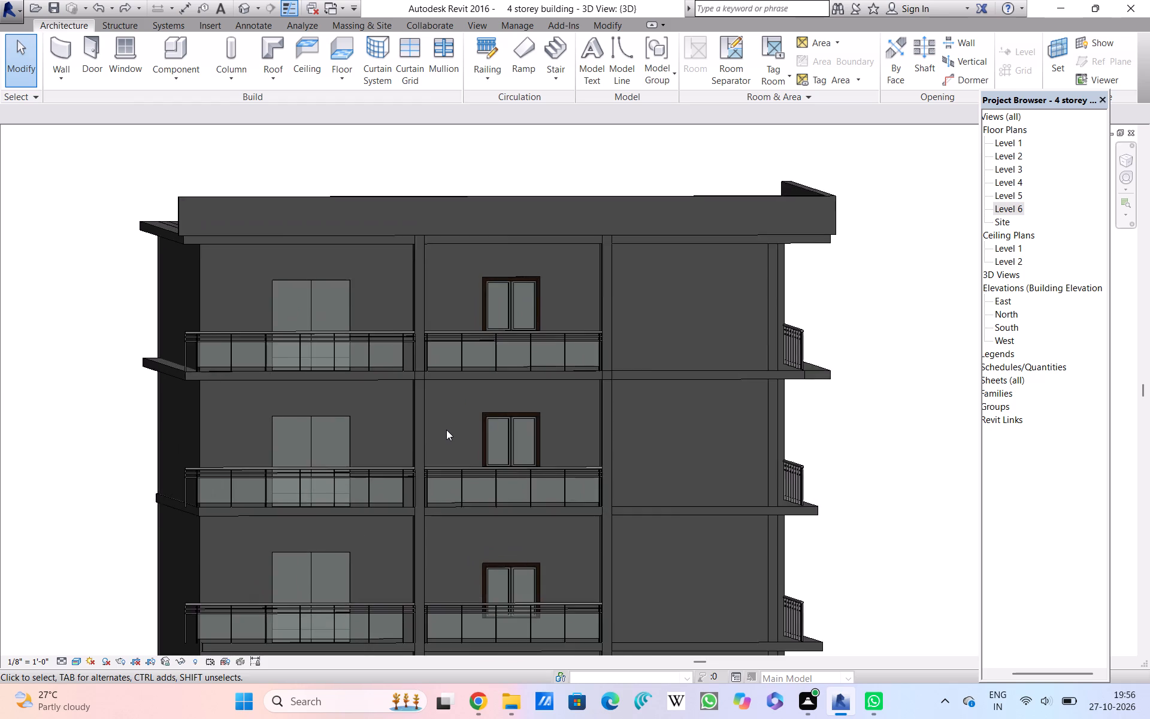
scroll(446, 430, "up", 2)
scroll(447, 425, "down", 3)
scroll(447, 425, "up", 1)
scroll(447, 425, "down", 1)
scroll(447, 425, "up", 4)
scroll(447, 425, "down", 1)
scroll(447, 425, "up", 2)
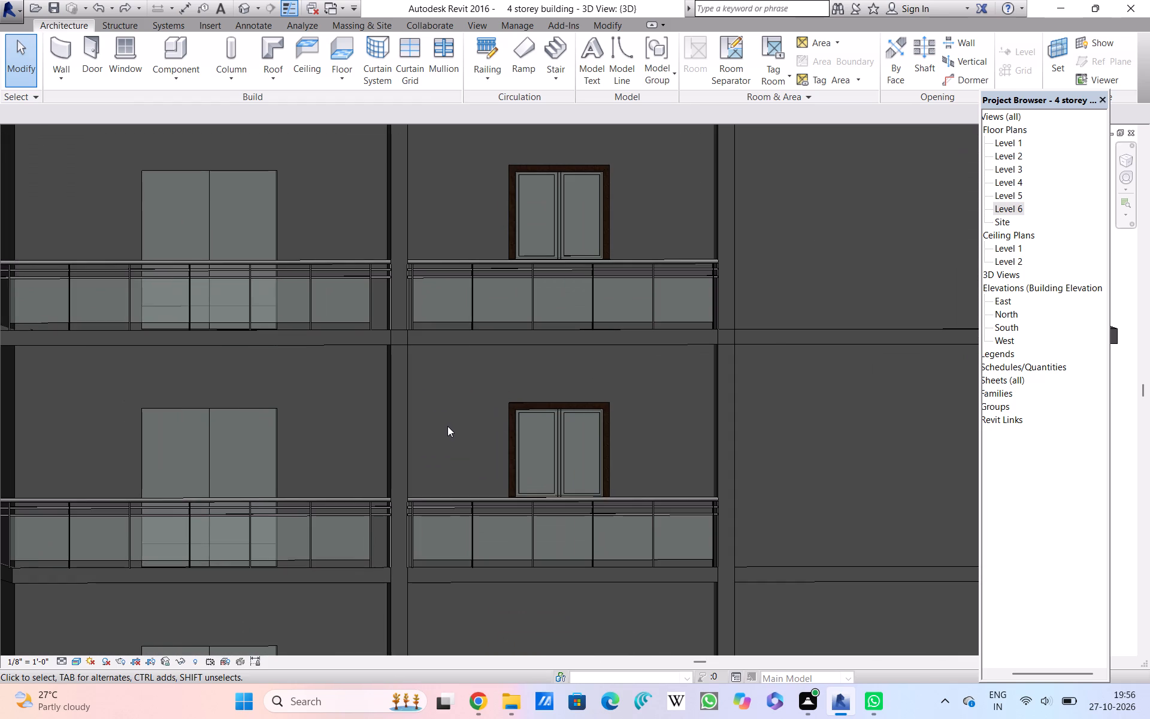
scroll(447, 427, "down", 2)
scroll(447, 428, "up", 2)
scroll(447, 428, "down", 2)
scroll(447, 428, "up", 2)
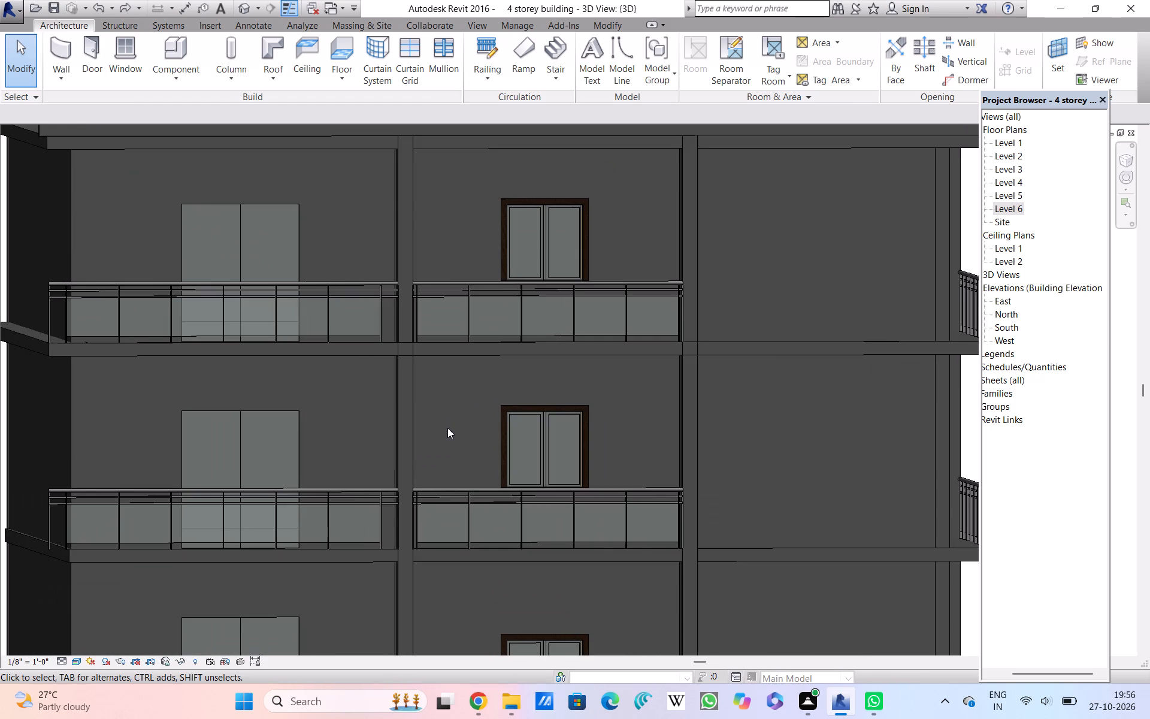
scroll(447, 428, "down", 4)
scroll(447, 427, "up", 2)
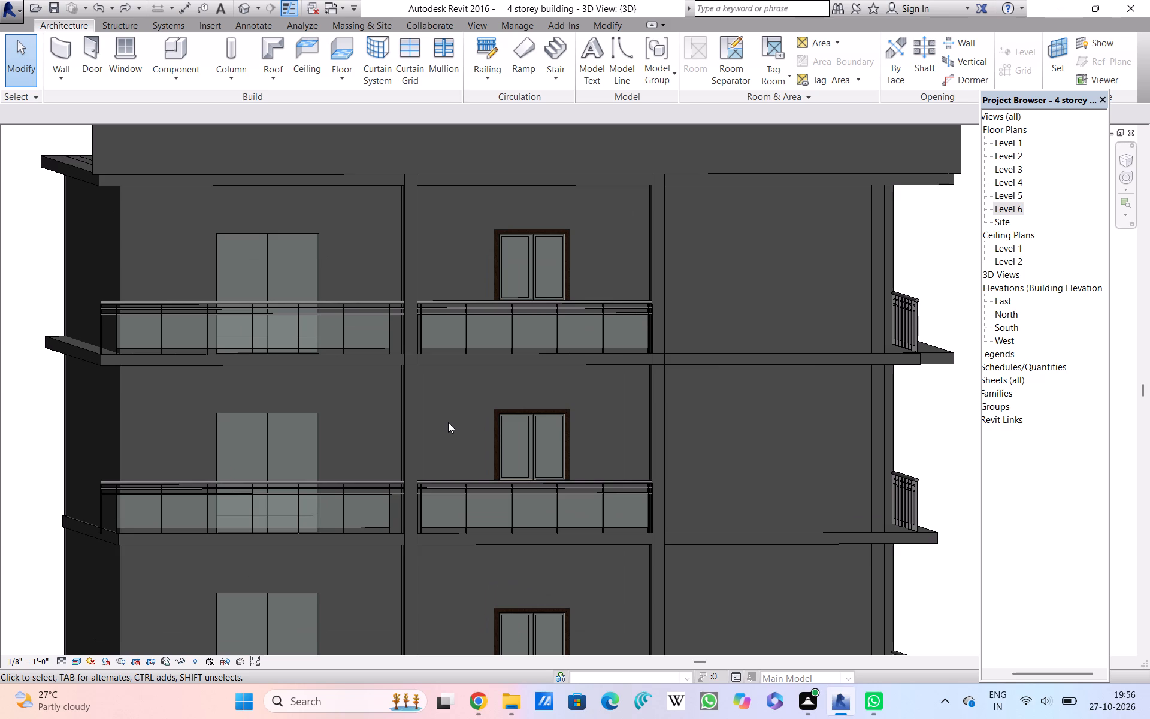
scroll(448, 424, "up", 2)
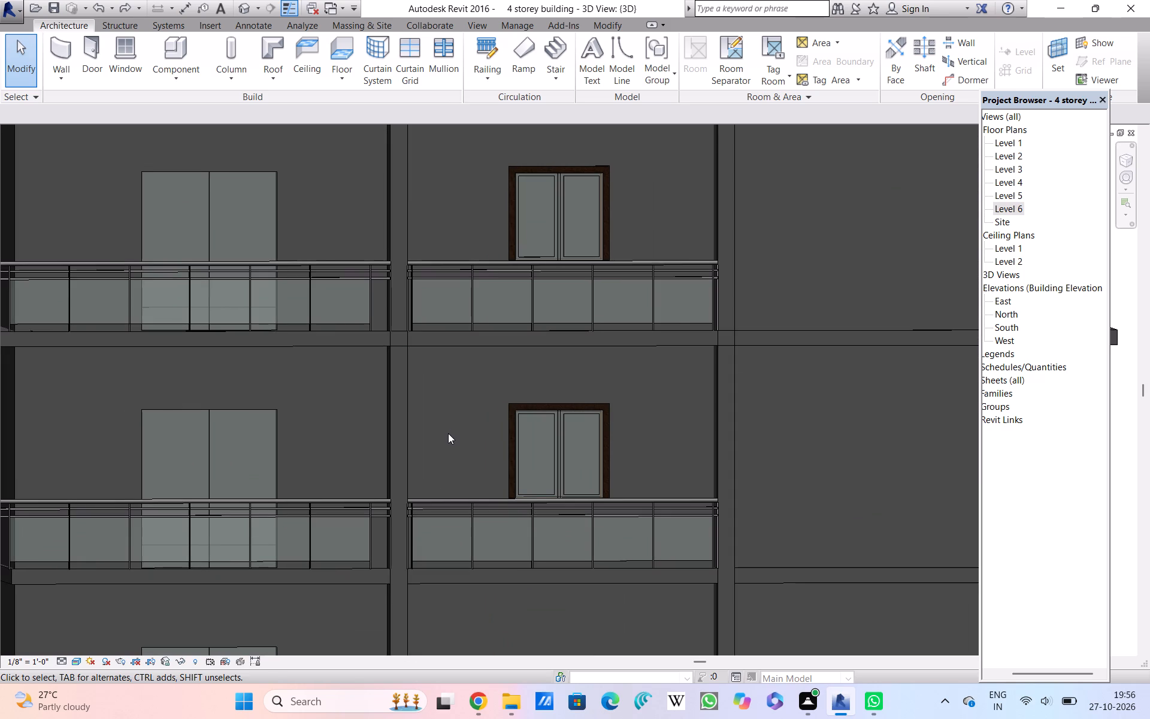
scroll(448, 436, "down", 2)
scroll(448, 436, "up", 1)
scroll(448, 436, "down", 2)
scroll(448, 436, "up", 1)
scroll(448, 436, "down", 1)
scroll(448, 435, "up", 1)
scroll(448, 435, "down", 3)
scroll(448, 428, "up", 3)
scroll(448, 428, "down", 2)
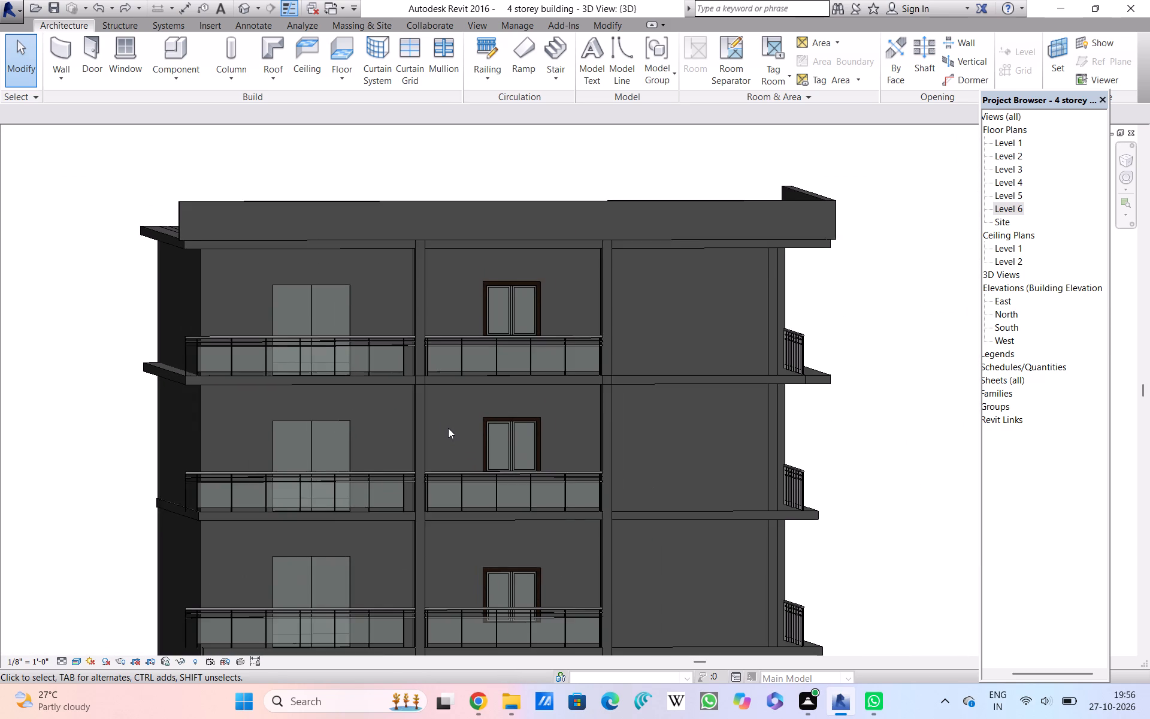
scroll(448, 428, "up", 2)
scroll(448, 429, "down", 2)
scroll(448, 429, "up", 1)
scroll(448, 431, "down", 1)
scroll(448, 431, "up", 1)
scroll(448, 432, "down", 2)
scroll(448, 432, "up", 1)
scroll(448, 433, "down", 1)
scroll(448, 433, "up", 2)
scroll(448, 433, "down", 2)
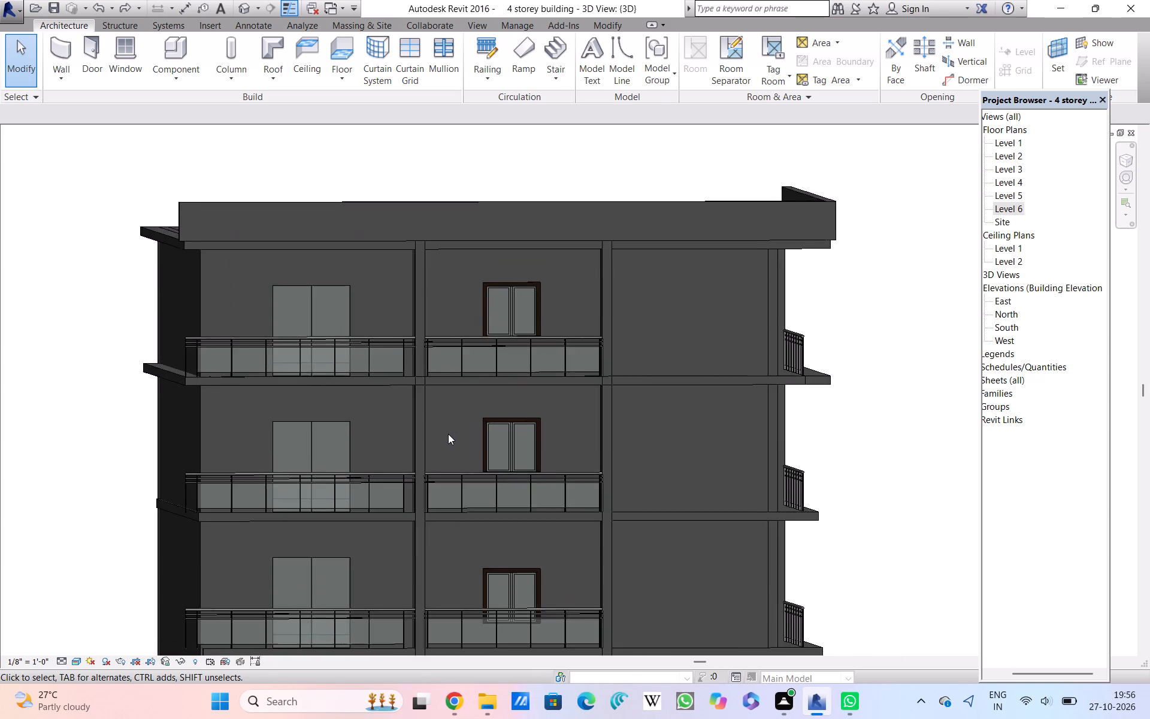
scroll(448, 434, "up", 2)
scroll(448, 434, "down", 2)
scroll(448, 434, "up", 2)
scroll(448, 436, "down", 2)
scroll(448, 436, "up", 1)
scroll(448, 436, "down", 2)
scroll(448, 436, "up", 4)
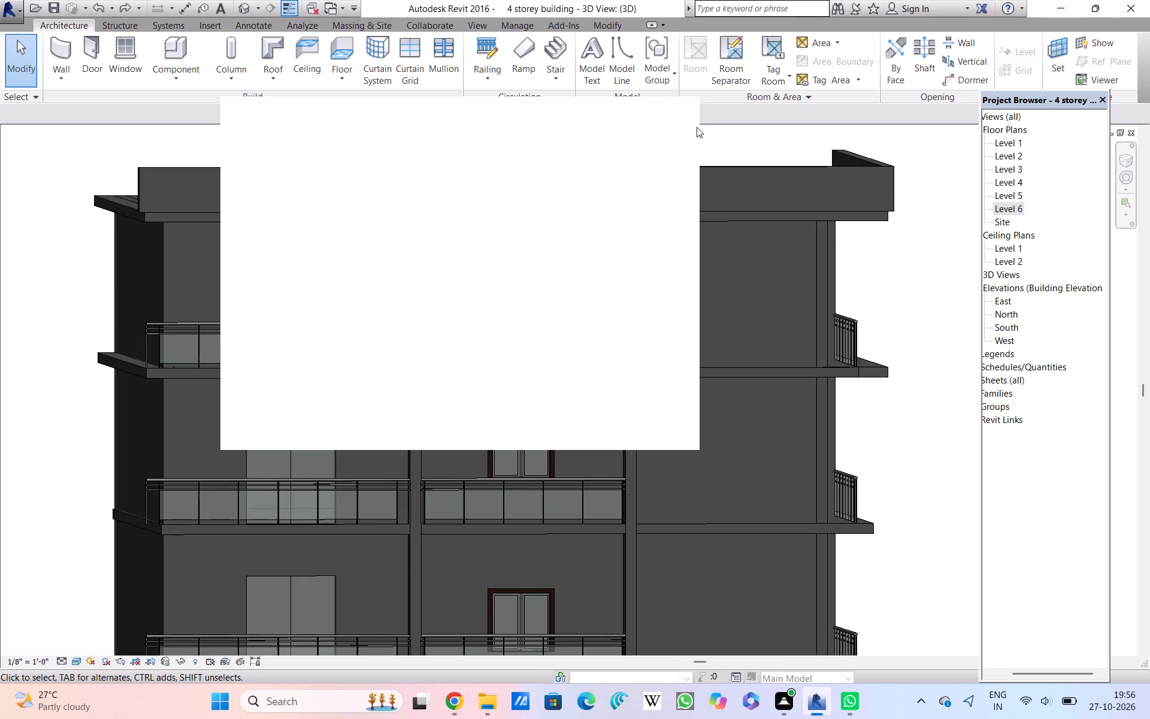
Dismiss the blank pop-up covering the model.
double_click(670, 117)
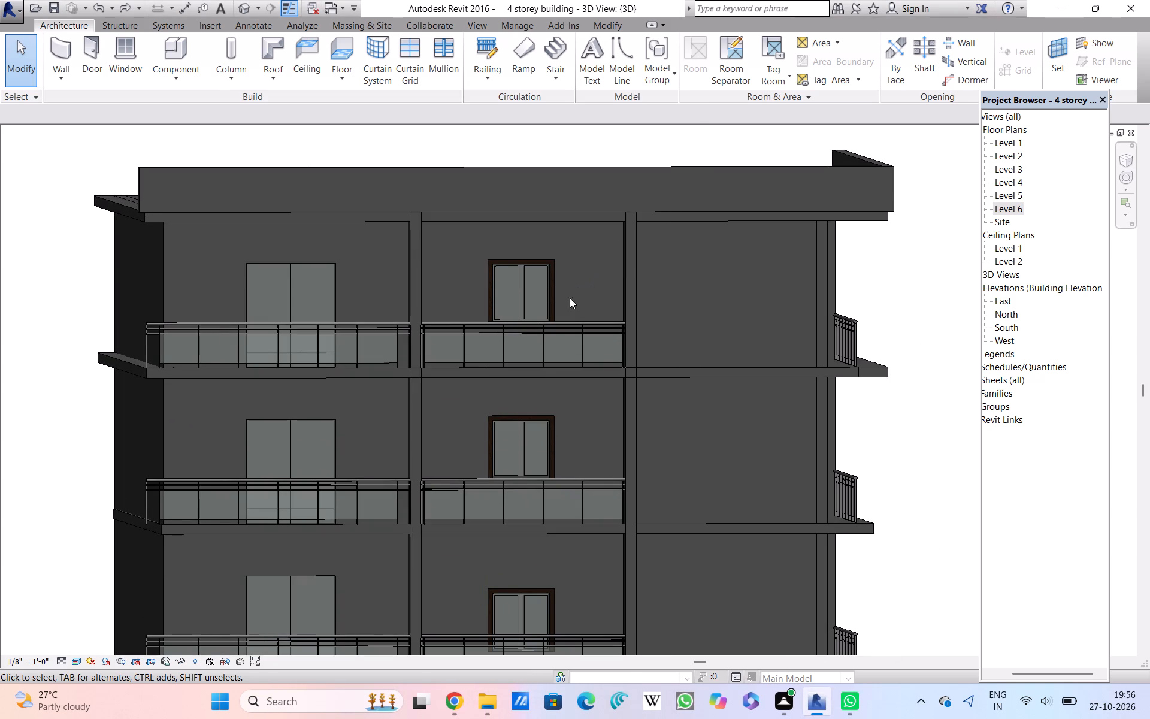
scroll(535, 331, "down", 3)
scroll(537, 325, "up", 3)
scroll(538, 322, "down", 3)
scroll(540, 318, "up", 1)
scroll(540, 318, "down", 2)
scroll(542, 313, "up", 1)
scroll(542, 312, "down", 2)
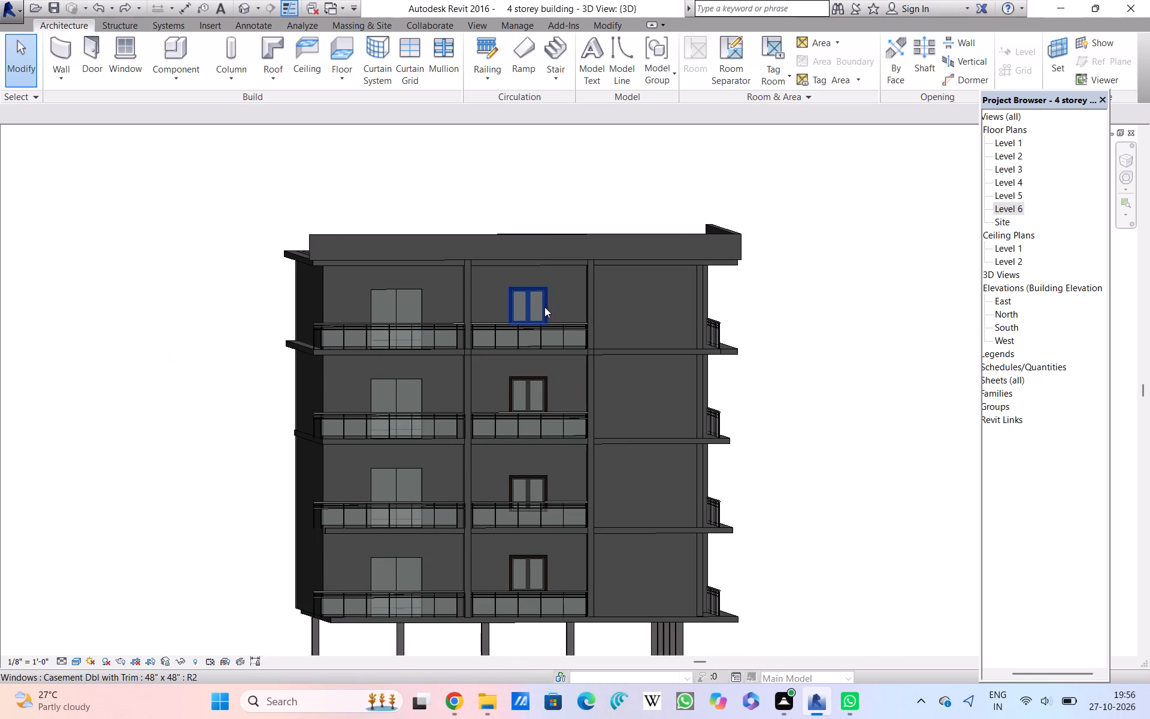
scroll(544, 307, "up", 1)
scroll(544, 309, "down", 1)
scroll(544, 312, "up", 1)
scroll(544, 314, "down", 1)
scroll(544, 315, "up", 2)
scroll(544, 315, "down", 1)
Examine the top storey's casement window and the glass balcony railing in front of it in close-up, comparing them with the upper facade.
scroll(544, 315, "up", 6)
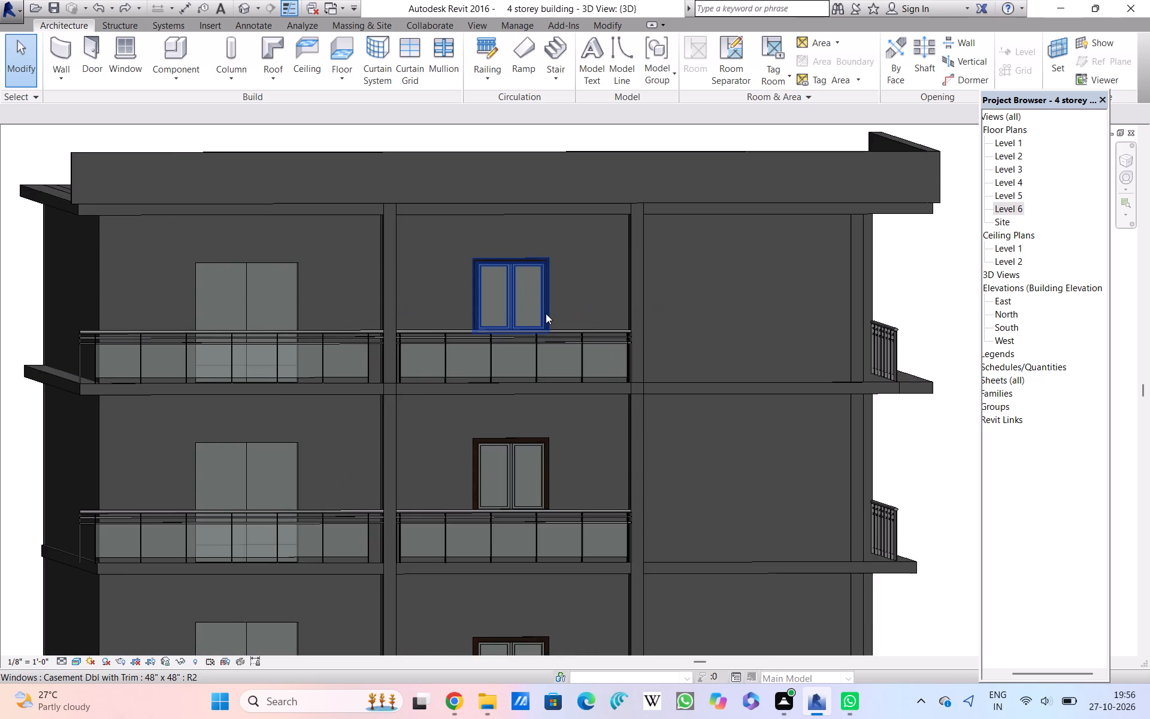
scroll(546, 314, "up", 9)
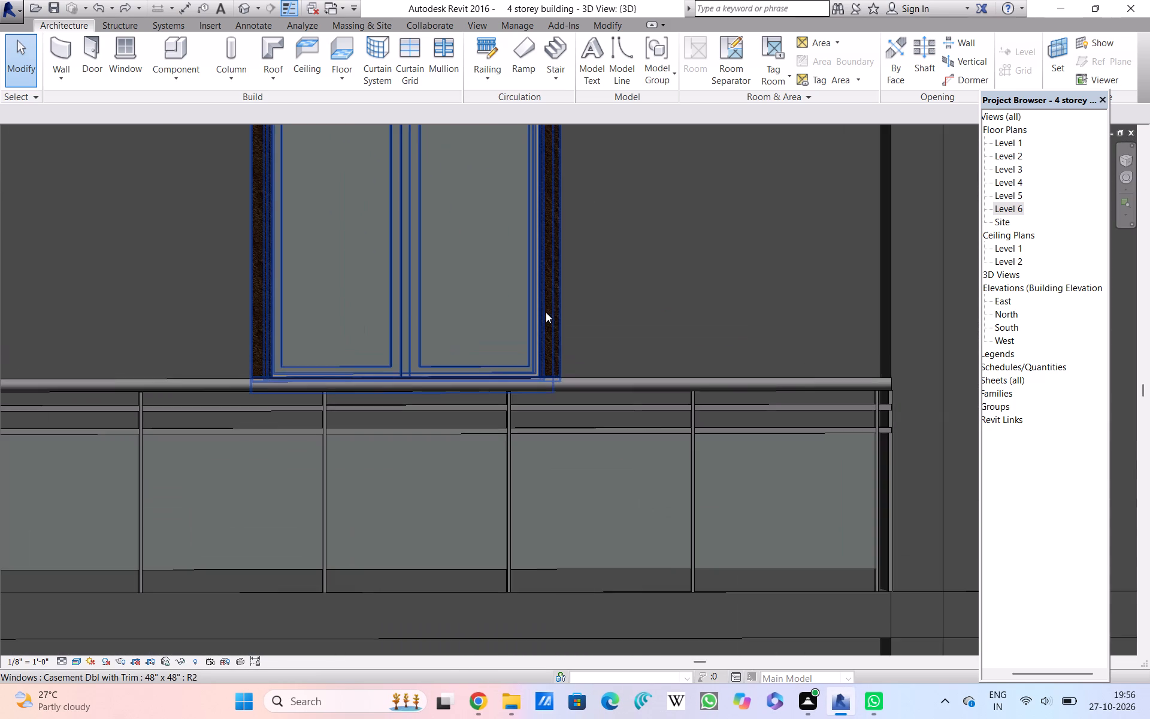
scroll(546, 312, "up", 6)
scroll(546, 312, "down", 20)
scroll(549, 309, "down", 2)
scroll(549, 314, "up", 6)
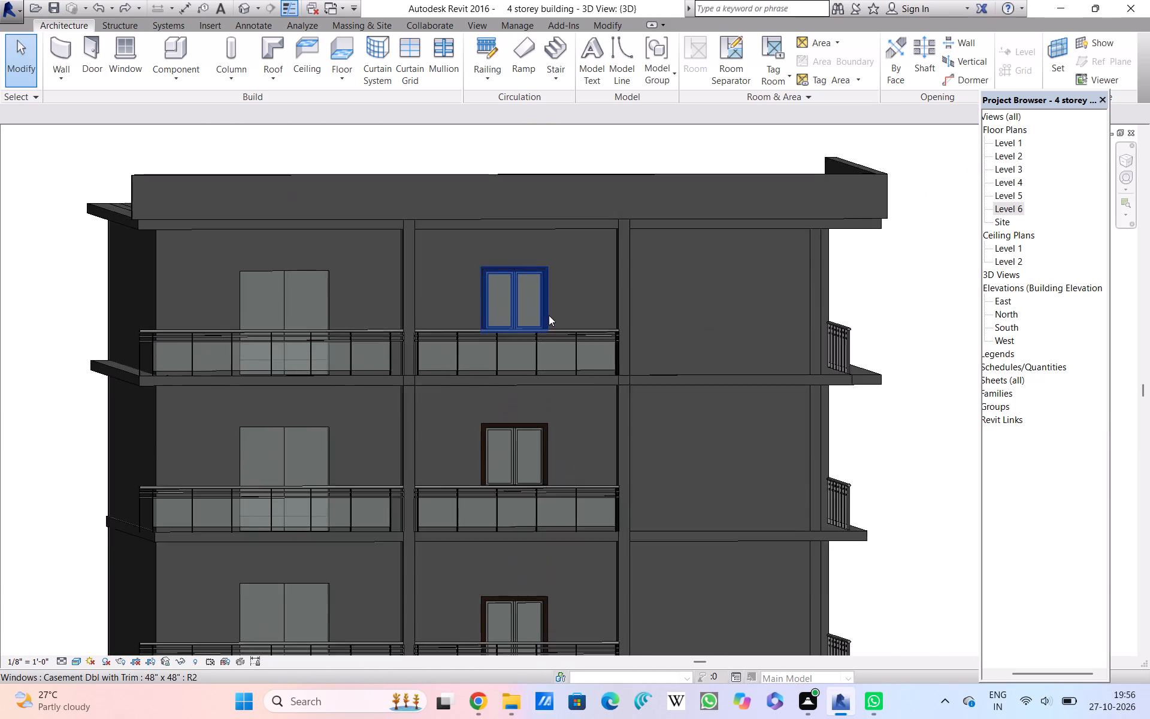
scroll(549, 315, "up", 9)
scroll(549, 315, "down", 3)
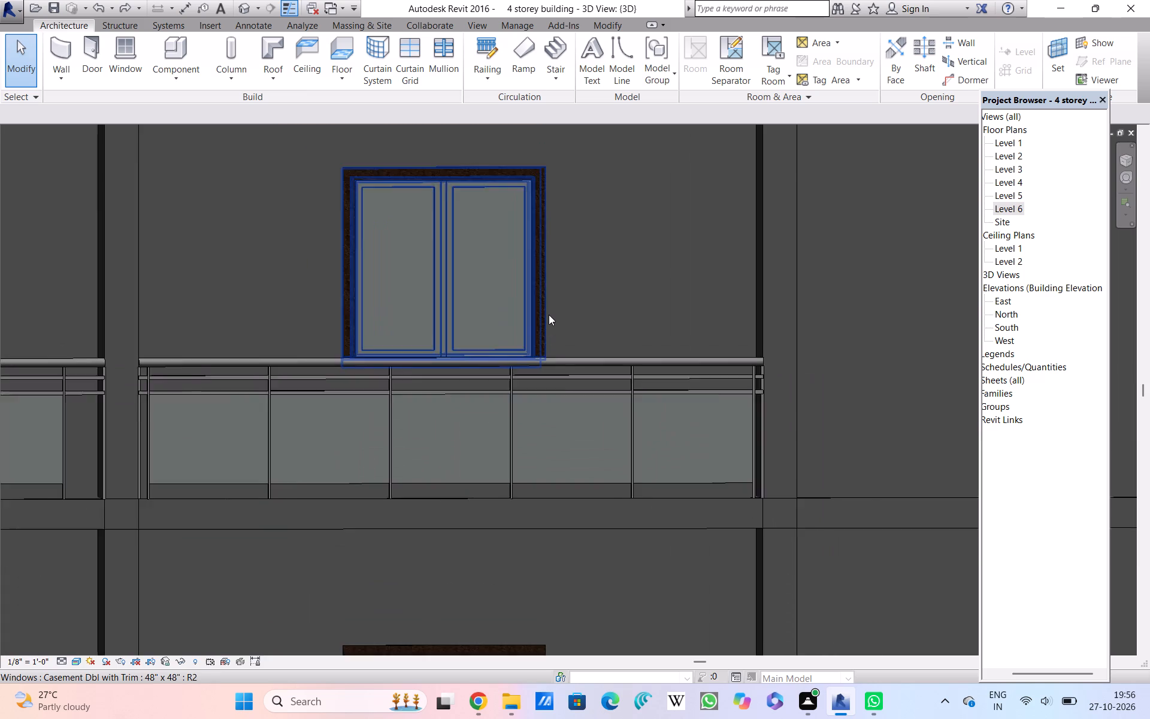
scroll(549, 315, "down", 10)
scroll(550, 326, "up", 2)
scroll(550, 326, "down", 3)
scroll(550, 327, "up", 3)
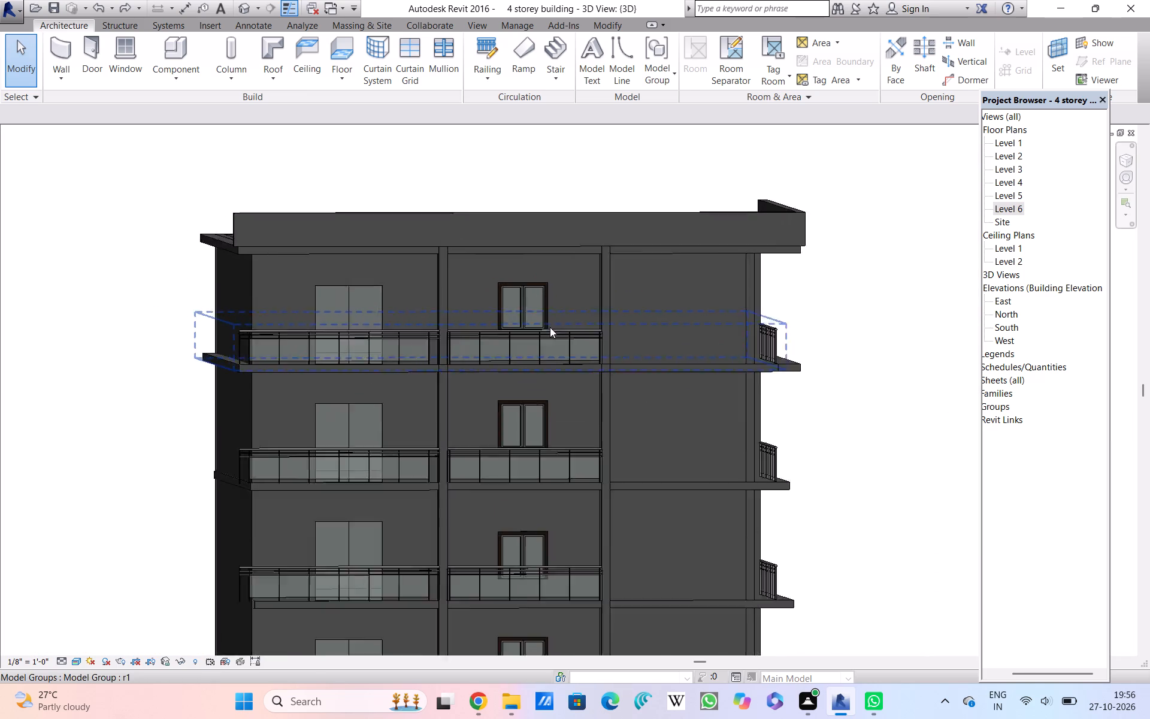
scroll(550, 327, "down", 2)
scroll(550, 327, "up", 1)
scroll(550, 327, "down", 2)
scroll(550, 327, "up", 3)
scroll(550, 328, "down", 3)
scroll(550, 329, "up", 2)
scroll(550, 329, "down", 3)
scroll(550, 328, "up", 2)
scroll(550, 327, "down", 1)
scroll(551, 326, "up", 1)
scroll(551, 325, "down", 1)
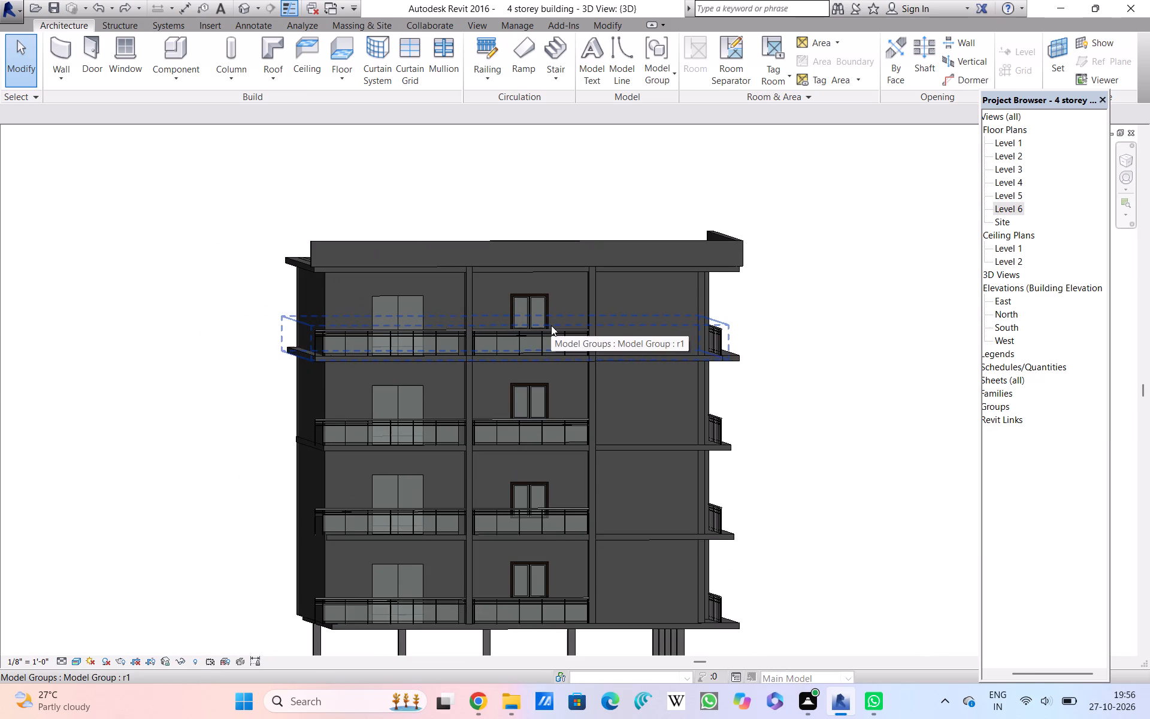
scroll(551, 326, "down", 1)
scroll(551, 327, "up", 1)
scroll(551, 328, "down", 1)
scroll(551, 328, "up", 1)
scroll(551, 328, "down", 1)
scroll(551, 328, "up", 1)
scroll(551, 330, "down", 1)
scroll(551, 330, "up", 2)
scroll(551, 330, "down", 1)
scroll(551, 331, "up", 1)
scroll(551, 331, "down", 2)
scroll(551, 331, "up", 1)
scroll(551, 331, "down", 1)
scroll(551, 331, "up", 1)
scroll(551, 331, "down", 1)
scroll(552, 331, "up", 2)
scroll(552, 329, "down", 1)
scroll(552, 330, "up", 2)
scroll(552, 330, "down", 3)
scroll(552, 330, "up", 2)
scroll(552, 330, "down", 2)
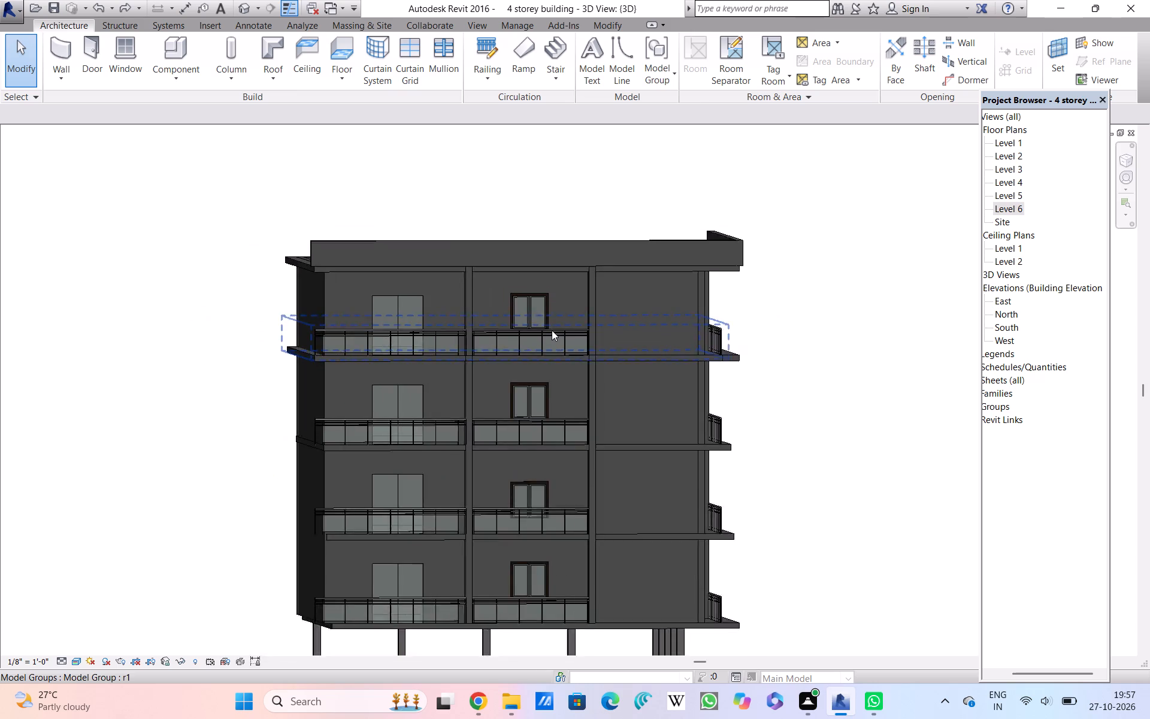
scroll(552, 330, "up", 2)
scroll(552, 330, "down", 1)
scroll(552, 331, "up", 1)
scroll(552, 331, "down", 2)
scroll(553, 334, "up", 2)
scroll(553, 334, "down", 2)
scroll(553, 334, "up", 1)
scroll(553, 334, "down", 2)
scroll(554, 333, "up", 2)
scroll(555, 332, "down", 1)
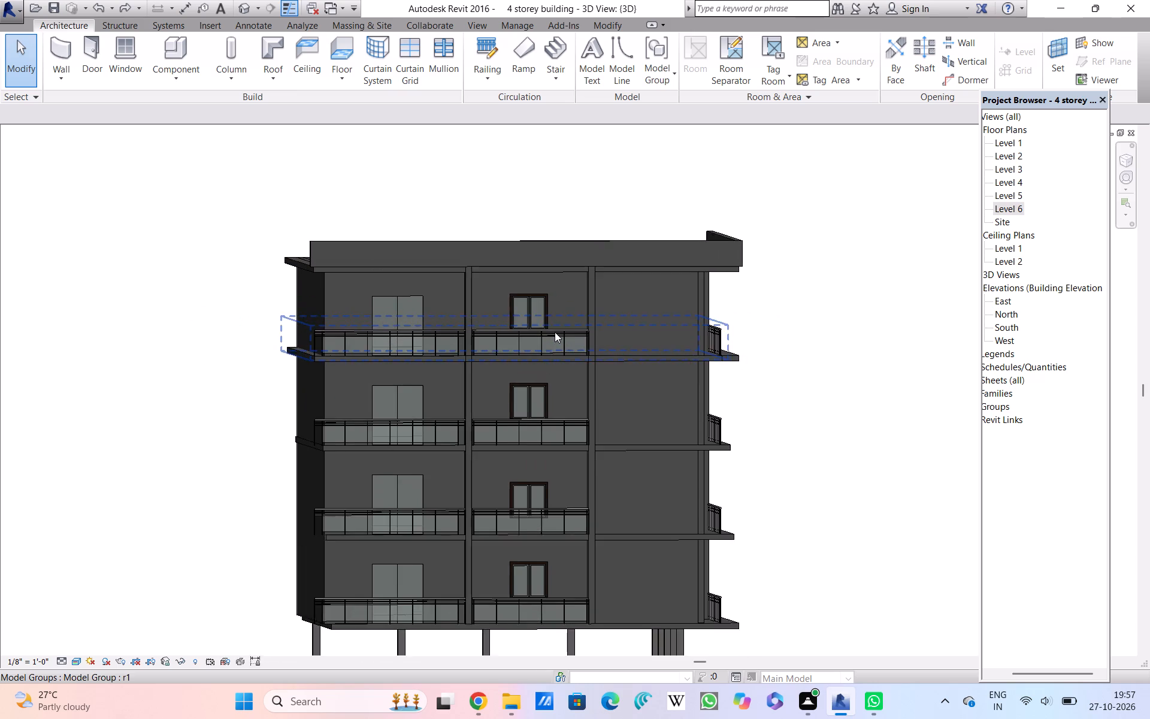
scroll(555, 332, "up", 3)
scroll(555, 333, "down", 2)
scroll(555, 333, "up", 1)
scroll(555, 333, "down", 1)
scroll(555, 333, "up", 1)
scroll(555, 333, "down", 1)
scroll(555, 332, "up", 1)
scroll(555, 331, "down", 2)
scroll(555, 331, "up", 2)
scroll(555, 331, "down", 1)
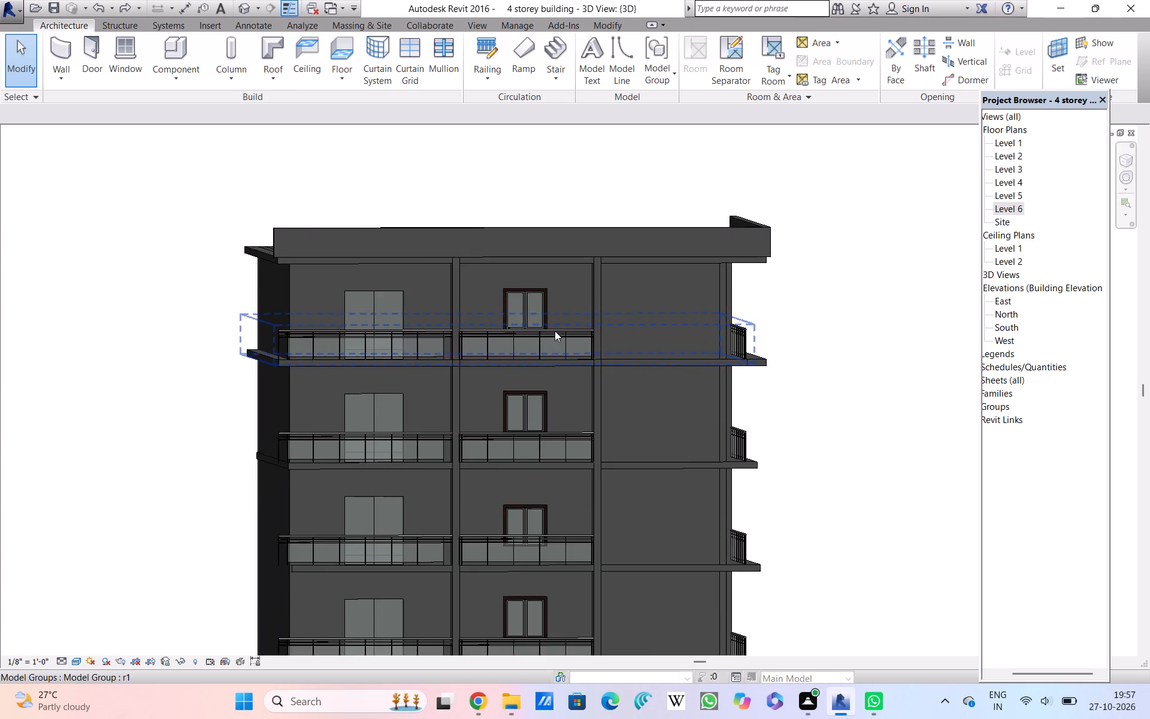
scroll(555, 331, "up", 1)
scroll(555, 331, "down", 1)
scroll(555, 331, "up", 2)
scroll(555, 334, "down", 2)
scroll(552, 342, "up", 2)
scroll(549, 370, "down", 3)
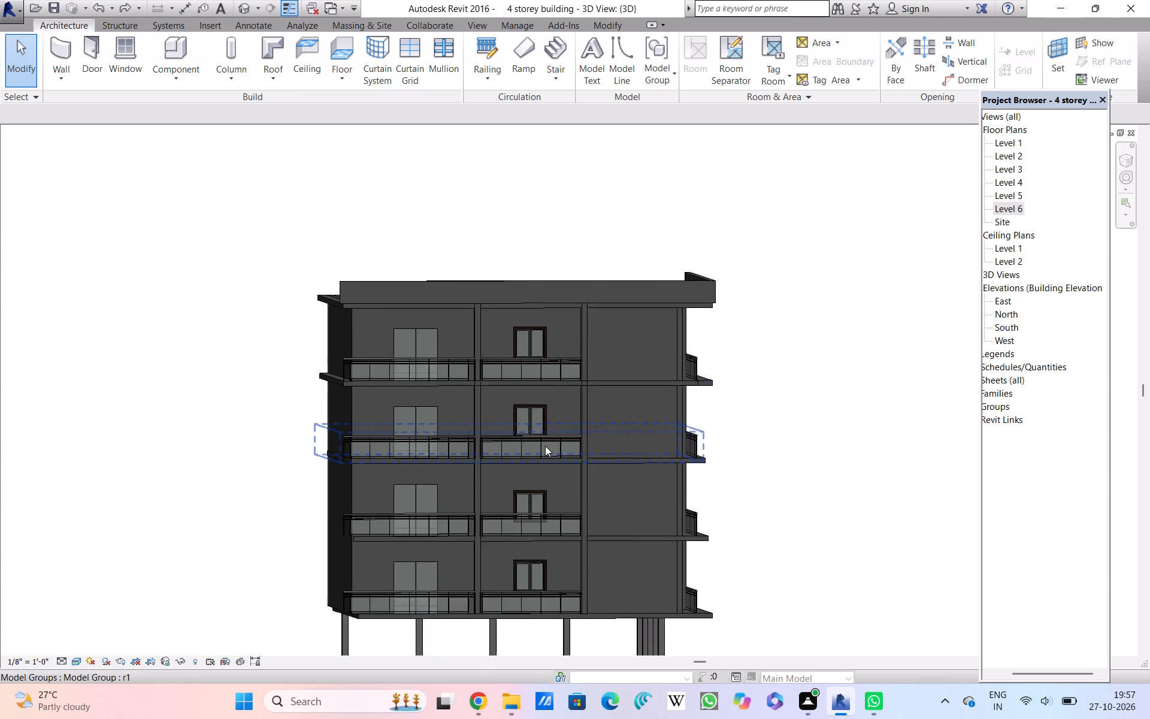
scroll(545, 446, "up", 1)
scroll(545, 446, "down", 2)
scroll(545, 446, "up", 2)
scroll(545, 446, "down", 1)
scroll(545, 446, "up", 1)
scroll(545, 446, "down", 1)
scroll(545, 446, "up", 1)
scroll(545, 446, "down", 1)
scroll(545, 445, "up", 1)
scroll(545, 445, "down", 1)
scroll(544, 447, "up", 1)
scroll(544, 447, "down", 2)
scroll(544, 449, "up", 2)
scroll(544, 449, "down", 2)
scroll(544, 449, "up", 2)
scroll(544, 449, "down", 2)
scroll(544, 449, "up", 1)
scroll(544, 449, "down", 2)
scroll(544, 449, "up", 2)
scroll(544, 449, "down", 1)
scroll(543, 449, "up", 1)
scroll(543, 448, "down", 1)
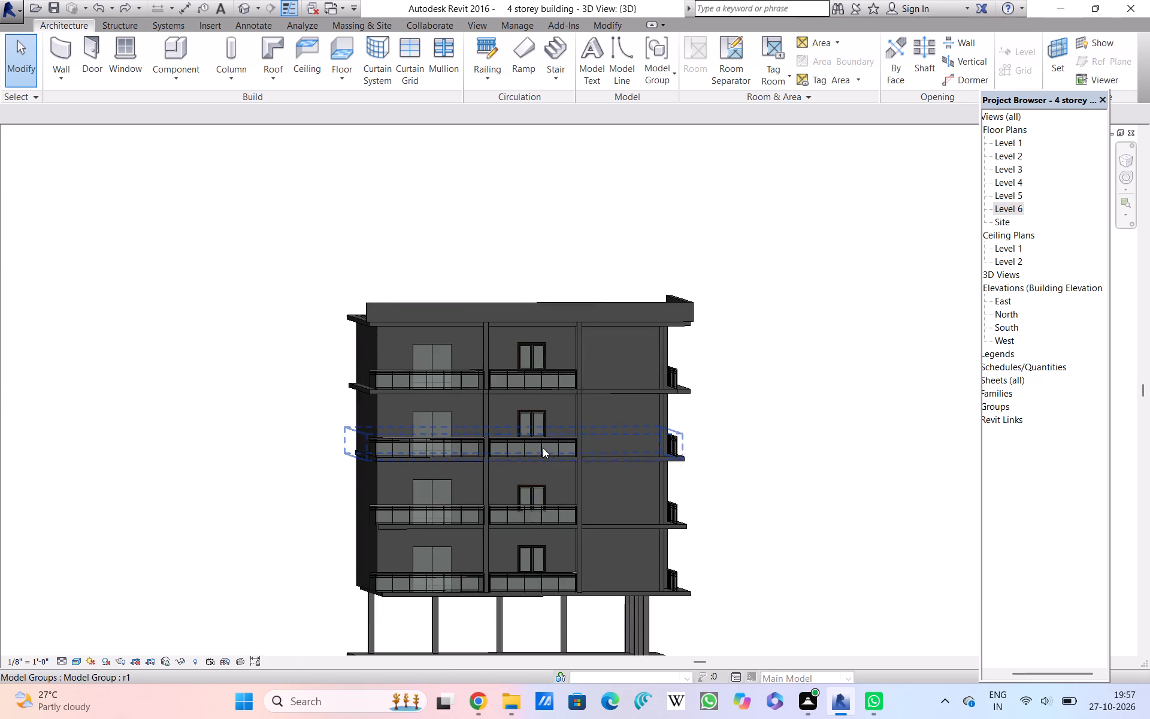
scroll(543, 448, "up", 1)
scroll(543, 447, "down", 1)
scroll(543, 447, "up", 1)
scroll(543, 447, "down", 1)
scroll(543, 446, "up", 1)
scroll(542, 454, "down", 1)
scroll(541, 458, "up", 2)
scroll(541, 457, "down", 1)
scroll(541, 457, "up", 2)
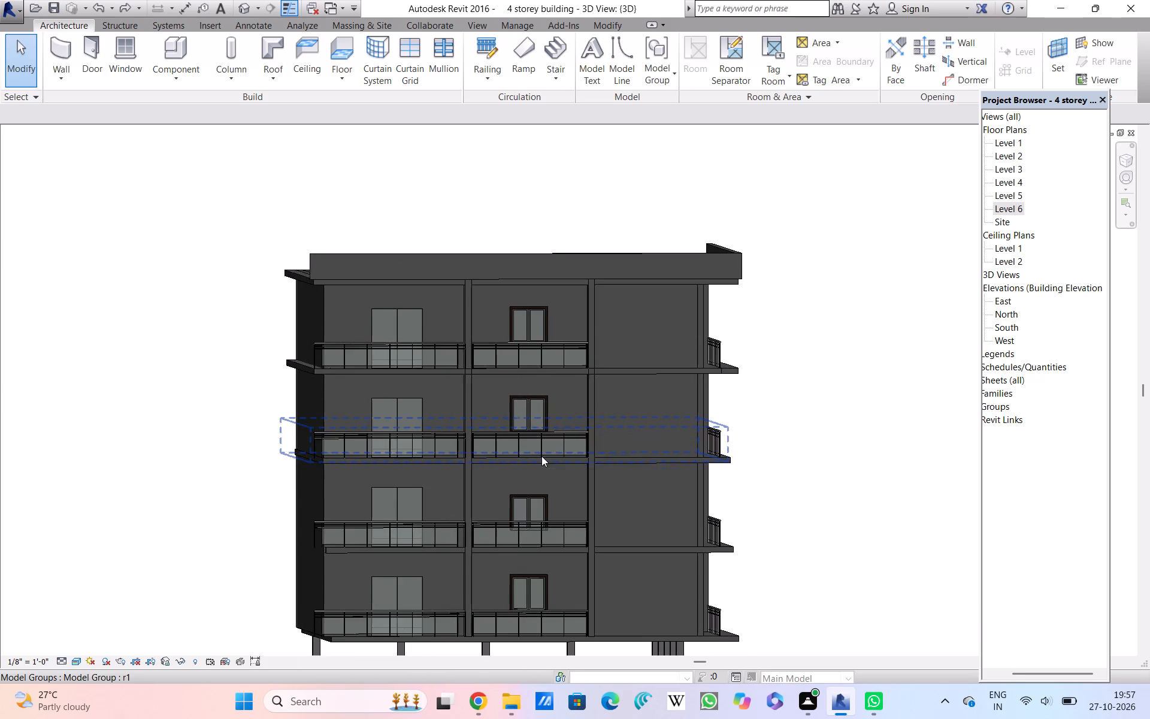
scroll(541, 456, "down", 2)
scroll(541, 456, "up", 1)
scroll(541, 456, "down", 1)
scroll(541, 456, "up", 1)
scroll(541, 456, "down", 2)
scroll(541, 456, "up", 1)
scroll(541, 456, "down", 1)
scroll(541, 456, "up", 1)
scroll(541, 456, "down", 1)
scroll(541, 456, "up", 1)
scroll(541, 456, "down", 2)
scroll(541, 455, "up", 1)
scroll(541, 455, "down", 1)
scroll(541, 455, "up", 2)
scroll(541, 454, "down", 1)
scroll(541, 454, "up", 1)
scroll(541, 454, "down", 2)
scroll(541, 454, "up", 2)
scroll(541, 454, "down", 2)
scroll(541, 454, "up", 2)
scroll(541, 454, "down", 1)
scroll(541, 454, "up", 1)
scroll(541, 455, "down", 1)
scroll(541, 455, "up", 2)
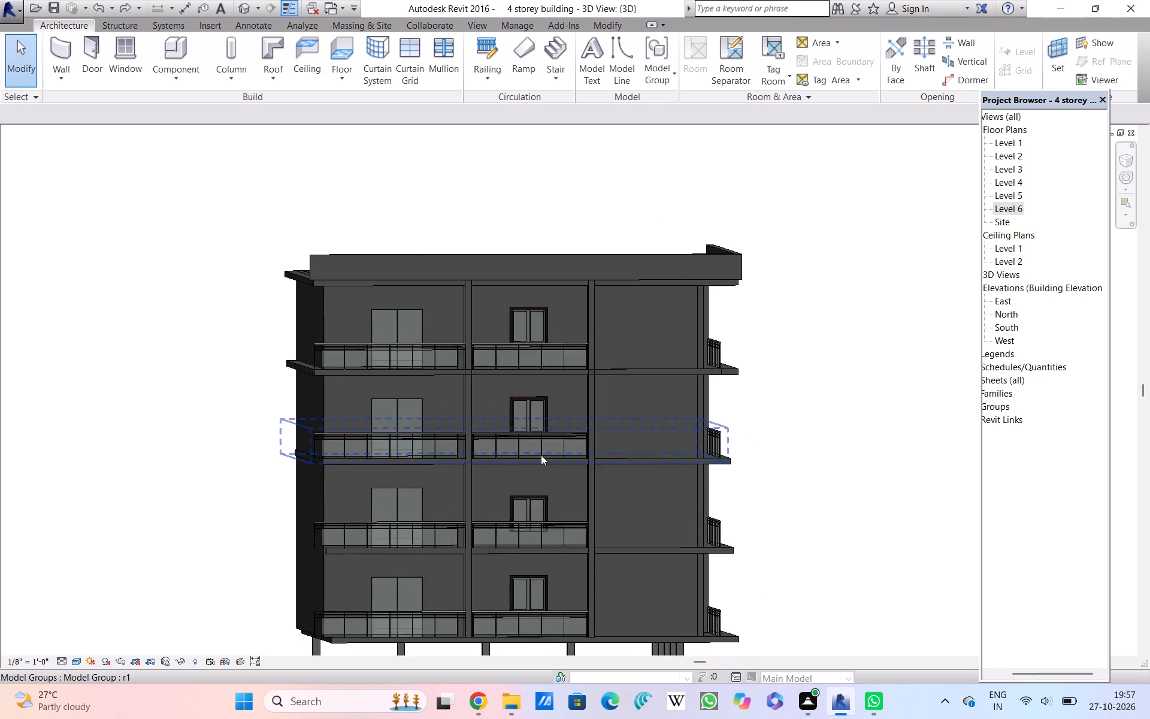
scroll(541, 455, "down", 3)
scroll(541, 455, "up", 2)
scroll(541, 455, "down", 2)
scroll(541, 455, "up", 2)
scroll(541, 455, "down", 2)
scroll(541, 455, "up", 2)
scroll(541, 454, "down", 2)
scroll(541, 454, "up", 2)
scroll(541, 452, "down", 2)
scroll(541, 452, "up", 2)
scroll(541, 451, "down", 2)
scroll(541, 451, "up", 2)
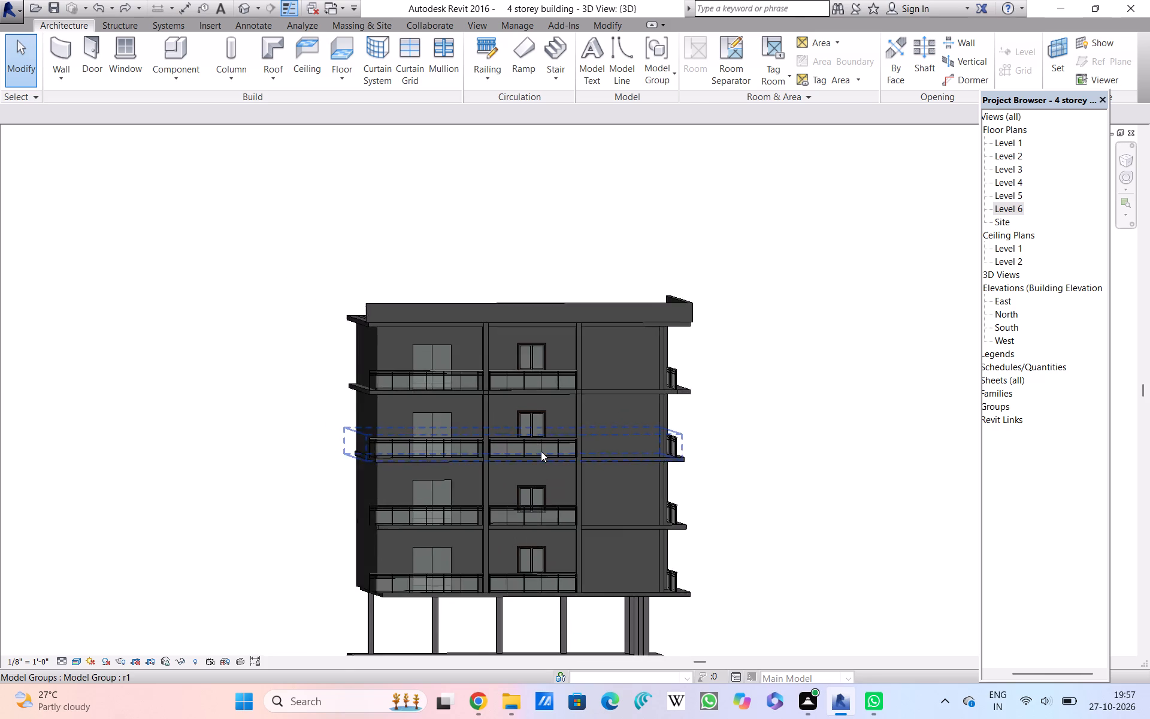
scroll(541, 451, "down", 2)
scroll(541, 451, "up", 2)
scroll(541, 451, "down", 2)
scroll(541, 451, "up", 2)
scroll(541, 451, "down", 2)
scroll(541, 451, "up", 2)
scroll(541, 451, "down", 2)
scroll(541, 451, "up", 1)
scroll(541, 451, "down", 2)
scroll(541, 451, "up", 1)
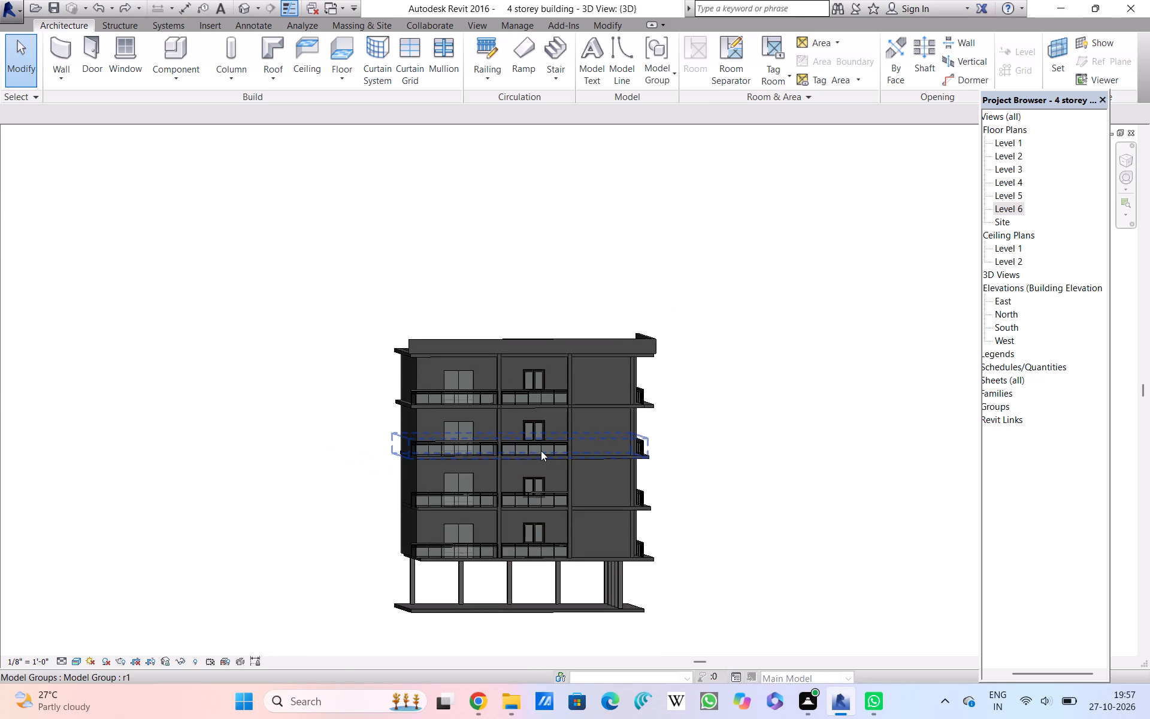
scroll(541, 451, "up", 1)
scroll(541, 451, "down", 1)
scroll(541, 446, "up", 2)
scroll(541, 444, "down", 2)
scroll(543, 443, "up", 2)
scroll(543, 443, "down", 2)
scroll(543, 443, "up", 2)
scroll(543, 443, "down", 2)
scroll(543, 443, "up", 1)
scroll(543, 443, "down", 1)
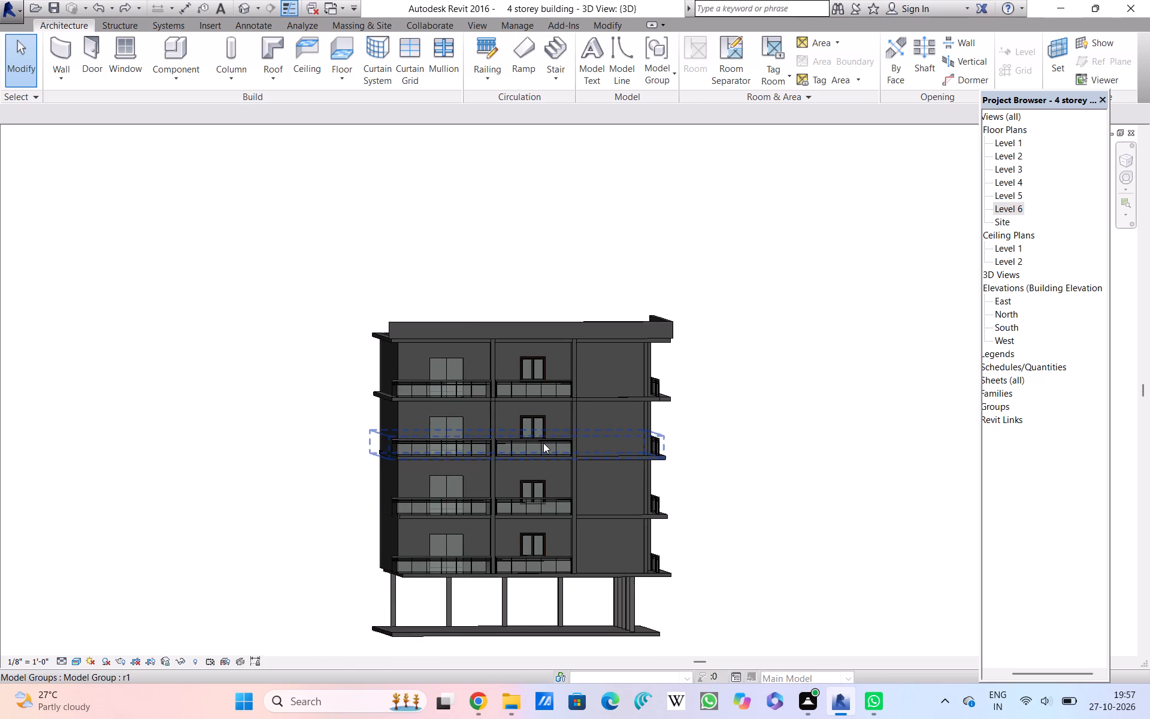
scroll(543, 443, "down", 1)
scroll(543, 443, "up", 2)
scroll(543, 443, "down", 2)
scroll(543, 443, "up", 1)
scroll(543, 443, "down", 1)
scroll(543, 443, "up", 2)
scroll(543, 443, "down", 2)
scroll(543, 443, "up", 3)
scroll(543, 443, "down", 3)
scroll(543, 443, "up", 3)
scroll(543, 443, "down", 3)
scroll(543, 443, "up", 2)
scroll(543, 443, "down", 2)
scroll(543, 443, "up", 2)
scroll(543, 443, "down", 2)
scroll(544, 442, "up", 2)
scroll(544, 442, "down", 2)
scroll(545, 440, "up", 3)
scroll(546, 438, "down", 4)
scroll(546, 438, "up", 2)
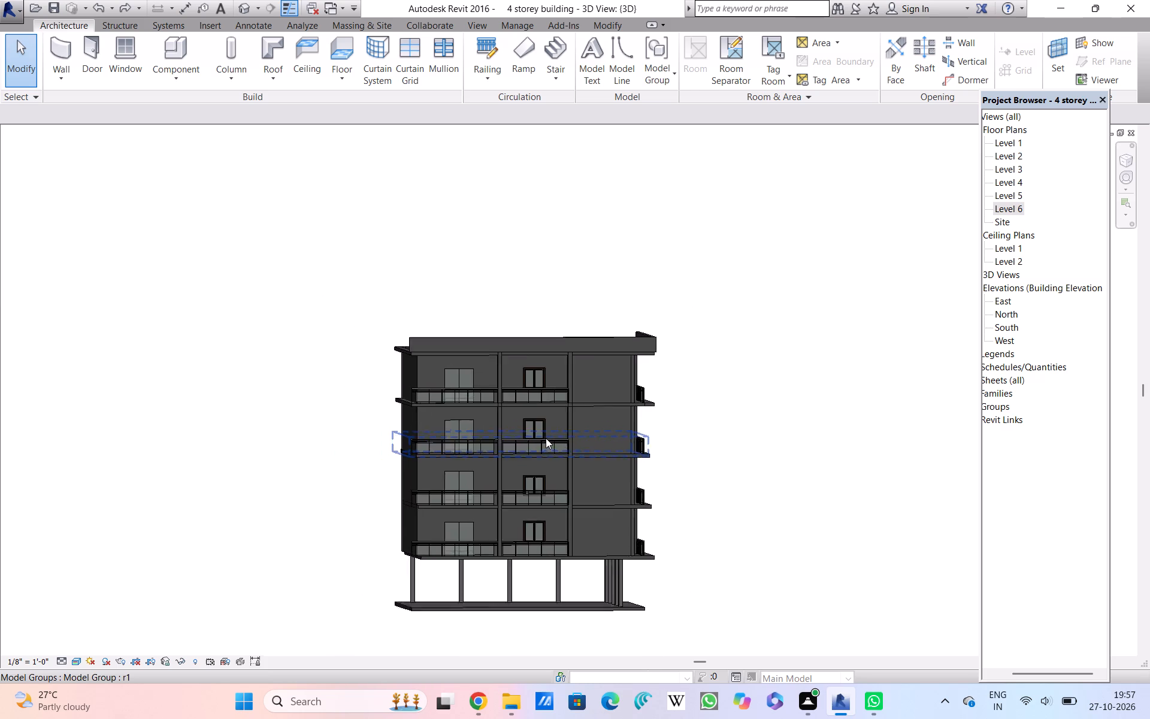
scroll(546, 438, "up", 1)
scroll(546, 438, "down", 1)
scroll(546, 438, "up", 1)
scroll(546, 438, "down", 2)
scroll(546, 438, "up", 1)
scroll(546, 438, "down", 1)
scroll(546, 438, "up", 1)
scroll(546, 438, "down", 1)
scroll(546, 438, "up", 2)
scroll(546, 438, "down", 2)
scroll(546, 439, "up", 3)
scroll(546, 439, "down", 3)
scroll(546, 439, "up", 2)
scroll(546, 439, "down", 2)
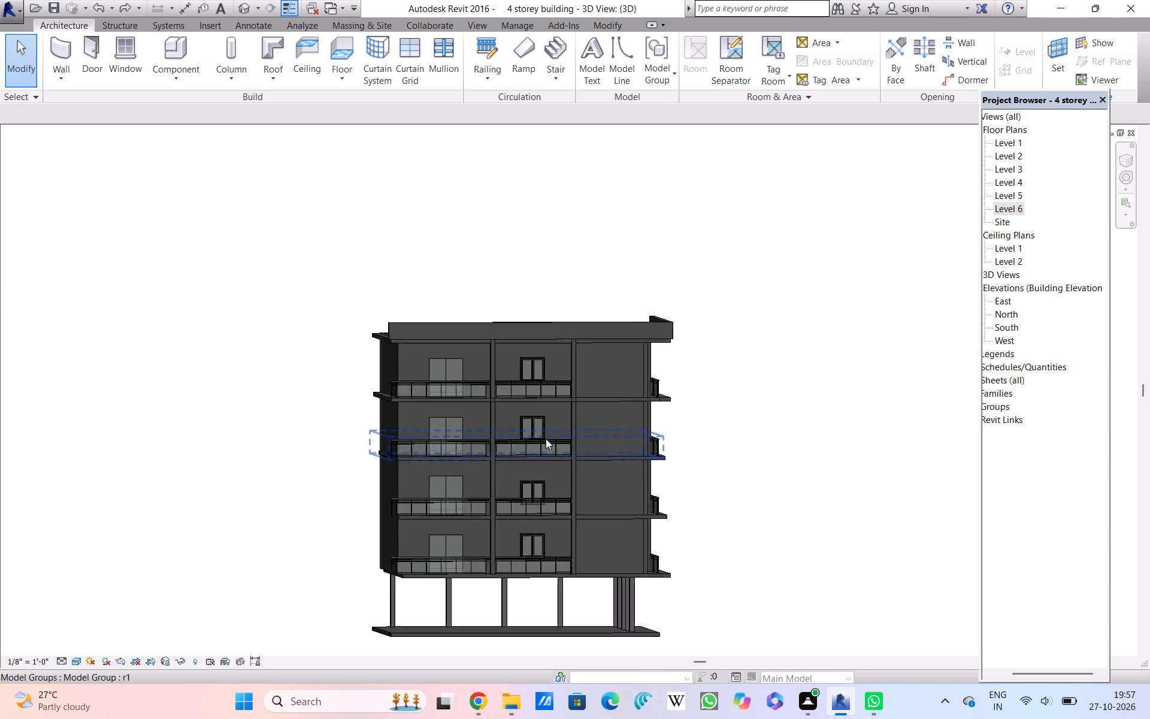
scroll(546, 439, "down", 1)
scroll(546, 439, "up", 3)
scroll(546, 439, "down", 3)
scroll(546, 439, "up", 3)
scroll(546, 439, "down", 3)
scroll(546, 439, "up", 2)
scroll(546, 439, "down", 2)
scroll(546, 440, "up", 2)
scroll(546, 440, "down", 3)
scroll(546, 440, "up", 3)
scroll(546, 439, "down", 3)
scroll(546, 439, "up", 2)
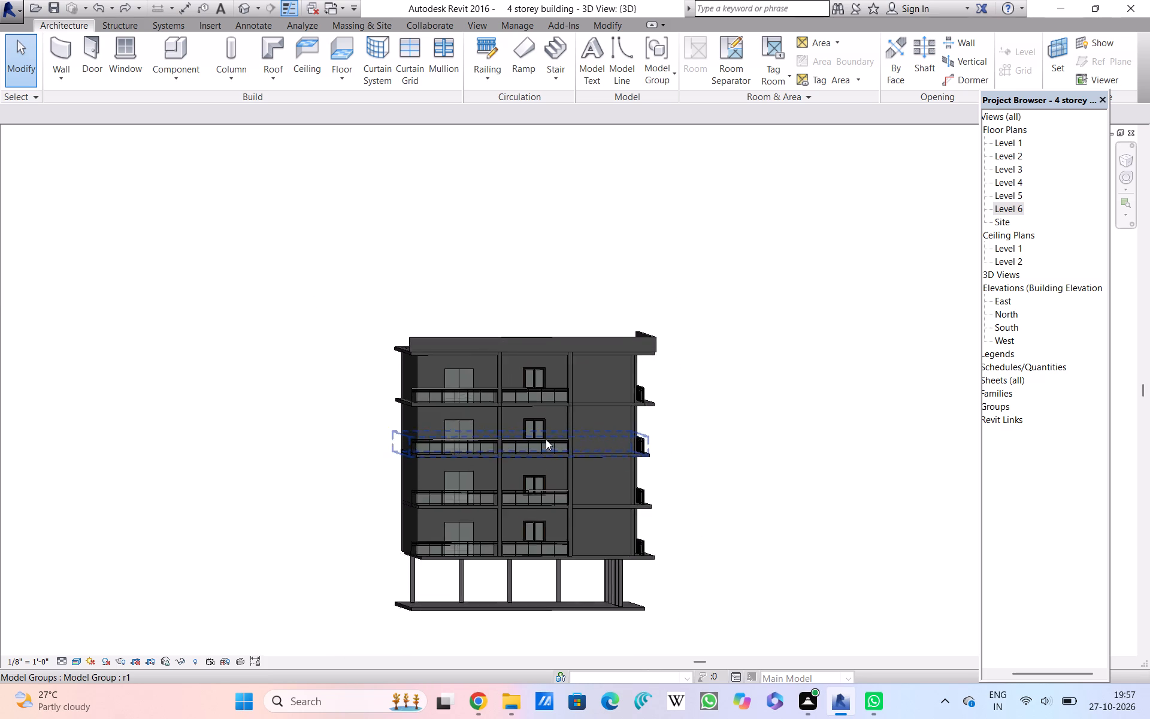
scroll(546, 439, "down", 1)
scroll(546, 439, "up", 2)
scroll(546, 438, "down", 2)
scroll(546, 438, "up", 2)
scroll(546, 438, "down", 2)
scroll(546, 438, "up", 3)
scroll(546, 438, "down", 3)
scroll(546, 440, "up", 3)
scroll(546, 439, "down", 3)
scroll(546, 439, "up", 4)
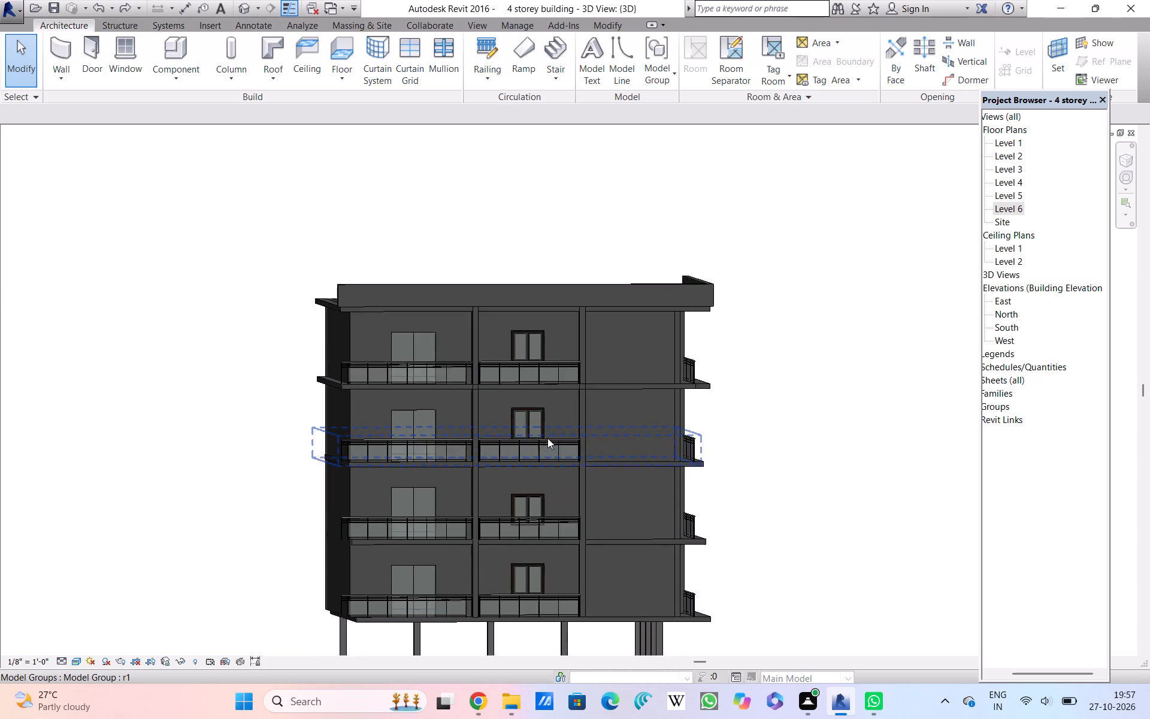
Examine the middle storeys' casement windows, glass balcony railings and slab edges in close-up.
scroll(552, 436, "up", 8)
scroll(552, 436, "down", 5)
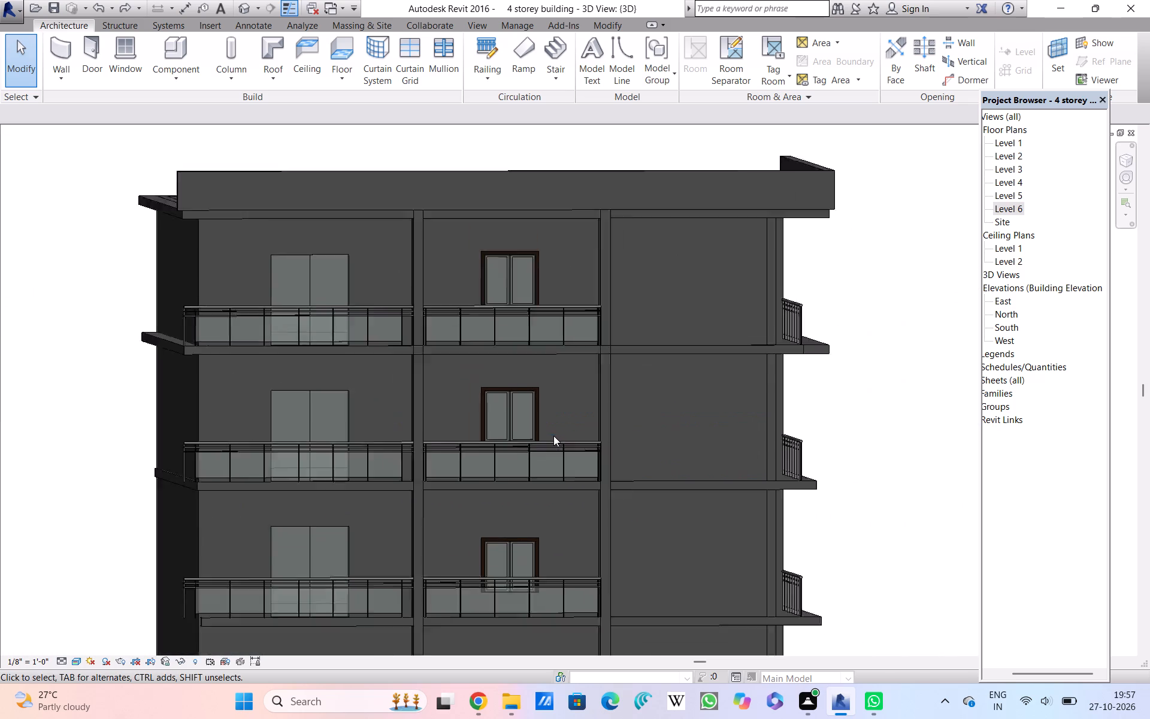
scroll(553, 436, "up", 5)
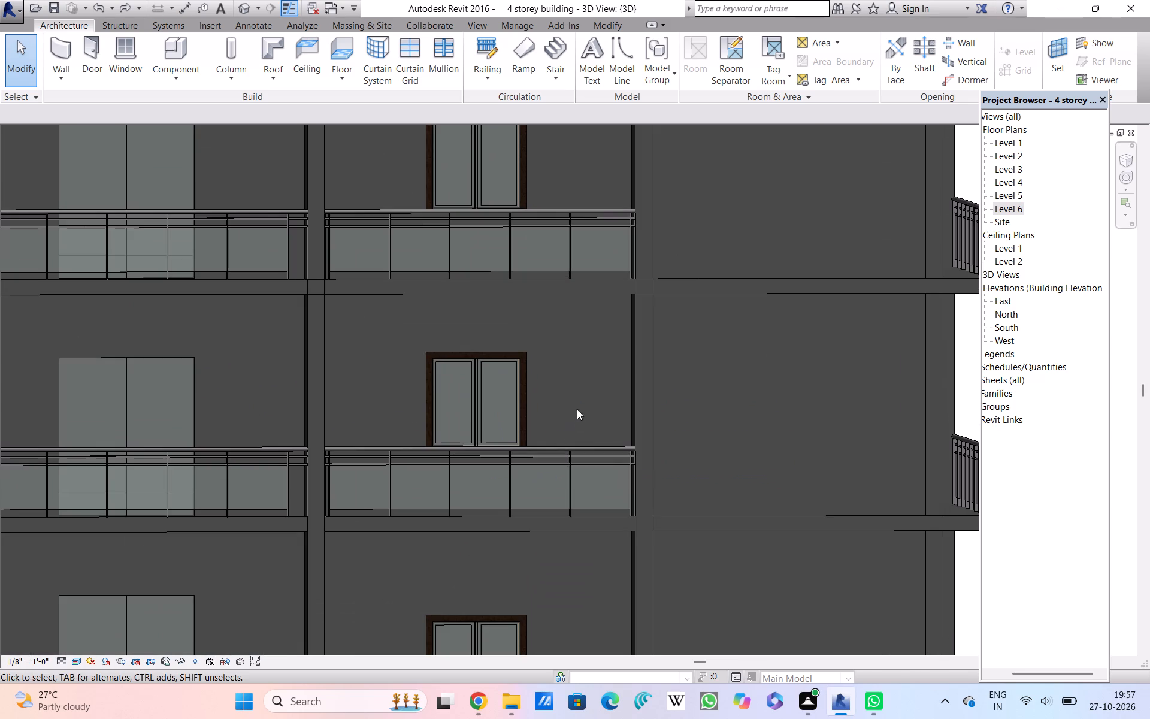
scroll(608, 374, "up", 2)
scroll(652, 199, "down", 3)
scroll(624, 539, "down", 1)
scroll(612, 590, "up", 2)
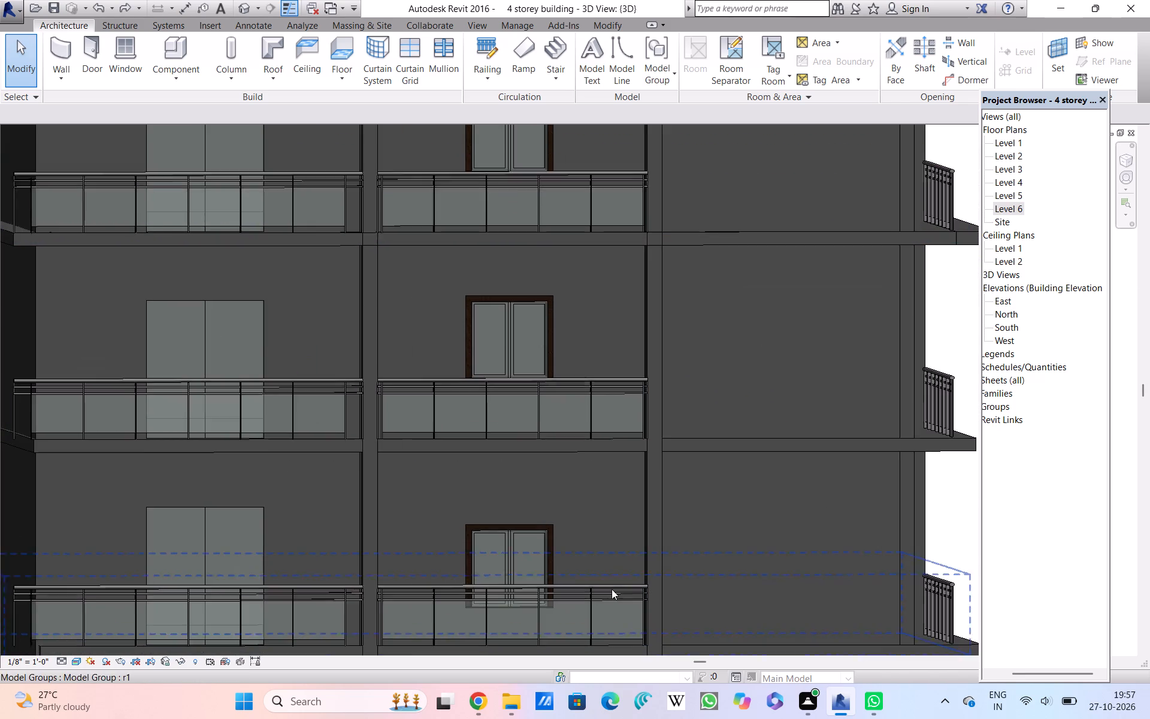
Examine the casement window set lower behind its glass balcony railing, comparing it with the windows of the storeys above.
scroll(610, 594, "down", 1)
scroll(603, 621, "up", 2)
scroll(603, 612, "down", 3)
scroll(603, 615, "up", 1)
scroll(603, 620, "down", 1)
scroll(603, 620, "up", 1)
scroll(603, 620, "down", 1)
scroll(603, 620, "up", 2)
scroll(603, 620, "down", 2)
scroll(602, 620, "up", 1)
scroll(602, 620, "down", 2)
scroll(602, 620, "up", 2)
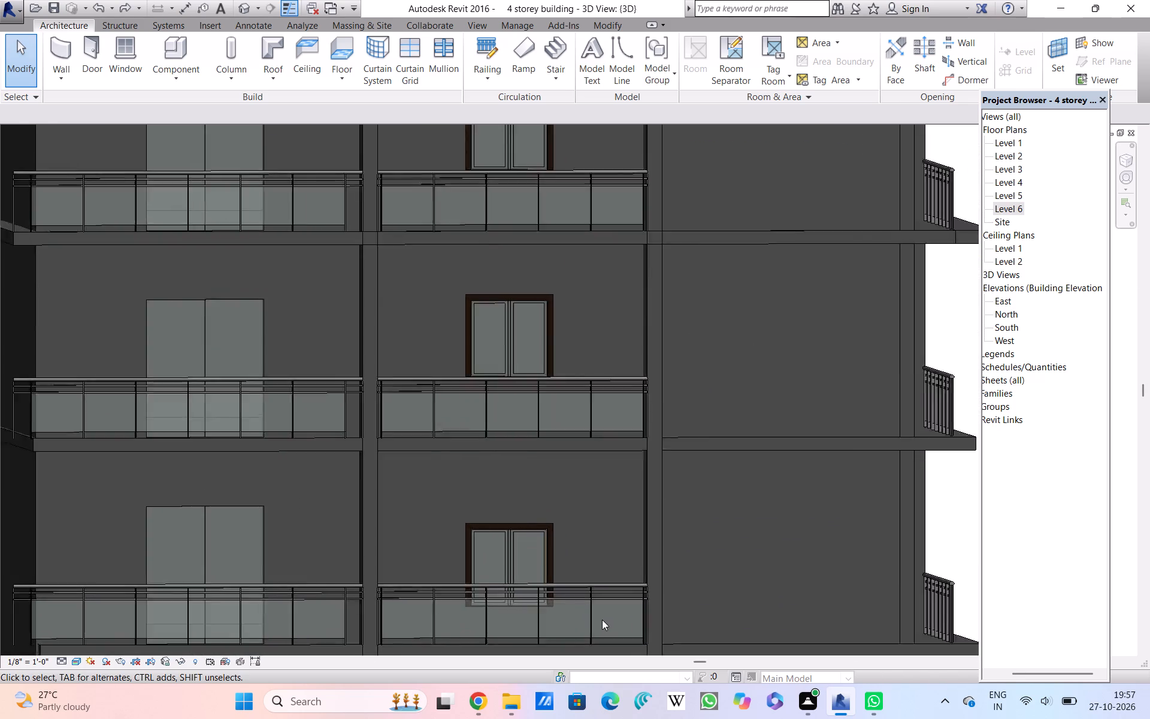
scroll(602, 620, "down", 2)
scroll(602, 620, "up", 1)
scroll(602, 620, "down", 1)
scroll(602, 620, "up", 2)
scroll(602, 620, "down", 1)
scroll(602, 620, "up", 3)
scroll(602, 617, "down", 3)
scroll(602, 618, "up", 1)
scroll(602, 620, "down", 6)
scroll(602, 621, "up", 7)
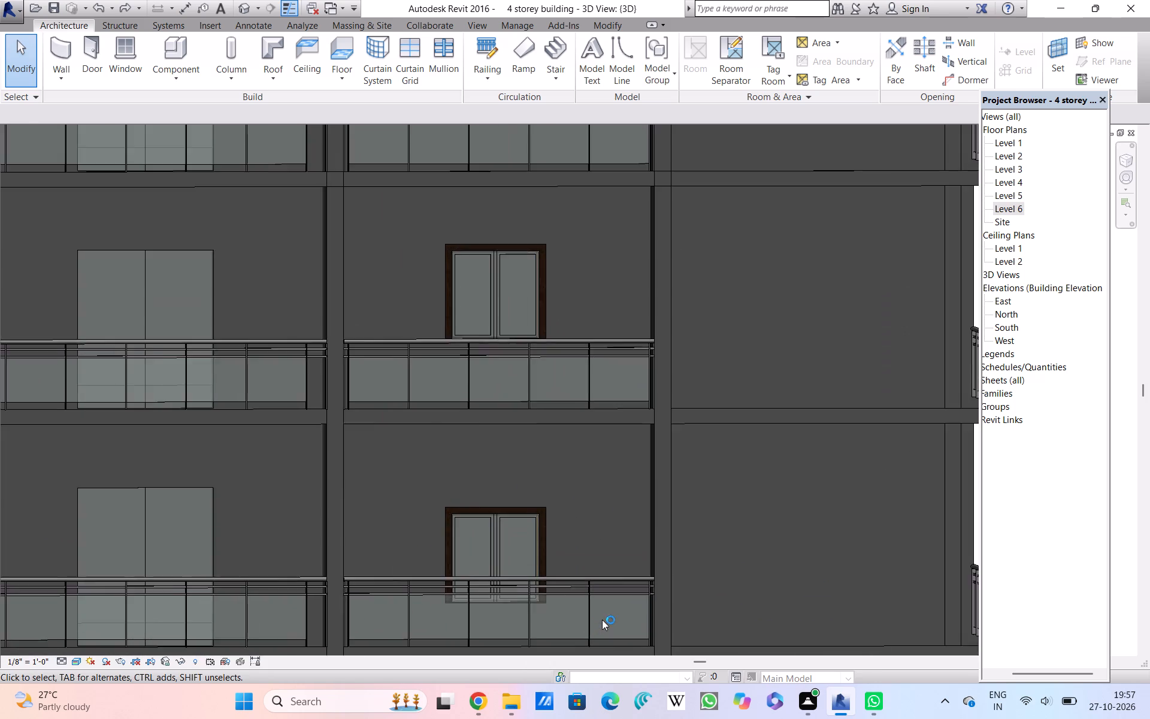
scroll(602, 620, "up", 5)
scroll(602, 620, "down", 9)
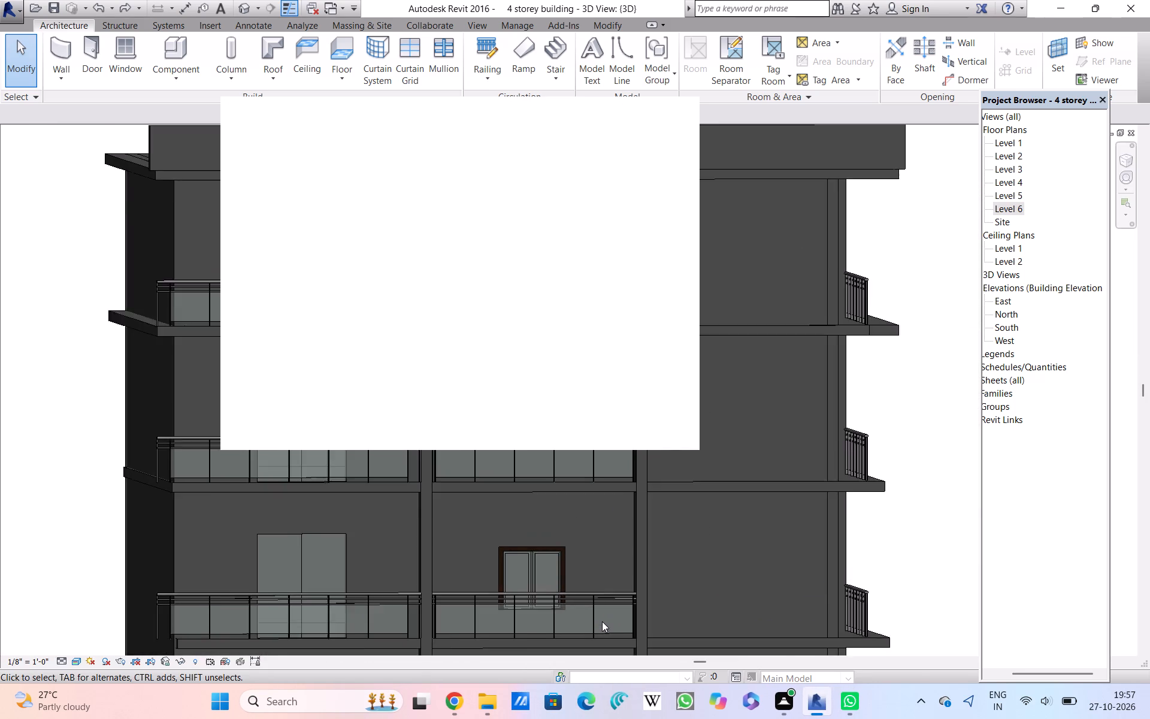
scroll(602, 621, "down", 3)
scroll(602, 622, "up", 3)
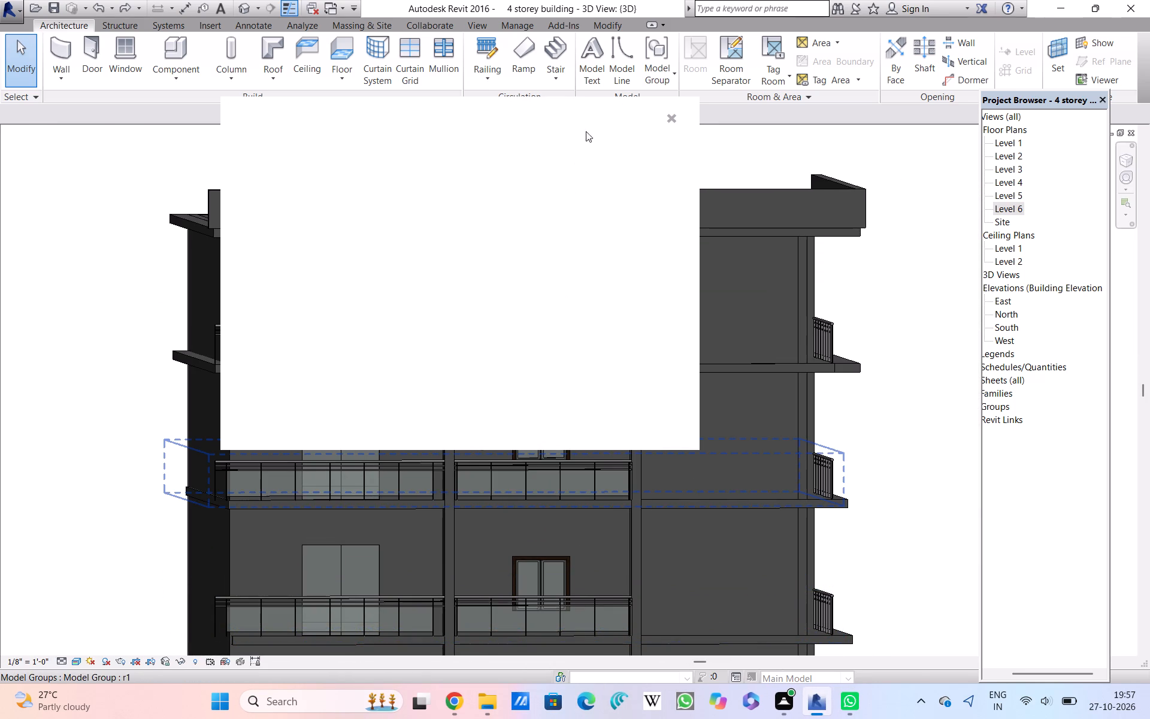
Dismiss the blank pop-up covering the model.
double_click(675, 115)
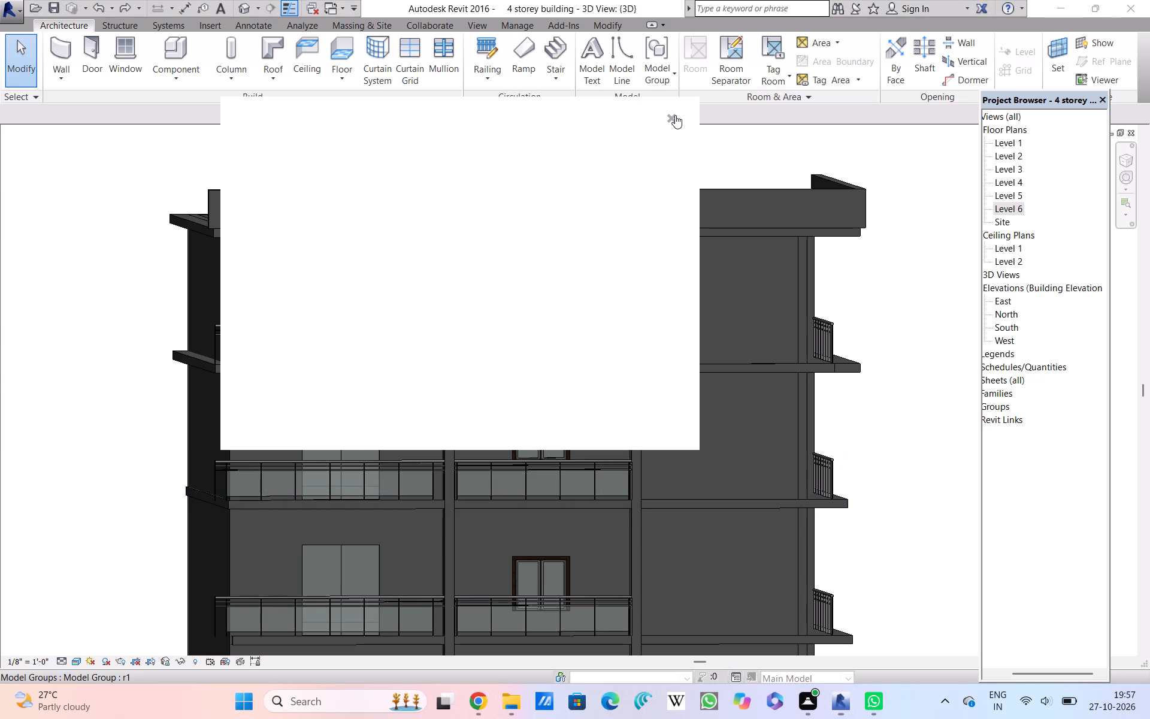
Examine the vertical wall strip beside the upper storeys' balconies, along with the adjoining railing ends, slab edges and casement windows.
scroll(656, 188, "down", 3)
scroll(636, 285, "up", 2)
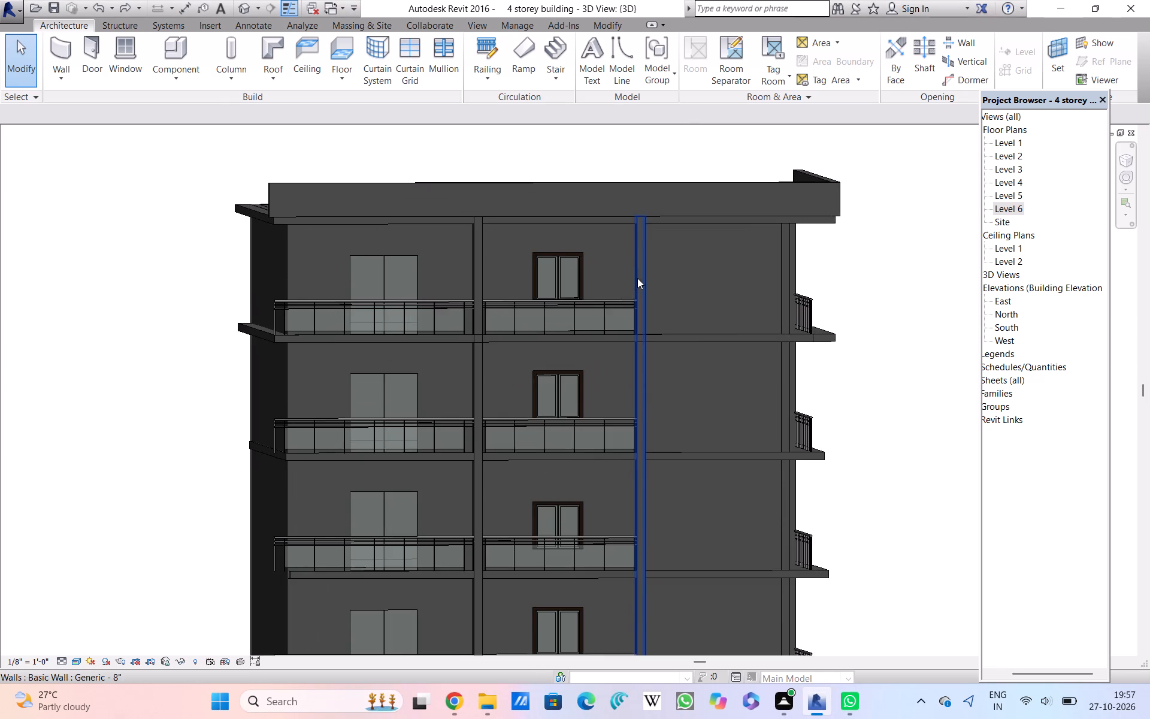
scroll(637, 278, "up", 6)
scroll(637, 276, "down", 5)
scroll(637, 277, "up", 3)
scroll(638, 276, "down", 1)
scroll(638, 276, "up", 1)
scroll(638, 277, "down", 1)
scroll(638, 277, "up", 3)
scroll(638, 279, "down", 1)
scroll(638, 280, "up", 1)
scroll(638, 280, "down", 2)
scroll(638, 280, "up", 1)
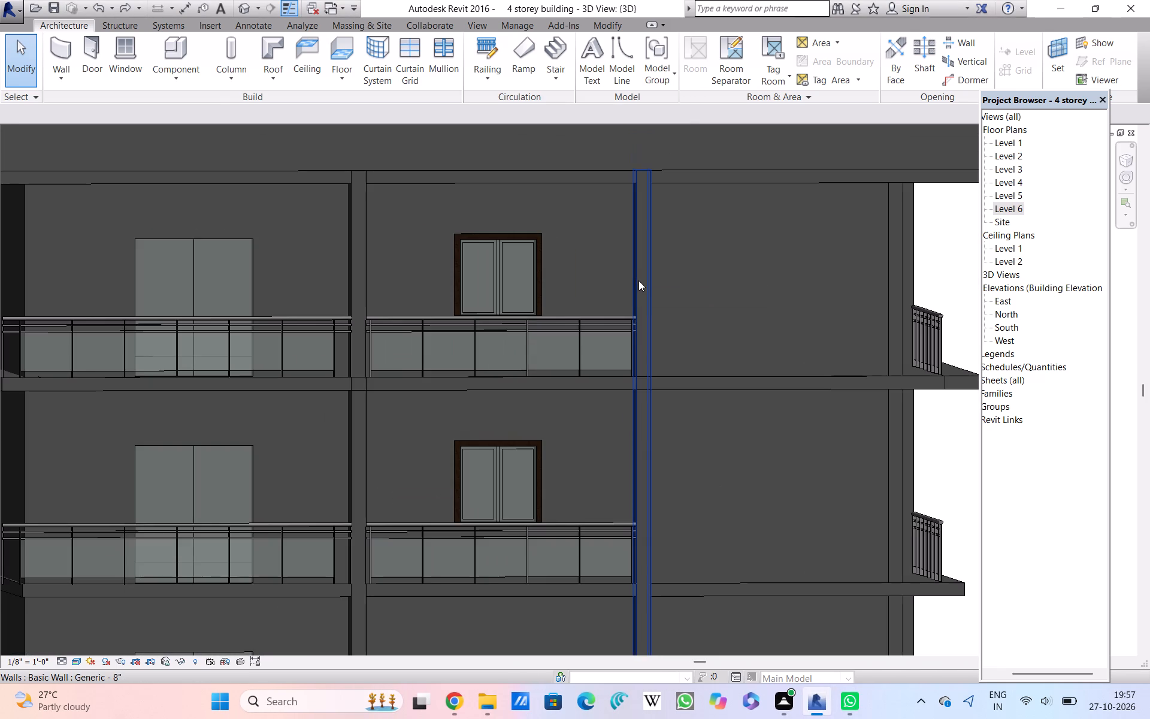
scroll(638, 282, "down", 2)
scroll(638, 282, "up", 2)
scroll(638, 282, "down", 2)
scroll(638, 280, "up", 3)
scroll(638, 279, "down", 3)
scroll(638, 279, "up", 2)
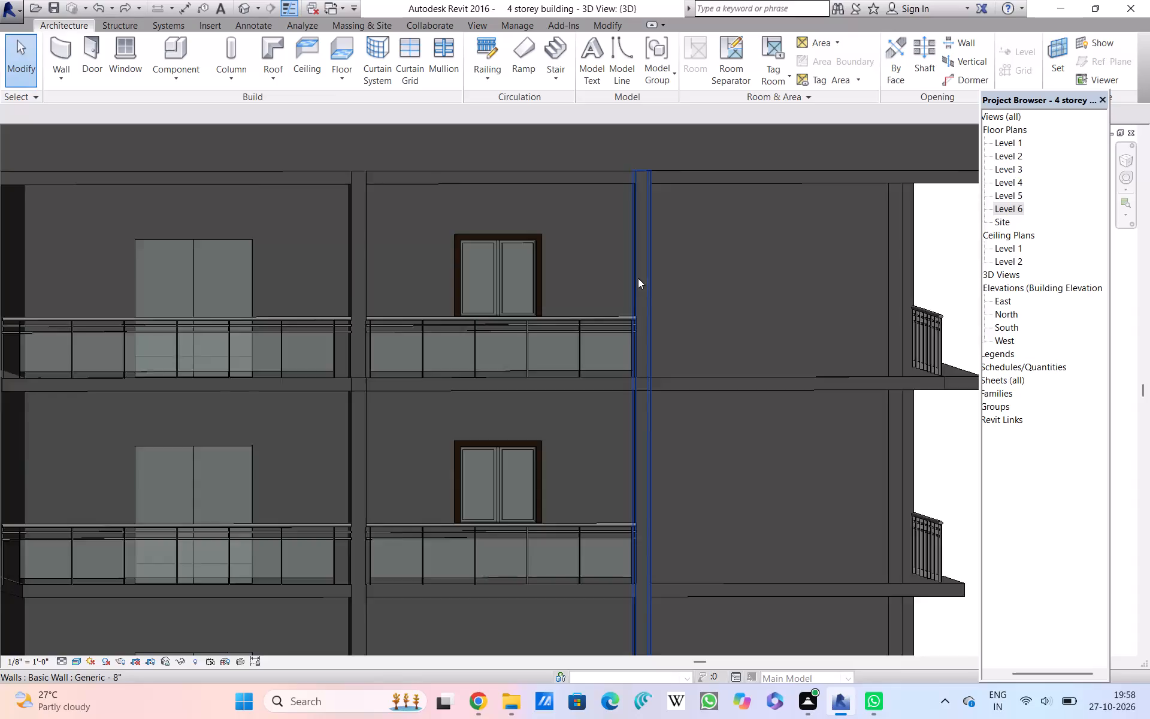
scroll(638, 278, "up", 2)
scroll(638, 276, "down", 3)
scroll(638, 276, "up", 3)
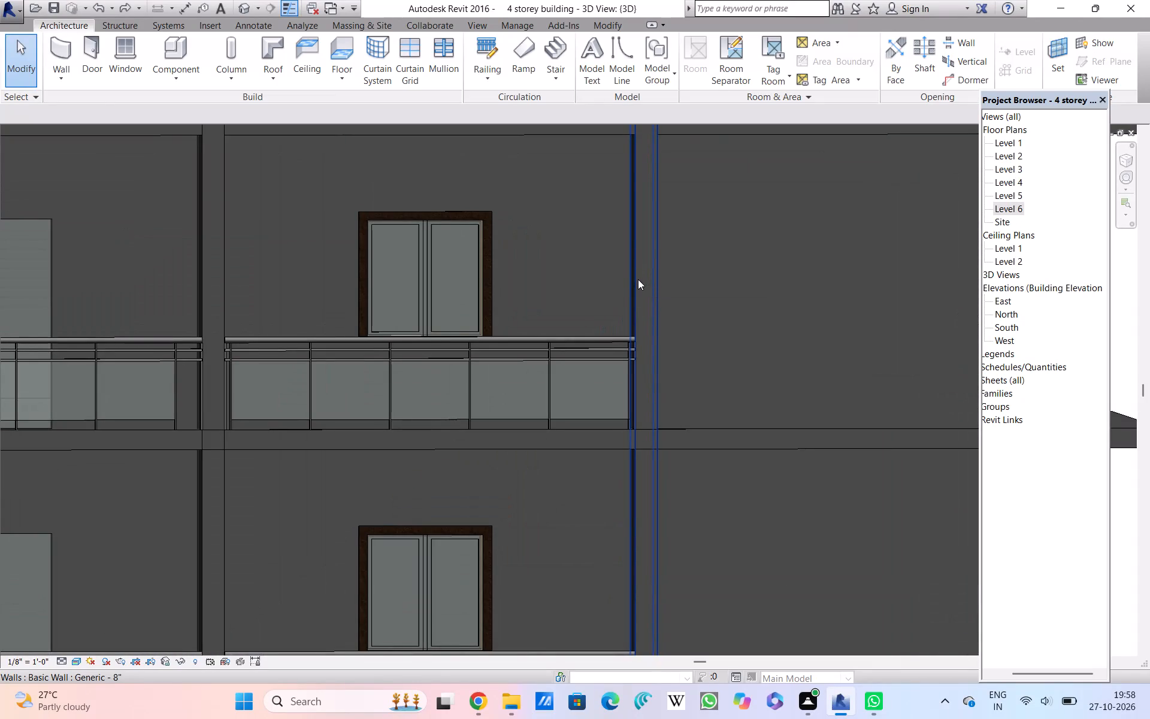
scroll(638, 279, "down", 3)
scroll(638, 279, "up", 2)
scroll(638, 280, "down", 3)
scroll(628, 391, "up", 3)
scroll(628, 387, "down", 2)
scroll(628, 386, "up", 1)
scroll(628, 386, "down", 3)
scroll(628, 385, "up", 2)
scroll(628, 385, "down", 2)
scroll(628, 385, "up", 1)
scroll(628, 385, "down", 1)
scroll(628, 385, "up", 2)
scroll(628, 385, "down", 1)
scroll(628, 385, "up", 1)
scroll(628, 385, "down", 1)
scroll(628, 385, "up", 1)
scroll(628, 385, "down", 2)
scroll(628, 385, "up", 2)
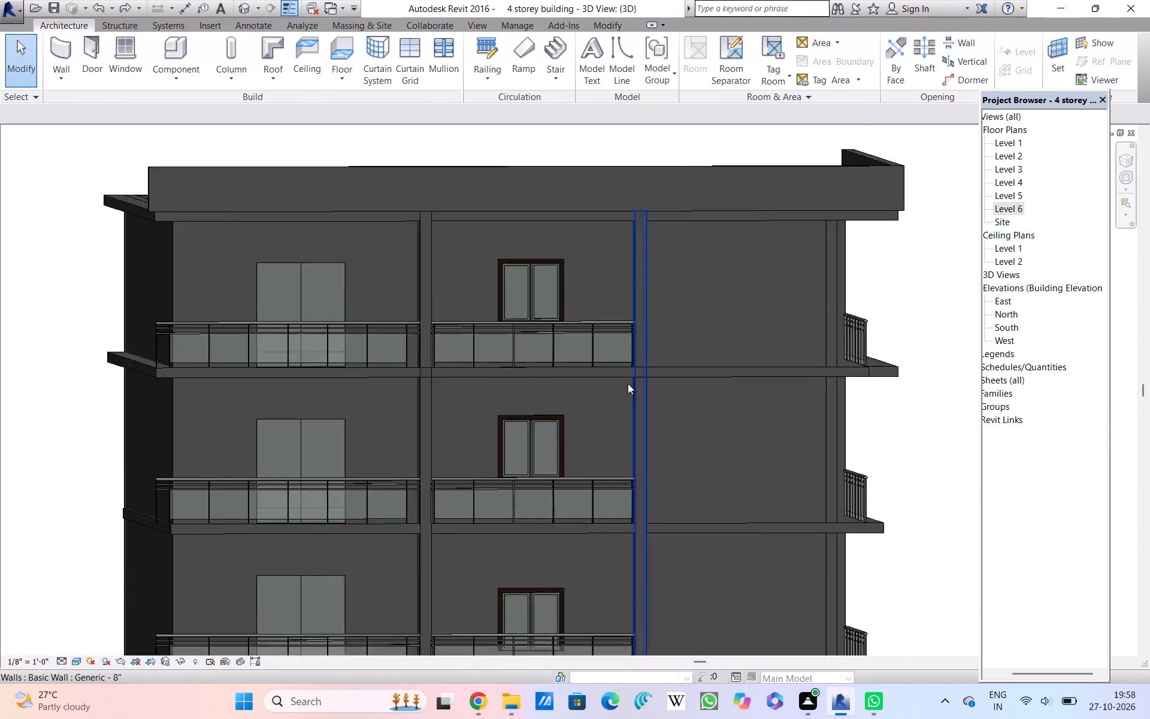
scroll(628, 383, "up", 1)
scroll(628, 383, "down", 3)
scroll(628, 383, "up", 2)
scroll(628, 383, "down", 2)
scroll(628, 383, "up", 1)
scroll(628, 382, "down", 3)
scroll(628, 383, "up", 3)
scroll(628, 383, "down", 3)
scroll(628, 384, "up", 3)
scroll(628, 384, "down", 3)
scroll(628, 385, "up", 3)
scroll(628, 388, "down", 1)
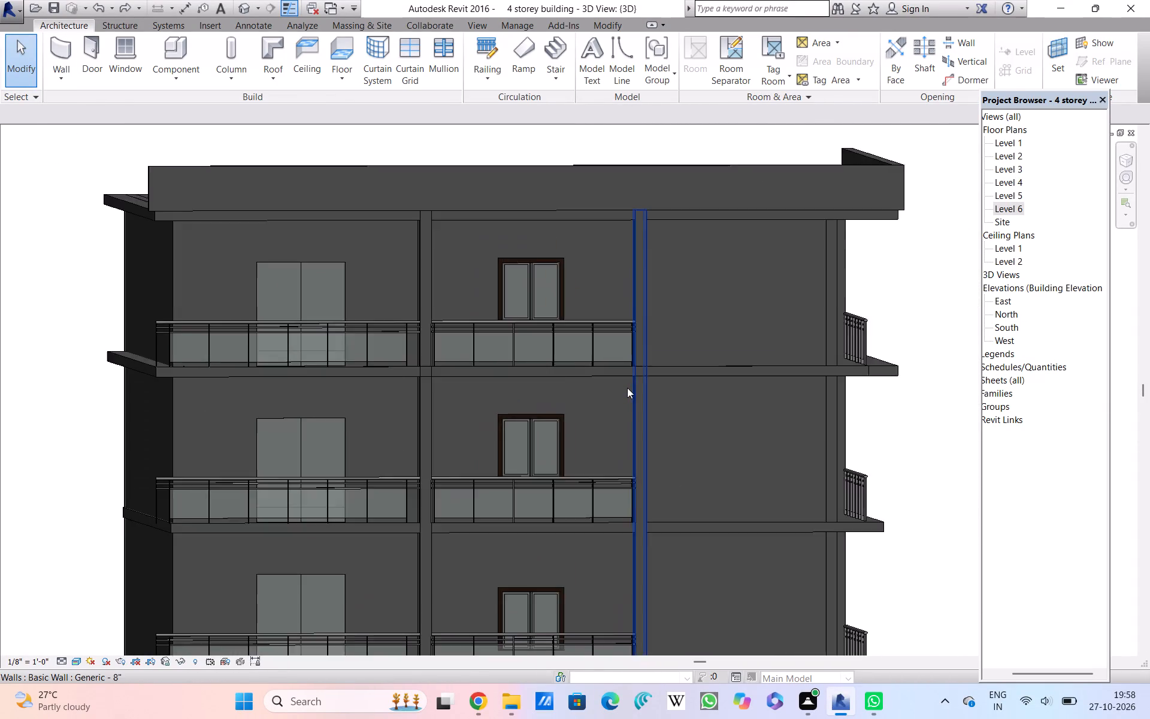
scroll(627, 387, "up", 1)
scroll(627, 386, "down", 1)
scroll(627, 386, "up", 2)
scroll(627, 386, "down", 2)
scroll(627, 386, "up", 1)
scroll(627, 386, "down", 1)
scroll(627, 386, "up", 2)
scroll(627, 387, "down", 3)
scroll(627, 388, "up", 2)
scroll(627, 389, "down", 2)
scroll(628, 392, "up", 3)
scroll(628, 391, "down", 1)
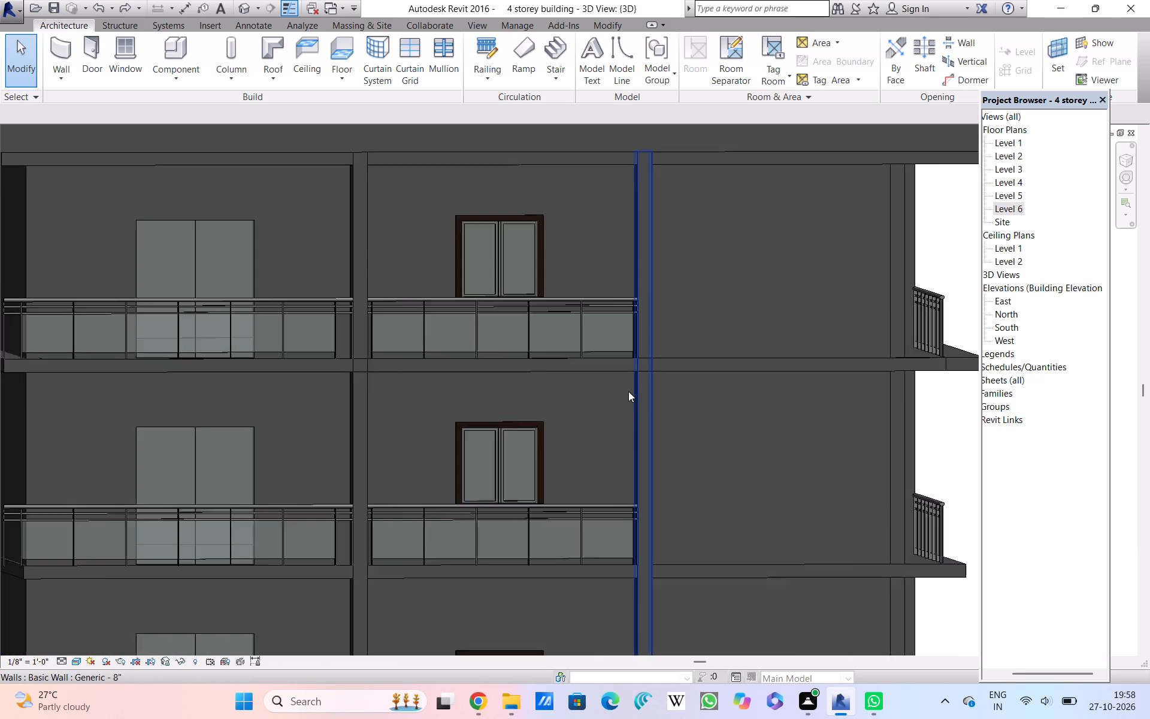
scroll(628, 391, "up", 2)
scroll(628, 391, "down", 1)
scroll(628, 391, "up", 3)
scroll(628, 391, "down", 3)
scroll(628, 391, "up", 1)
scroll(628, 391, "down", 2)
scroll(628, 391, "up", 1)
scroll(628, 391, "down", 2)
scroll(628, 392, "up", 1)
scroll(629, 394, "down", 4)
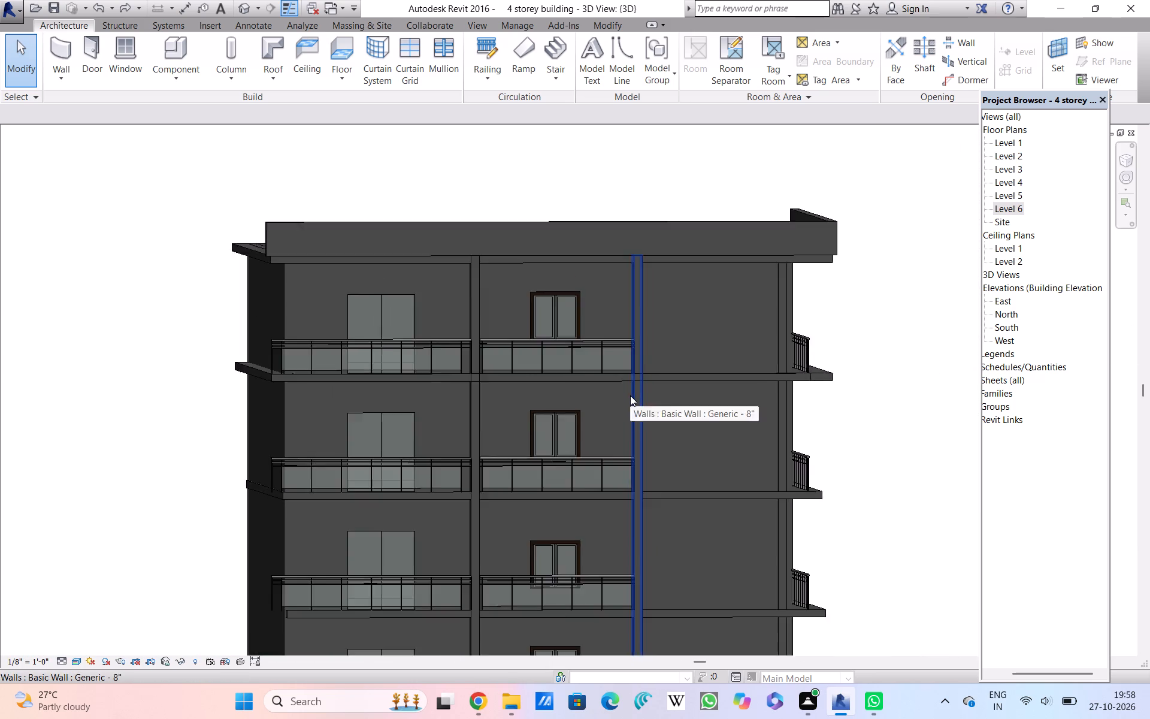
Examine the full-height wall strip against the whole facade and in close-up beside the middle balconies.
scroll(630, 395, "down", 9)
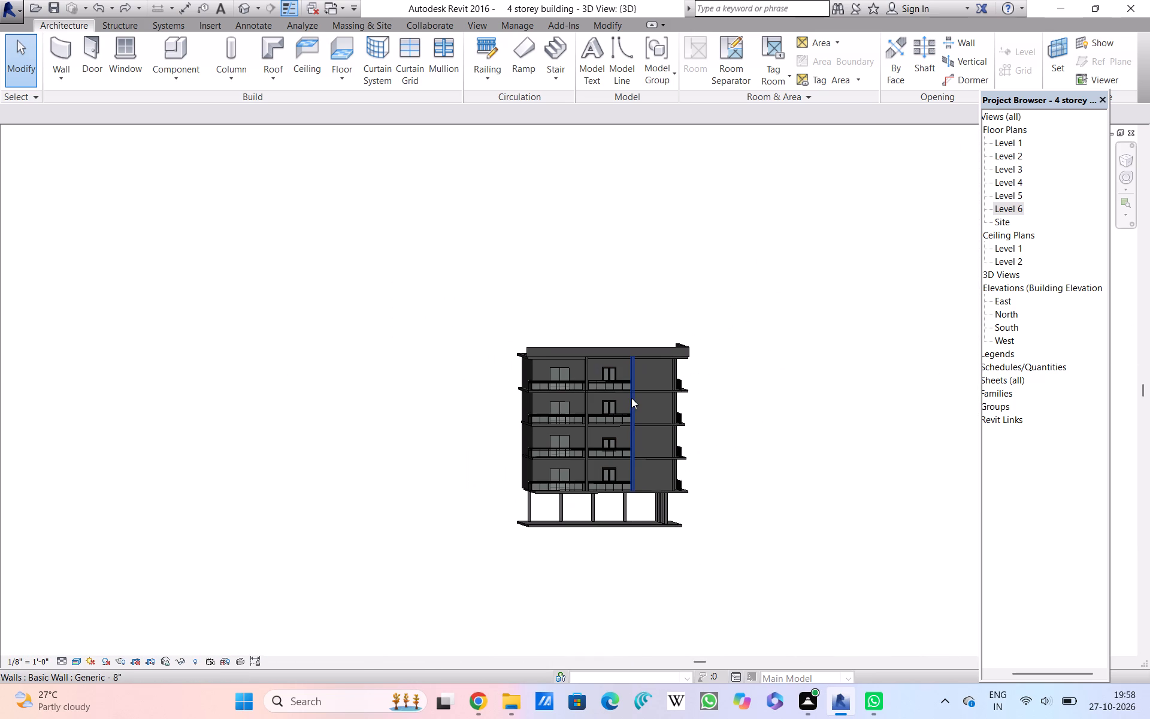
scroll(631, 398, "up", 11)
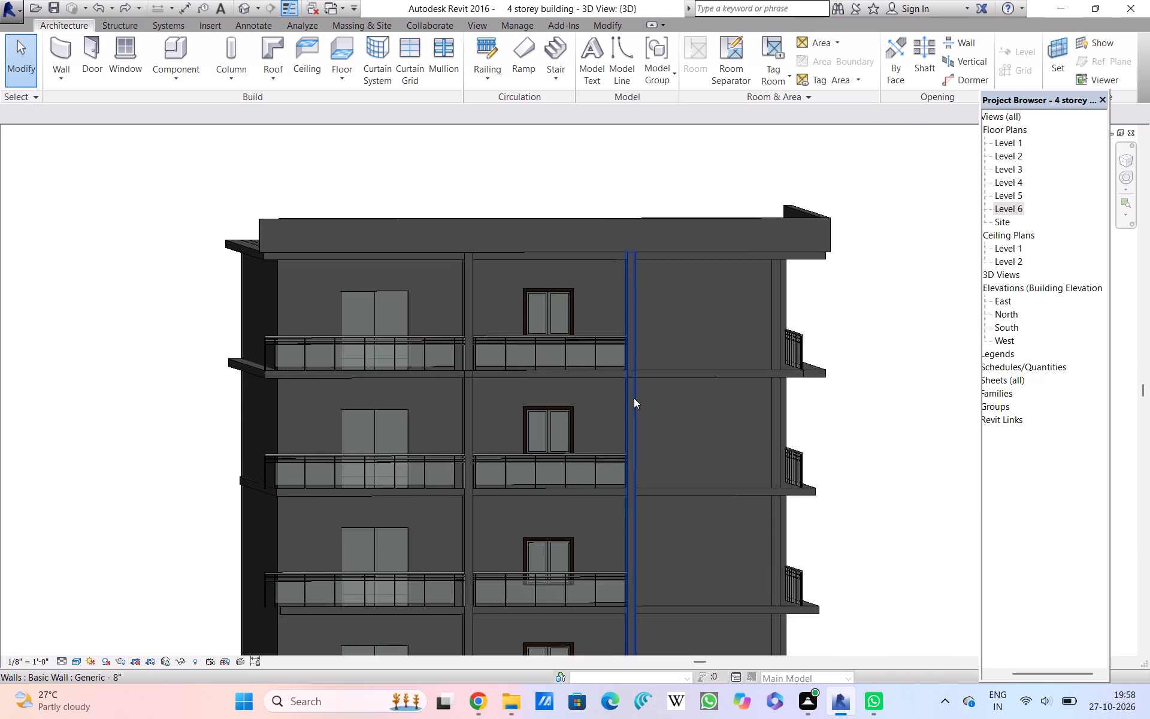
scroll(634, 398, "up", 7)
scroll(635, 398, "down", 3)
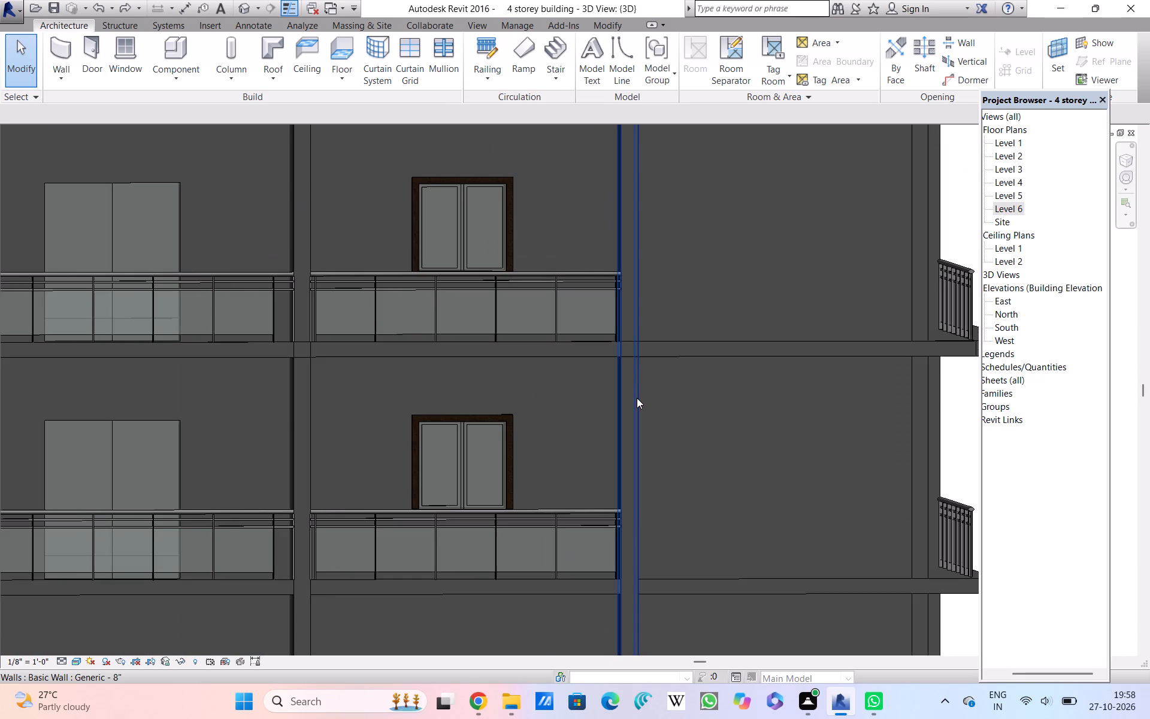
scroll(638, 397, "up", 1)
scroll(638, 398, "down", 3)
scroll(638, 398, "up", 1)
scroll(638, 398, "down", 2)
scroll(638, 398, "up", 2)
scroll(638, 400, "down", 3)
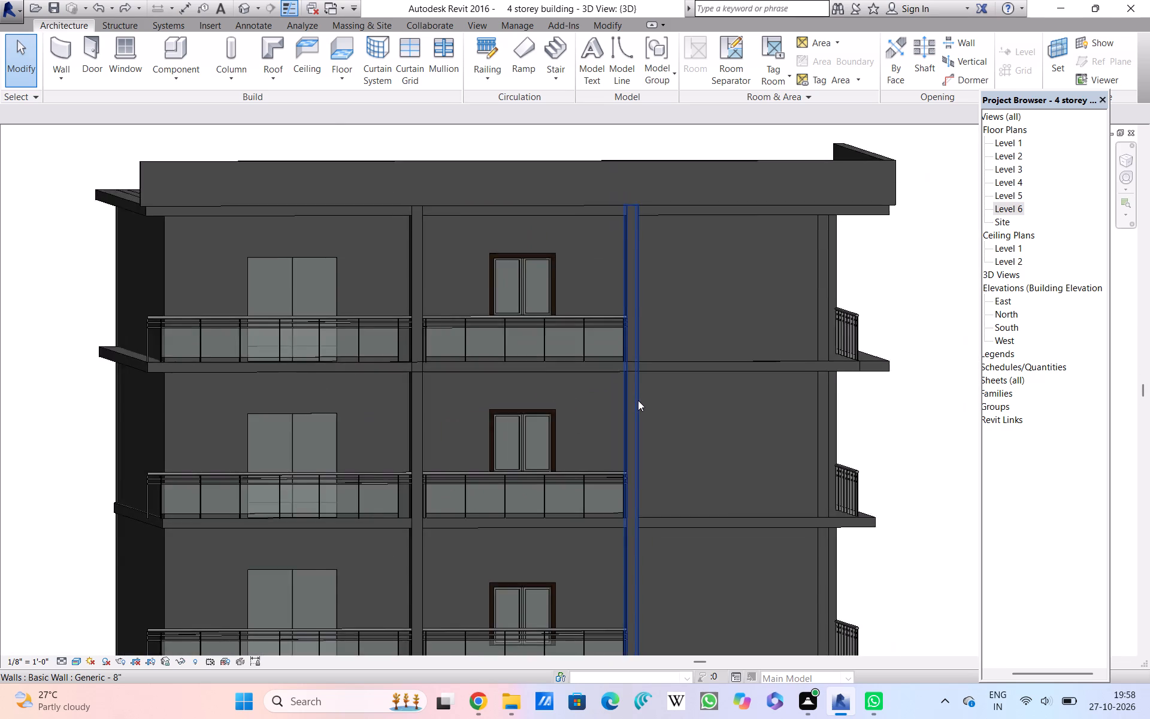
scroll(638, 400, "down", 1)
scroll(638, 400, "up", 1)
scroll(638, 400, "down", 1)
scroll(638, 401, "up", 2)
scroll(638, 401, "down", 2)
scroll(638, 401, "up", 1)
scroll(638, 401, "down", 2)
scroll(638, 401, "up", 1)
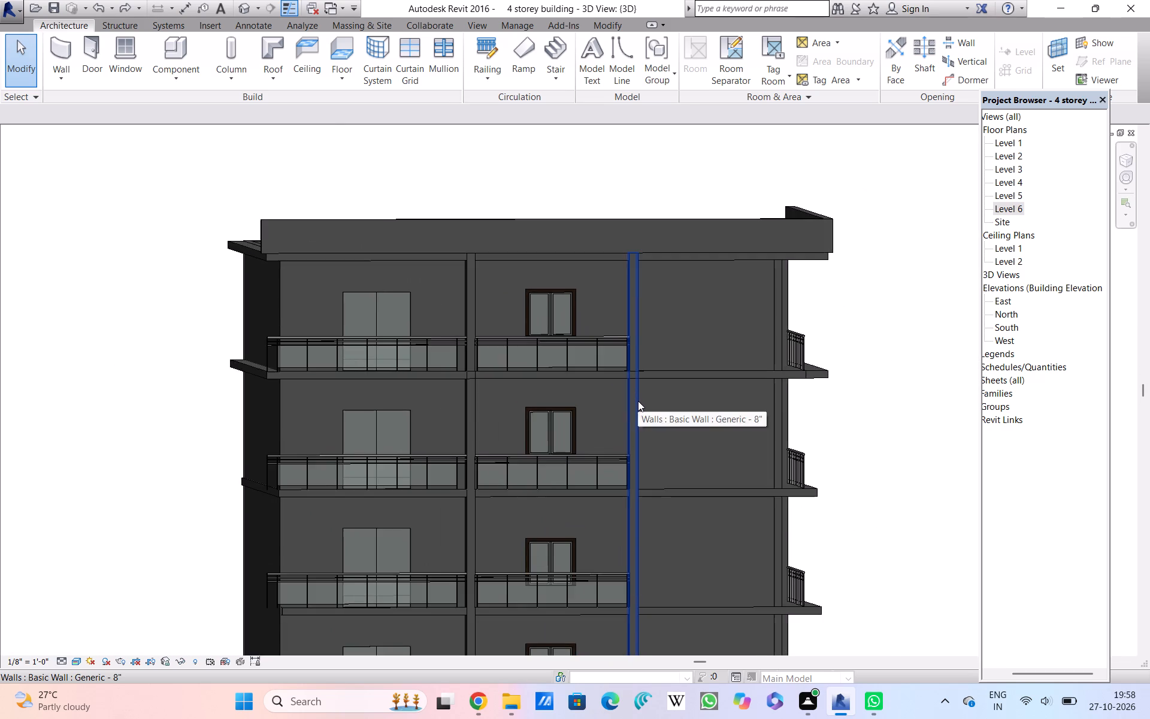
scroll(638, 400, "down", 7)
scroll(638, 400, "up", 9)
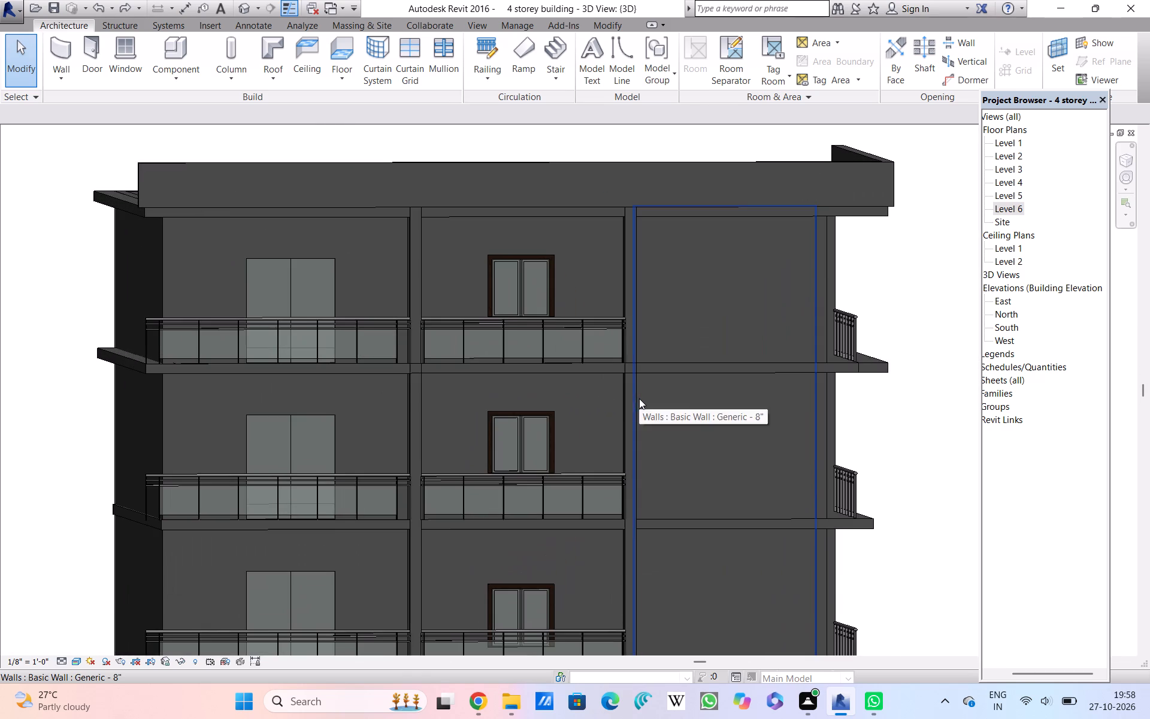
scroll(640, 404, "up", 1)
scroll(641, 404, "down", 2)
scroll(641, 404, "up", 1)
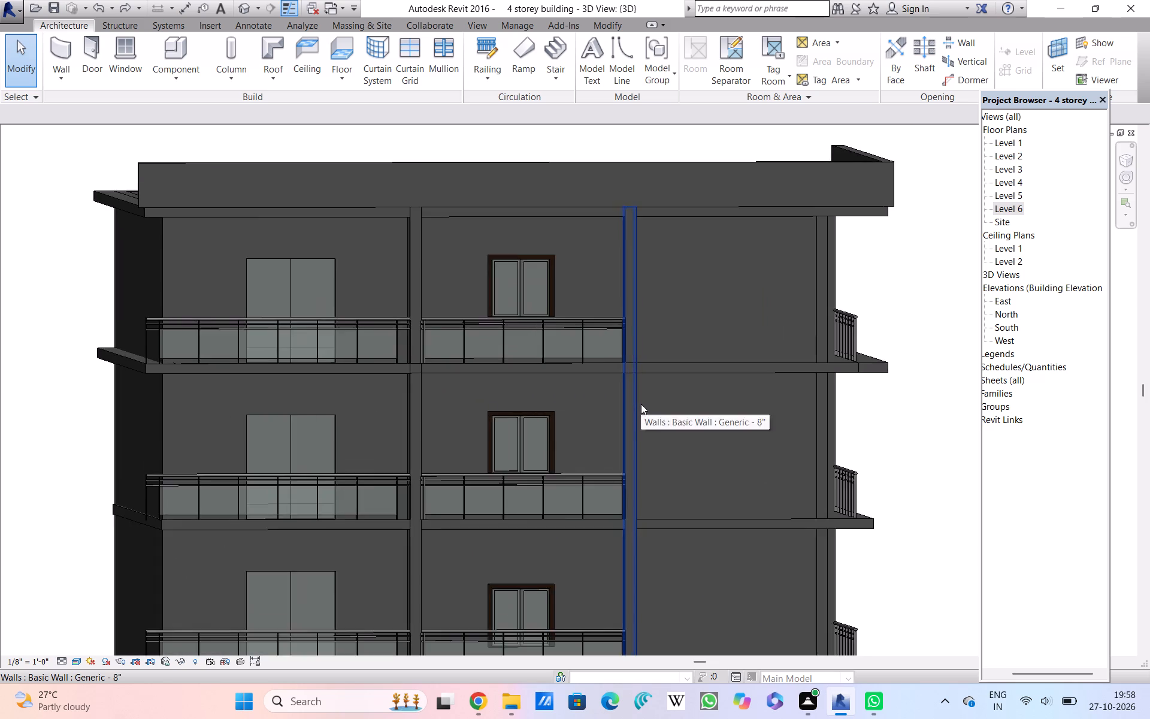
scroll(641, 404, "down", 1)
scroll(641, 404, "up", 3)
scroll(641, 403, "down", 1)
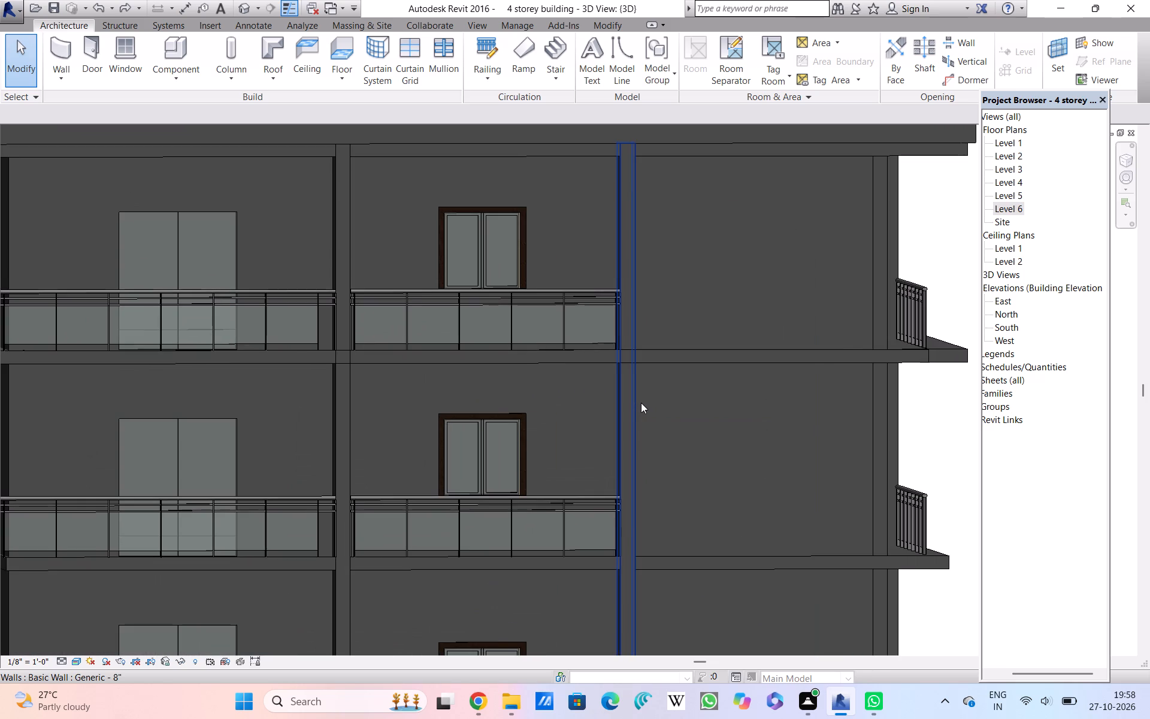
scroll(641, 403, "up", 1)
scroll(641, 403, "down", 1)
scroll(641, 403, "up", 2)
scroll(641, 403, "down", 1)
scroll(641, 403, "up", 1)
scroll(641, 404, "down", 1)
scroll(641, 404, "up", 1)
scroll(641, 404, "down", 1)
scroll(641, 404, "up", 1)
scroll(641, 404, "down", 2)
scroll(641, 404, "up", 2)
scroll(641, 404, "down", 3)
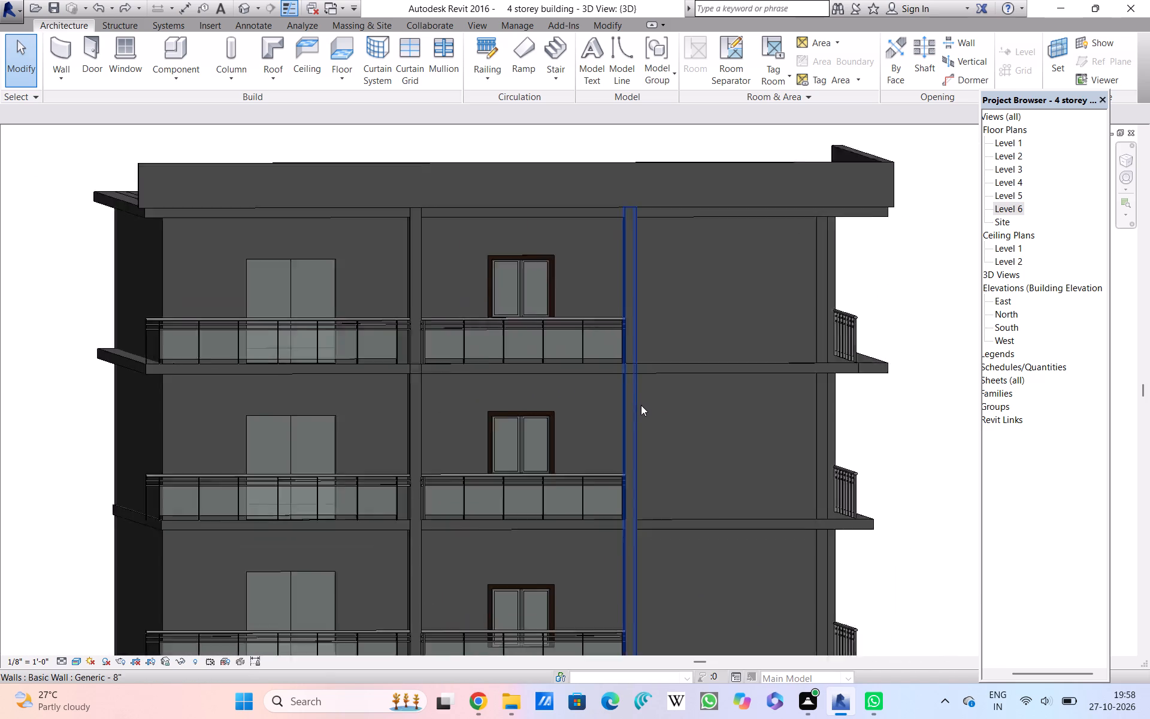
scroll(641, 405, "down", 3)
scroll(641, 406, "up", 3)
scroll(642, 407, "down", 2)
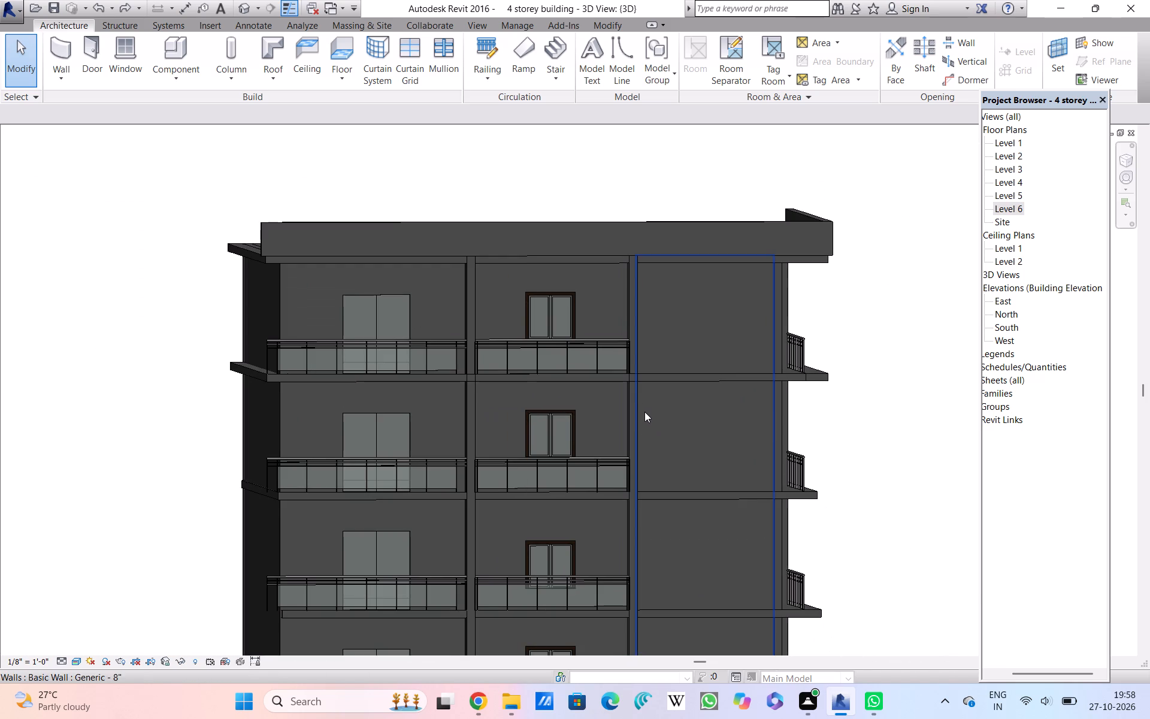
Examine the junction of the wall strip, slab edge and blank wall bay in close-up, then in the context of the whole building.
scroll(647, 409, "up", 9)
scroll(647, 406, "down", 4)
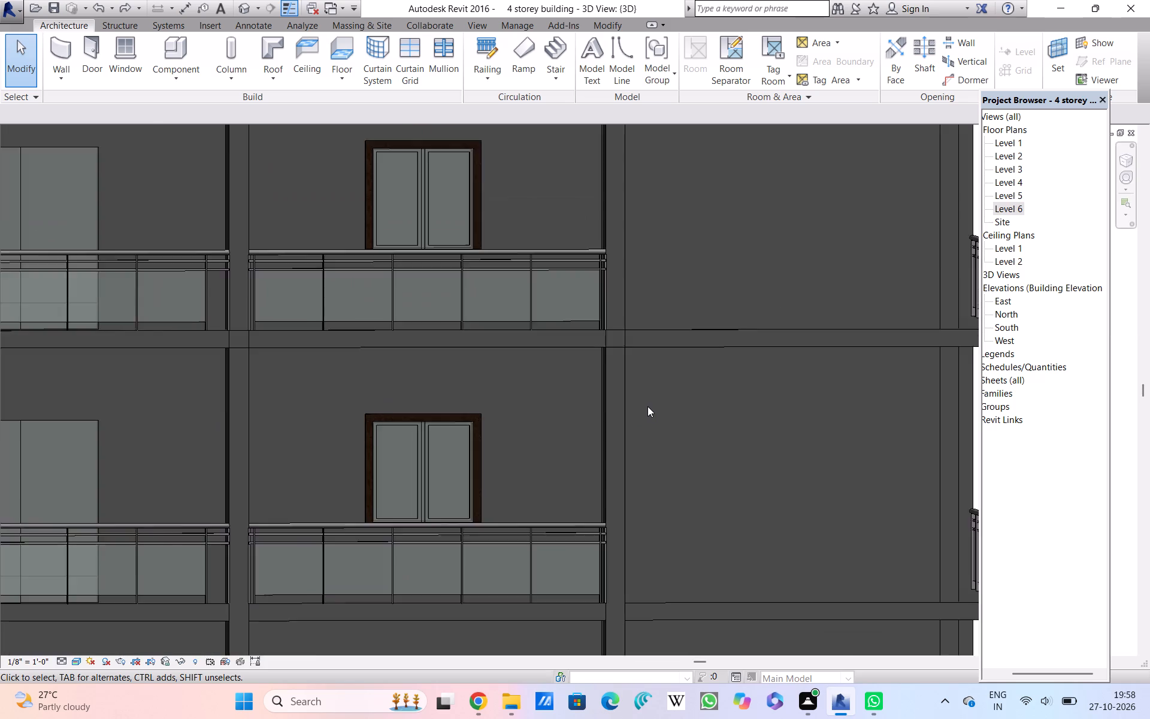
scroll(647, 406, "down", 6)
scroll(647, 407, "up", 11)
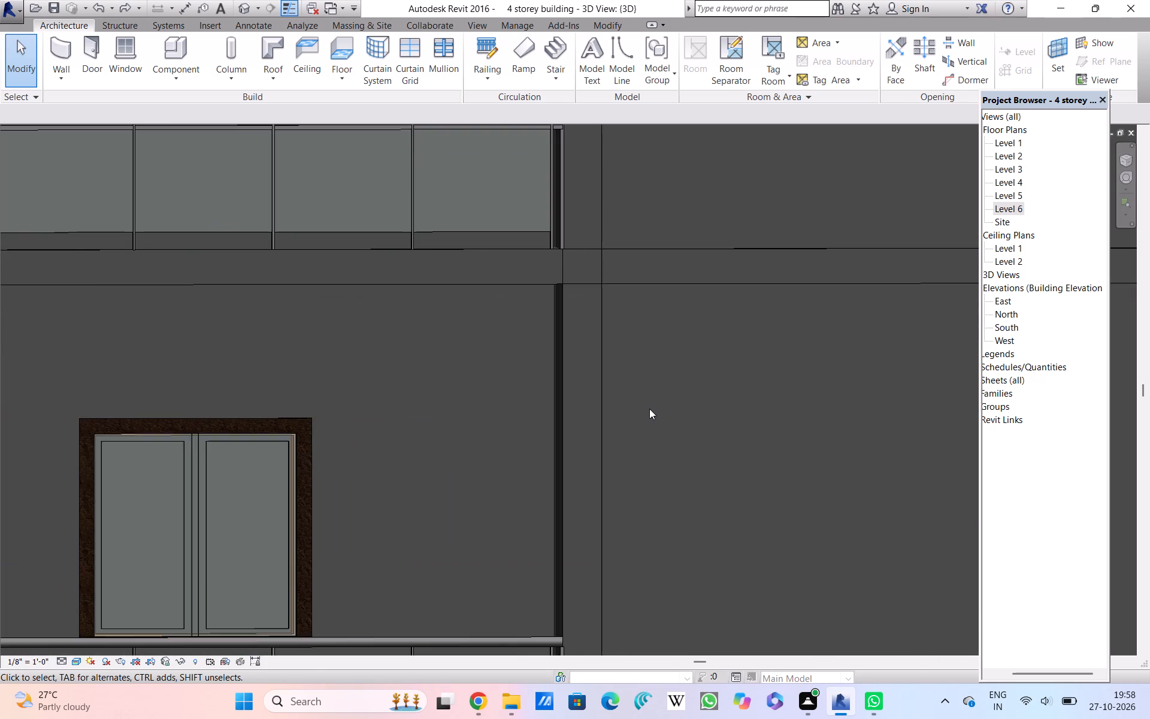
scroll(649, 409, "up", 9)
scroll(652, 411, "down", 3)
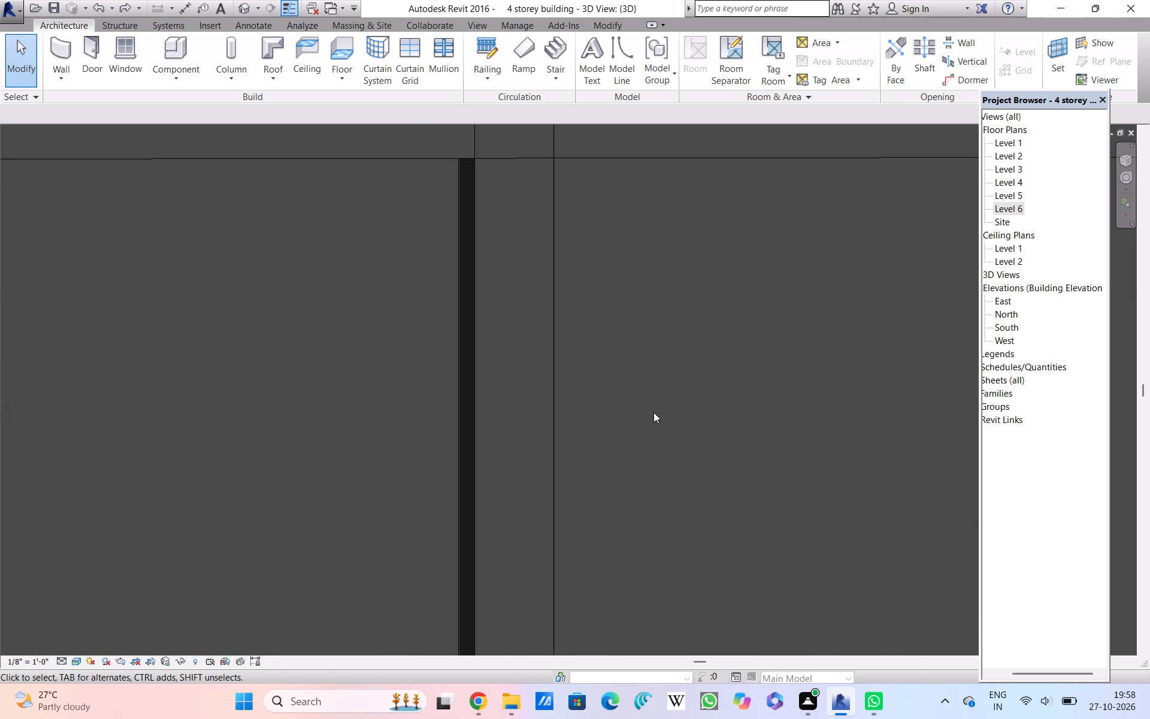
scroll(653, 412, "down", 20)
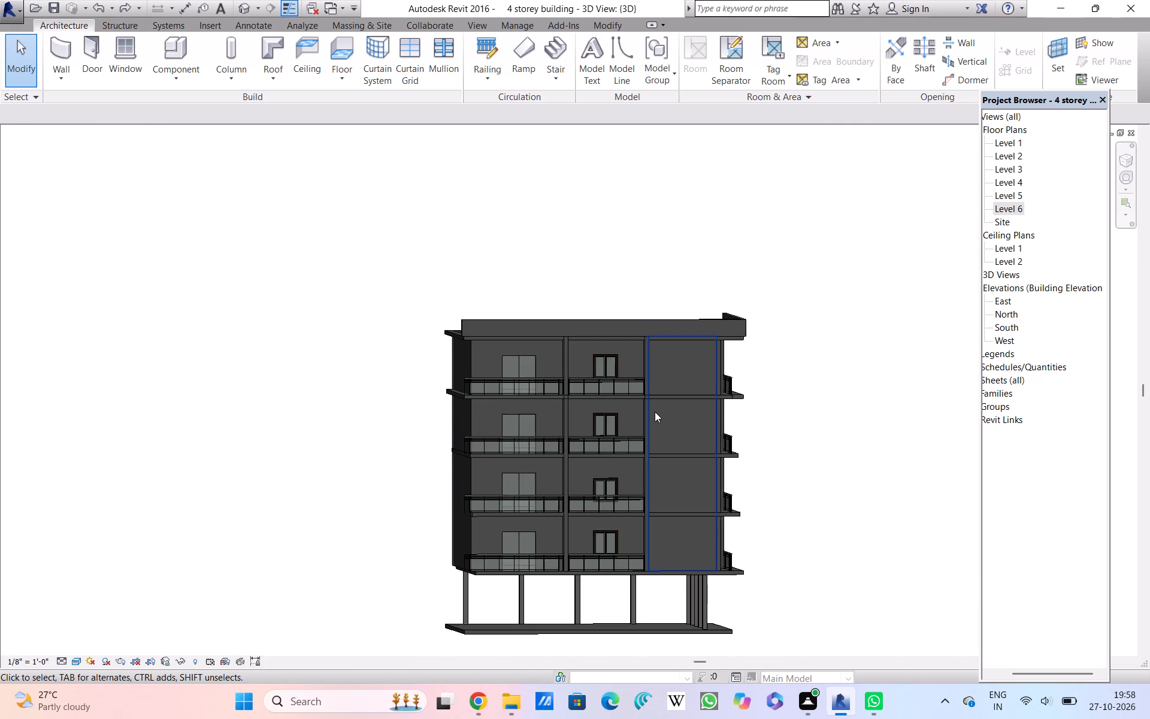
scroll(655, 412, "down", 2)
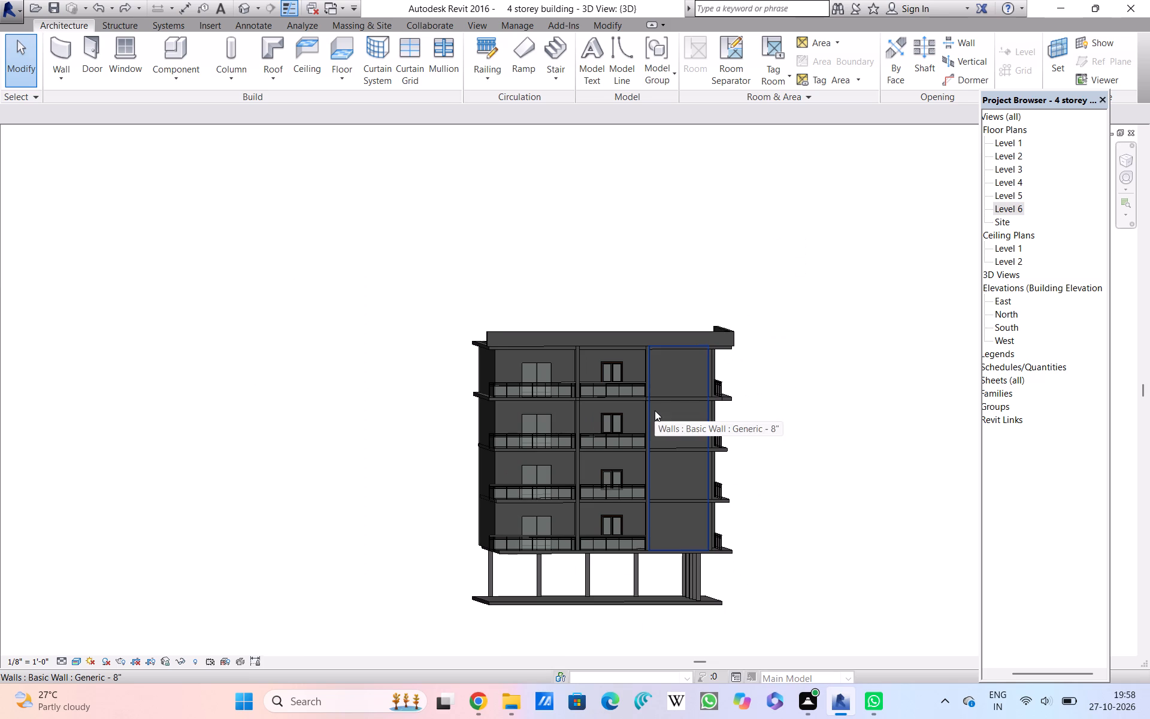
Examine the blank wall bay beside the casement windows, along with the adjoining wall strip and glass railing ends.
scroll(655, 410, "up", 12)
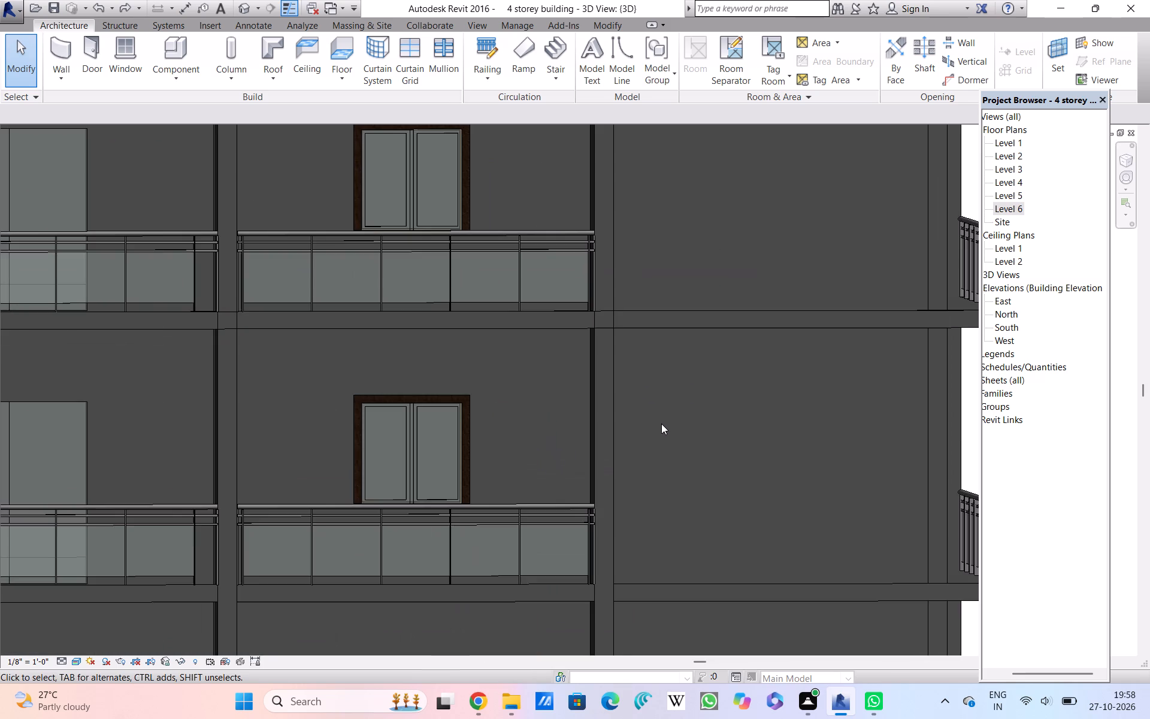
scroll(661, 425, "up", 3)
scroll(661, 424, "down", 8)
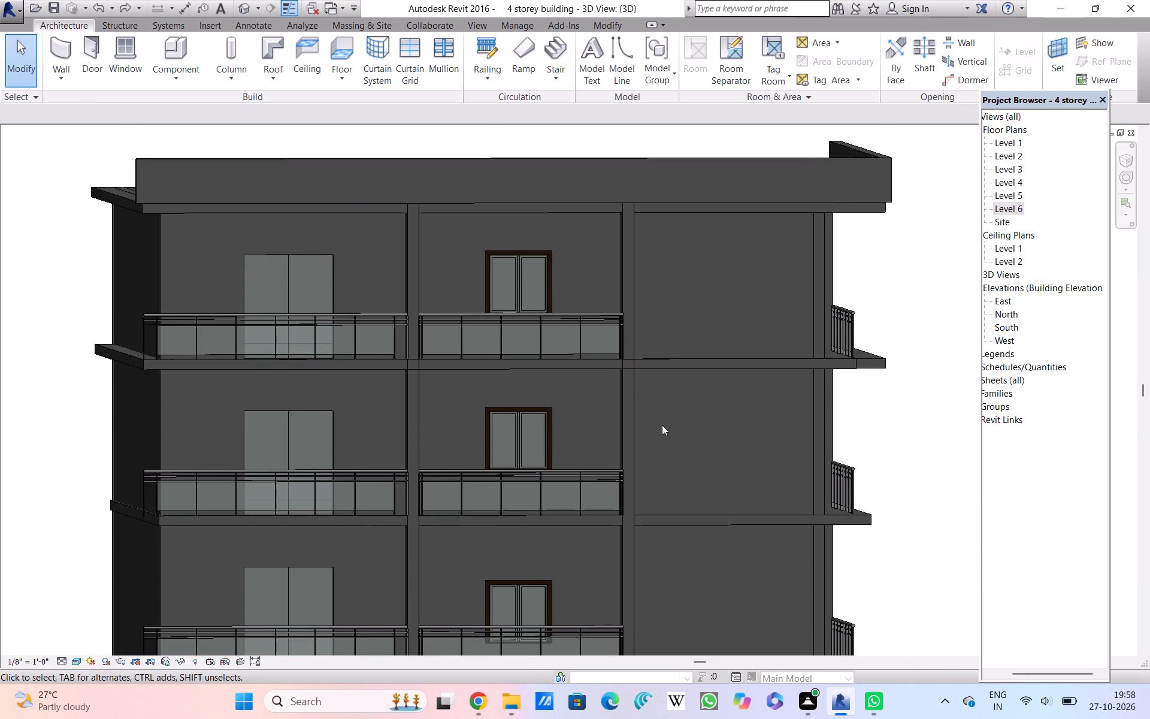
scroll(662, 425, "up", 7)
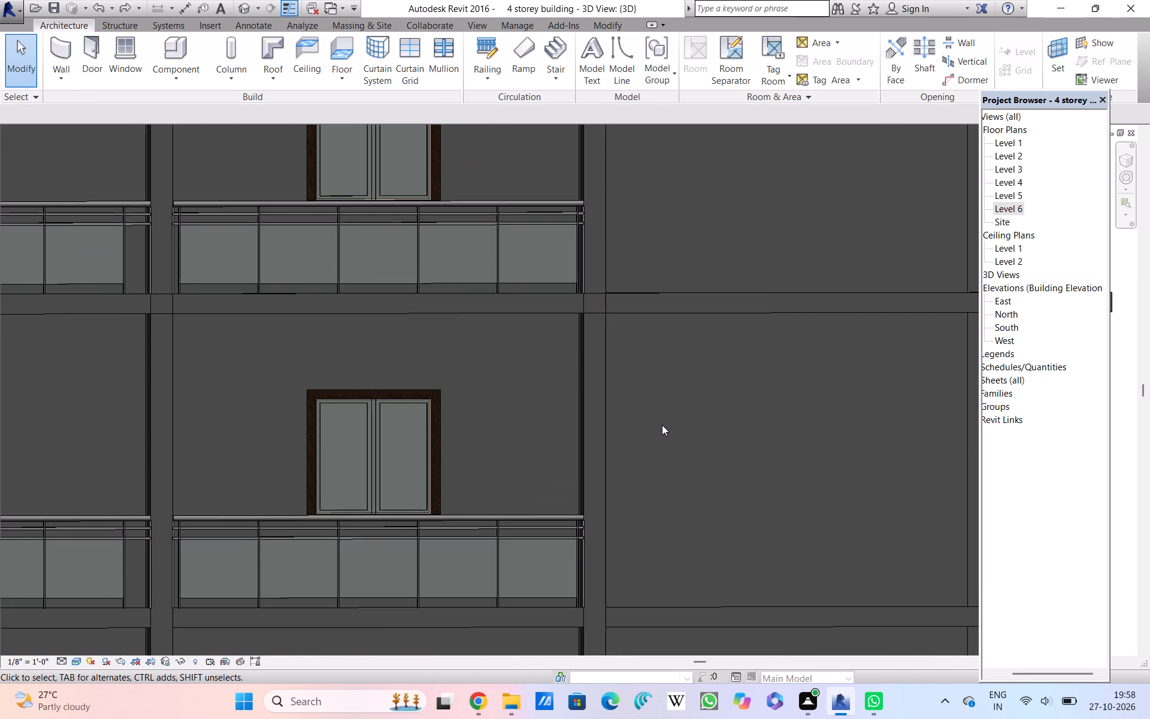
scroll(662, 425, "up", 9)
scroll(661, 425, "down", 3)
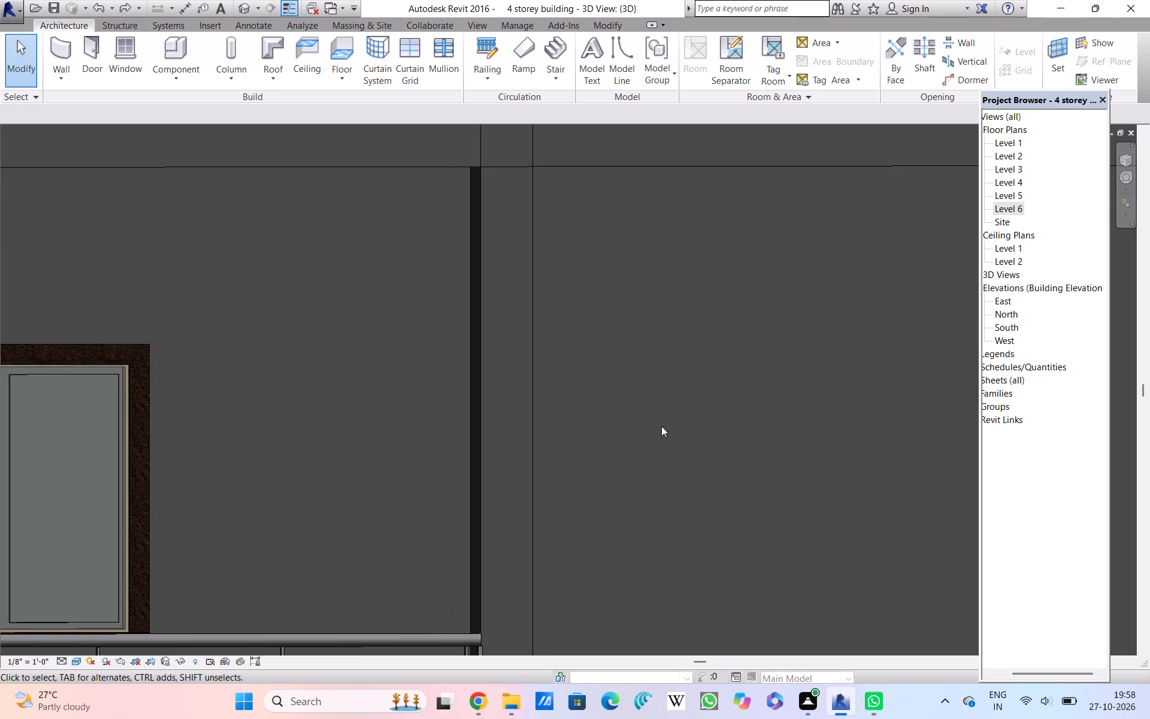
scroll(661, 426, "down", 15)
scroll(671, 425, "up", 1)
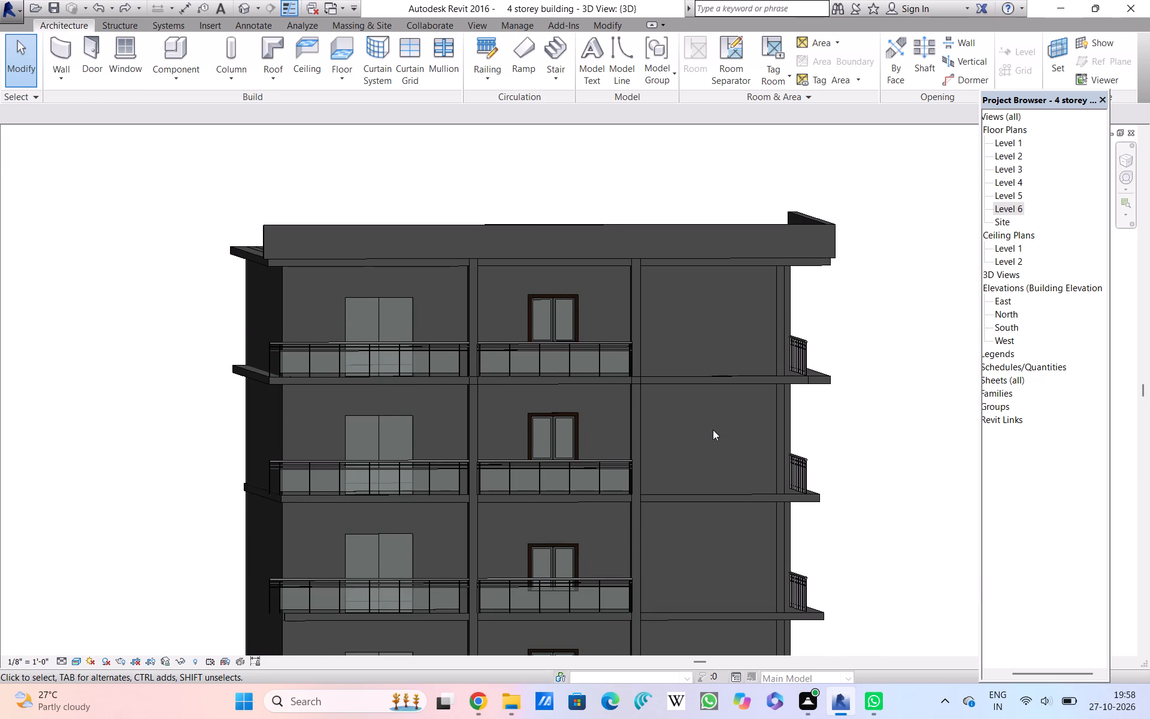
Examine the blank wall bay's outer edge together with the side balcony railings and projecting slabs.
scroll(713, 430, "up", 7)
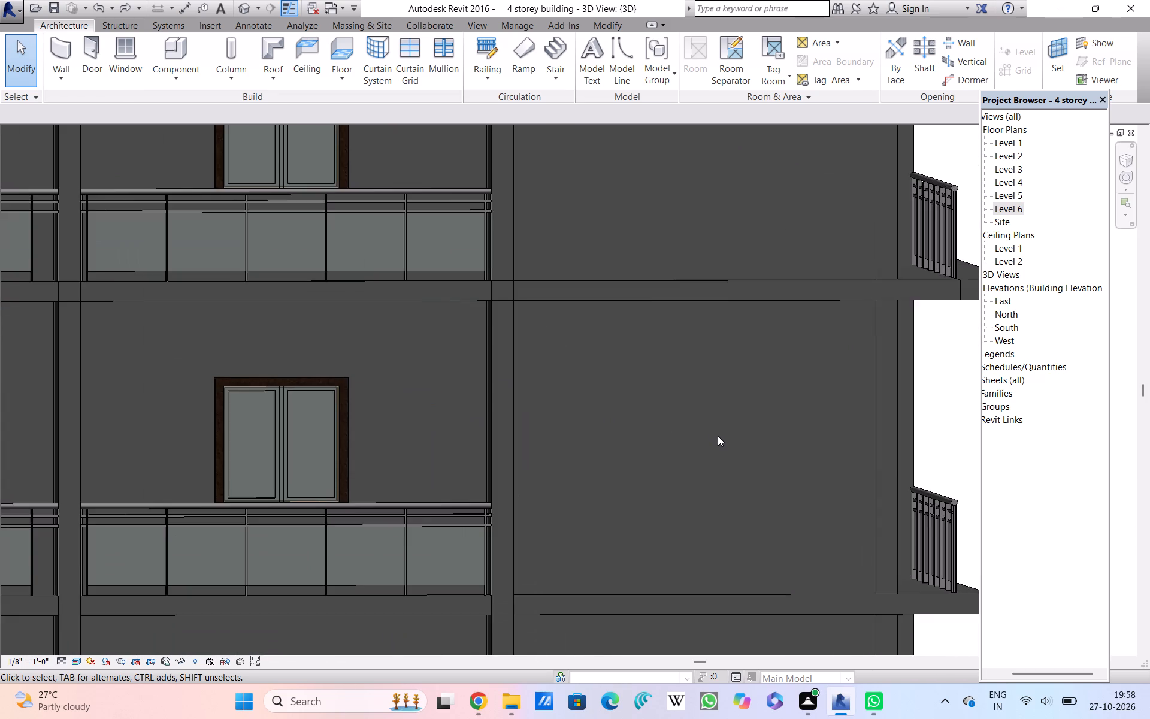
scroll(718, 436, "down", 7)
scroll(718, 437, "up", 3)
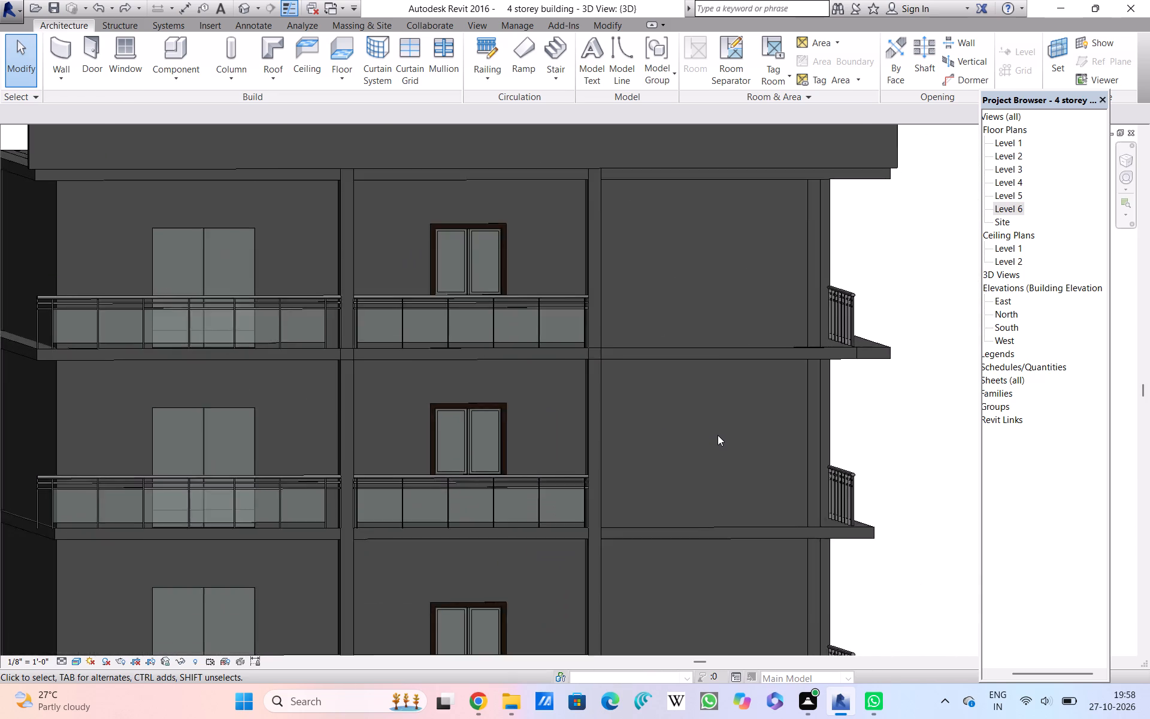
scroll(718, 435, "down", 6)
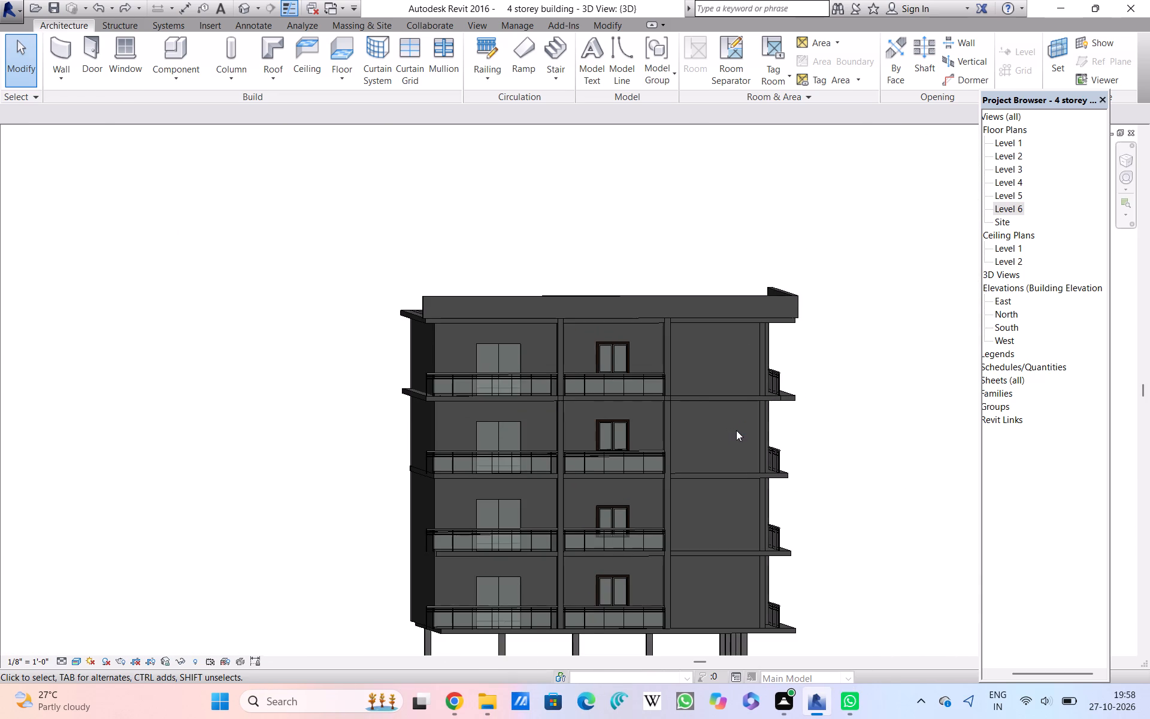
scroll(736, 430, "up", 9)
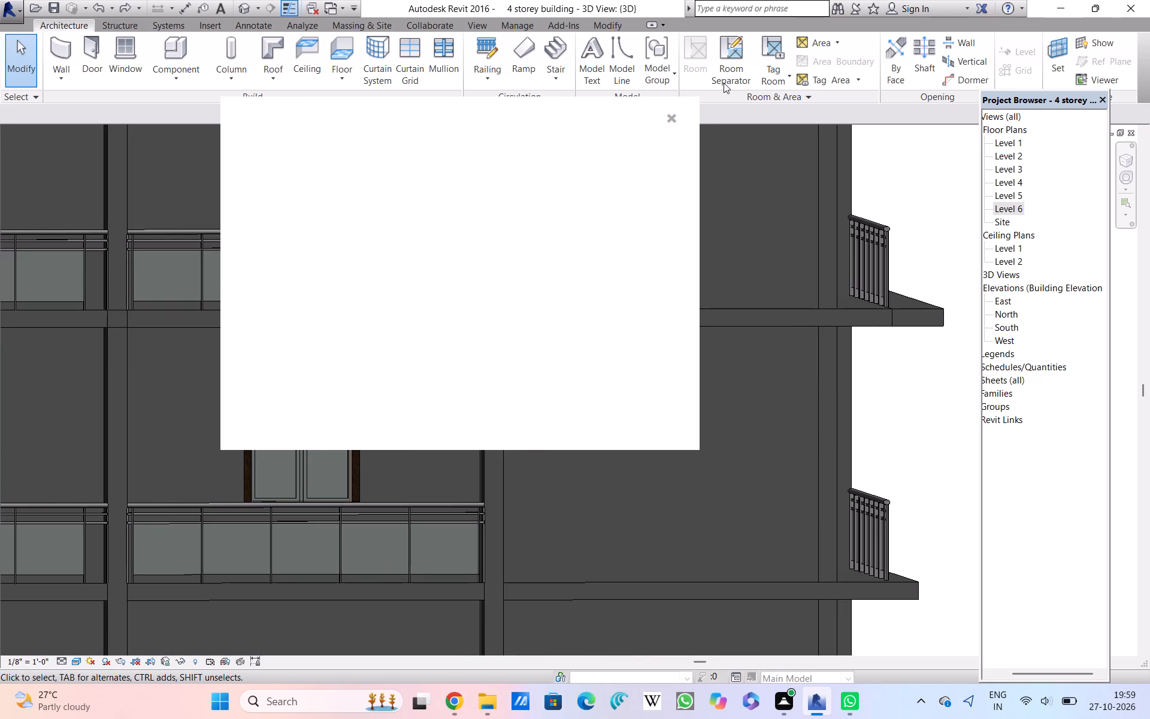
Dismiss the blank pop-up covering the model.
left_click(673, 119)
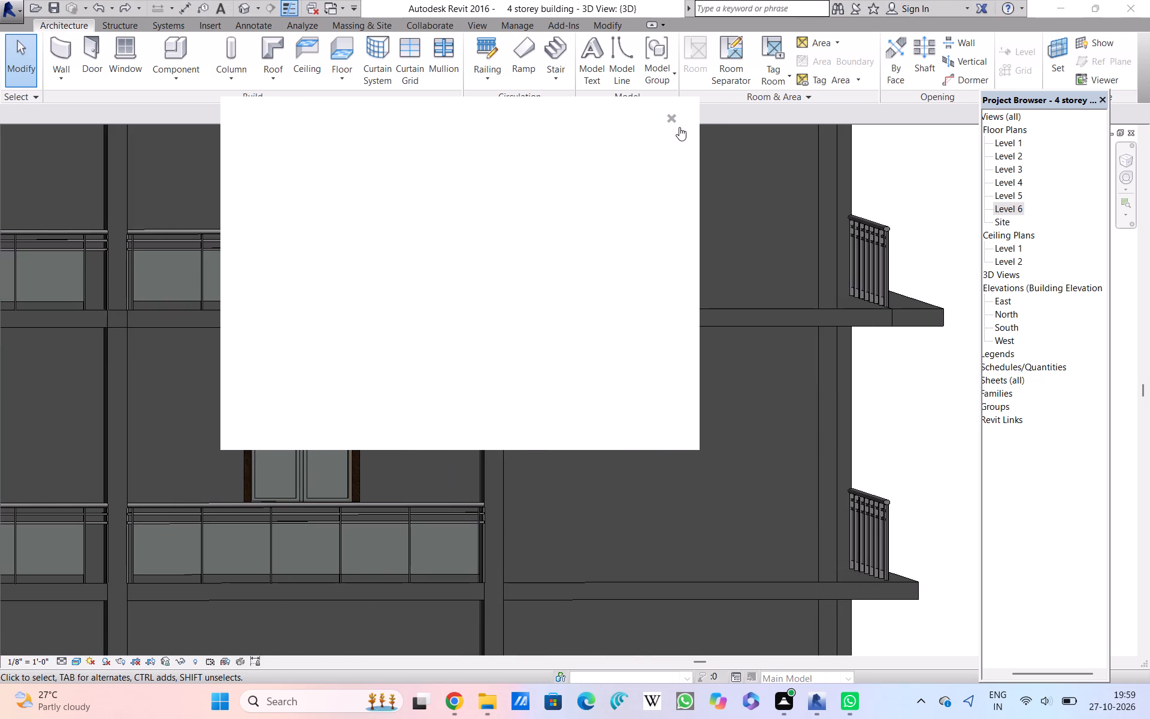
Examine the floor slab edge crossing the blank wall bay between the glass railing and the side balcony.
scroll(724, 304, "down", 2)
scroll(724, 303, "up", 9)
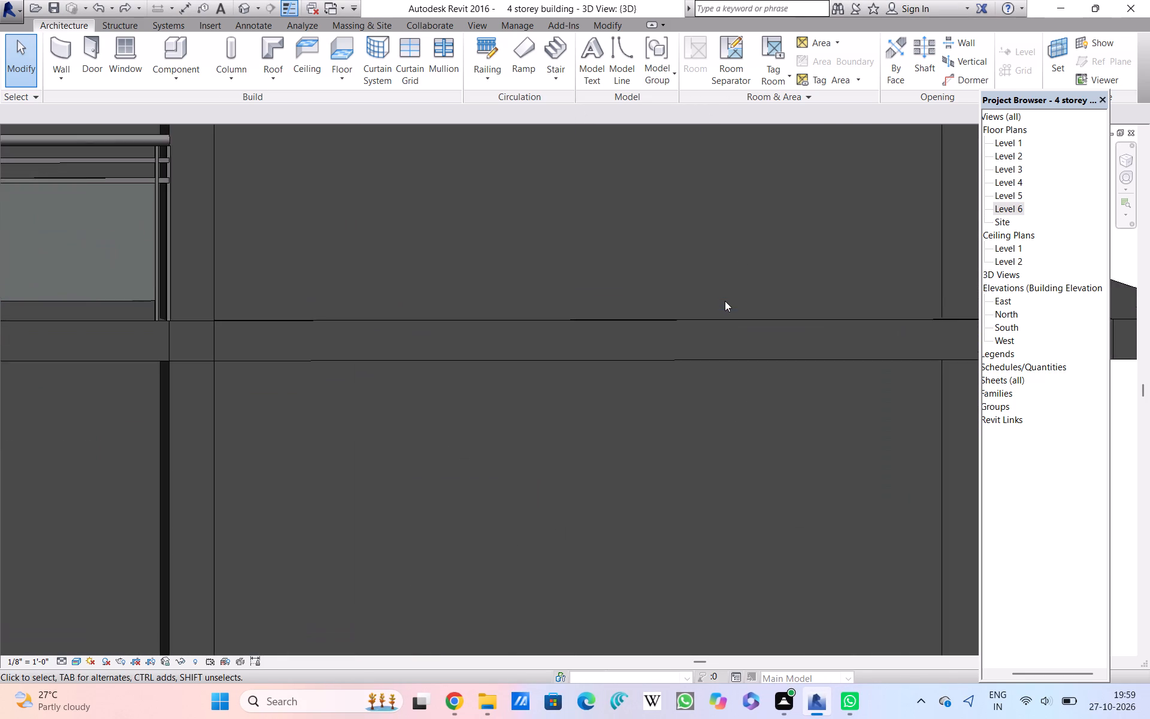
scroll(726, 300, "up", 9)
scroll(726, 298, "down", 1)
scroll(726, 298, "up", 1)
scroll(726, 298, "down", 2)
scroll(726, 298, "up", 1)
scroll(726, 298, "down", 1)
scroll(726, 298, "up", 2)
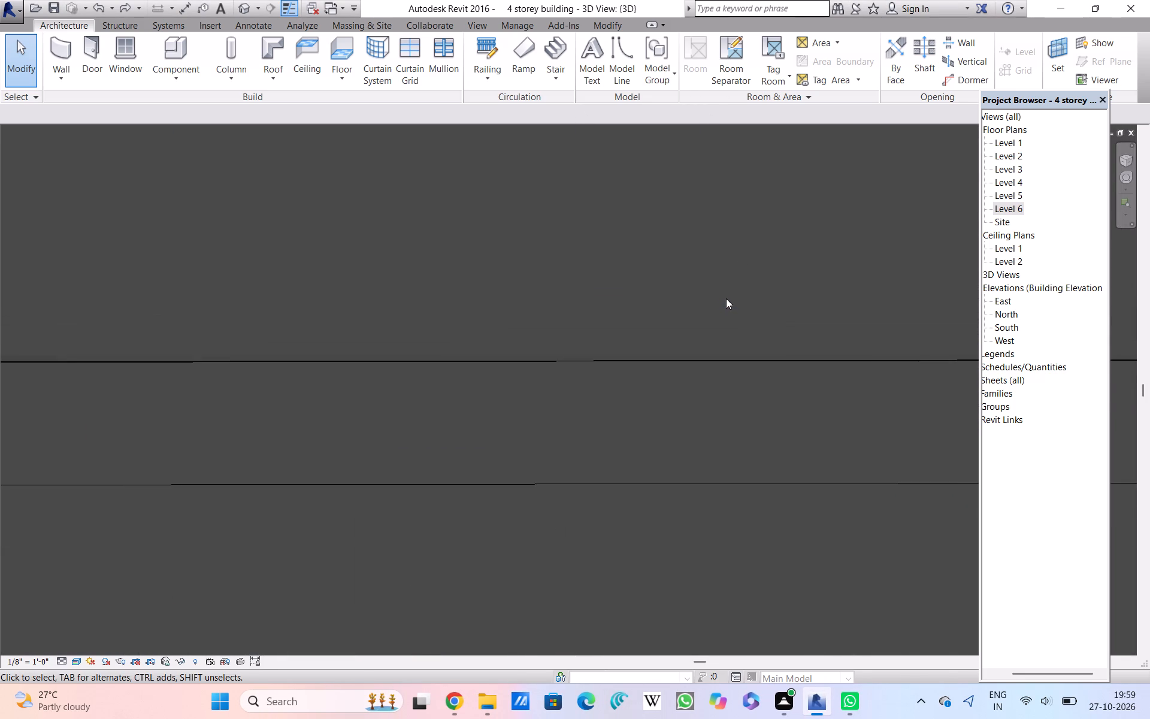
scroll(726, 298, "down", 3)
scroll(726, 299, "up", 3)
scroll(726, 299, "down", 14)
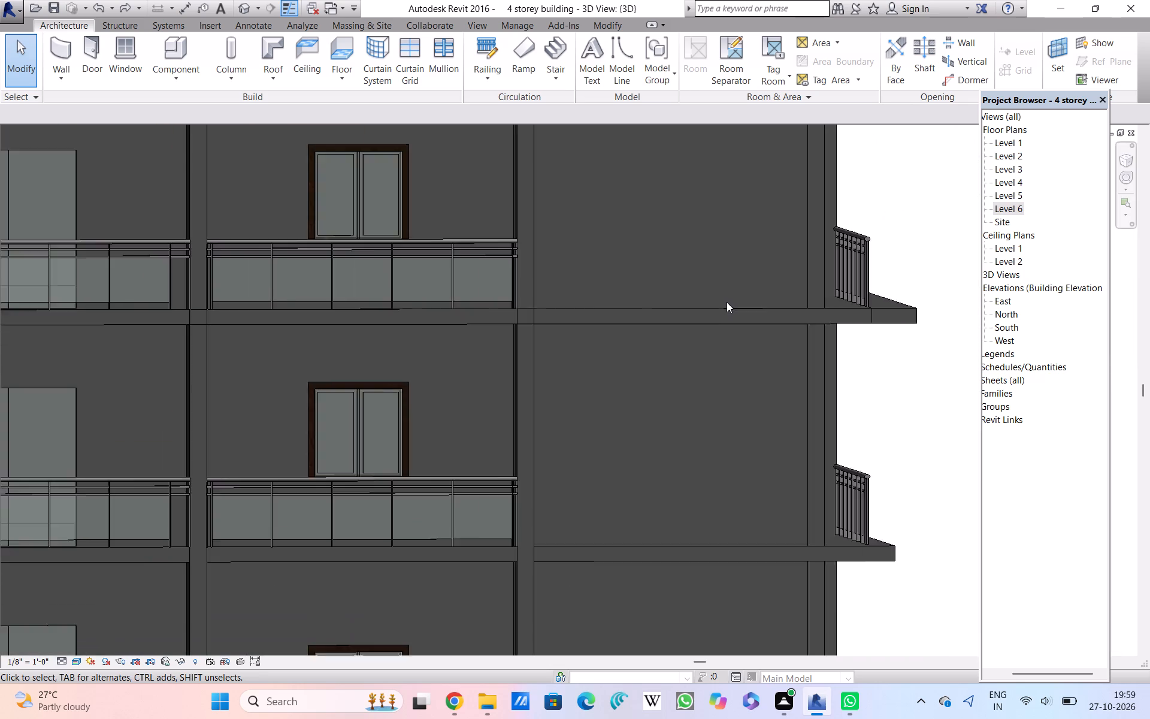
Examine the whole building's front, from the roof parapet and floor slabs down to the ground-floor columns and base slab.
scroll(727, 302, "down", 15)
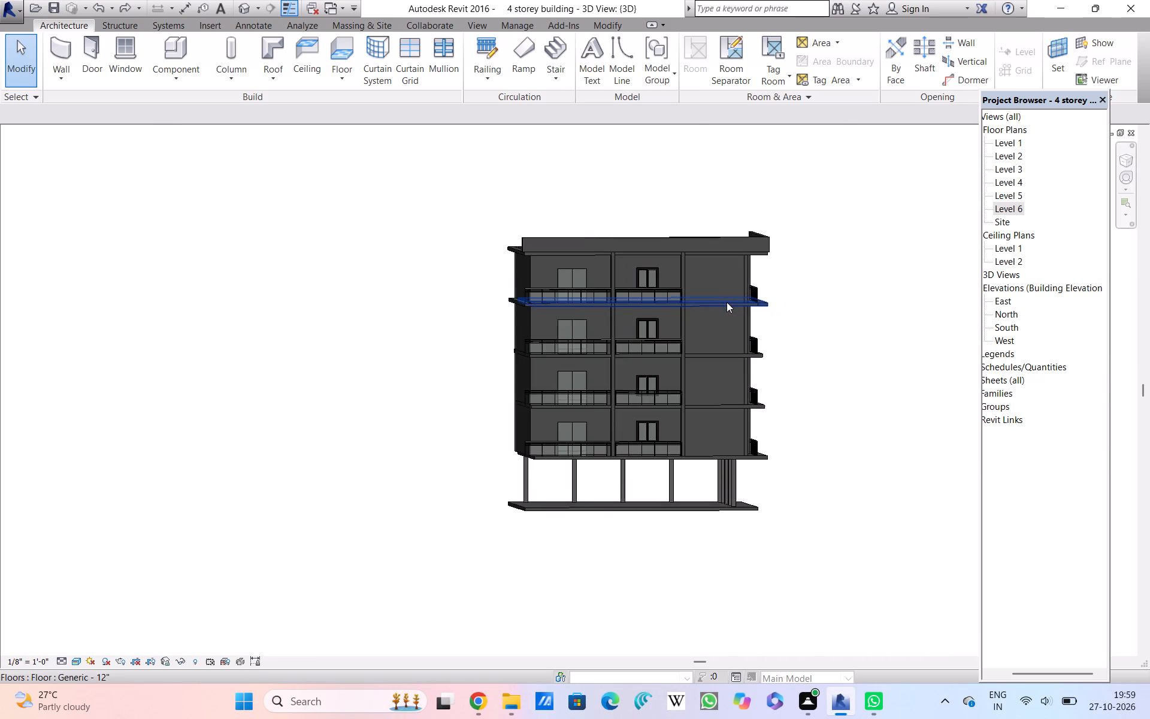
scroll(727, 302, "down", 2)
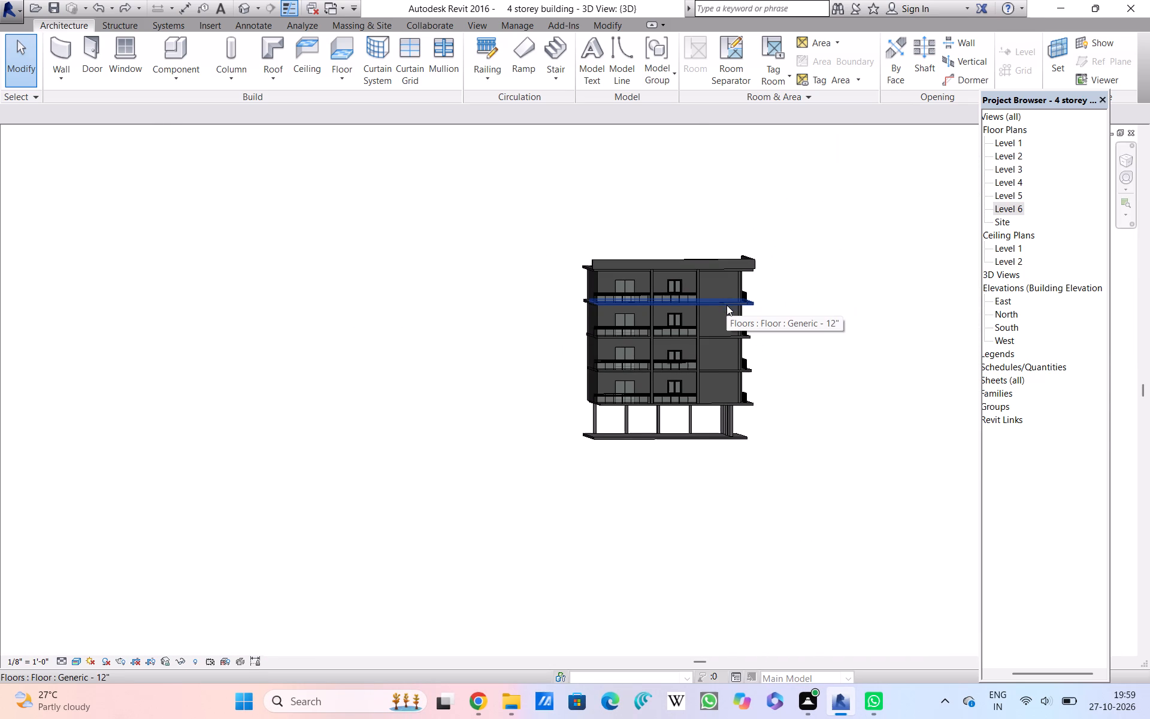
scroll(727, 305, "up", 1)
scroll(727, 304, "down", 1)
scroll(727, 304, "up", 1)
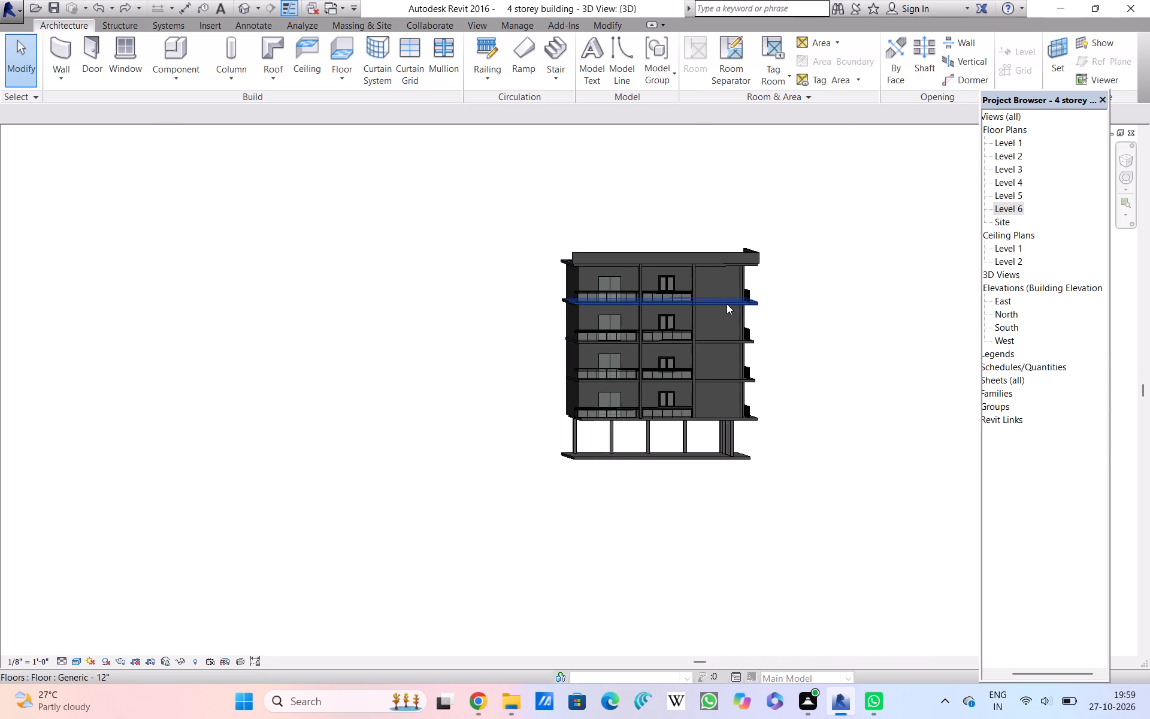
scroll(727, 304, "up", 4)
scroll(727, 303, "down", 3)
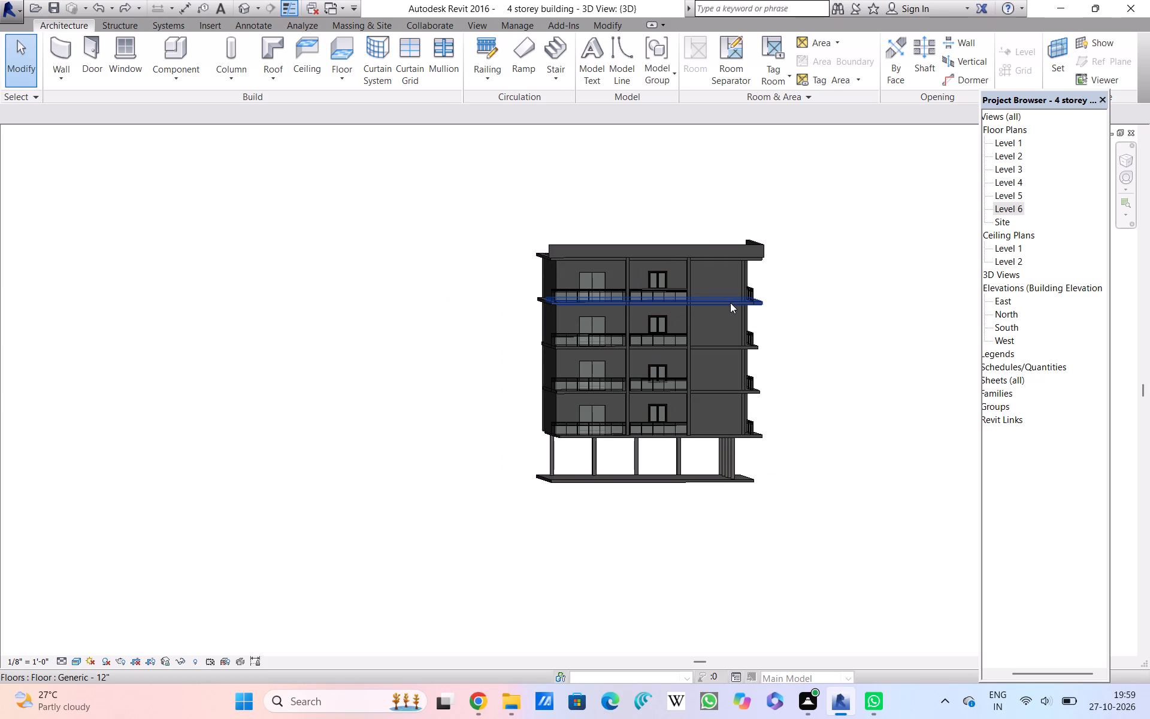
scroll(730, 301, "down", 2)
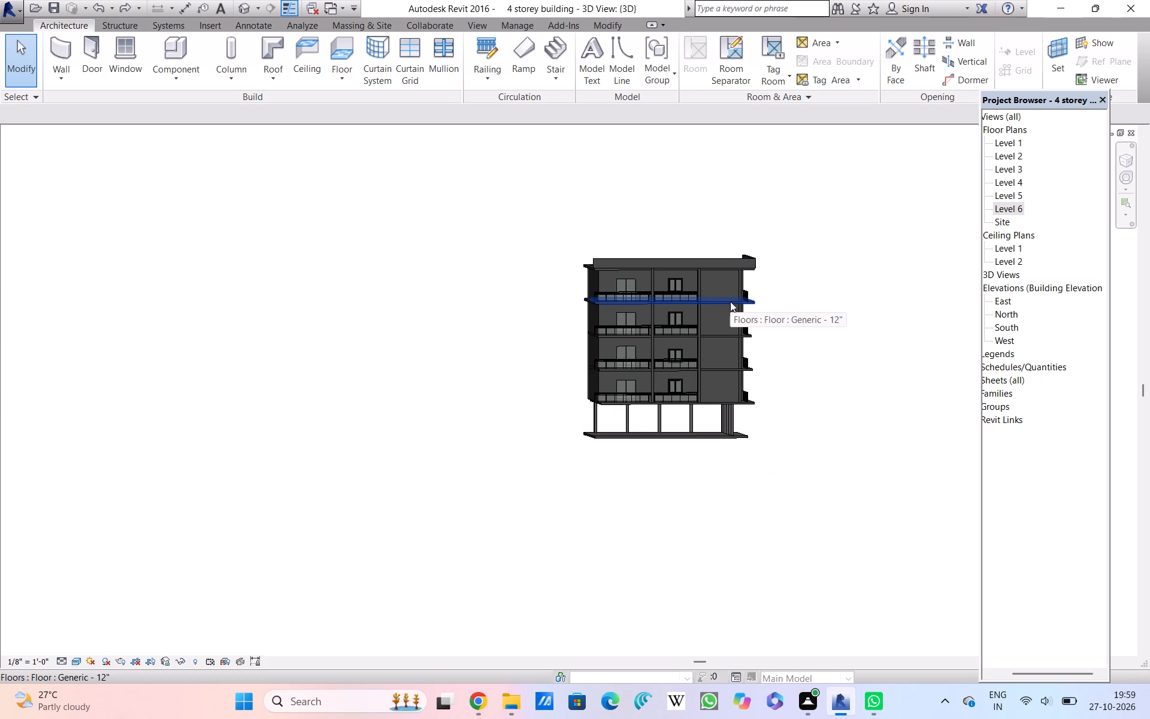
Examine the building's front around the upper floor slab and the blank wall bay, from whole-building view to closer range.
scroll(731, 302, "up", 1)
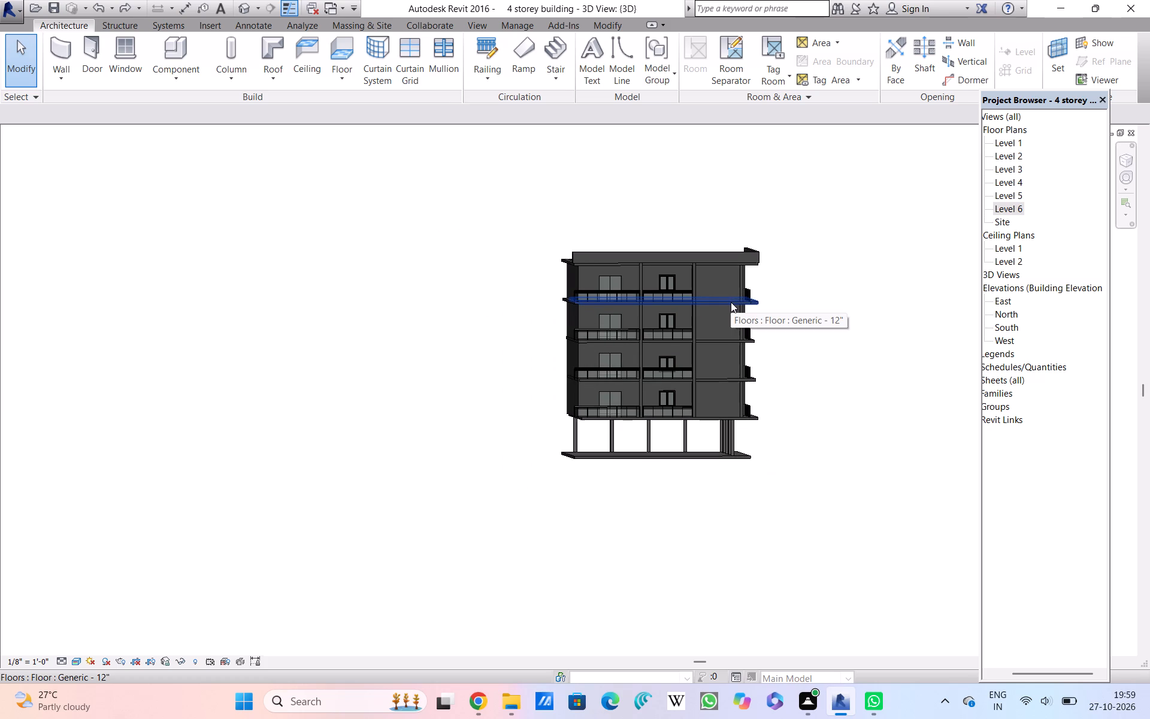
scroll(732, 301, "down", 1)
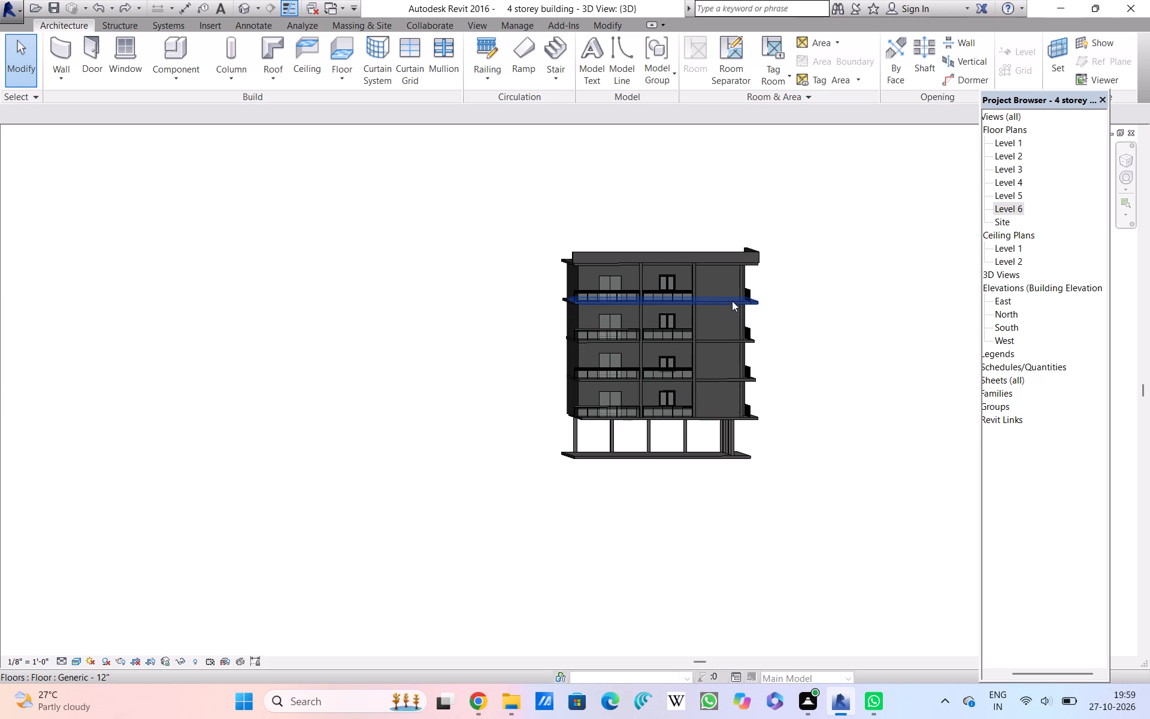
scroll(732, 301, "up", 2)
scroll(732, 301, "down", 2)
scroll(732, 301, "up", 6)
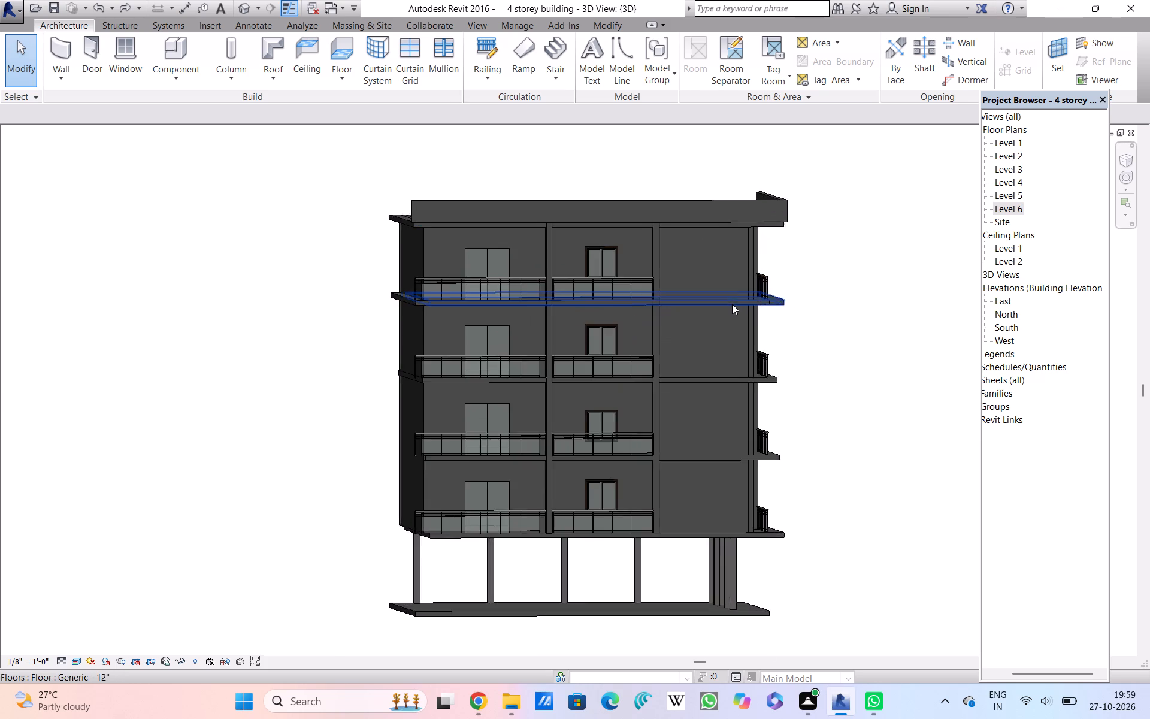
scroll(732, 304, "up", 2)
scroll(732, 304, "down", 10)
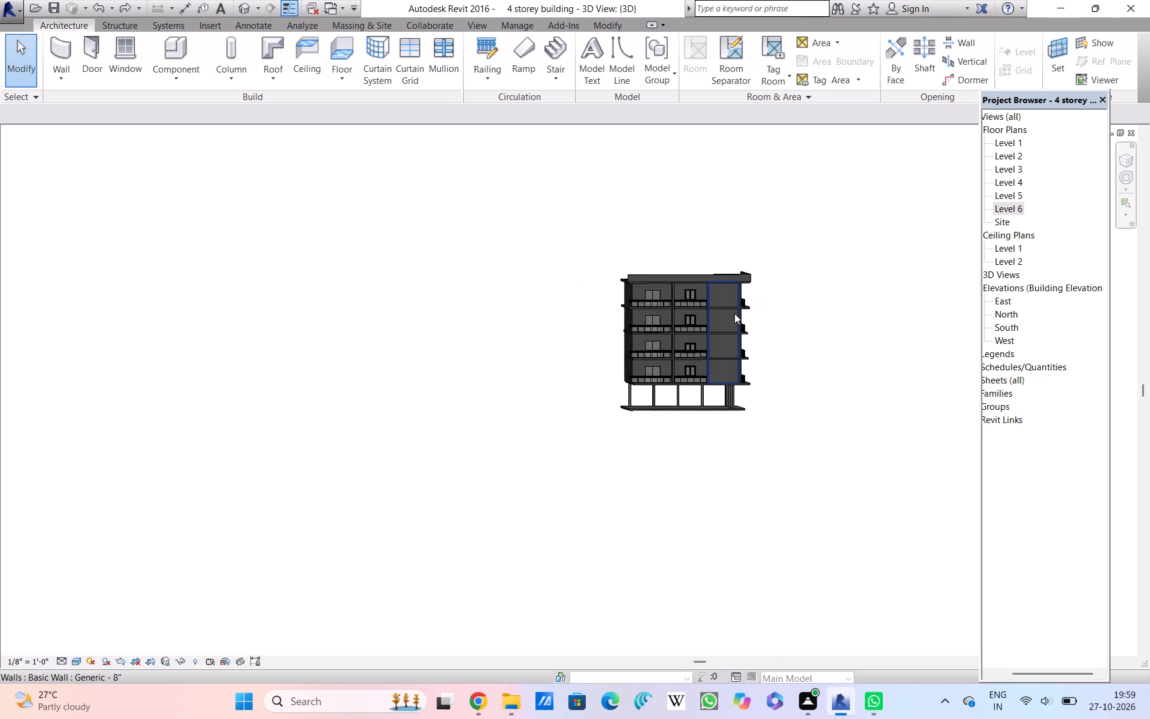
scroll(735, 314, "down", 2)
scroll(735, 315, "up", 8)
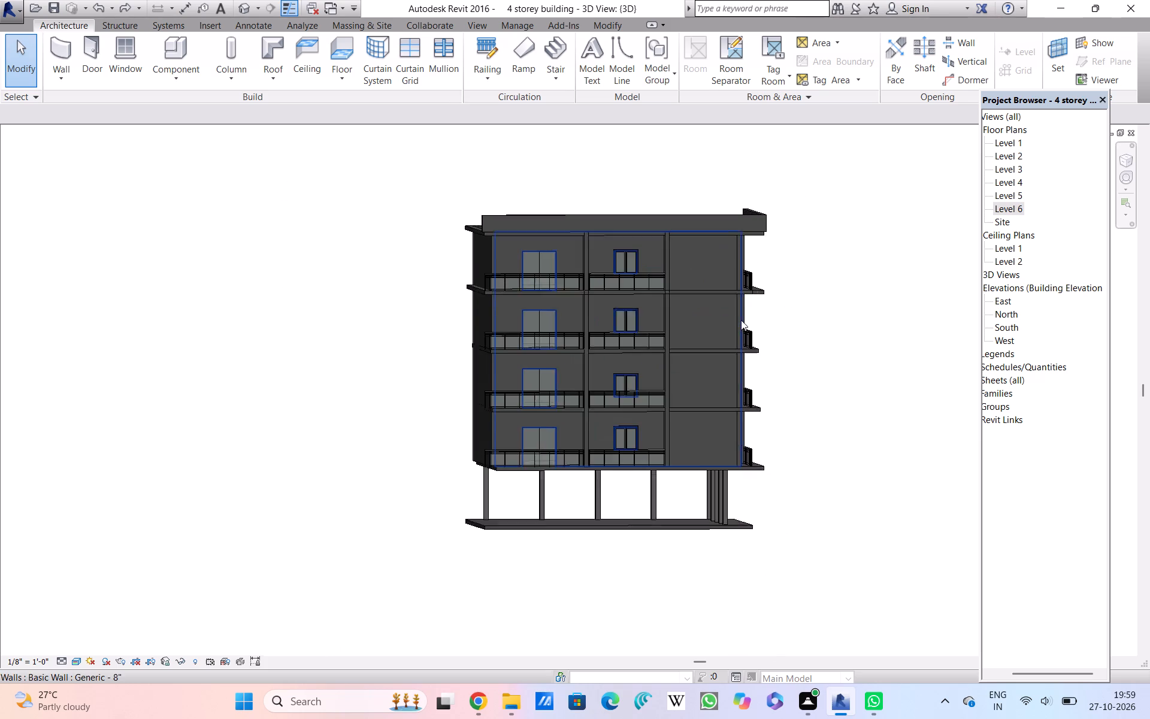
scroll(741, 320, "up", 3)
scroll(741, 320, "down", 1)
scroll(741, 320, "up", 1)
scroll(741, 320, "down", 2)
scroll(741, 319, "up", 2)
scroll(742, 319, "down", 1)
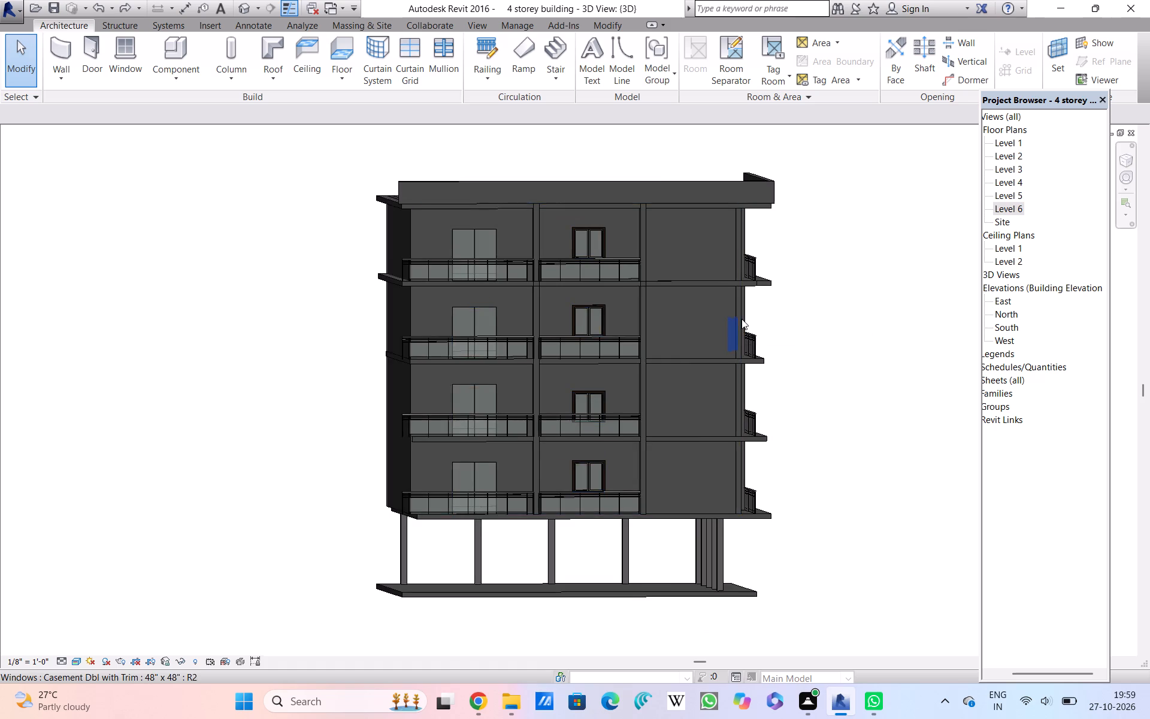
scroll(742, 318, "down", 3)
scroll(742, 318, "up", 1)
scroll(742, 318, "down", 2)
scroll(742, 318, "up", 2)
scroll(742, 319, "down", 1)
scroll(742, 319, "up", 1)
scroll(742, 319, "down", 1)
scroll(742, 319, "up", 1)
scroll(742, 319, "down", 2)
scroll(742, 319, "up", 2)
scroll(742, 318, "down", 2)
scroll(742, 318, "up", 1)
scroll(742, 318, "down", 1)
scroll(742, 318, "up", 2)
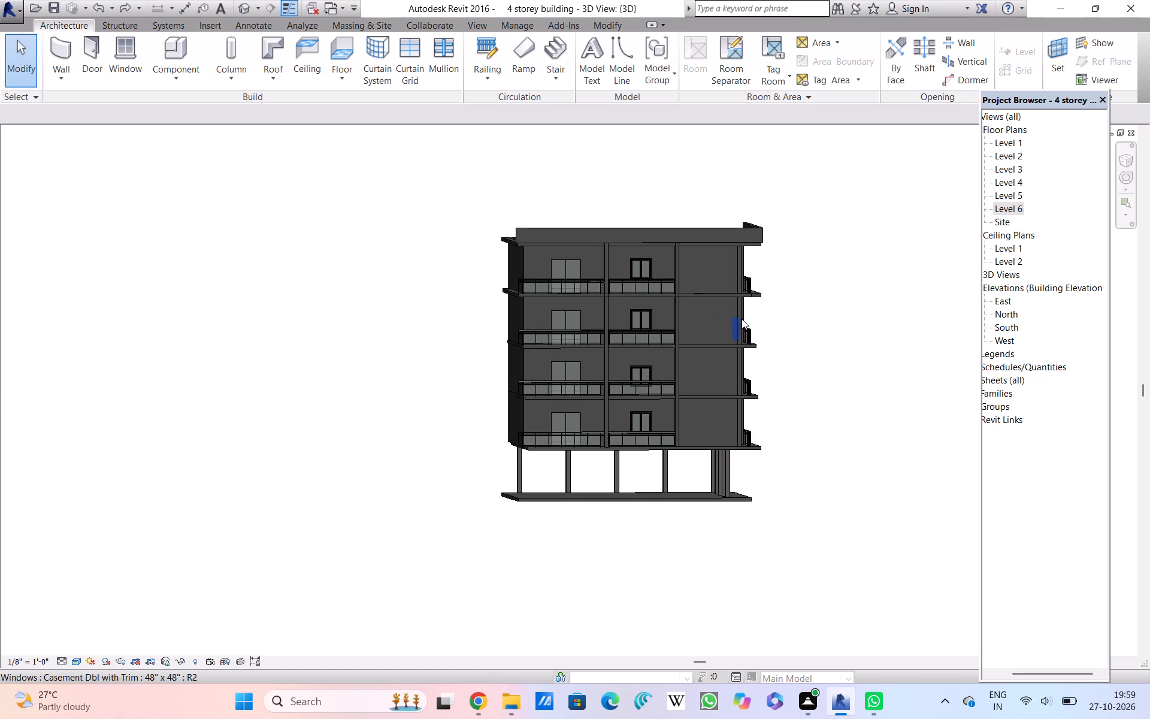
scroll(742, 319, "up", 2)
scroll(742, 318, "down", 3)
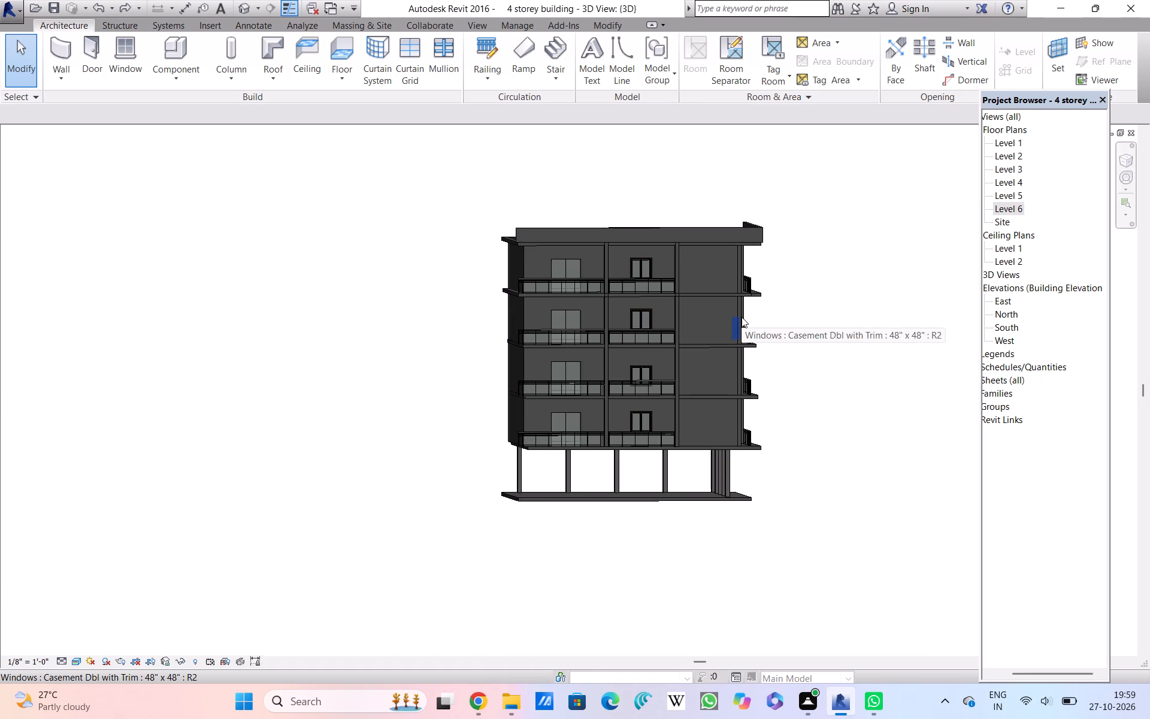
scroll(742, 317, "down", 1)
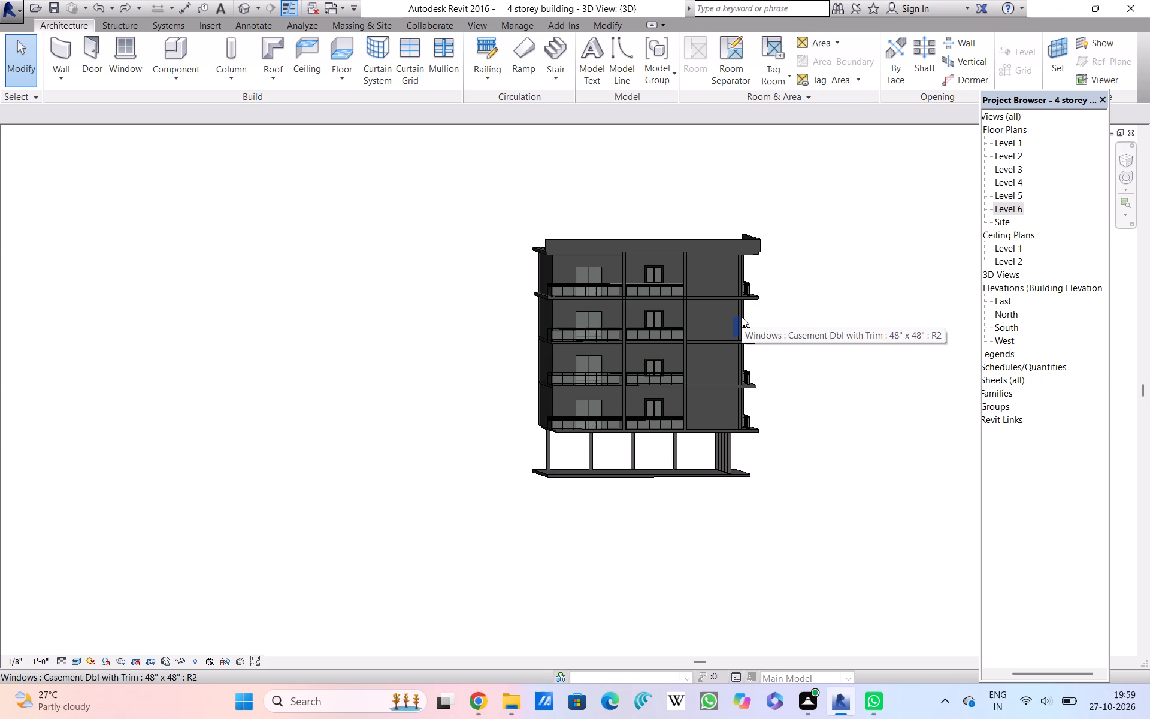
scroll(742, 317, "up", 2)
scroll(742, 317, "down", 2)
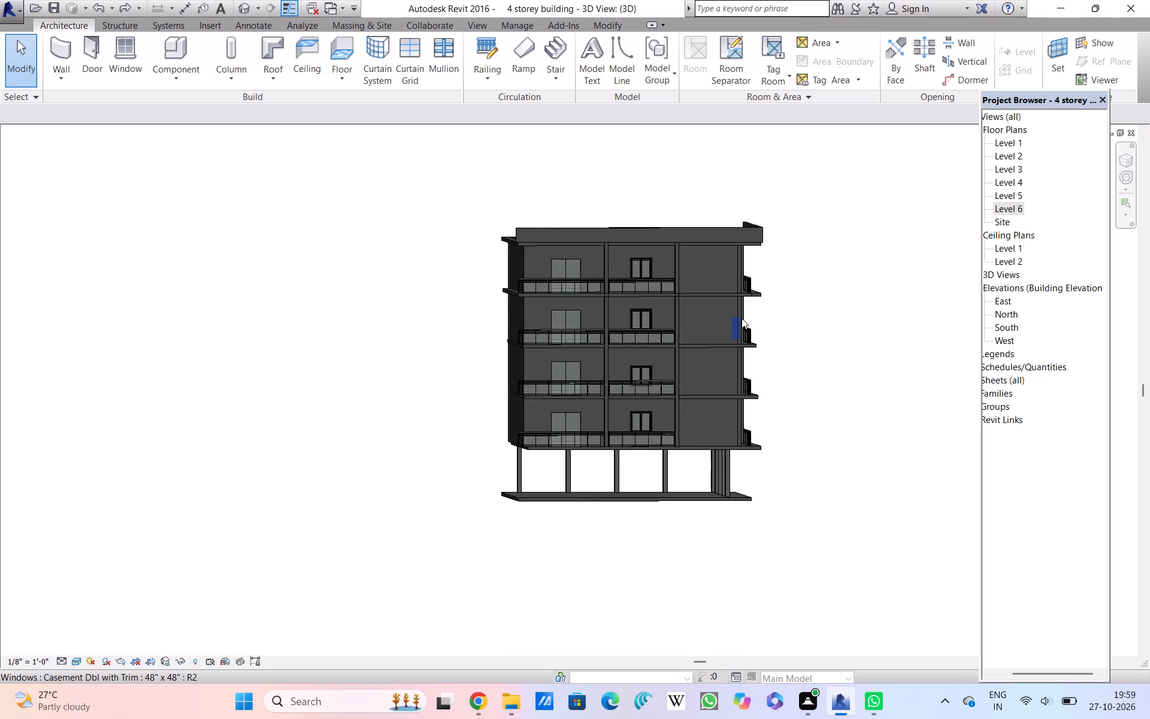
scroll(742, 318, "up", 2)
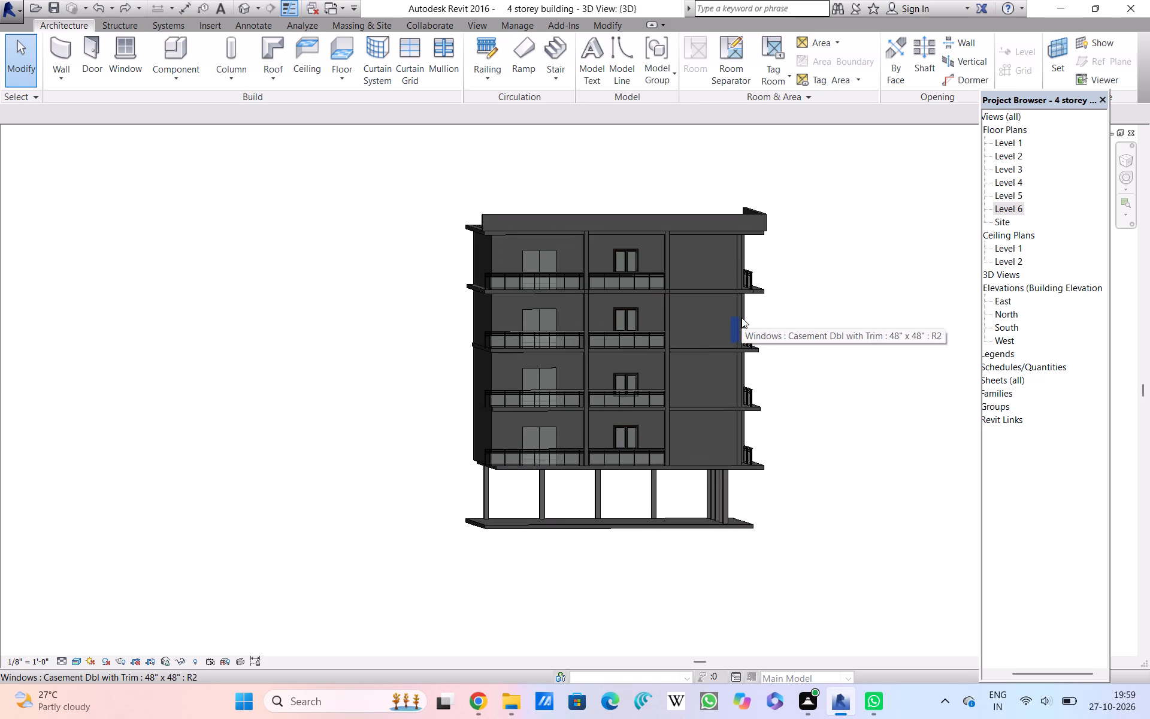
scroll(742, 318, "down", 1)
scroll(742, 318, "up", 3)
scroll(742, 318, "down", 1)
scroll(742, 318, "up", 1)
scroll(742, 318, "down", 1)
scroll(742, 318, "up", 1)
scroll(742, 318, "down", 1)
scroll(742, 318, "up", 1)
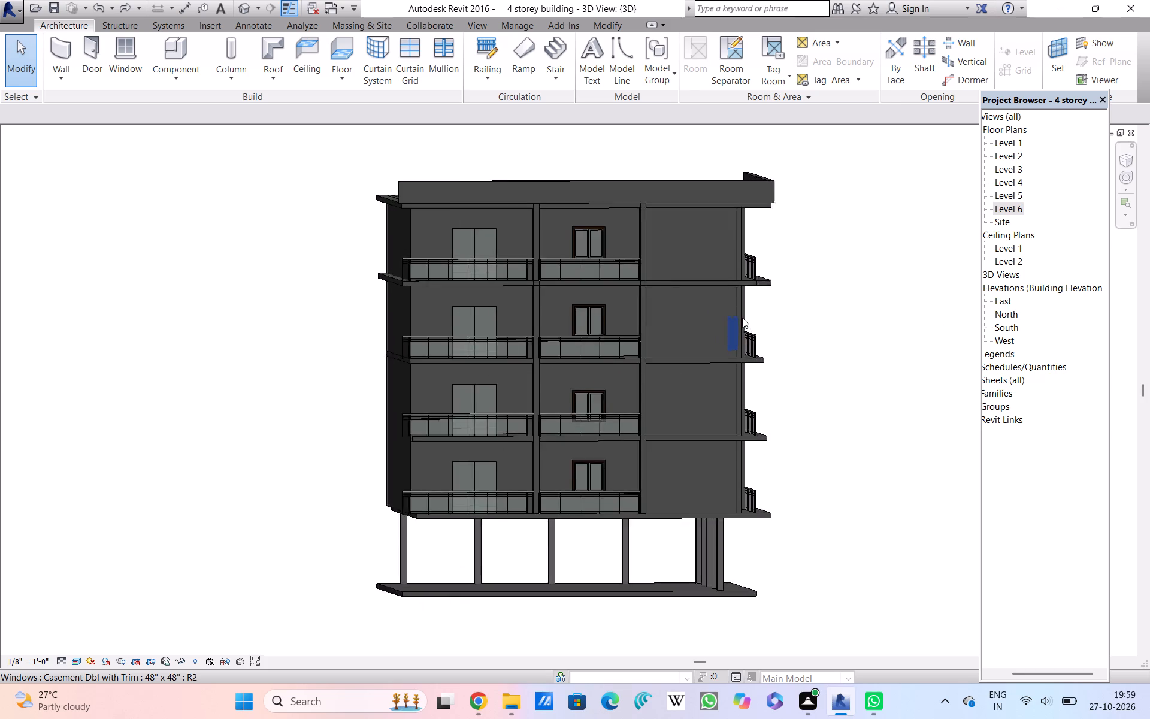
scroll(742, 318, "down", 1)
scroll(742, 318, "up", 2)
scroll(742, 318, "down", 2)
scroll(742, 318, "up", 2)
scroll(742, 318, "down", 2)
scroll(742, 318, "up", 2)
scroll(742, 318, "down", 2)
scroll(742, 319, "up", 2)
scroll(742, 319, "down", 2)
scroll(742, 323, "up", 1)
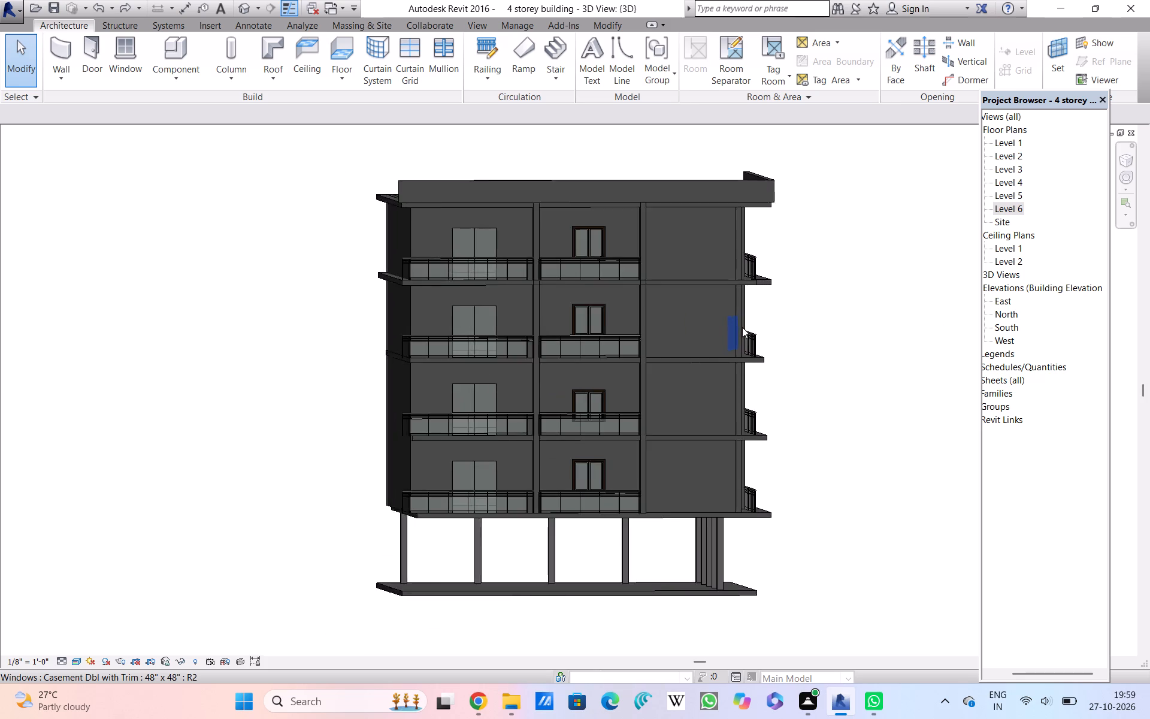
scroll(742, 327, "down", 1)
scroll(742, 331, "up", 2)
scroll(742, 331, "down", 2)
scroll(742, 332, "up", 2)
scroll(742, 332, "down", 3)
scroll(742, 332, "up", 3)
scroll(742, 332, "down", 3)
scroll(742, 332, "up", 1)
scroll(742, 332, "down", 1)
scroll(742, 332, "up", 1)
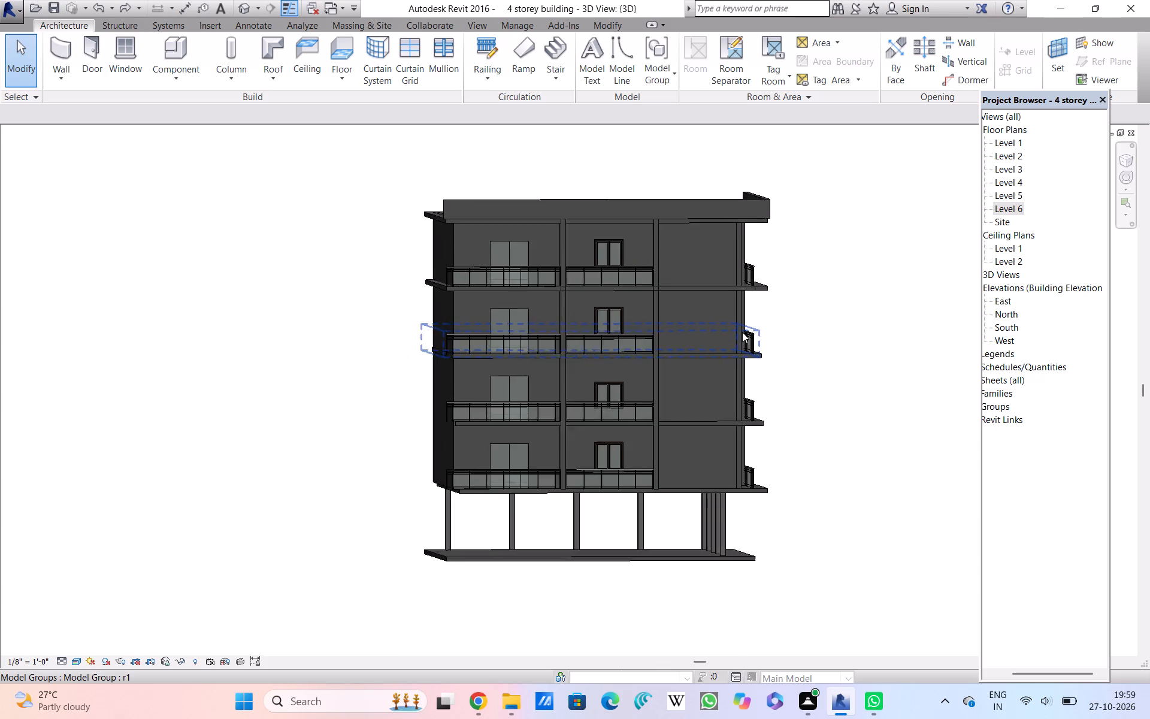
Examine the side balcony railings and projecting slab ends beside the blank wall bay on the middle storeys.
scroll(742, 332, "up", 4)
scroll(742, 332, "down", 4)
scroll(747, 334, "up", 3)
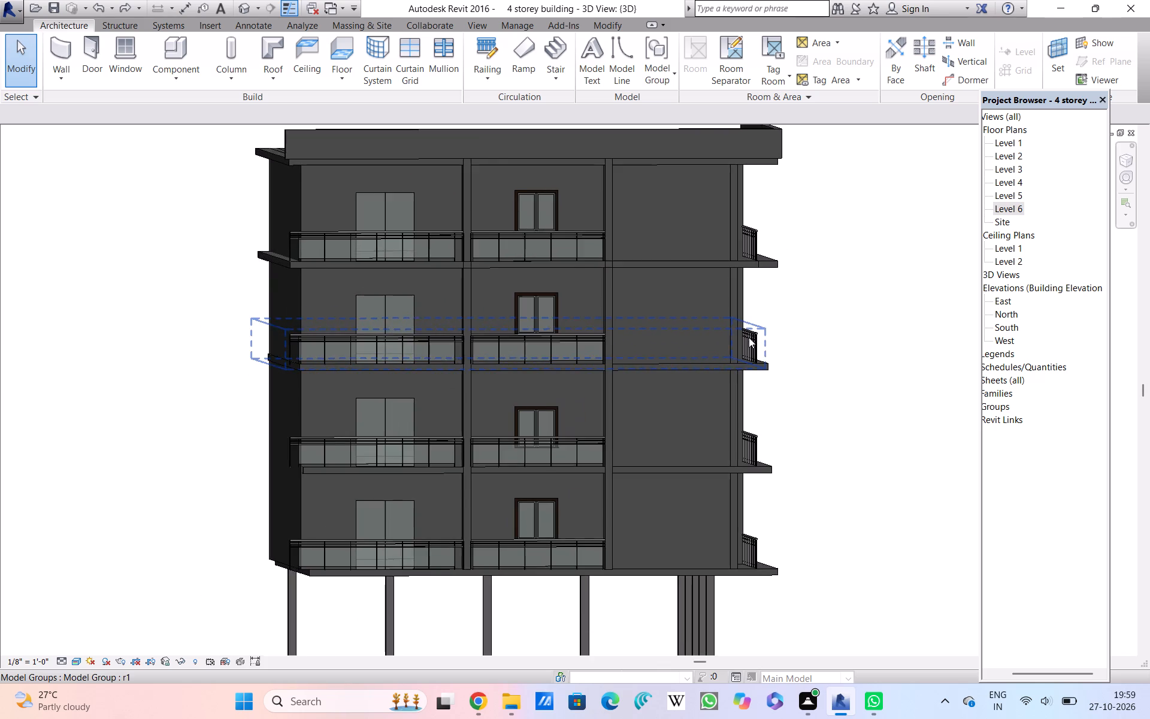
scroll(749, 337, "up", 3)
scroll(758, 343, "down", 1)
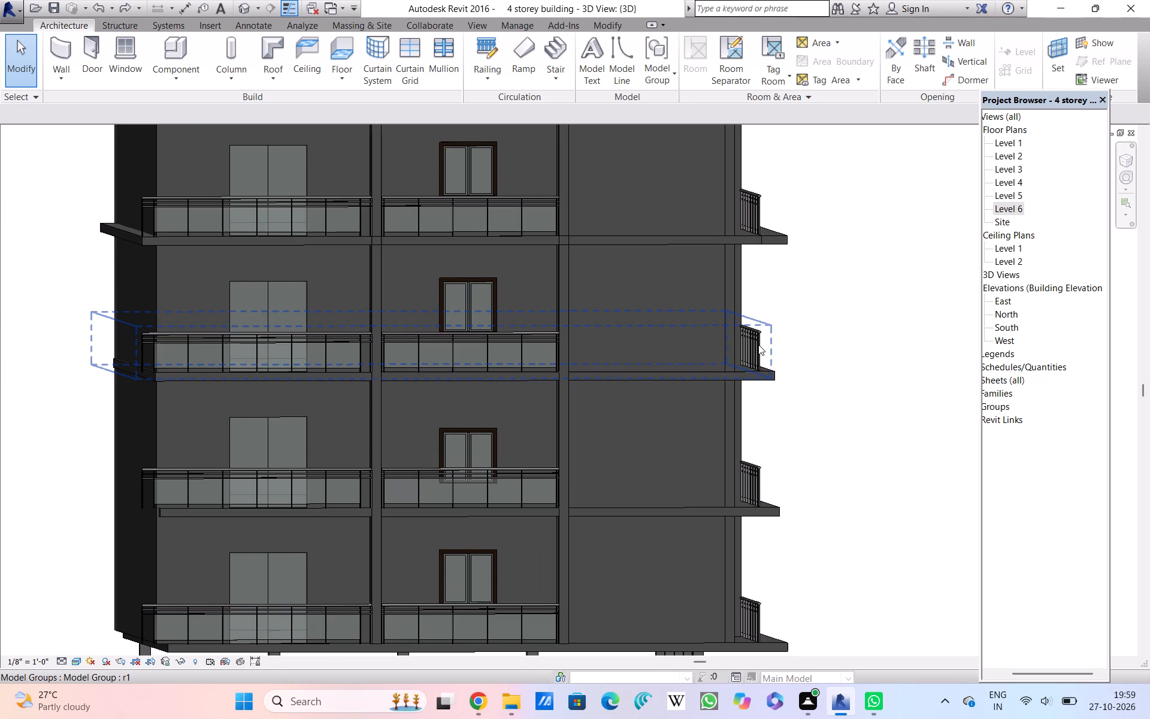
scroll(757, 346, "up", 1)
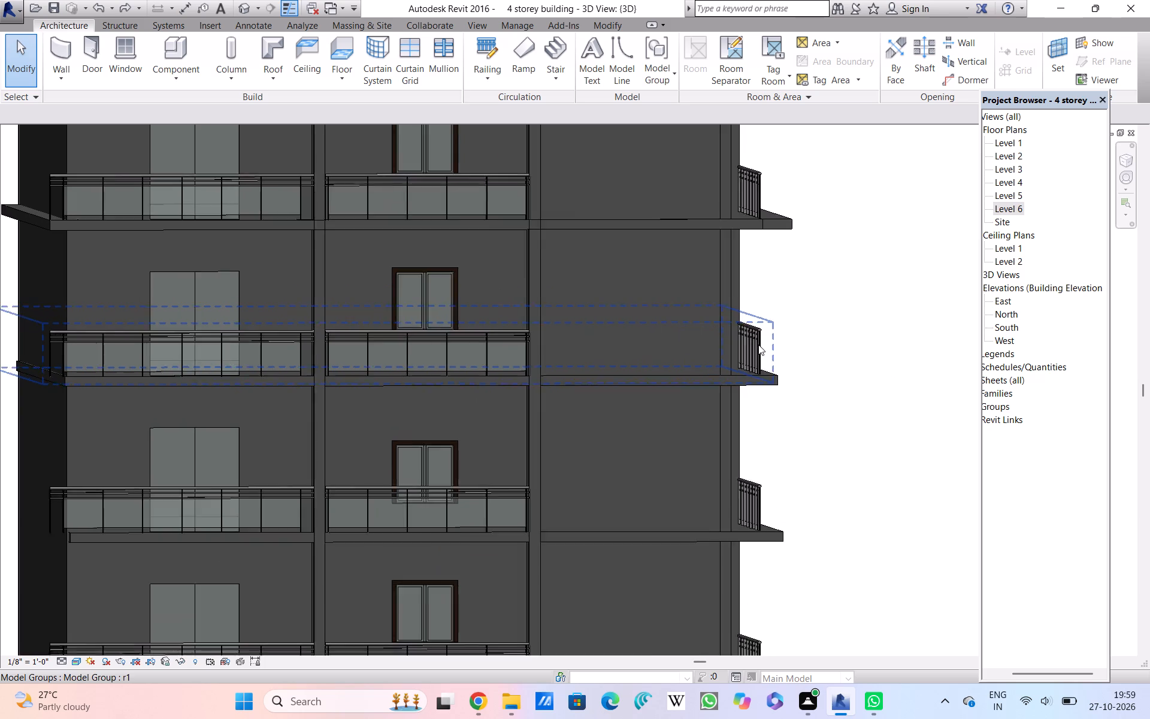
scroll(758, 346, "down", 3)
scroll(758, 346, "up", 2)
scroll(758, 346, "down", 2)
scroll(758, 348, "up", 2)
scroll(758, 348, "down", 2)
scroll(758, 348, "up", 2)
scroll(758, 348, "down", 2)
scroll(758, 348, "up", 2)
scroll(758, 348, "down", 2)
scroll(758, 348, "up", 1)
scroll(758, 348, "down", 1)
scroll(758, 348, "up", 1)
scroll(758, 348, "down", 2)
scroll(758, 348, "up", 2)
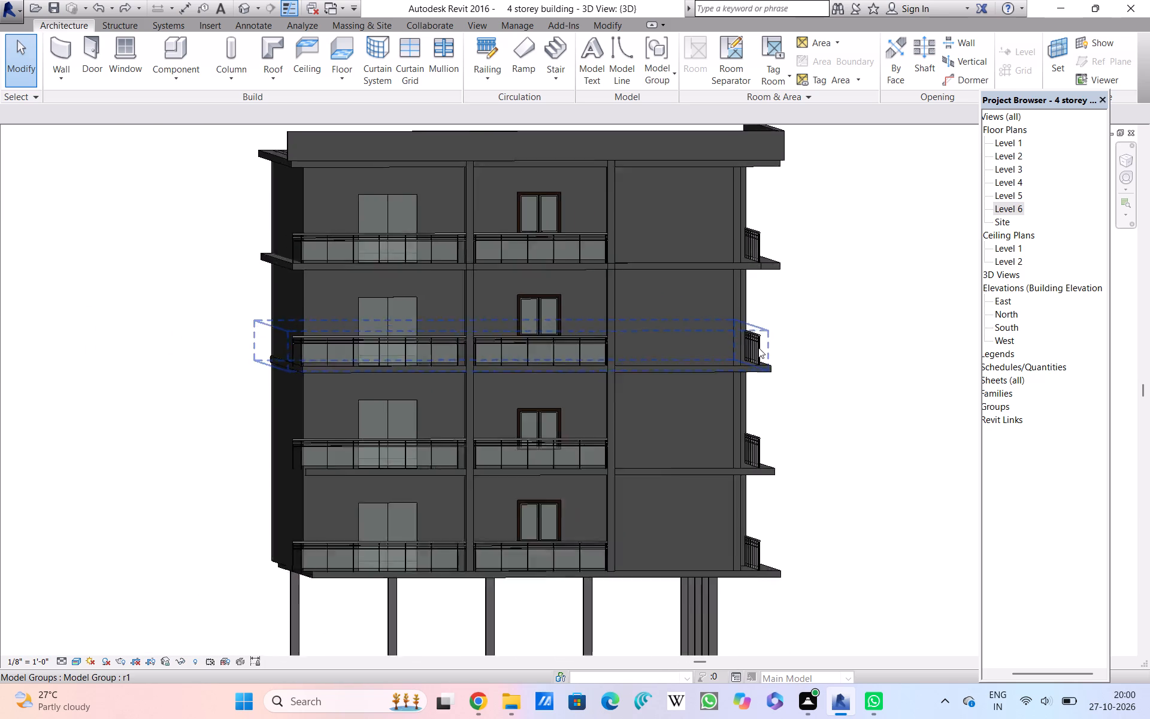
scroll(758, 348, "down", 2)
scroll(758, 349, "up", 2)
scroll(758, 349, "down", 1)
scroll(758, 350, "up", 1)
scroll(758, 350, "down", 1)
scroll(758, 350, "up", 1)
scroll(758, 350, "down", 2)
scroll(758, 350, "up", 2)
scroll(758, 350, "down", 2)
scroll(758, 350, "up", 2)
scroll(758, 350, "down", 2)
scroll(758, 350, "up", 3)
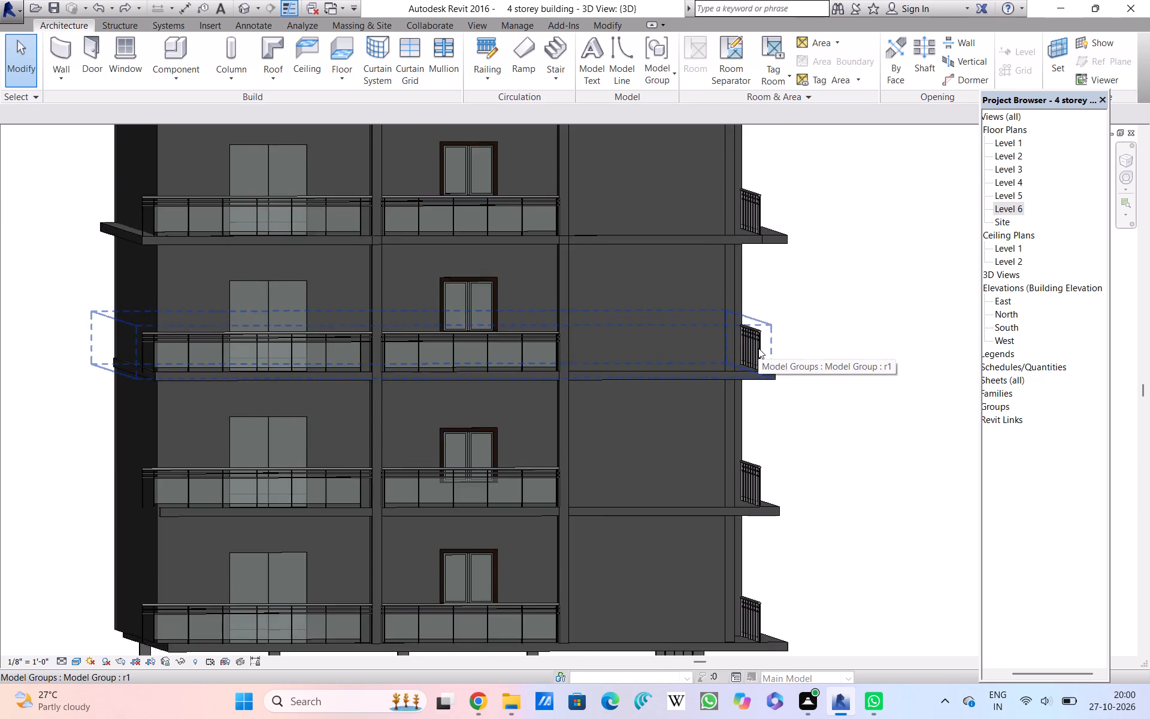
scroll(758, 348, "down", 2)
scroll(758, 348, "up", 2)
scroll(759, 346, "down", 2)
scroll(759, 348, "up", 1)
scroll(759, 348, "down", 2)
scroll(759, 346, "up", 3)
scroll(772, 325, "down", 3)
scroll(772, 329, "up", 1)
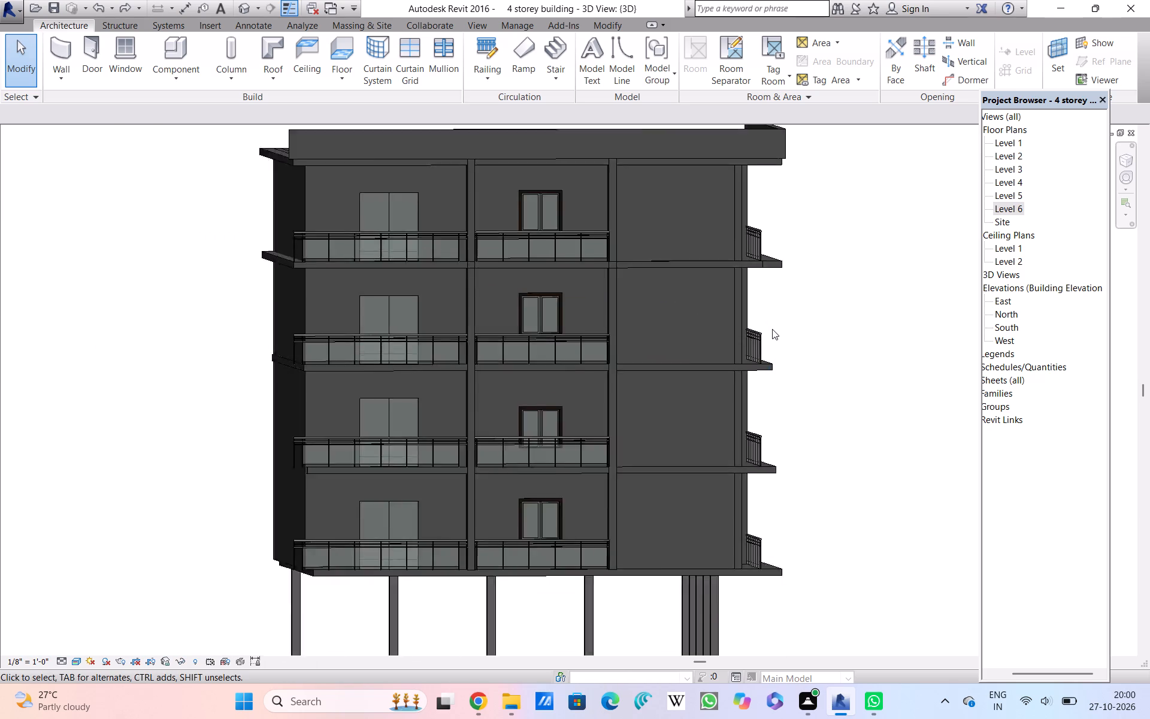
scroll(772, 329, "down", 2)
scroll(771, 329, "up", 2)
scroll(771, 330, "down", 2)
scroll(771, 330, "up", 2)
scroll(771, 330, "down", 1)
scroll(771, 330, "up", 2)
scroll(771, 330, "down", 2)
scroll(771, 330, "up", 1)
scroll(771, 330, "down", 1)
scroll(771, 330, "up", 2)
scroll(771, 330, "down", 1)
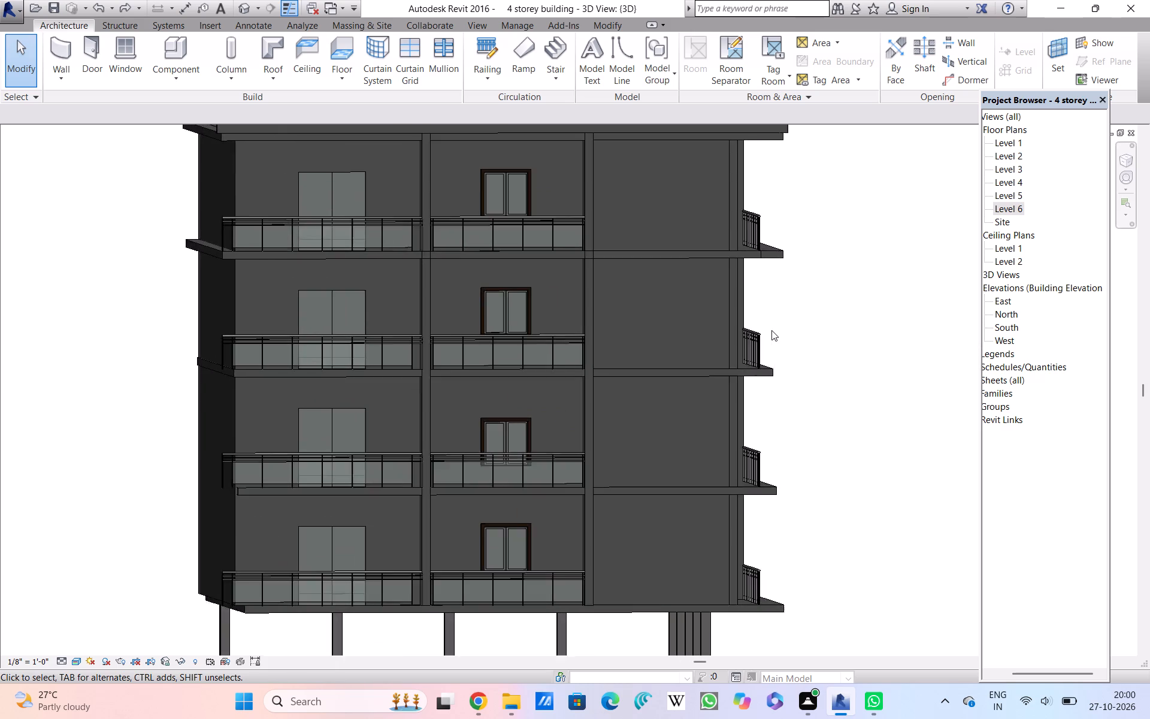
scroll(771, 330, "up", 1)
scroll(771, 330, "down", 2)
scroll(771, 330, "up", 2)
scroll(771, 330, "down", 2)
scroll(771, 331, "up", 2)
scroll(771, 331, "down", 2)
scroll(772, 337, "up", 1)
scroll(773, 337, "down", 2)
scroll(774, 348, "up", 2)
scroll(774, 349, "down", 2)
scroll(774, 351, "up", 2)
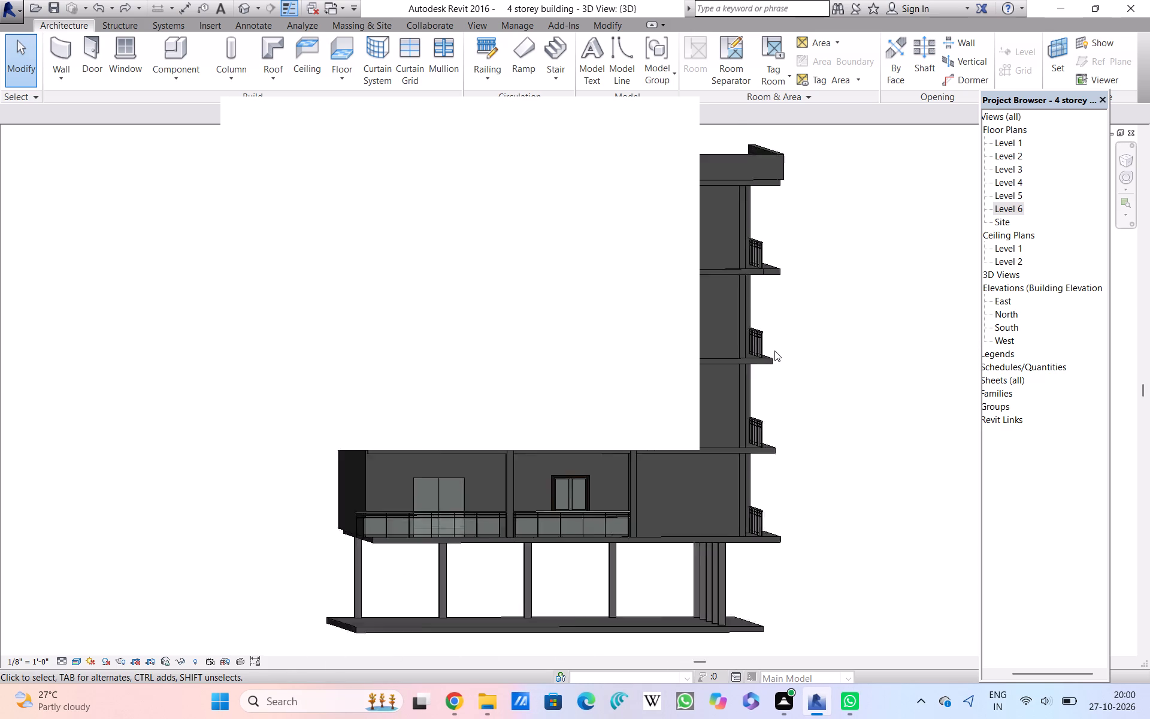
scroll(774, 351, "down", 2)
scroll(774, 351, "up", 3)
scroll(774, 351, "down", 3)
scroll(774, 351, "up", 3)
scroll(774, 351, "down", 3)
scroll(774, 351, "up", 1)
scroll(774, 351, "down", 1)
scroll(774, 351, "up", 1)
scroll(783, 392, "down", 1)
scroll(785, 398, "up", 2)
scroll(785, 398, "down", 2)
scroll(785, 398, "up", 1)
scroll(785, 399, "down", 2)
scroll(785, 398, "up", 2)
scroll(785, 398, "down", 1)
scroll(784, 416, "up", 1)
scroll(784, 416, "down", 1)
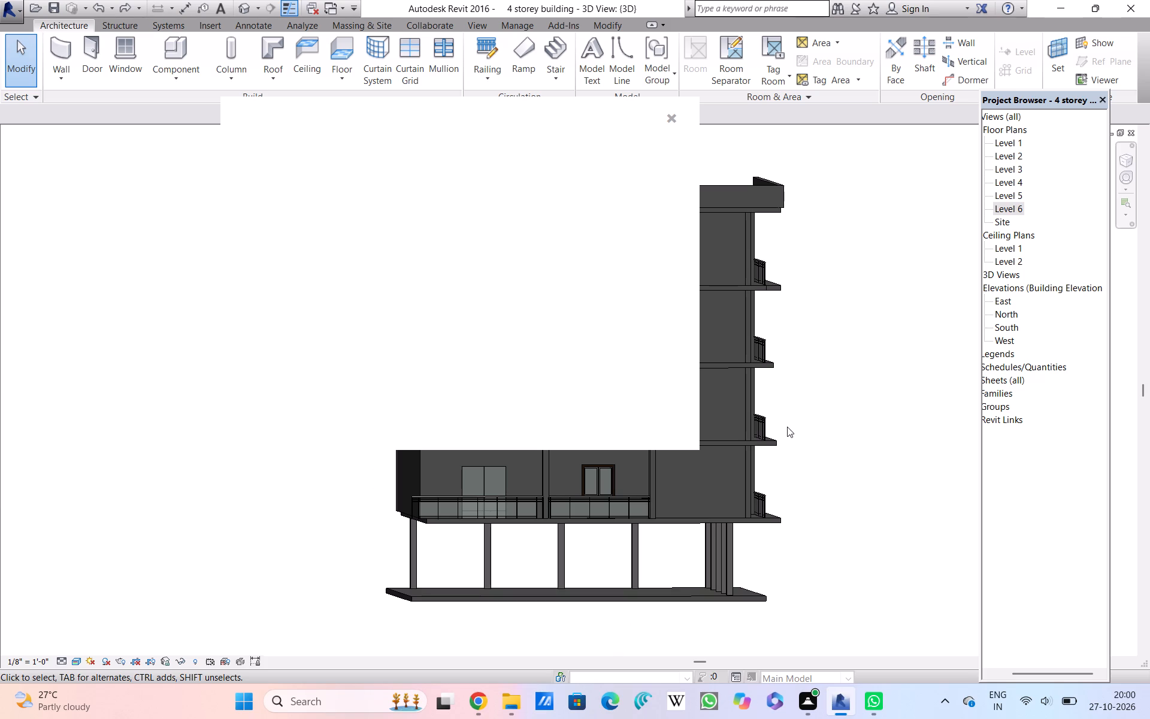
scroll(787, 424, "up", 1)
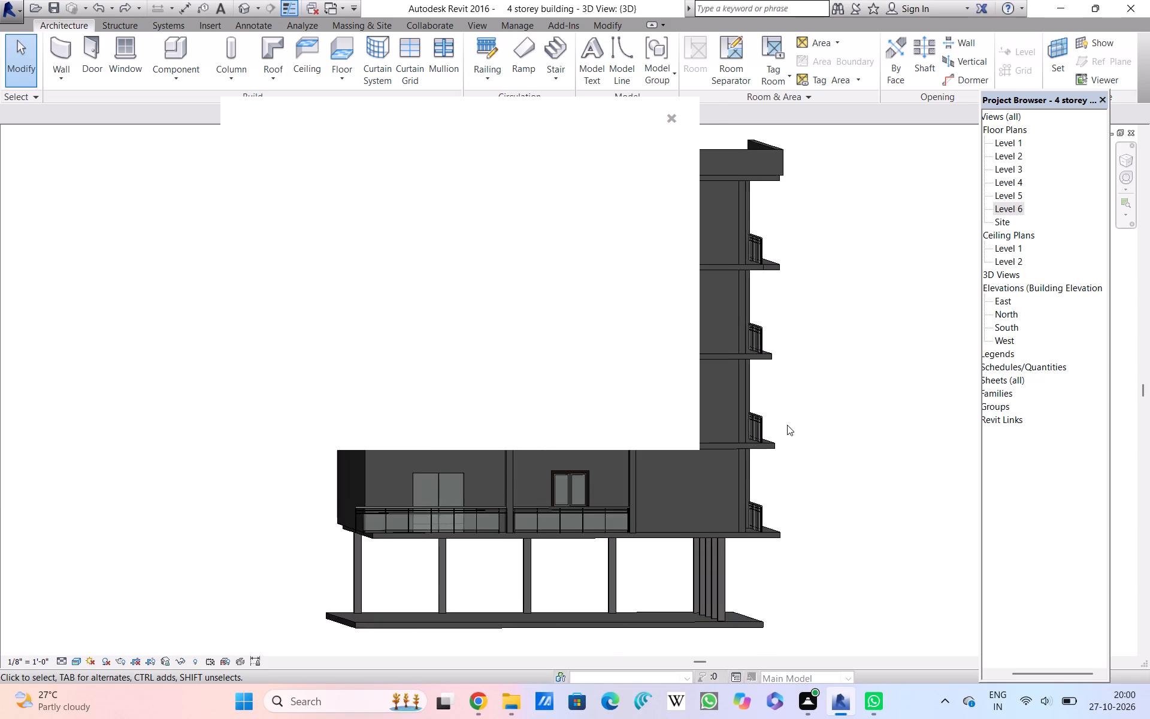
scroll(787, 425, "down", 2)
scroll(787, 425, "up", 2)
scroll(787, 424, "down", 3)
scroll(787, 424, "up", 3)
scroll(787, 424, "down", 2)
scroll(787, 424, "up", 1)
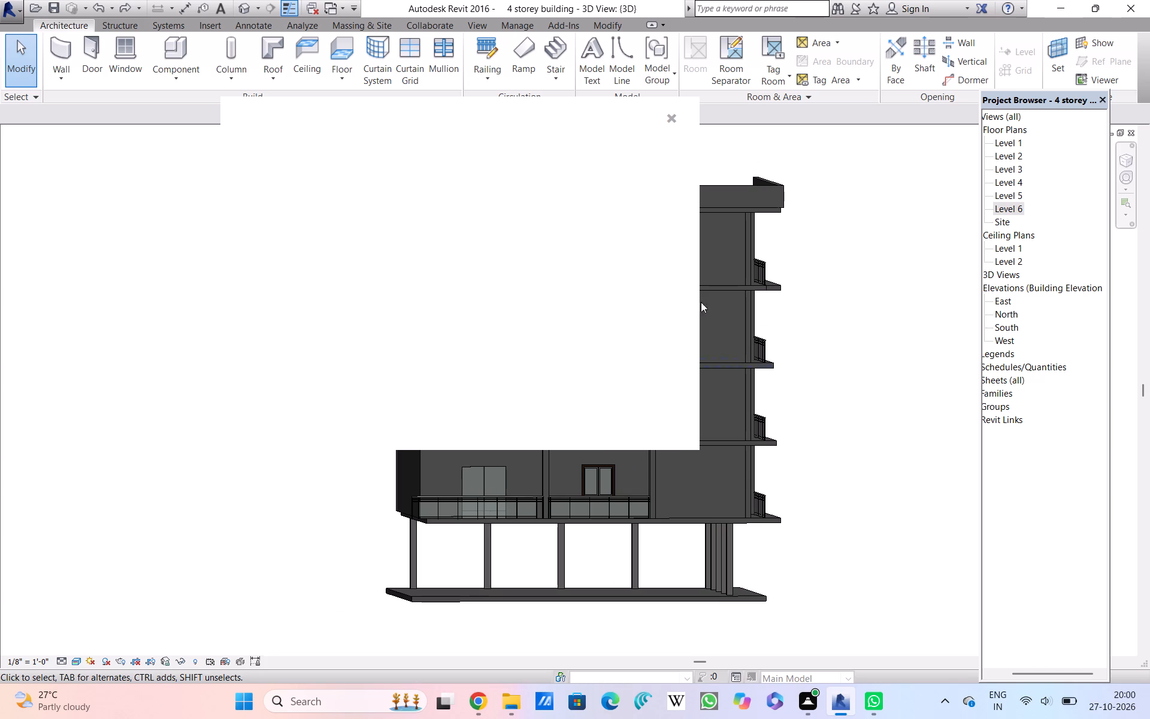
Close the blank pop-up window covering the building model.
double_click(672, 115)
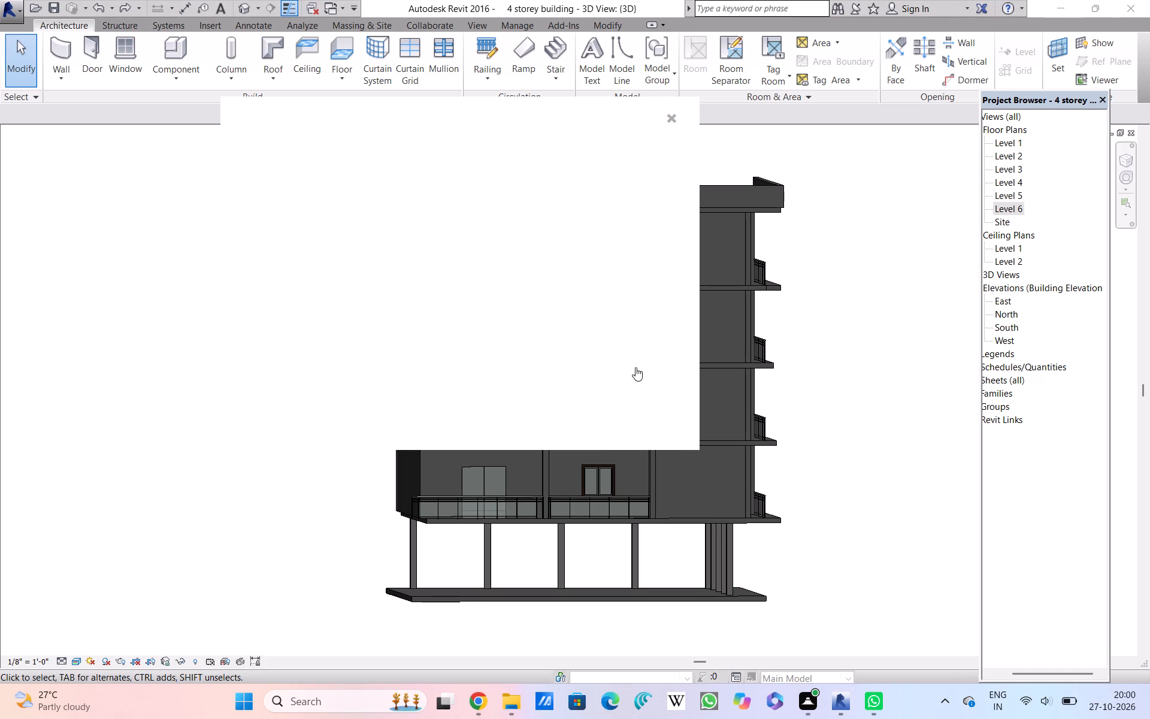
Examine the front facade around the middle floor slab and glass balcony railings, from whole-building view to closer range.
scroll(641, 356, "down", 3)
scroll(640, 357, "up", 2)
scroll(640, 357, "down", 1)
scroll(640, 357, "up", 1)
scroll(640, 357, "down", 1)
scroll(640, 357, "up", 2)
scroll(640, 357, "down", 3)
scroll(640, 360, "up", 1)
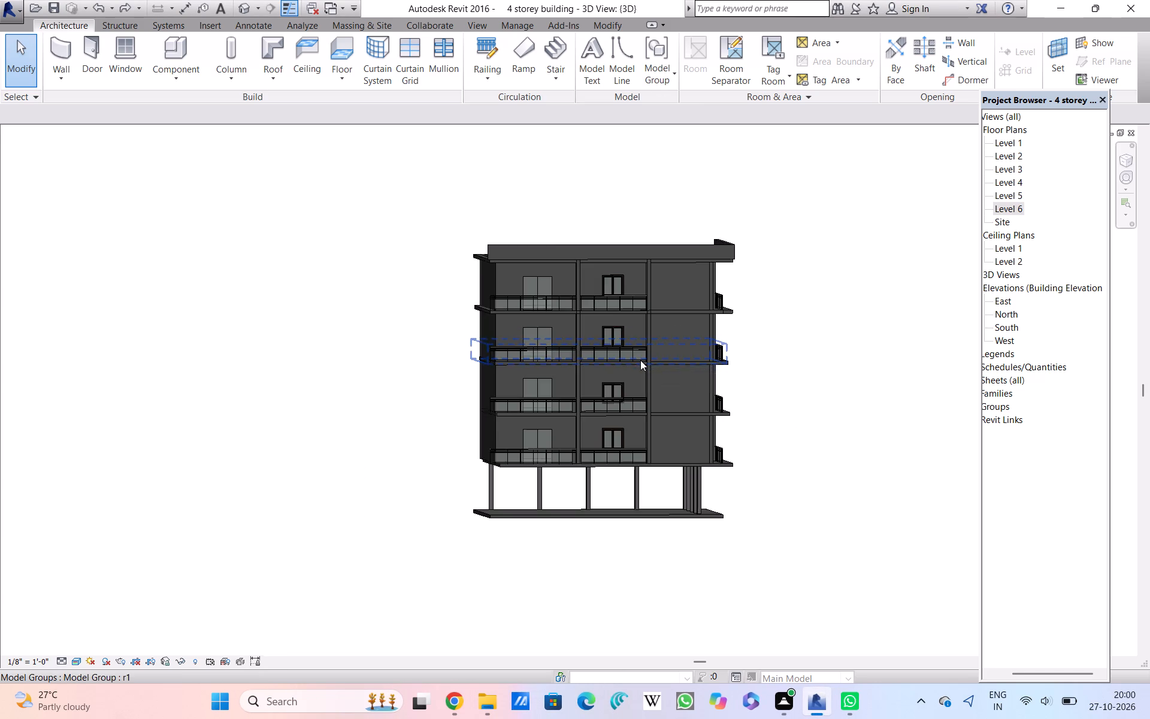
scroll(640, 360, "up", 3)
scroll(640, 359, "down", 1)
scroll(640, 359, "up", 1)
scroll(640, 361, "down", 1)
scroll(640, 361, "up", 3)
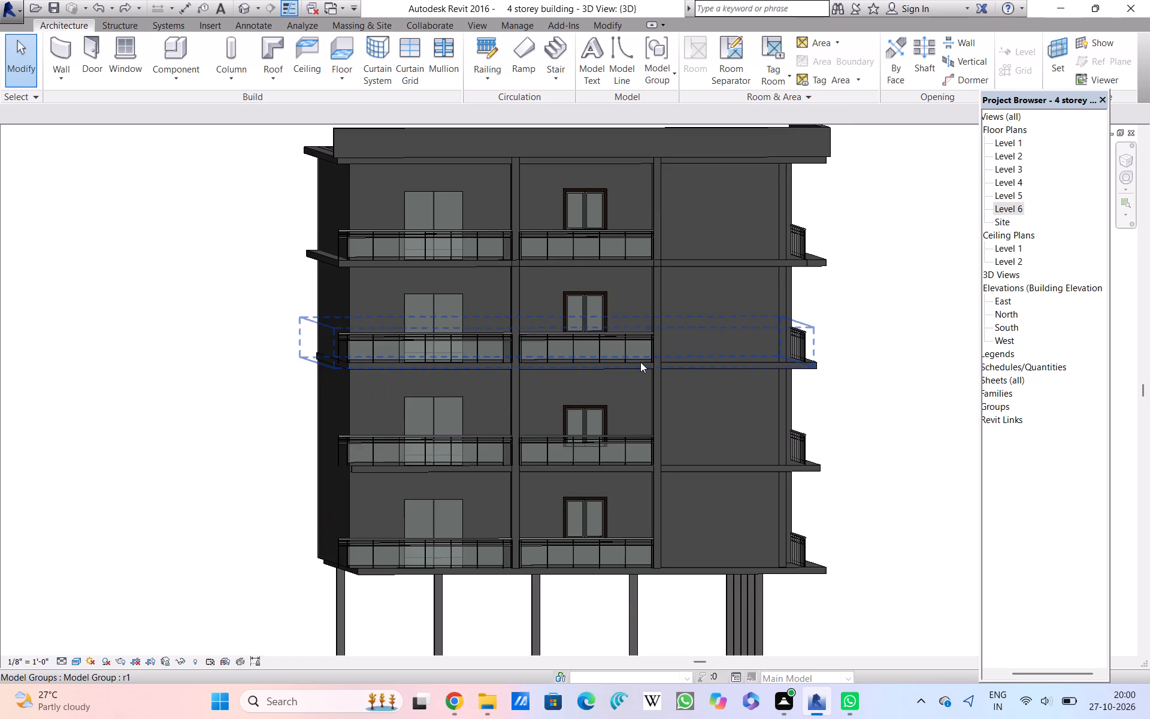
scroll(640, 362, "up", 2)
scroll(640, 362, "down", 3)
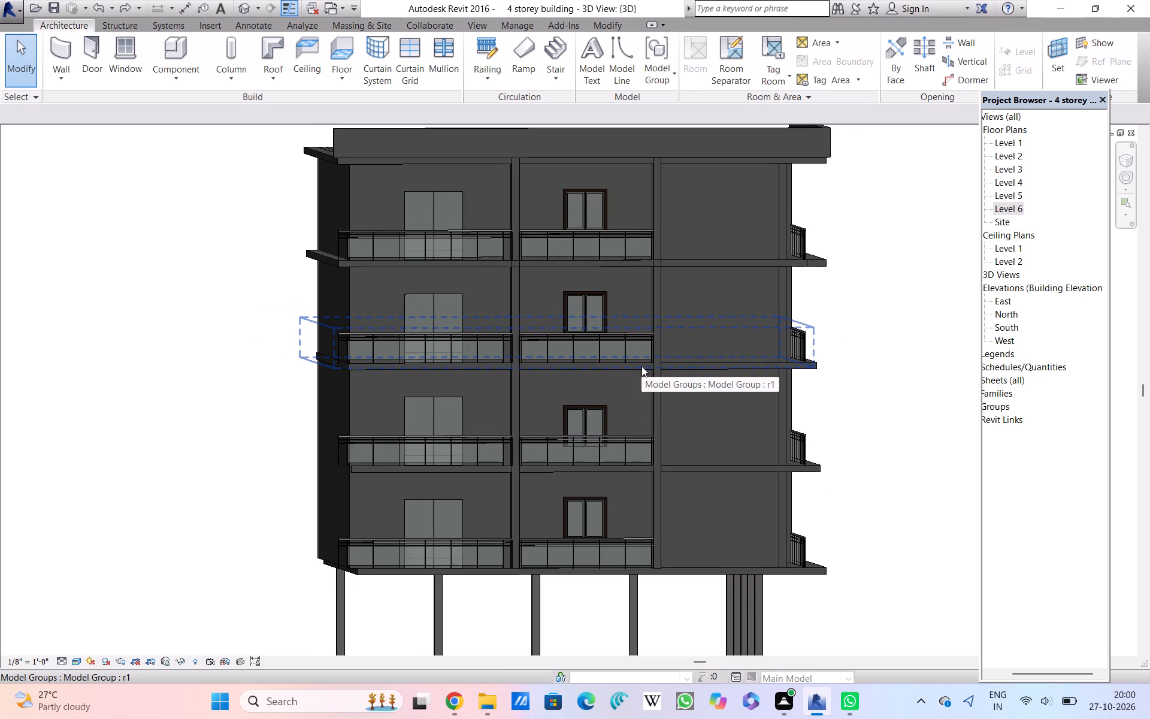
scroll(641, 366, "up", 1)
scroll(641, 365, "down", 2)
scroll(641, 365, "up", 2)
scroll(641, 364, "down", 3)
scroll(641, 364, "up", 5)
scroll(641, 360, "down", 1)
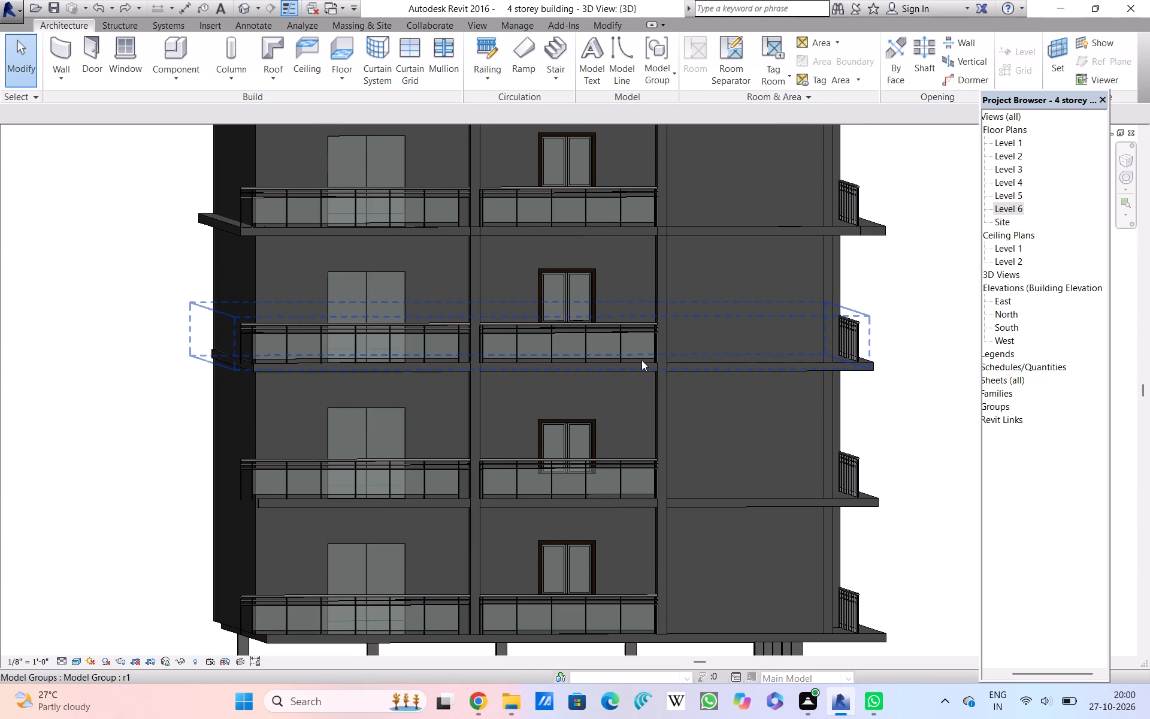
Examine the four storeys' railings, openings and slab edges together with the roof parapet and ground-floor columns.
scroll(641, 362, "down", 3)
scroll(641, 366, "up", 1)
scroll(641, 366, "down", 1)
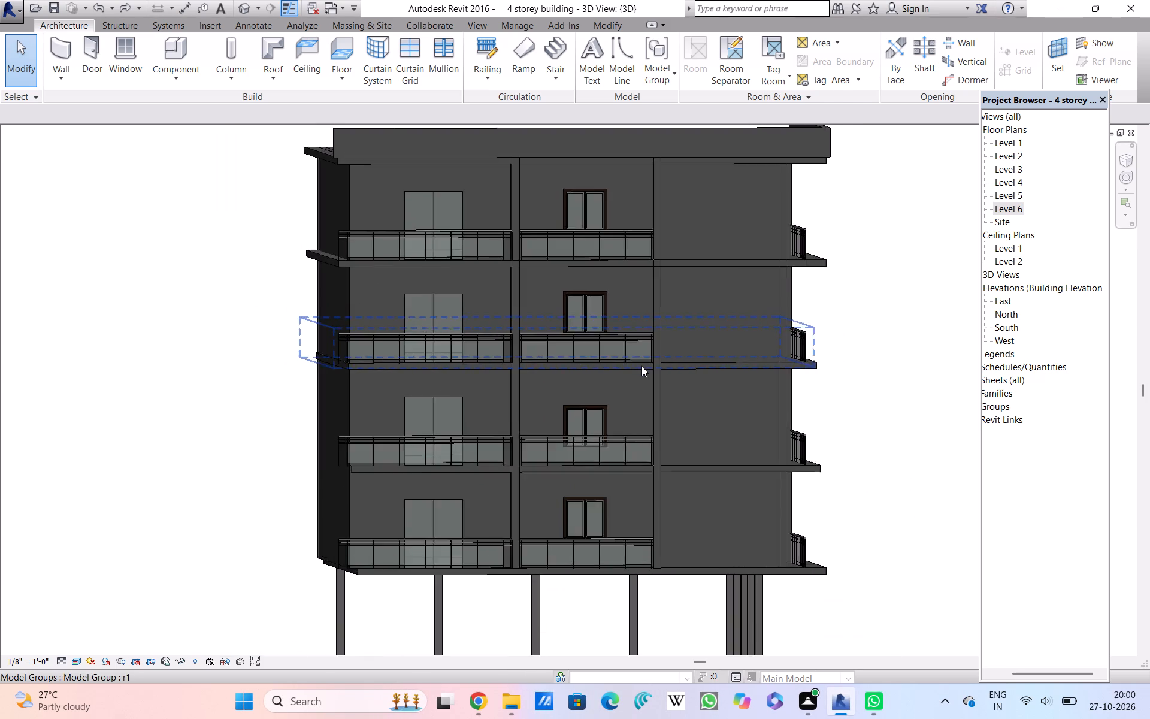
scroll(641, 366, "up", 1)
scroll(641, 366, "down", 2)
scroll(641, 366, "up", 2)
scroll(641, 366, "down", 1)
scroll(641, 366, "up", 1)
scroll(641, 366, "down", 1)
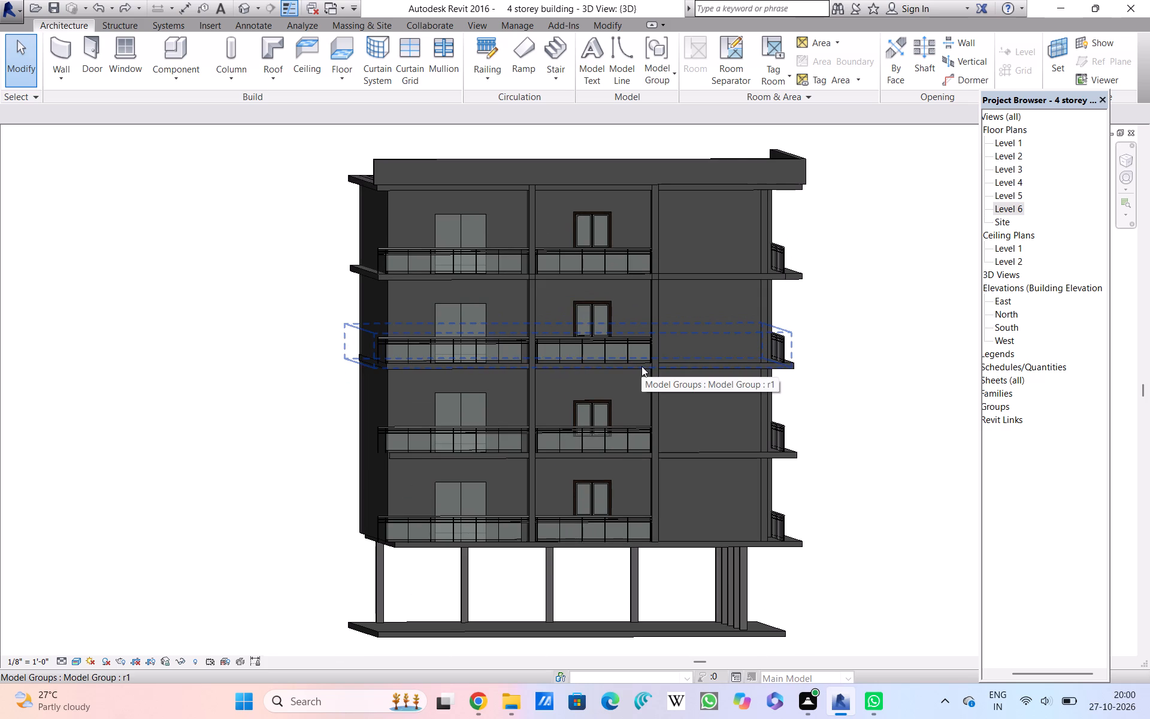
scroll(641, 366, "up", 2)
scroll(643, 365, "down", 1)
scroll(643, 364, "up", 1)
scroll(643, 364, "down", 2)
scroll(643, 364, "up", 2)
scroll(643, 364, "down", 2)
scroll(643, 364, "up", 3)
scroll(643, 364, "down", 4)
scroll(643, 364, "up", 3)
scroll(643, 364, "down", 3)
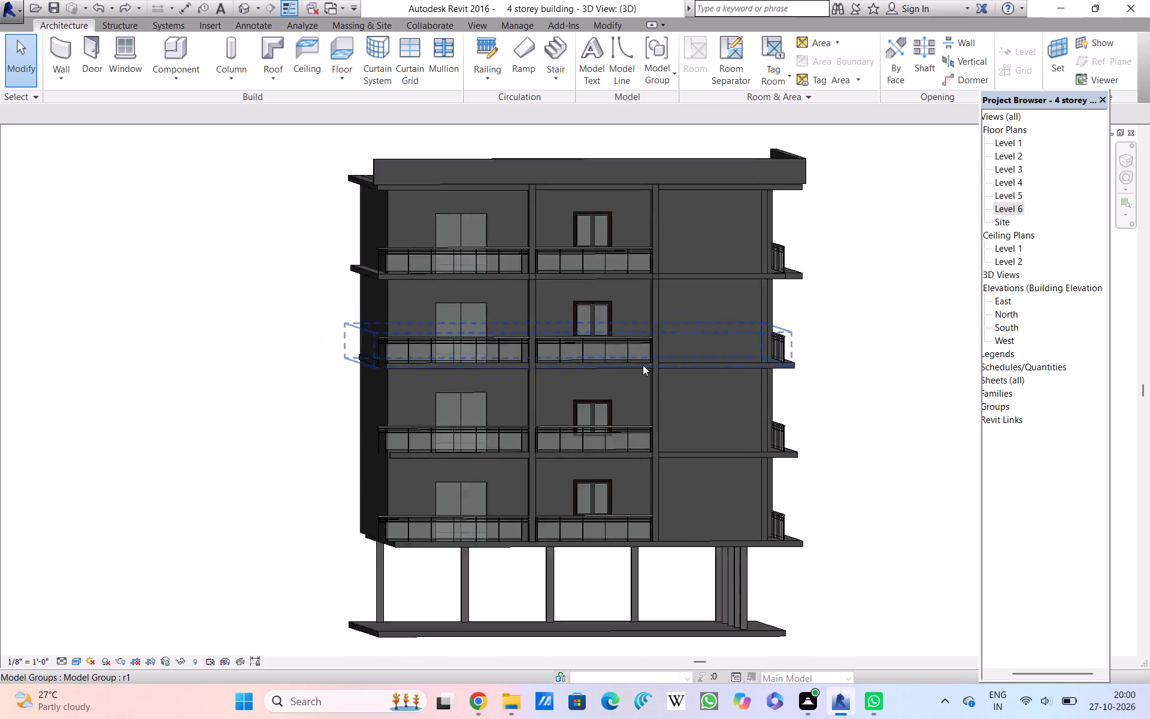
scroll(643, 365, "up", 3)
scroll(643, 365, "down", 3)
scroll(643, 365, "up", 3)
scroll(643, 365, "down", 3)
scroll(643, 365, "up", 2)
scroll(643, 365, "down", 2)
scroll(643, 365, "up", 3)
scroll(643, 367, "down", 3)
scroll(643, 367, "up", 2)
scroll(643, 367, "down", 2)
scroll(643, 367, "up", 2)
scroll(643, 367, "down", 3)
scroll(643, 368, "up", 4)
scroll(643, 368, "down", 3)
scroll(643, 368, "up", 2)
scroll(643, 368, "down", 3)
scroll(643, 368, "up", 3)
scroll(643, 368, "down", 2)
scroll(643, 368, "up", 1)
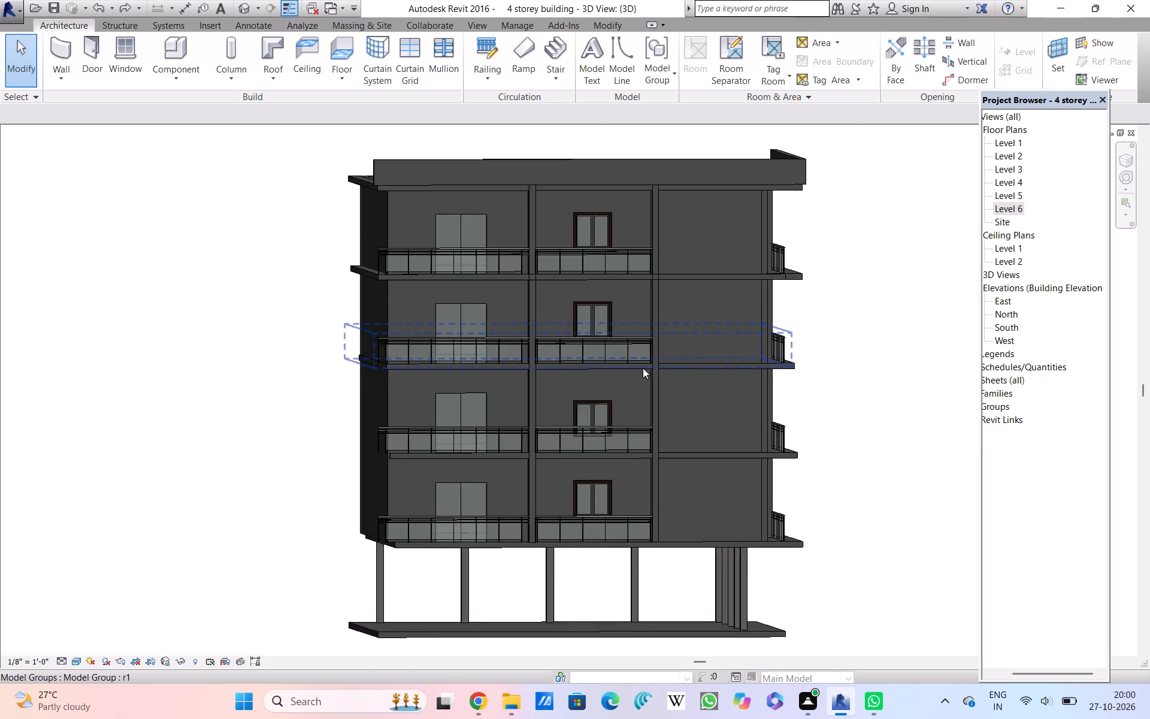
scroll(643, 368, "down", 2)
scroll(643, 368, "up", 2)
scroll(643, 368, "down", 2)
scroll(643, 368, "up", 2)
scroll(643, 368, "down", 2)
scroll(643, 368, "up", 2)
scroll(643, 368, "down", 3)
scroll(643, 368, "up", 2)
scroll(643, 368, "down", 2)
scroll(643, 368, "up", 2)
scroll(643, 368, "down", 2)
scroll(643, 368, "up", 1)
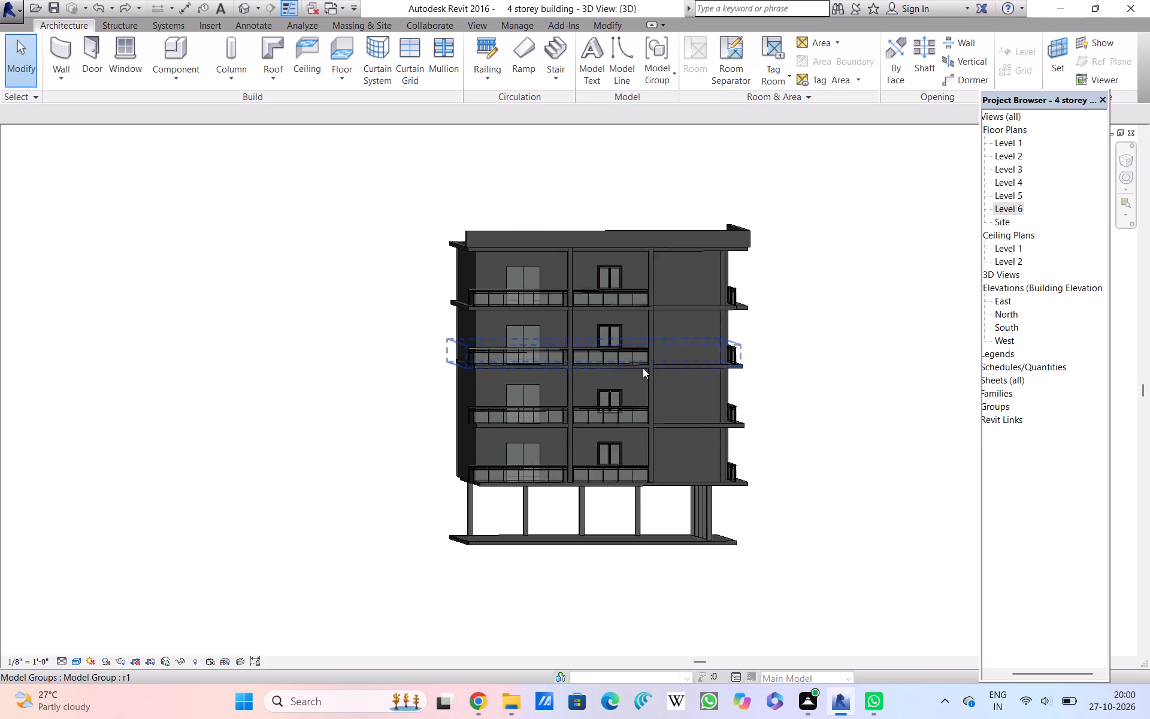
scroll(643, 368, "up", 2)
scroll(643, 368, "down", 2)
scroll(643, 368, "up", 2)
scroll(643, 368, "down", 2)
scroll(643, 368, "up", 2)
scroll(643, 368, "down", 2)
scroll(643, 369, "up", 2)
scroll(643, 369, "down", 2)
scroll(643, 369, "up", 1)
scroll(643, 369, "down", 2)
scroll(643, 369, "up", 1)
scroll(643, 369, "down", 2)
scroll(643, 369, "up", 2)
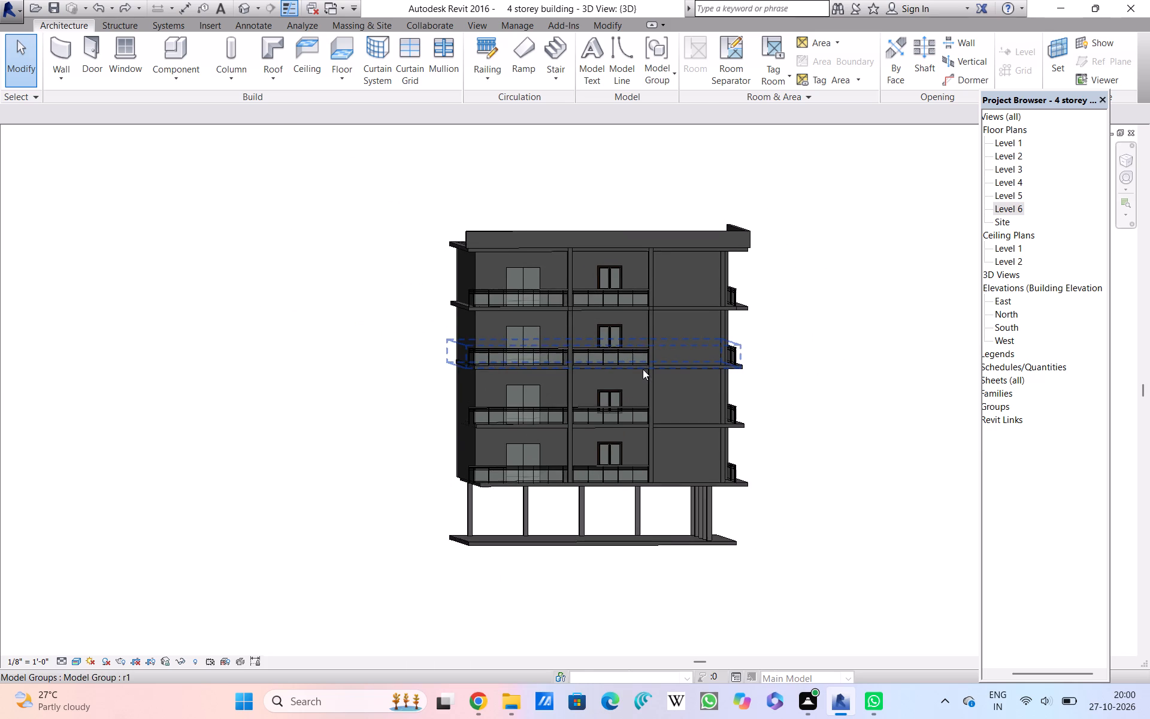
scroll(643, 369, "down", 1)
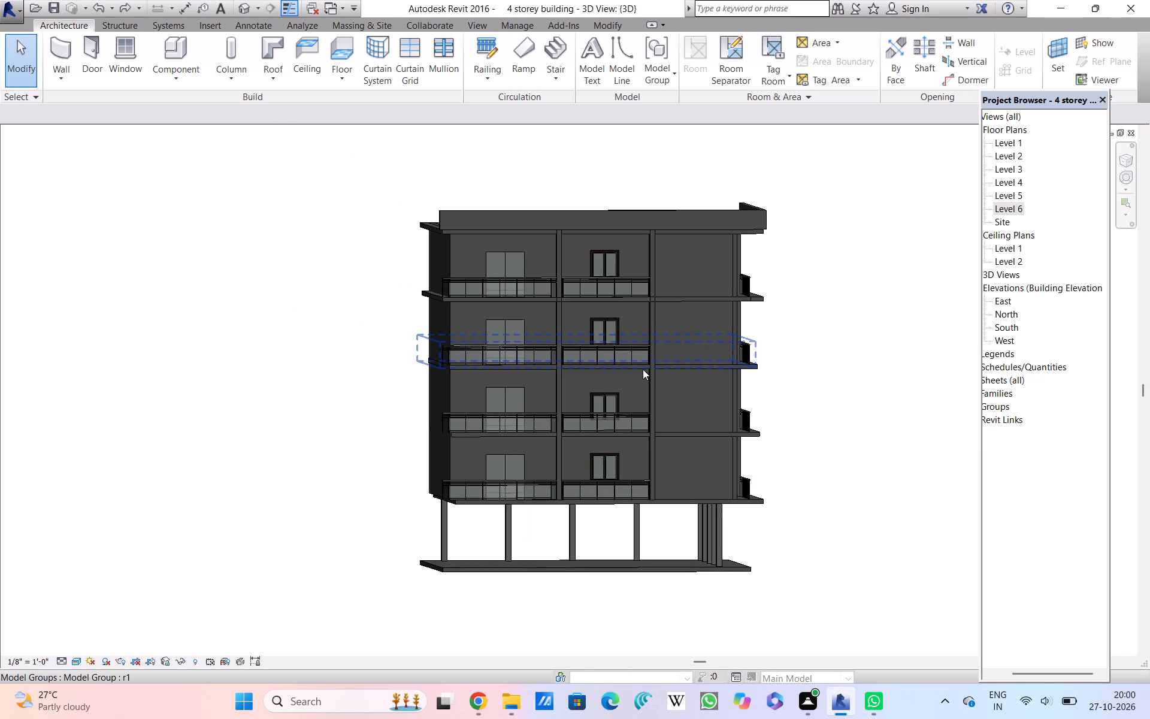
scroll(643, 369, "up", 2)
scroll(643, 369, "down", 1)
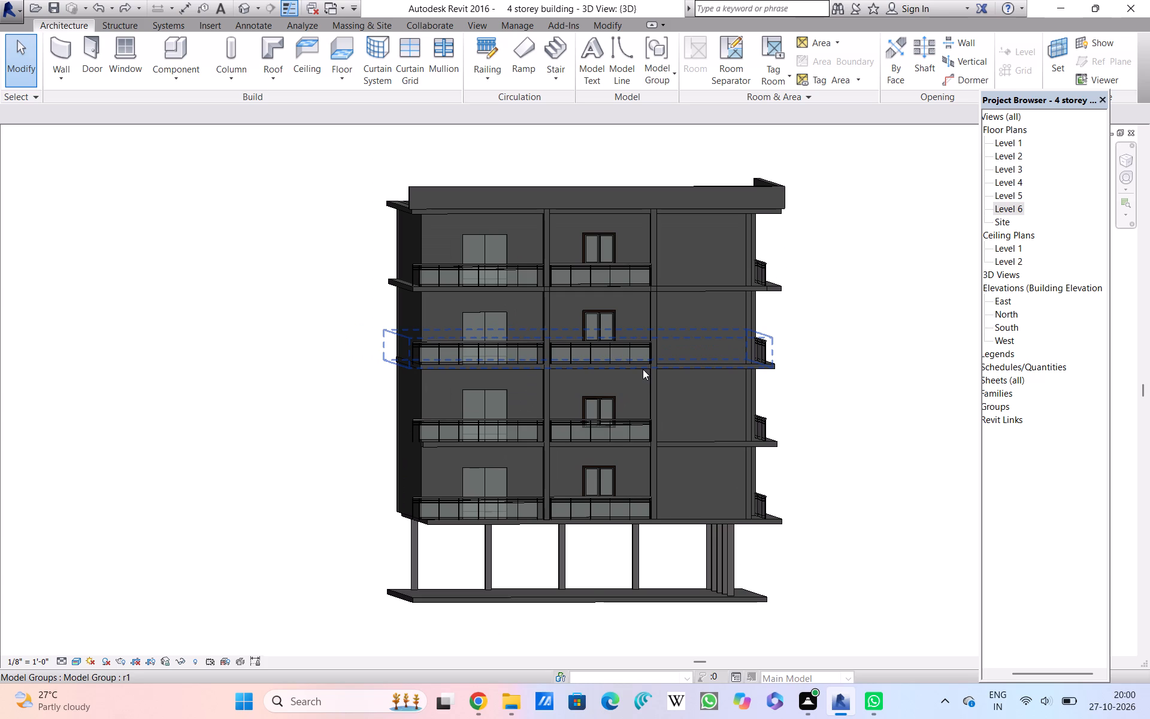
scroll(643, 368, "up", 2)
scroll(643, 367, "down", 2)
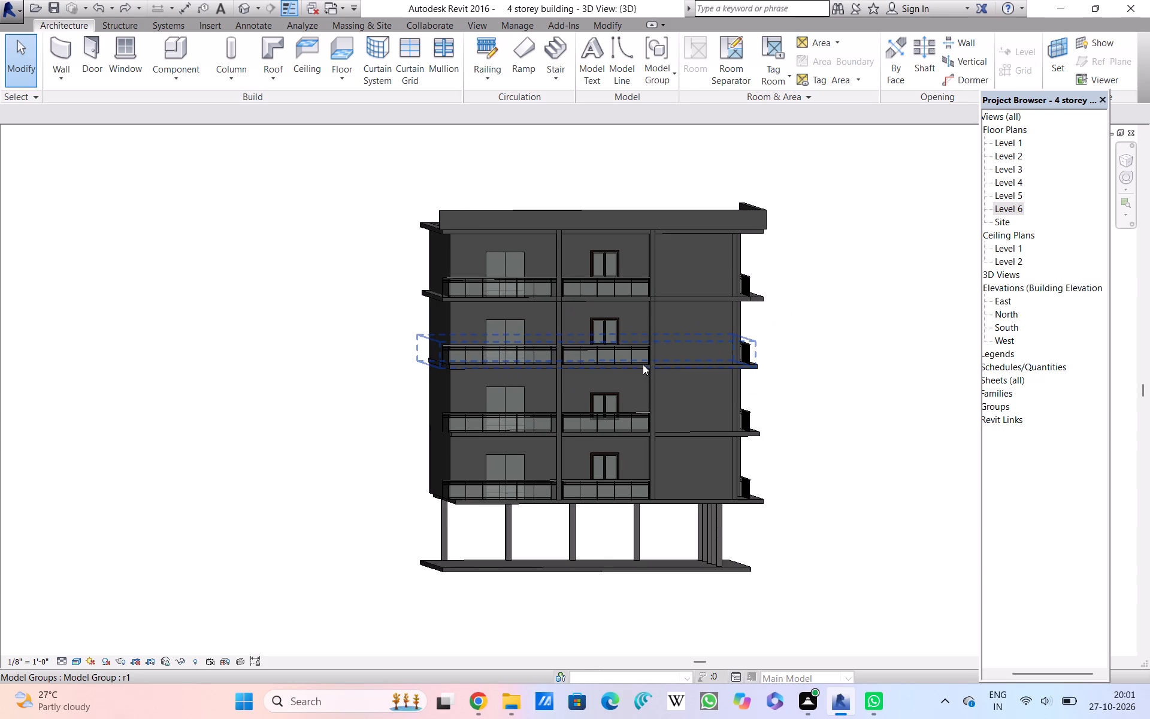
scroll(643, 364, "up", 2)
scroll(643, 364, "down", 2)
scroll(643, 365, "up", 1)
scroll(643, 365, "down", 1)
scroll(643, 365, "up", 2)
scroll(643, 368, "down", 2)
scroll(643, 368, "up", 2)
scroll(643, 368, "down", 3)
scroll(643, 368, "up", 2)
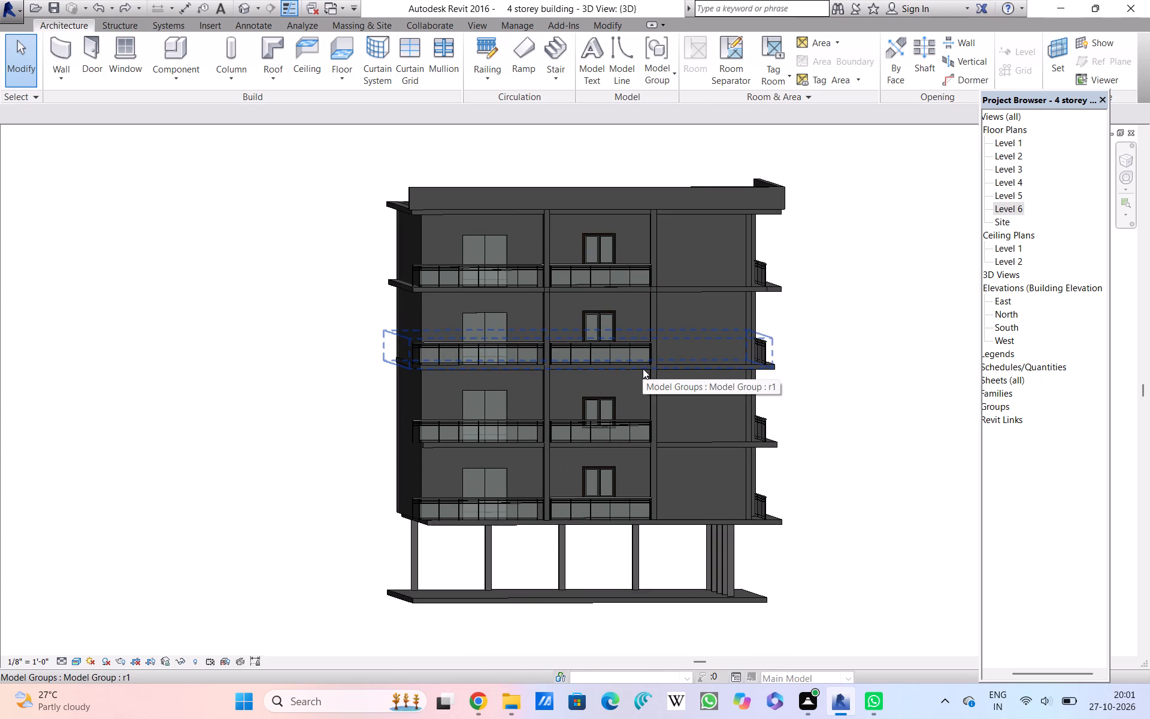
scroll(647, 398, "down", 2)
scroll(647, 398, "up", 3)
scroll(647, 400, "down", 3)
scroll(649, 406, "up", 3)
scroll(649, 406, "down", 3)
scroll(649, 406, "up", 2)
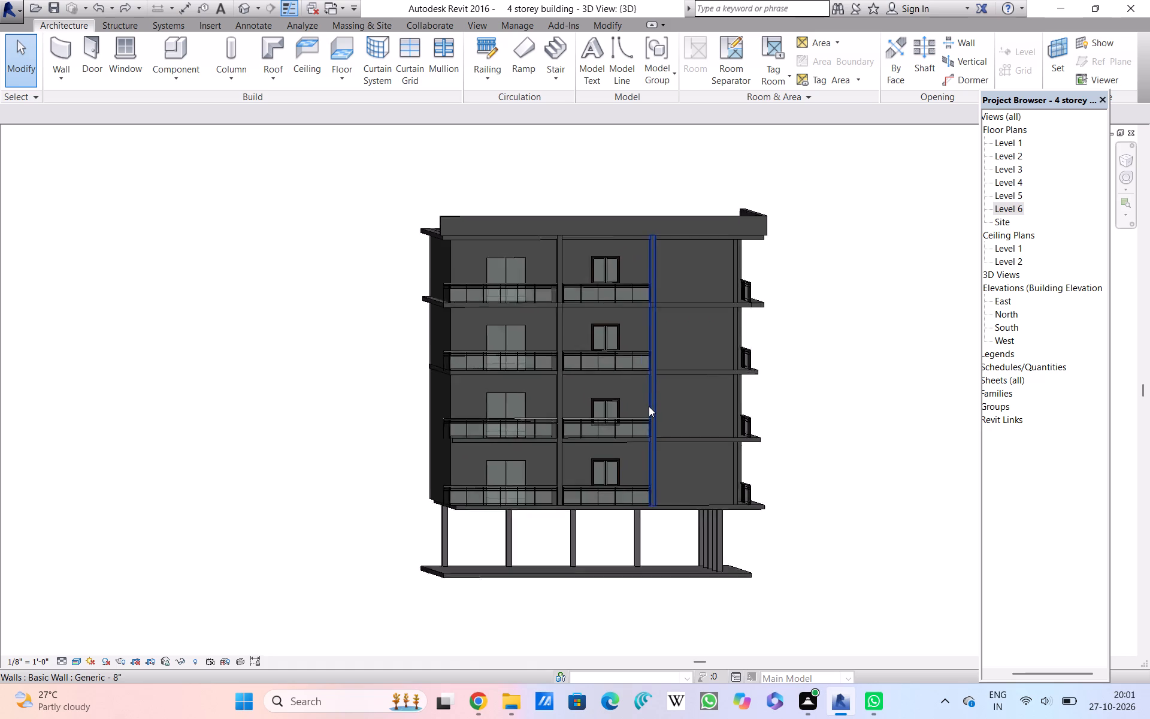
Examine the whole front around the lower floor slab where it meets the vertical wall strip beside the blank bay.
scroll(649, 406, "up", 1)
scroll(649, 406, "down", 4)
scroll(649, 406, "up", 4)
scroll(649, 406, "down", 3)
scroll(649, 406, "up", 2)
scroll(649, 407, "down", 3)
scroll(649, 412, "up", 3)
scroll(649, 412, "down", 1)
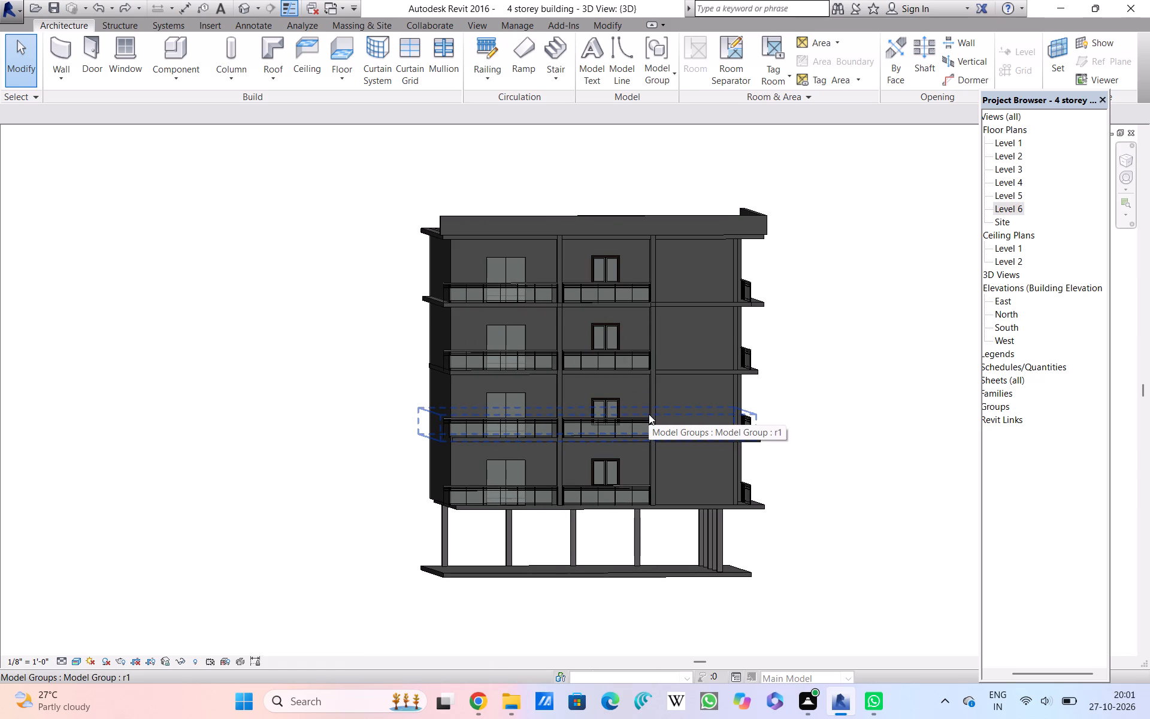
scroll(649, 414, "up", 1)
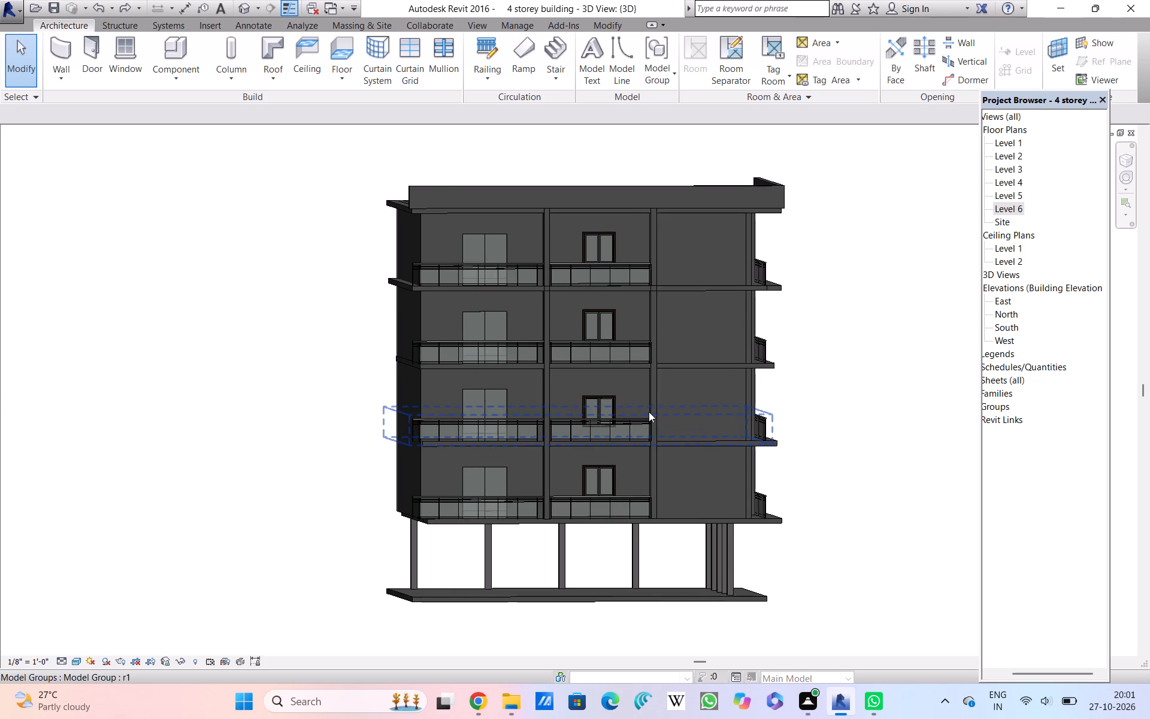
scroll(649, 412, "down", 2)
scroll(649, 412, "up", 1)
scroll(649, 412, "down", 2)
scroll(649, 412, "up", 3)
scroll(649, 412, "down", 3)
scroll(649, 412, "up", 3)
scroll(649, 412, "down", 3)
scroll(649, 412, "up", 4)
scroll(649, 412, "down", 2)
scroll(649, 412, "up", 1)
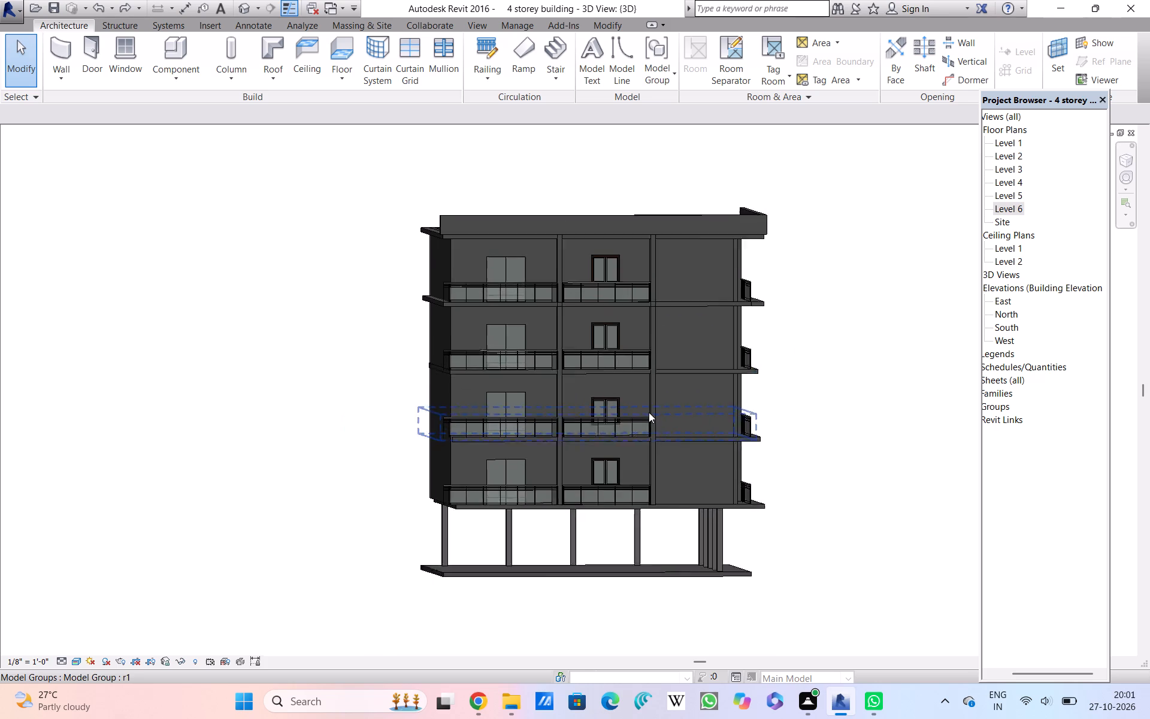
Examine at closer range the lower storeys' glass railings, windows and vertical wall strip next to the blank wall bay.
scroll(649, 412, "up", 4)
scroll(649, 413, "down", 3)
scroll(649, 413, "up", 3)
scroll(649, 413, "down", 2)
scroll(649, 413, "up", 1)
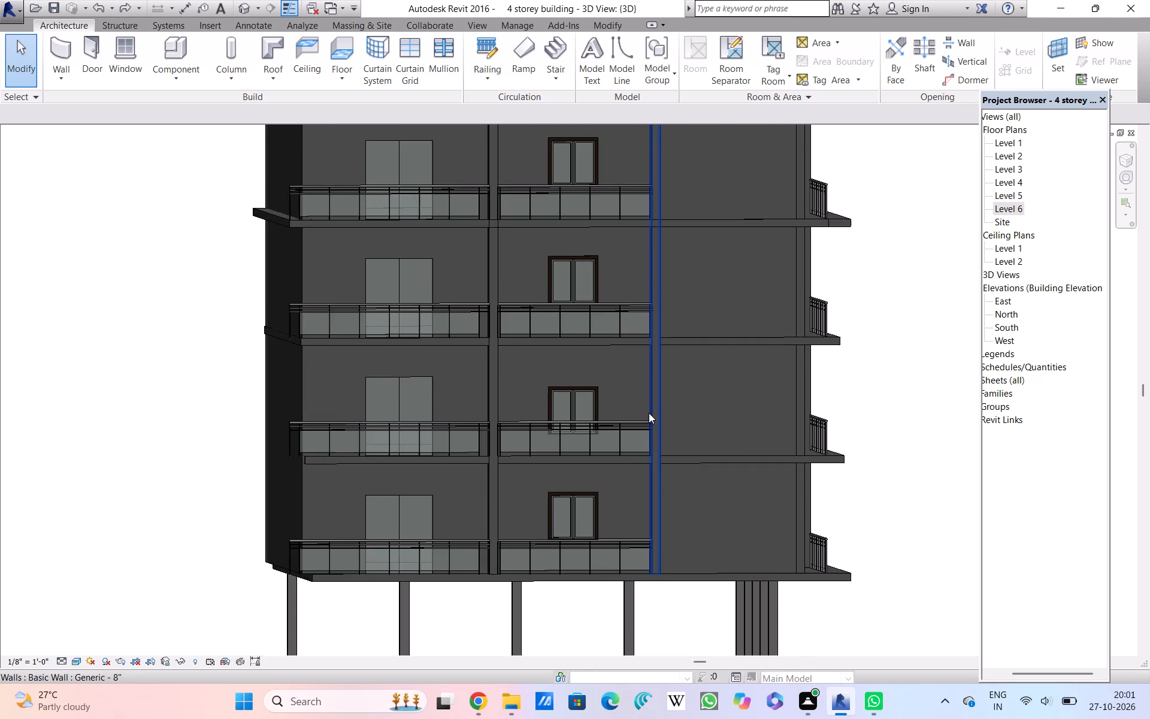
scroll(649, 413, "down", 2)
scroll(649, 413, "up", 2)
scroll(649, 413, "down", 3)
scroll(649, 413, "up", 3)
scroll(649, 413, "down", 3)
scroll(649, 413, "up", 2)
scroll(649, 413, "down", 2)
scroll(649, 413, "up", 3)
scroll(649, 413, "down", 3)
scroll(649, 413, "up", 3)
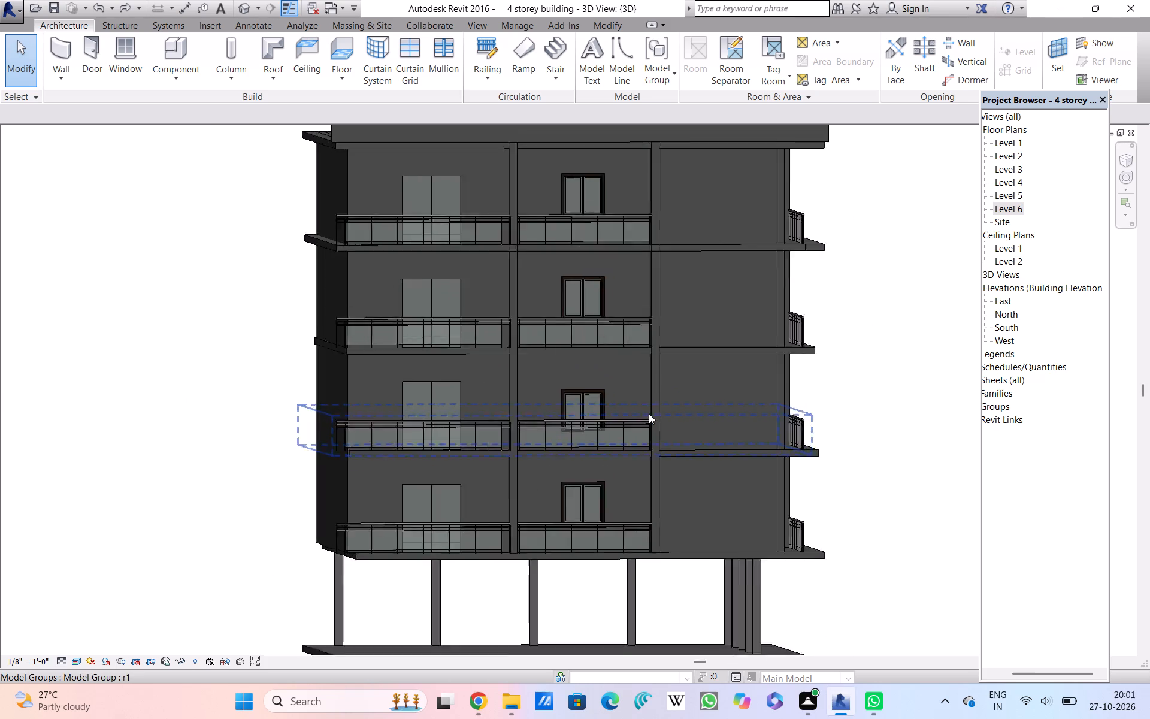
Examine the whole front facade around the vertical wall strip and lower-storey slab beside the blank wall bay.
scroll(649, 413, "down", 2)
scroll(649, 413, "up", 2)
scroll(649, 413, "down", 3)
scroll(649, 413, "up", 3)
scroll(649, 413, "down", 2)
scroll(649, 413, "up", 2)
scroll(649, 413, "down", 4)
scroll(649, 413, "up", 3)
scroll(649, 413, "down", 3)
scroll(649, 413, "up", 3)
scroll(649, 412, "down", 3)
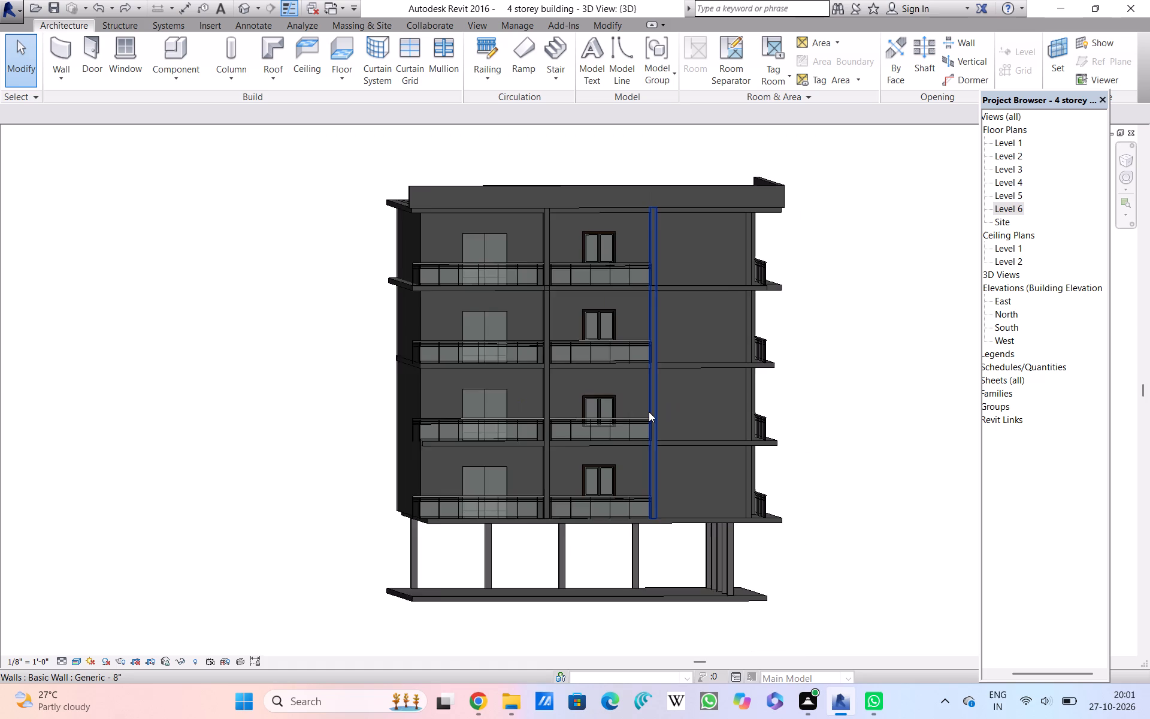
scroll(649, 412, "up", 4)
scroll(649, 412, "down", 4)
scroll(649, 412, "up", 3)
scroll(649, 412, "down", 3)
scroll(649, 412, "up", 3)
scroll(649, 412, "down", 3)
scroll(649, 412, "up", 2)
scroll(649, 412, "down", 2)
scroll(649, 412, "up", 2)
scroll(649, 412, "down", 2)
scroll(649, 412, "up", 2)
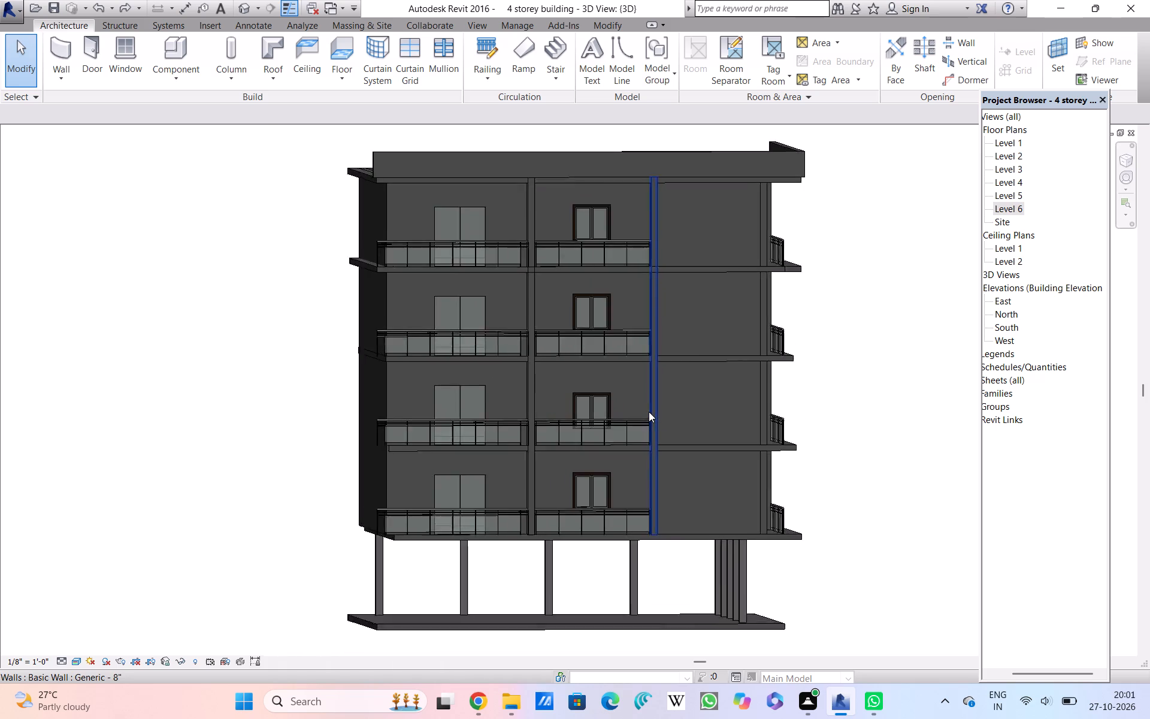
scroll(649, 412, "down", 2)
scroll(649, 412, "up", 2)
scroll(649, 412, "down", 2)
scroll(649, 412, "up", 1)
scroll(649, 412, "down", 2)
scroll(649, 412, "up", 3)
scroll(649, 412, "down", 4)
scroll(649, 412, "up", 4)
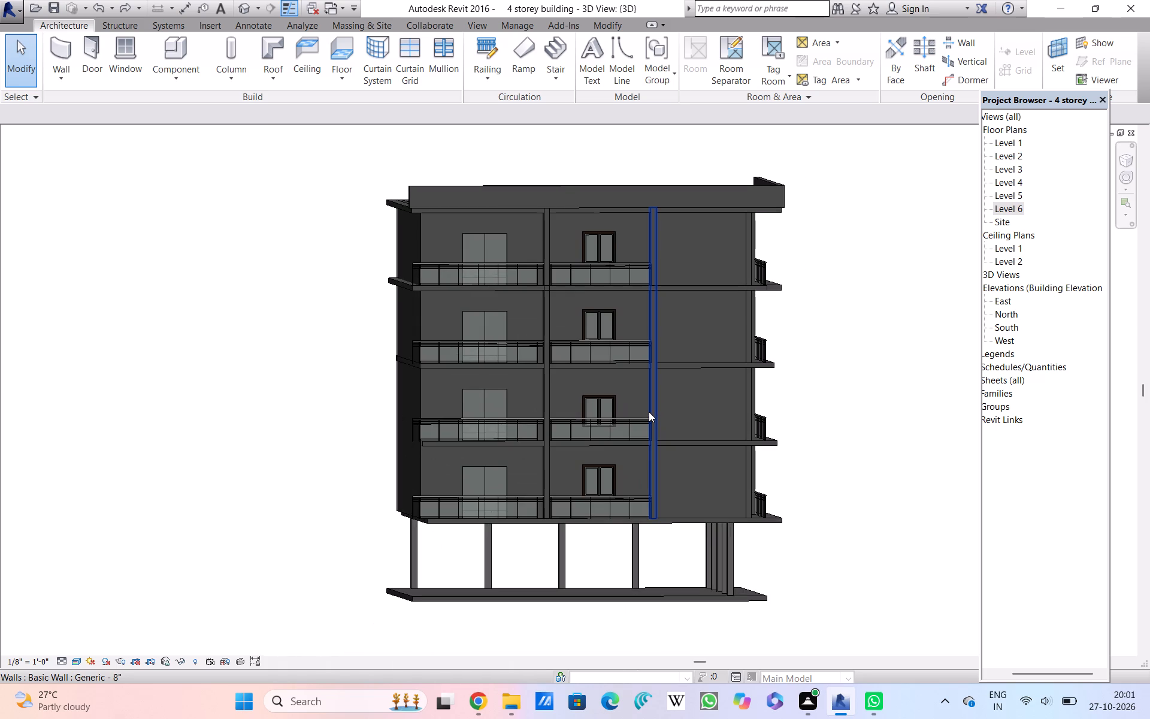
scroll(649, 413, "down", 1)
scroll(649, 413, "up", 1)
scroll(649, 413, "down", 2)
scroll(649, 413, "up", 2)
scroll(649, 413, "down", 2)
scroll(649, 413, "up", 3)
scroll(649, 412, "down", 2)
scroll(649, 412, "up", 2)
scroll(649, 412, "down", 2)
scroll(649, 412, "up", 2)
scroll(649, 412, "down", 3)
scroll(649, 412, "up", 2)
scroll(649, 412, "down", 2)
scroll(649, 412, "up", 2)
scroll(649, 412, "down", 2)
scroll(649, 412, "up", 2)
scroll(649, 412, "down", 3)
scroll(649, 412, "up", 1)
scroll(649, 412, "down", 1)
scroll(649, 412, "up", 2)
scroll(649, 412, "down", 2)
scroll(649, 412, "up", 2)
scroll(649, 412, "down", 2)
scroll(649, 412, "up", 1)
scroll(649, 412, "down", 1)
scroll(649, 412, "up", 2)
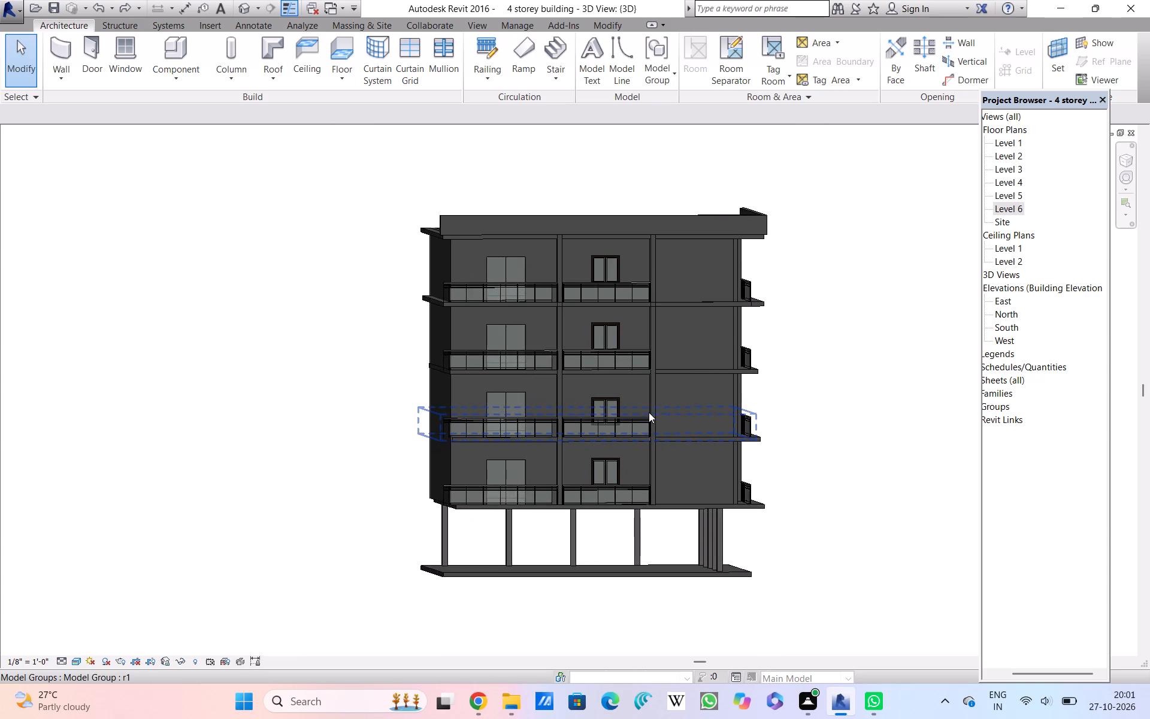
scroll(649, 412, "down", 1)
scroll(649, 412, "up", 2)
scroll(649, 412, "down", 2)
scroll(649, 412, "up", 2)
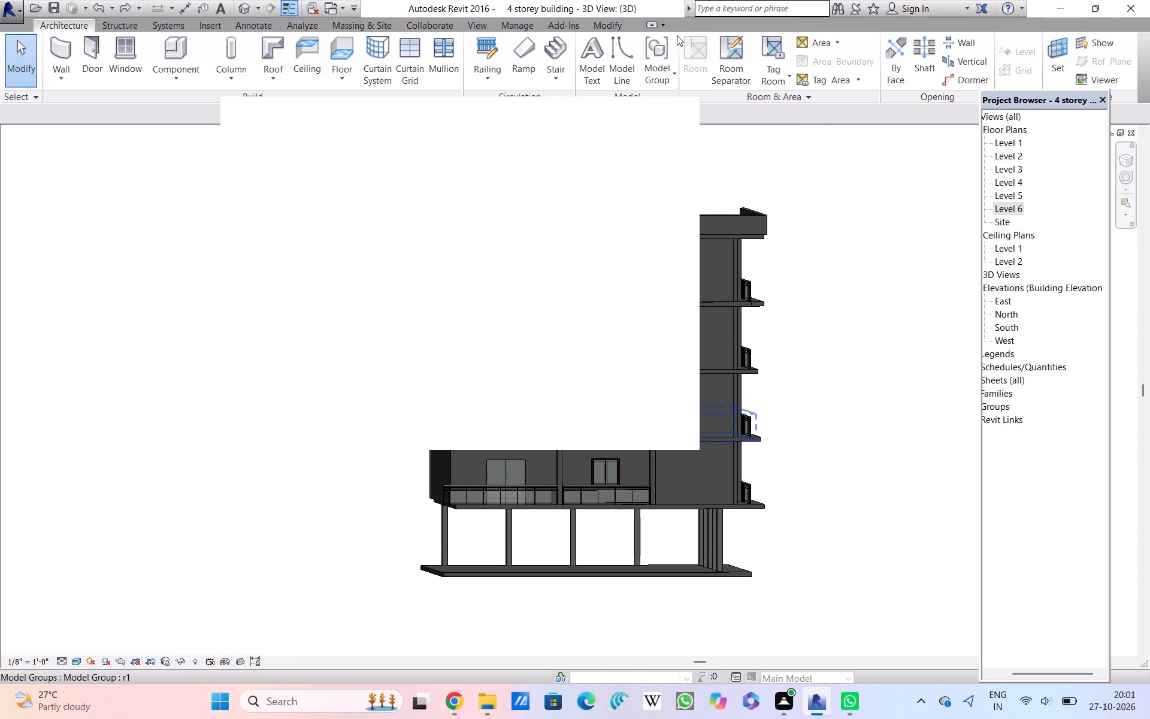
Dismiss the Autodesk Genuine notification card covering the model view.
double_click(668, 116)
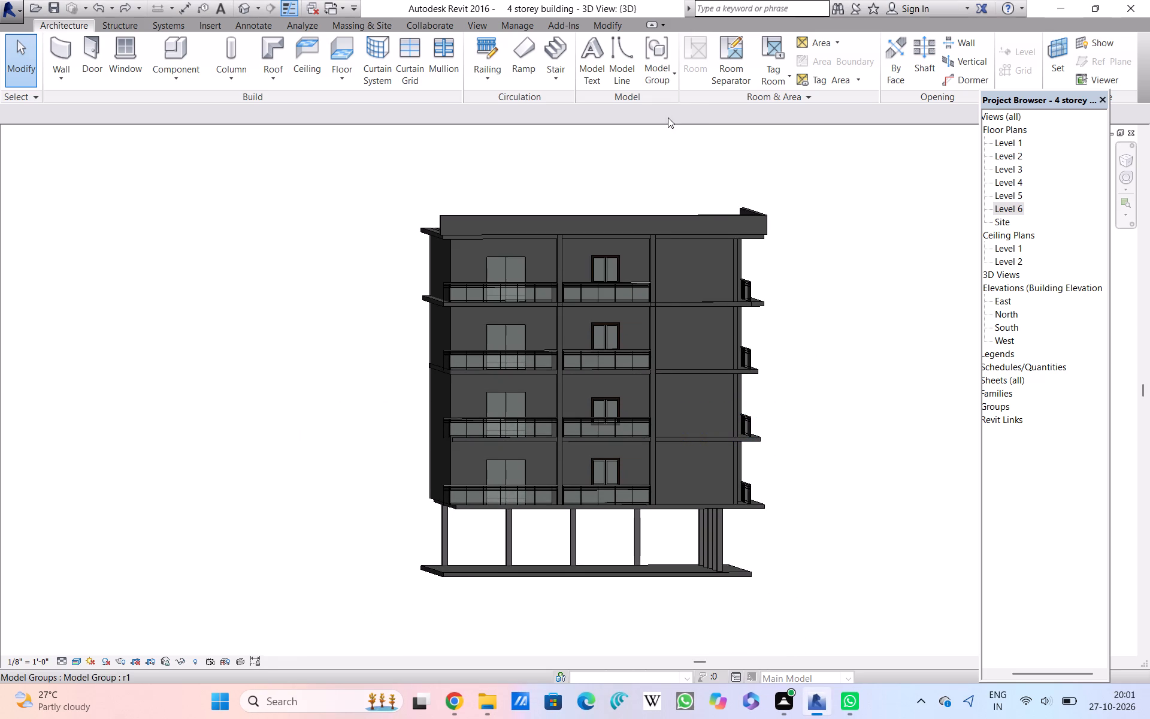
Examine the upper storeys' framed windows, glass balcony railings and slab edge next to the blank wall bay at close range.
scroll(668, 270, "down", 3)
scroll(667, 277, "up", 2)
scroll(667, 277, "down", 2)
scroll(667, 277, "up", 10)
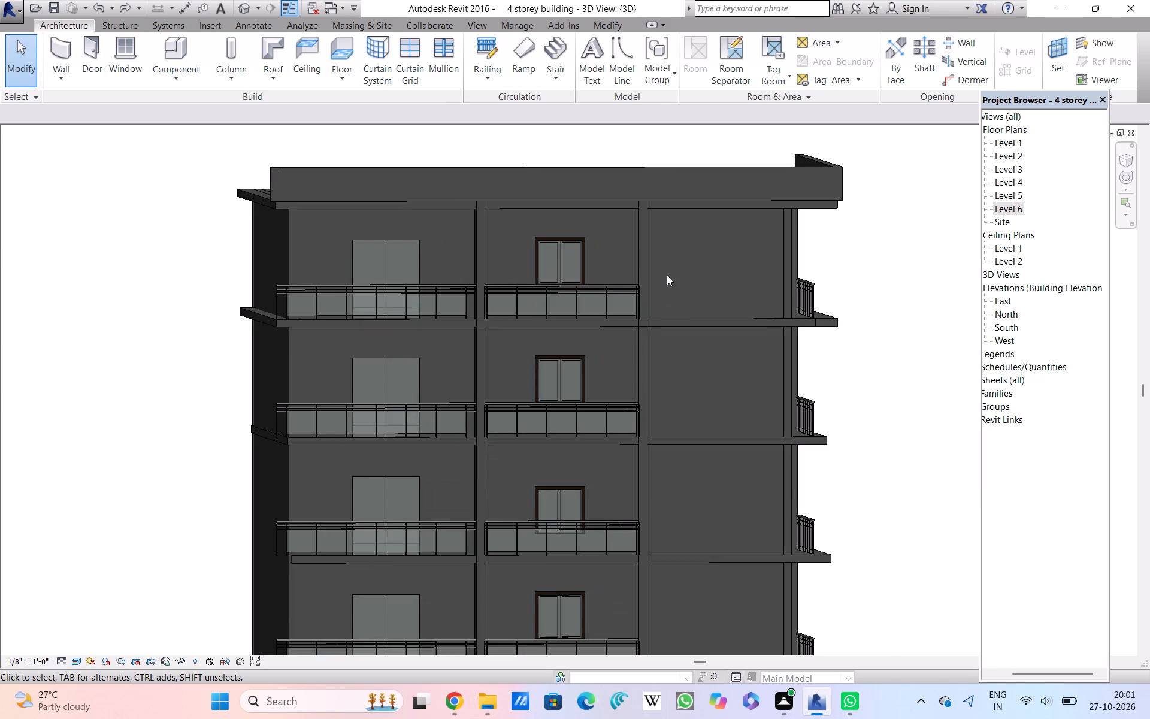
scroll(667, 275, "up", 2)
scroll(667, 274, "down", 8)
scroll(667, 272, "up", 3)
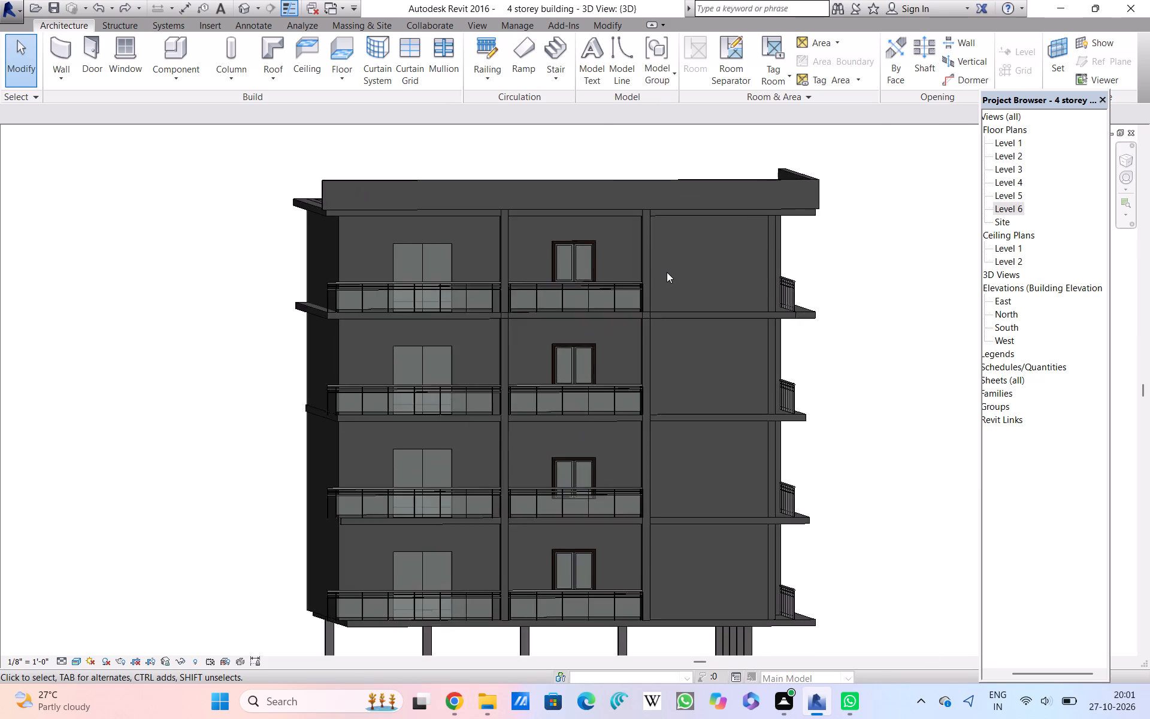
scroll(667, 272, "up", 10)
scroll(667, 275, "down", 3)
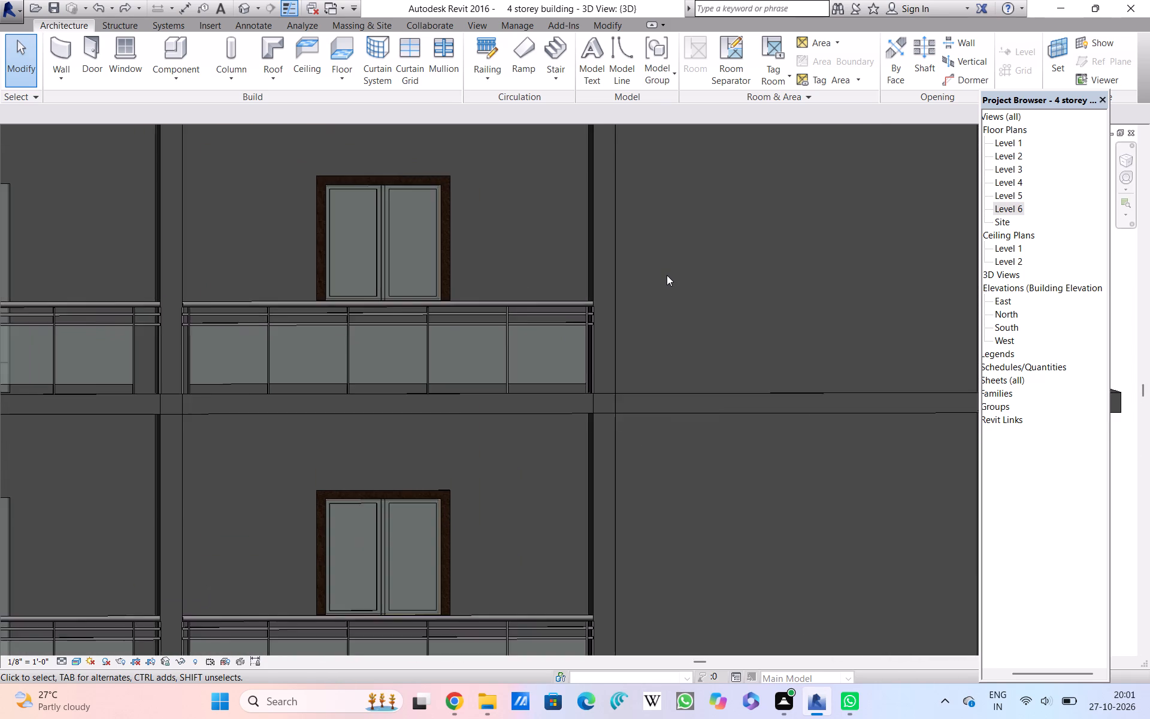
scroll(667, 276, "down", 1)
scroll(667, 276, "up", 3)
scroll(667, 276, "down", 5)
scroll(670, 283, "up", 3)
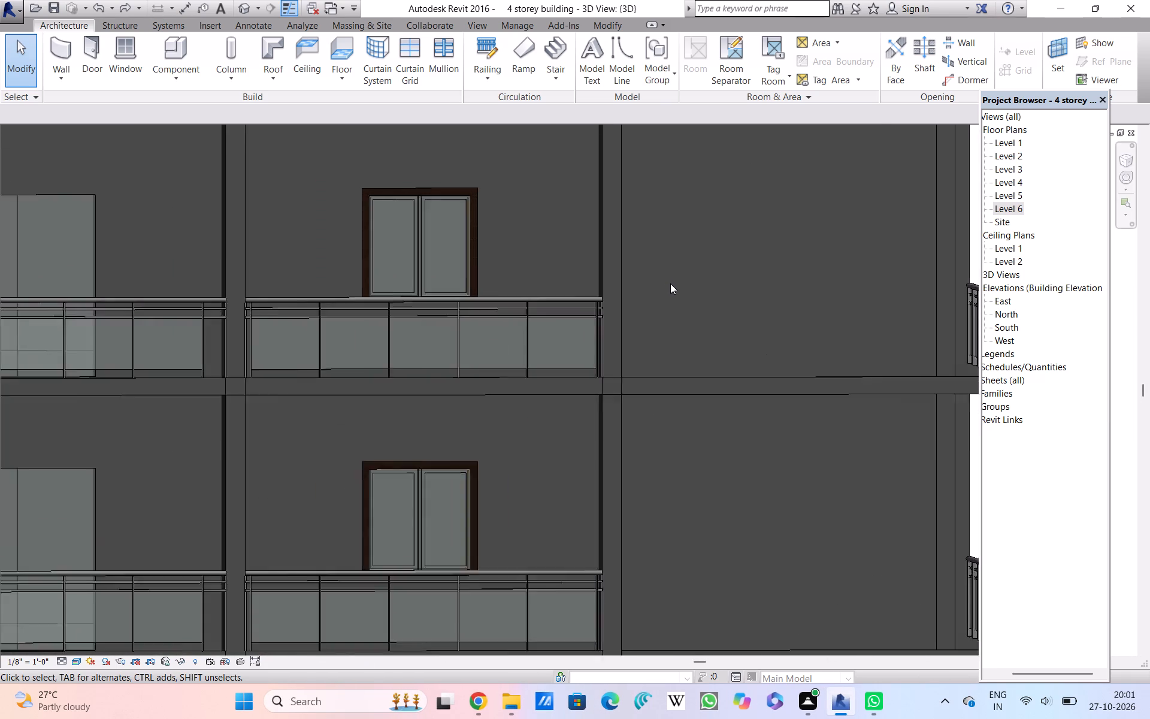
Examine the upper storeys' door and window openings, blank wall bay and side balcony railings at varying range.
scroll(670, 283, "down", 4)
scroll(672, 286, "up", 1)
scroll(672, 286, "down", 2)
scroll(673, 289, "up", 2)
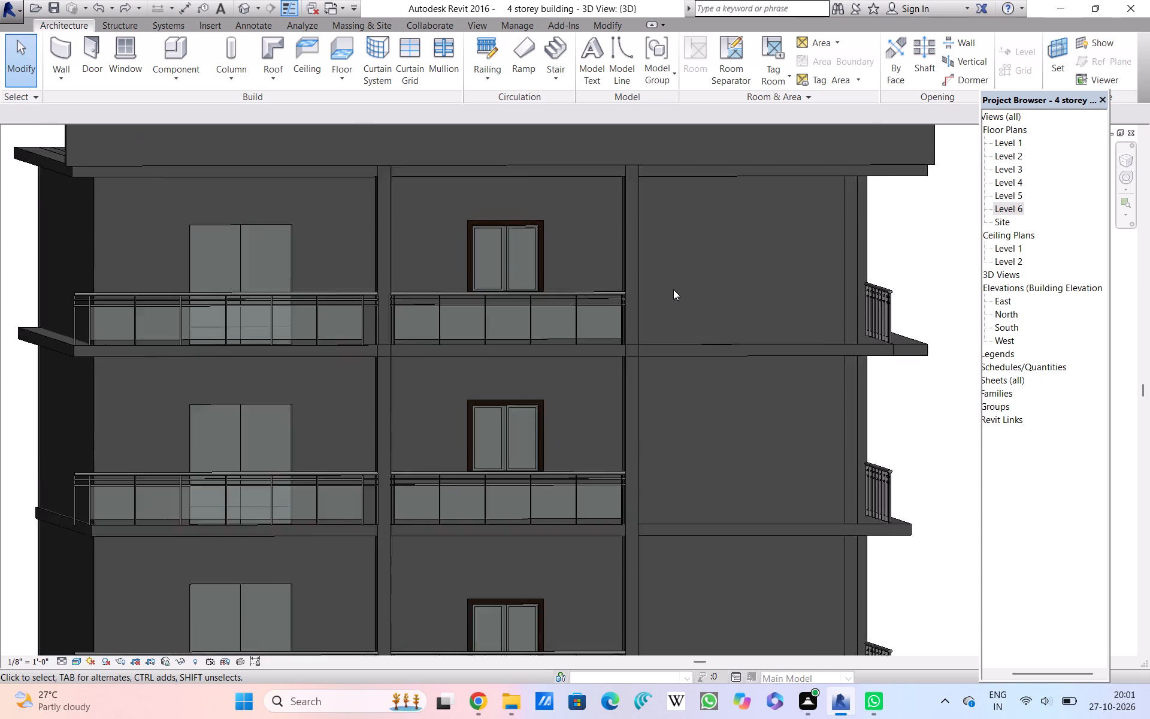
scroll(673, 289, "up", 2)
scroll(673, 289, "down", 3)
scroll(673, 294, "up", 3)
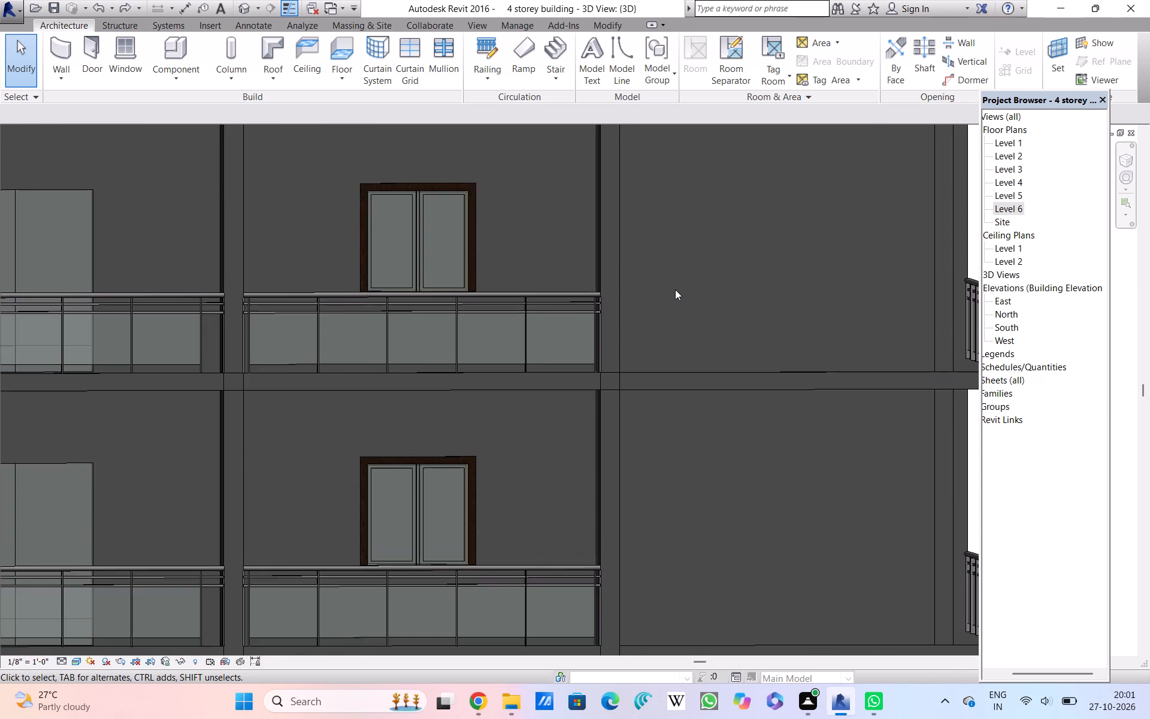
scroll(675, 289, "up", 1)
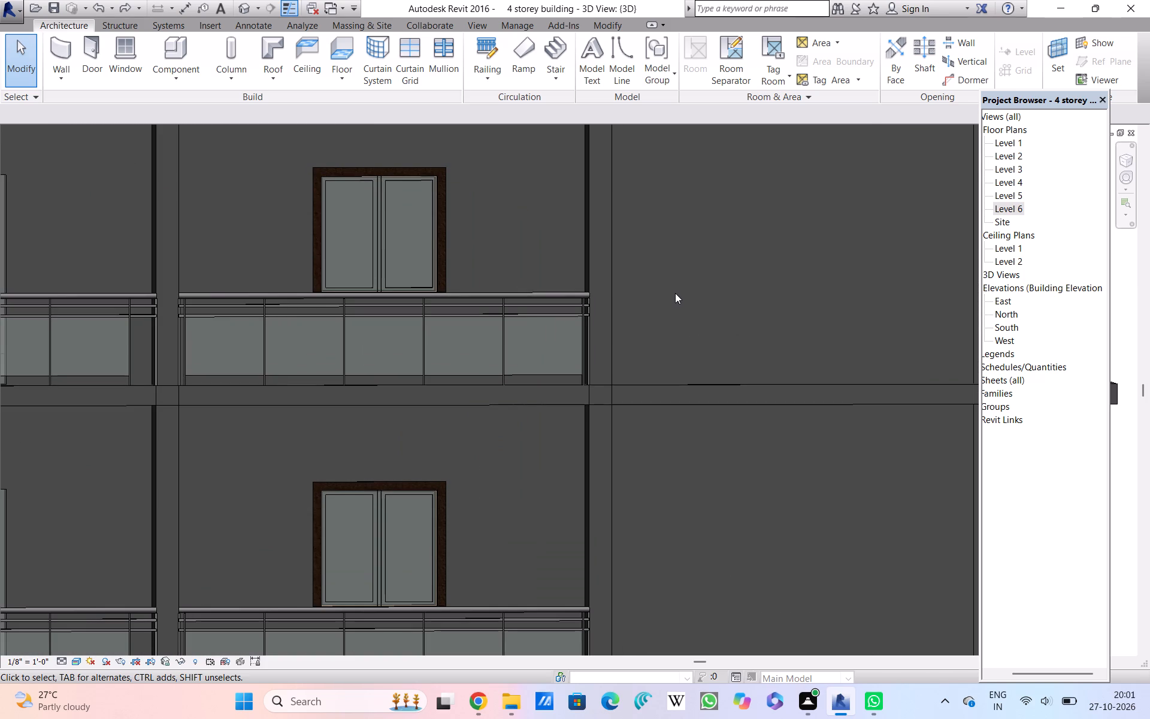
scroll(681, 310, "down", 2)
scroll(682, 313, "up", 1)
scroll(682, 313, "down", 1)
scroll(682, 313, "up", 2)
scroll(682, 313, "down", 5)
scroll(682, 313, "up", 3)
scroll(682, 313, "down", 1)
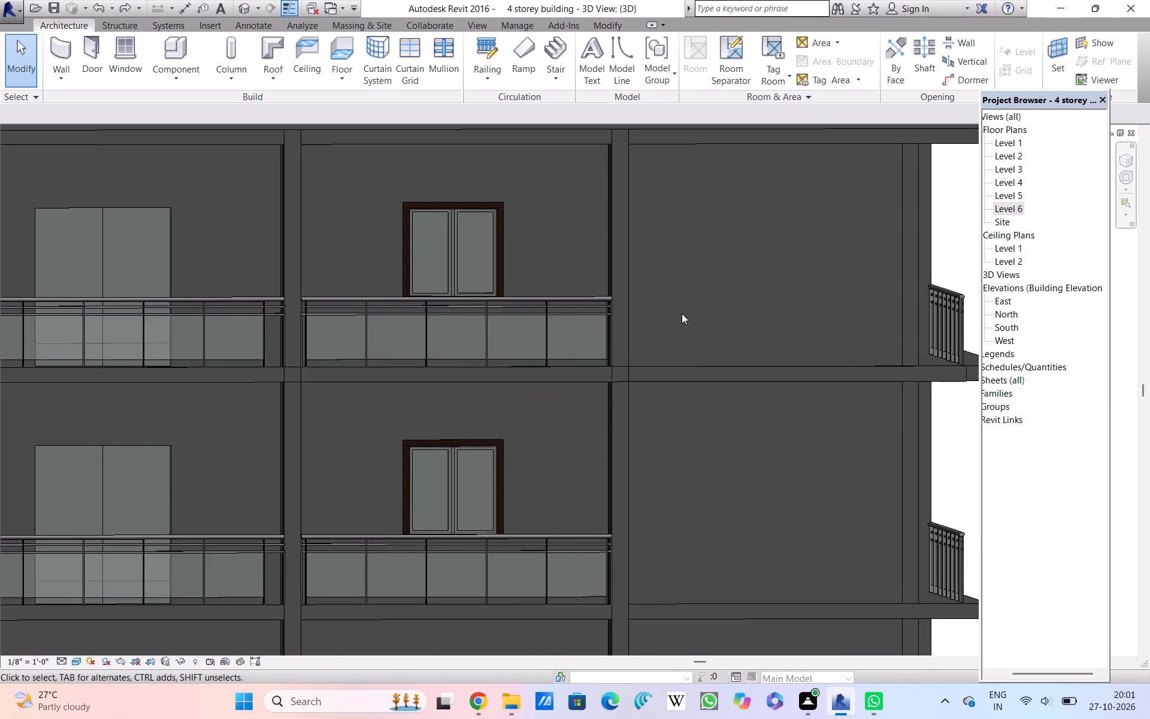
Examine the whole front facade from the roof parapet through the four storeys to the ground-floor columns.
scroll(682, 313, "down", 5)
scroll(682, 312, "up", 2)
scroll(682, 312, "down", 3)
scroll(682, 312, "up", 2)
scroll(682, 312, "down", 2)
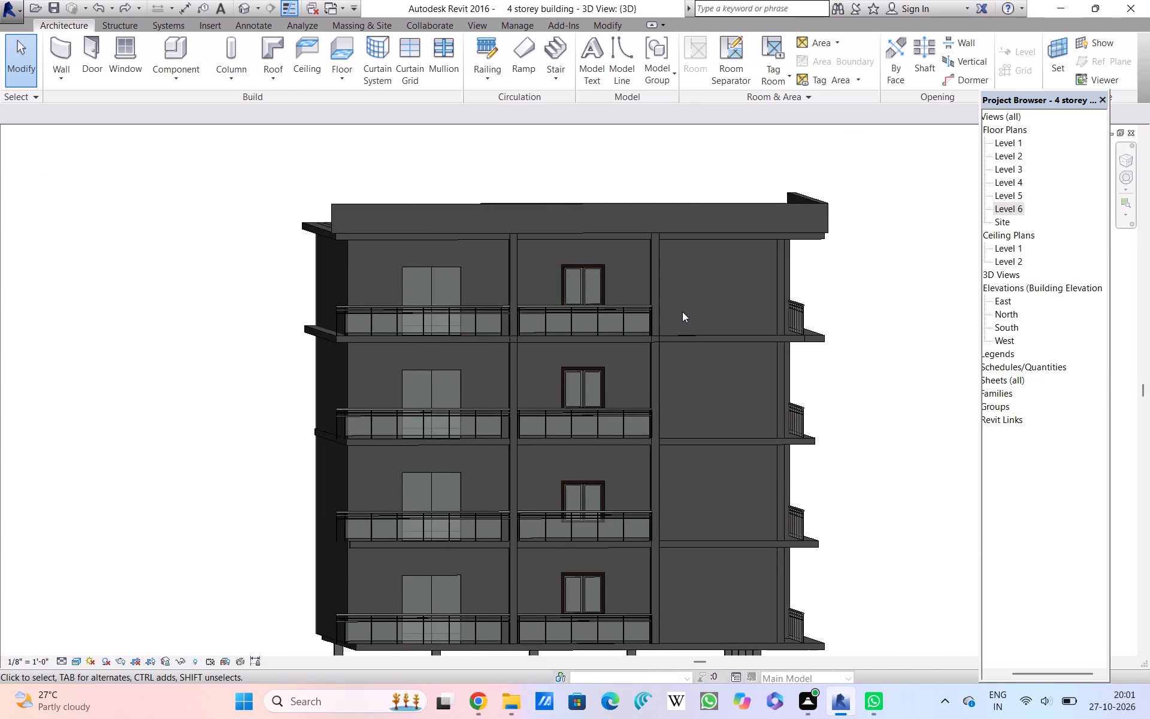
scroll(682, 312, "down", 1)
scroll(682, 312, "up", 1)
scroll(682, 312, "down", 1)
scroll(682, 312, "up", 1)
scroll(682, 312, "down", 1)
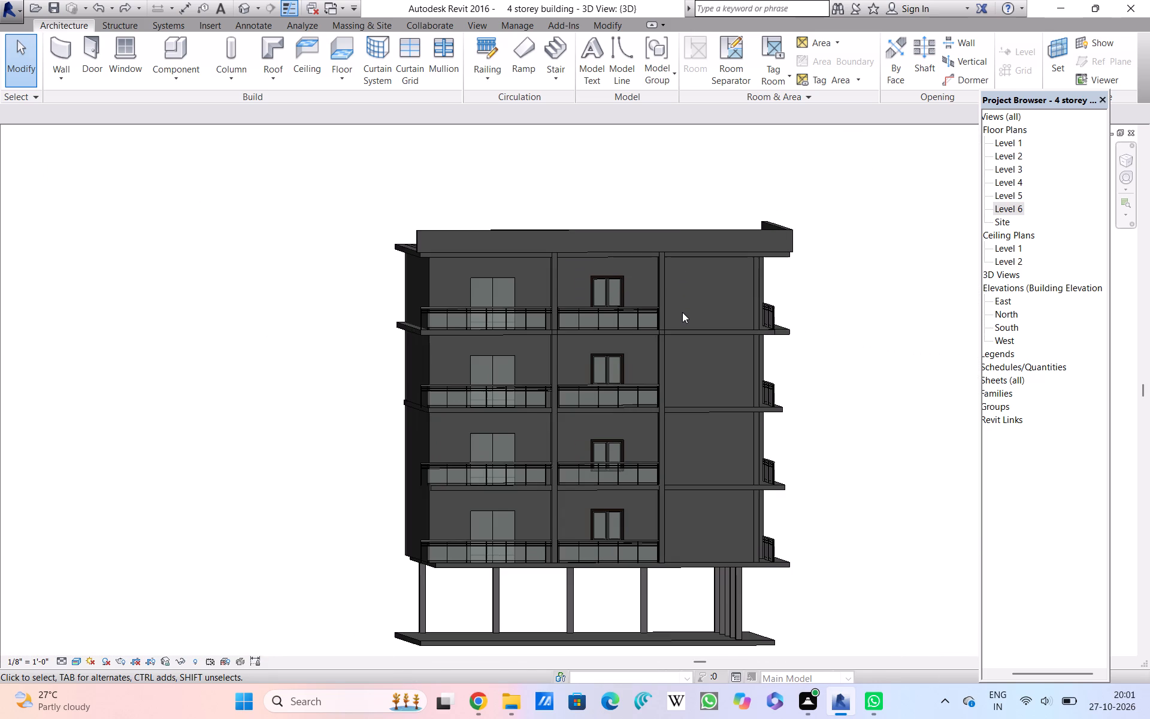
scroll(682, 313, "up", 3)
scroll(682, 313, "down", 2)
scroll(682, 313, "up", 1)
scroll(682, 313, "down", 2)
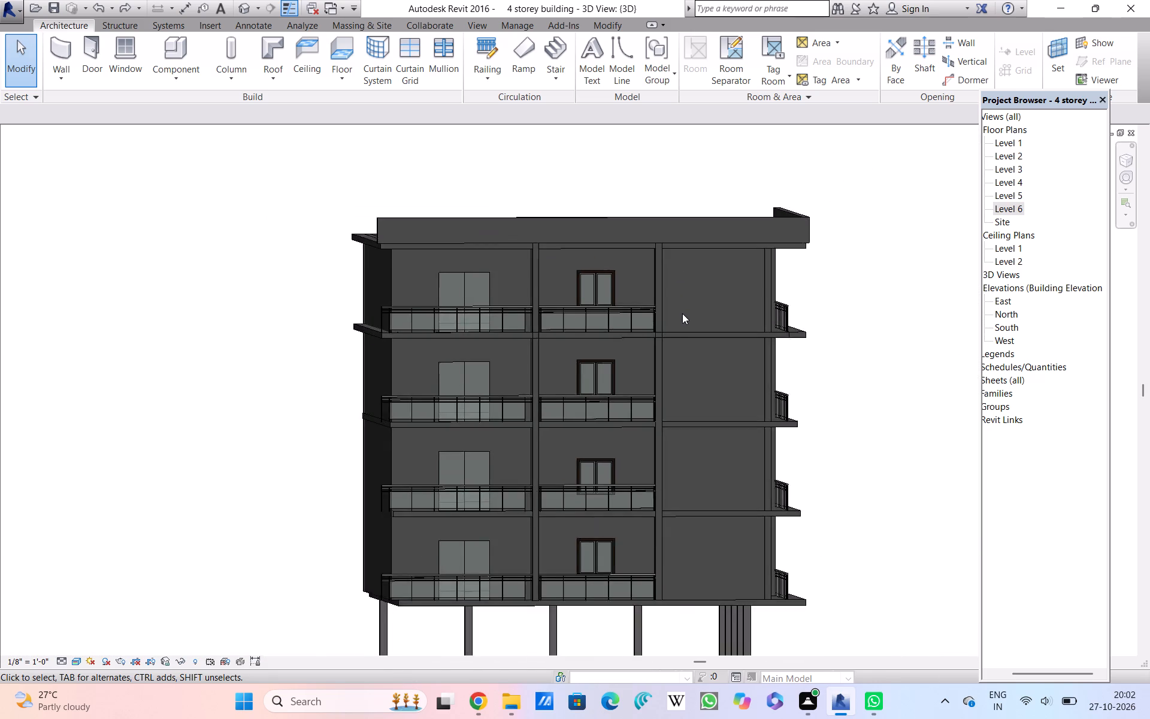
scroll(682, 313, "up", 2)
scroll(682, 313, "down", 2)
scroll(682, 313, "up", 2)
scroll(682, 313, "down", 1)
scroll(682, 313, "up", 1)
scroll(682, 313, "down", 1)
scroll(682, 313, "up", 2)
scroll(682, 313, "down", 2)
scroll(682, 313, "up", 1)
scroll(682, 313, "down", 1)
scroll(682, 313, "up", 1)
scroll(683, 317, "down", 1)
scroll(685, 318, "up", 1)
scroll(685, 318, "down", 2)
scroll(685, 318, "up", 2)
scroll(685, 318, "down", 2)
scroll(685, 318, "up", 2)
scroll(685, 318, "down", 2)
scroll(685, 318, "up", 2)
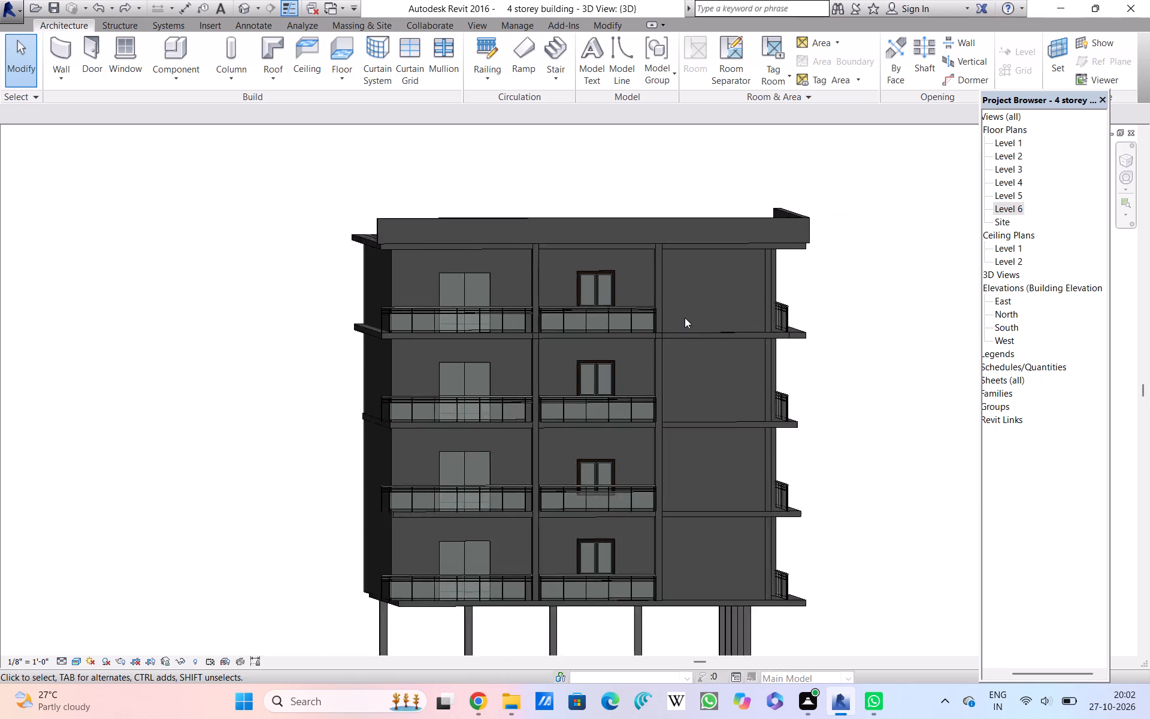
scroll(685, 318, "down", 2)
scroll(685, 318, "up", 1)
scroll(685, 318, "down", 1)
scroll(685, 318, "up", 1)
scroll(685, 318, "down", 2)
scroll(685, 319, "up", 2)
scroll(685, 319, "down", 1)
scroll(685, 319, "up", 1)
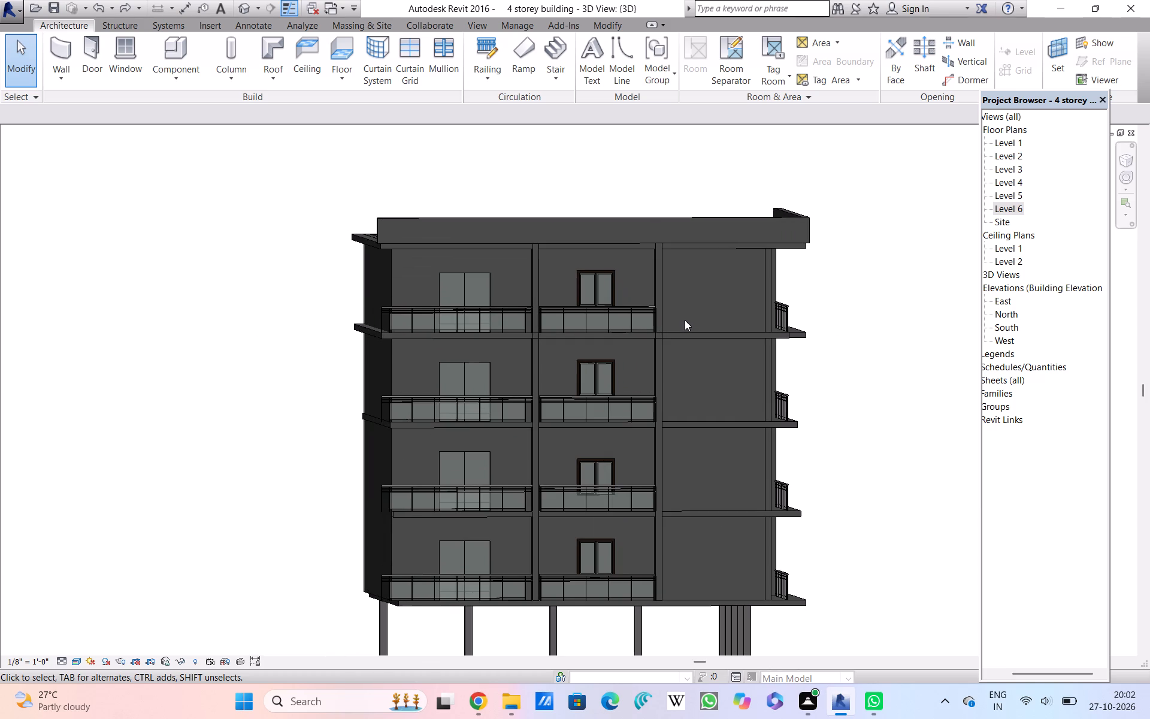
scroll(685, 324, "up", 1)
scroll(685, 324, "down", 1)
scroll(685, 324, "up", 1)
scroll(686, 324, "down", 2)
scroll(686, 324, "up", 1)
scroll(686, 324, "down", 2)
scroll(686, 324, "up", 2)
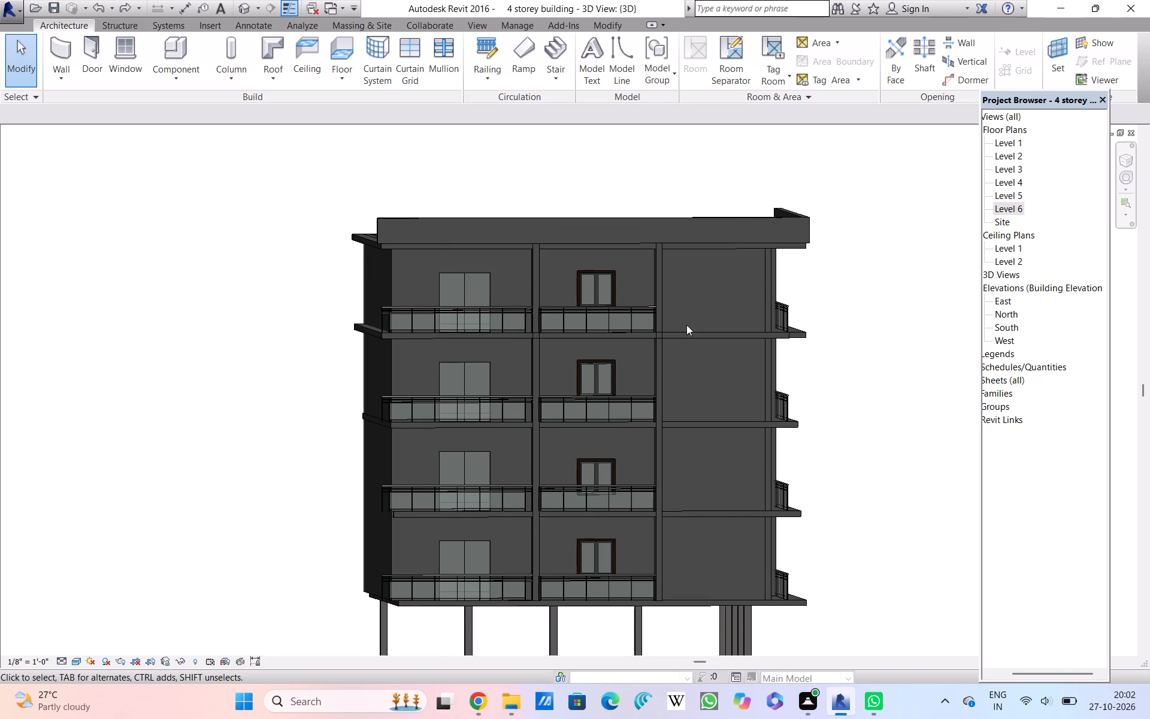
Examine the full facade, including the roof parapet wall and the lower storeys' windows and balcony railings.
scroll(686, 325, "up", 2)
scroll(686, 325, "down", 4)
scroll(686, 325, "up", 2)
scroll(686, 325, "down", 1)
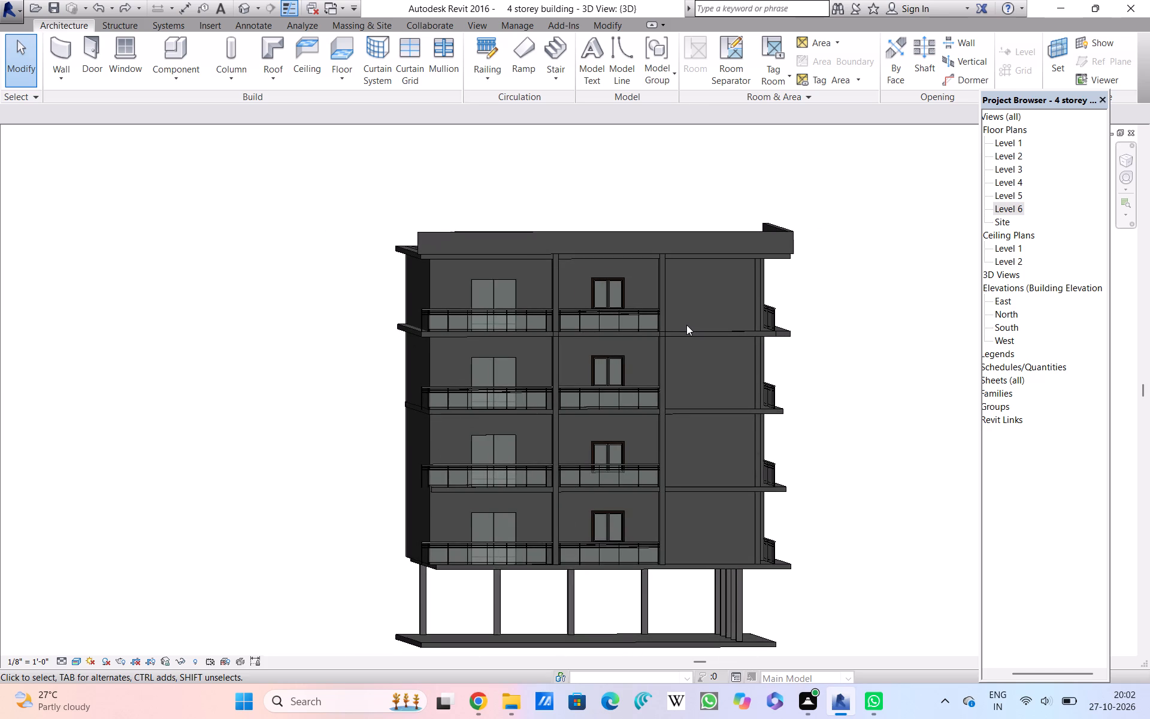
scroll(686, 328, "up", 2)
scroll(688, 342, "down", 1)
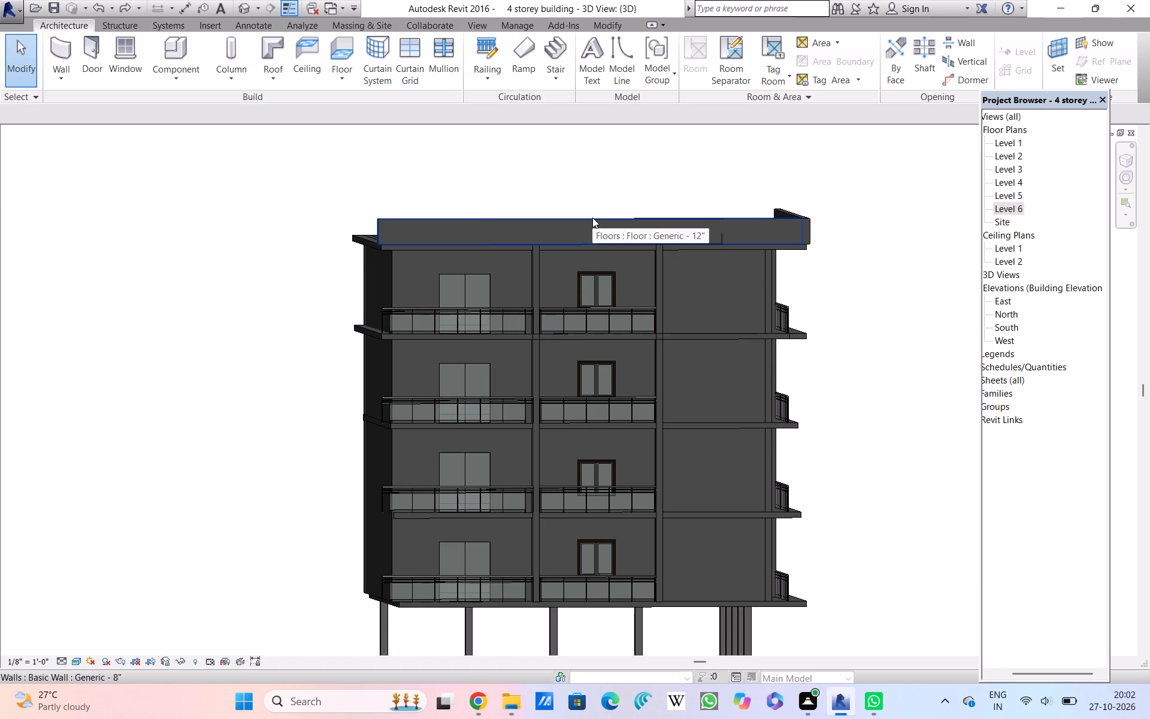
scroll(588, 526, "down", 1)
scroll(588, 526, "up", 2)
scroll(588, 526, "down", 1)
scroll(588, 526, "up", 2)
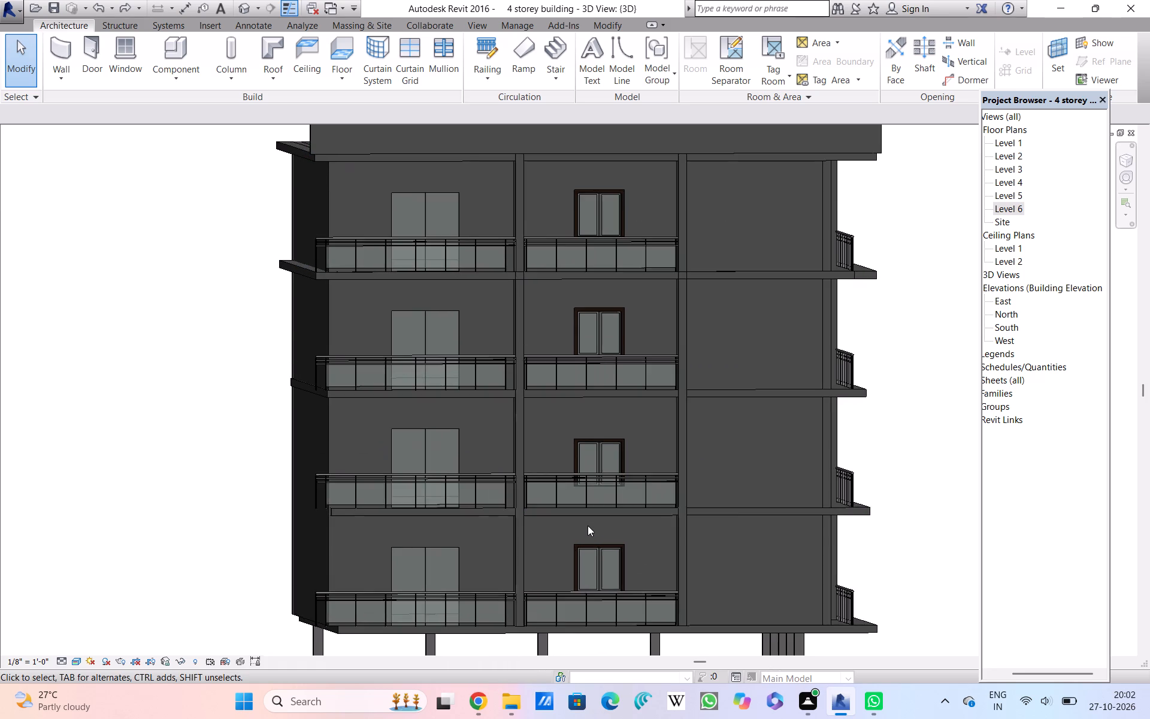
Examine the middle storeys' door and window openings, glass balcony railings and slab edges at close and medium range.
scroll(588, 525, "up", 5)
scroll(588, 525, "down", 2)
scroll(588, 527, "up", 1)
scroll(588, 527, "down", 2)
scroll(588, 527, "up", 2)
scroll(588, 527, "down", 2)
scroll(588, 527, "up", 2)
scroll(588, 527, "down", 2)
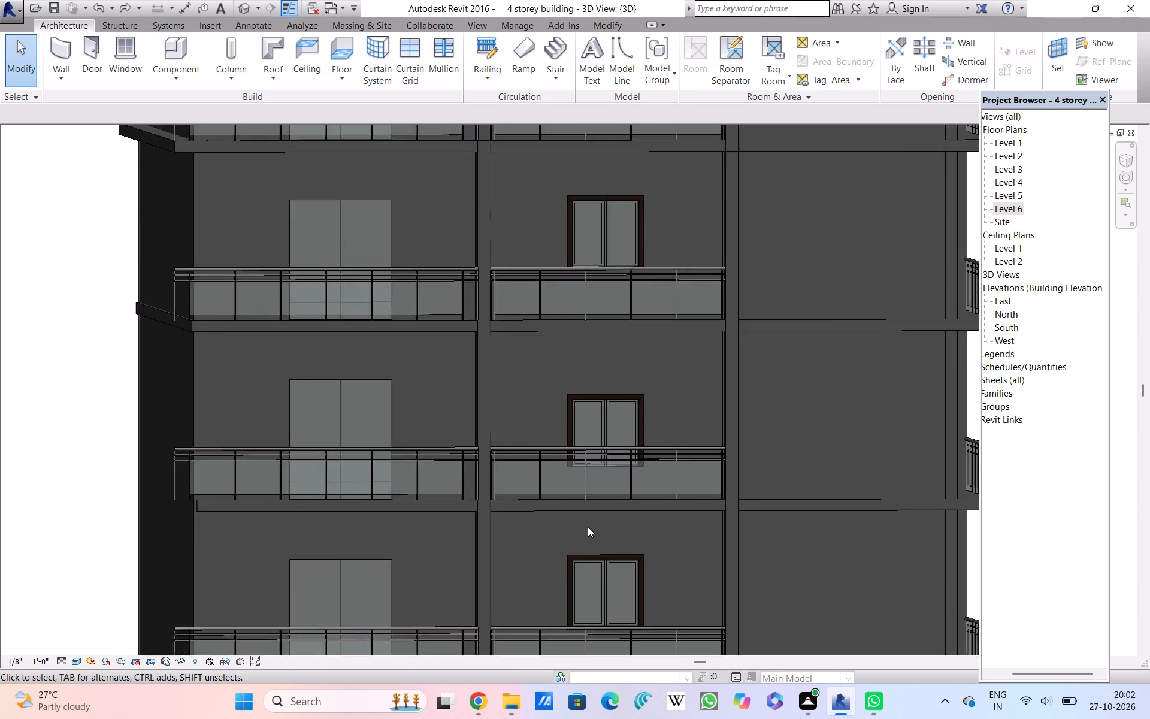
scroll(588, 527, "up", 1)
scroll(588, 527, "down", 1)
scroll(588, 527, "up", 1)
scroll(588, 527, "down", 2)
scroll(588, 527, "up", 2)
scroll(588, 524, "down", 2)
scroll(586, 523, "up", 1)
scroll(586, 523, "down", 1)
scroll(586, 523, "up", 1)
scroll(586, 523, "down", 1)
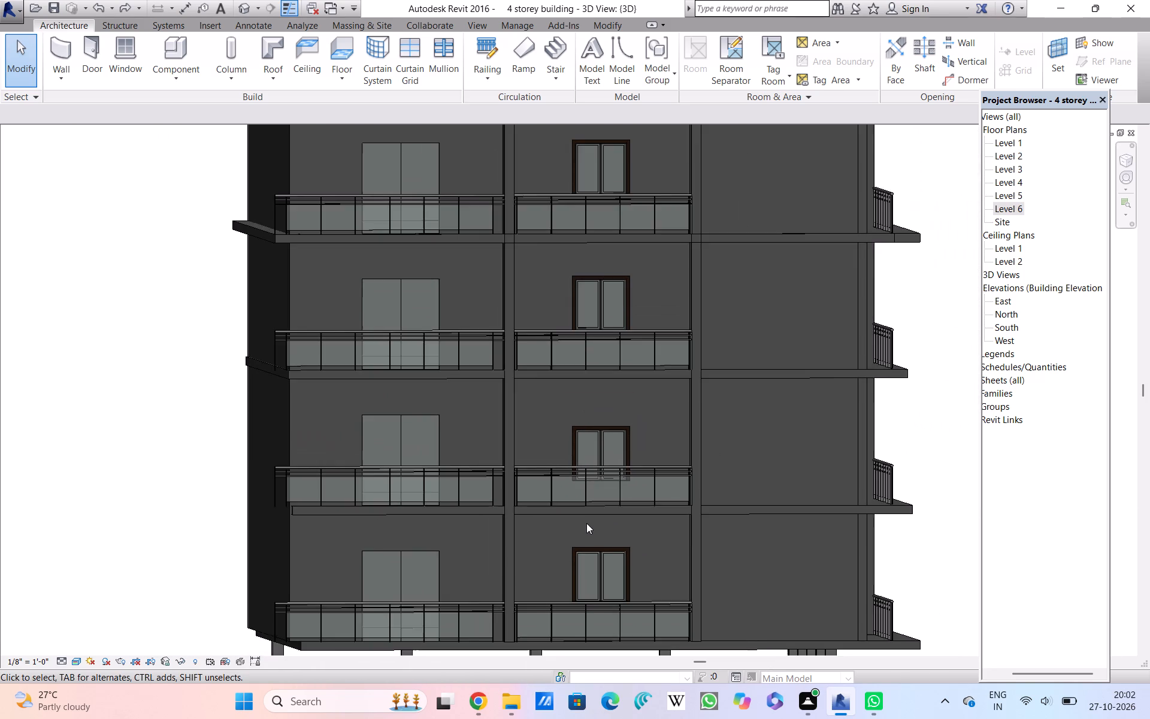
Examine the four storeys' slab edges, balcony railings and blank wall bay from the roof edge to the column tops.
scroll(586, 523, "down", 3)
scroll(586, 523, "up", 3)
scroll(586, 523, "down", 3)
scroll(586, 522, "up", 2)
scroll(586, 522, "down", 1)
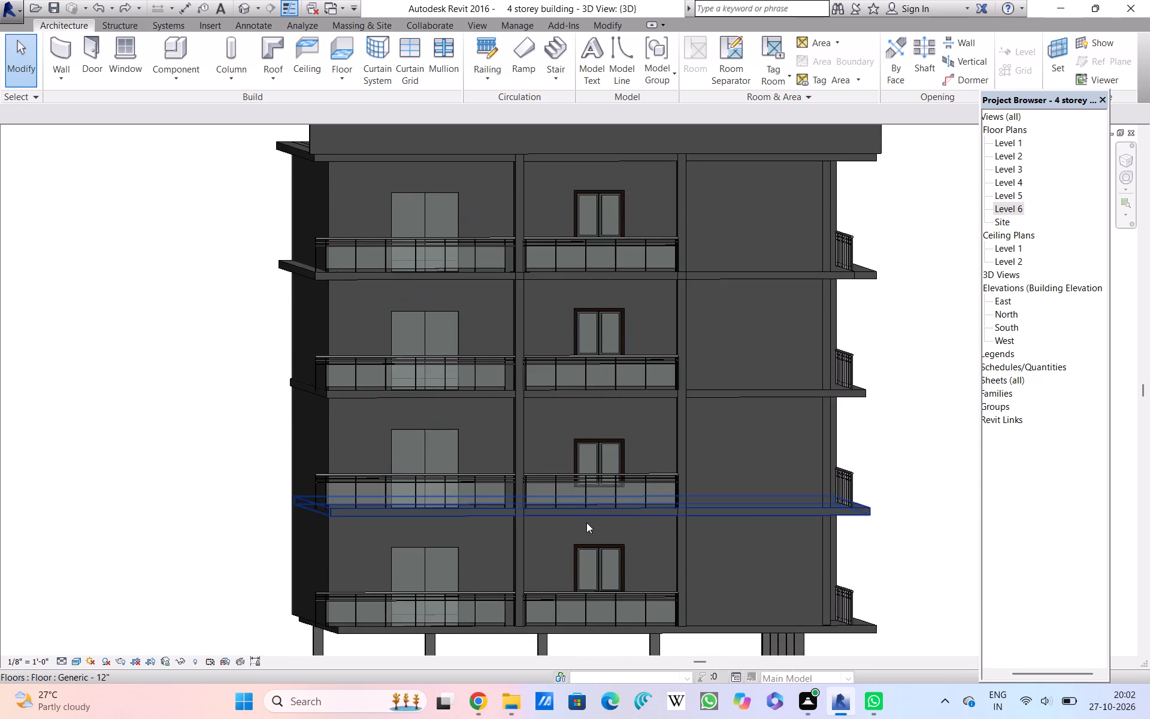
scroll(586, 522, "down", 1)
scroll(586, 522, "up", 2)
scroll(586, 521, "down", 3)
scroll(586, 522, "up", 2)
scroll(587, 522, "down", 1)
scroll(587, 522, "up", 2)
scroll(587, 522, "down", 2)
scroll(587, 522, "up", 1)
scroll(587, 522, "down", 1)
scroll(587, 522, "up", 1)
scroll(587, 522, "down", 1)
scroll(587, 522, "up", 2)
scroll(587, 522, "down", 1)
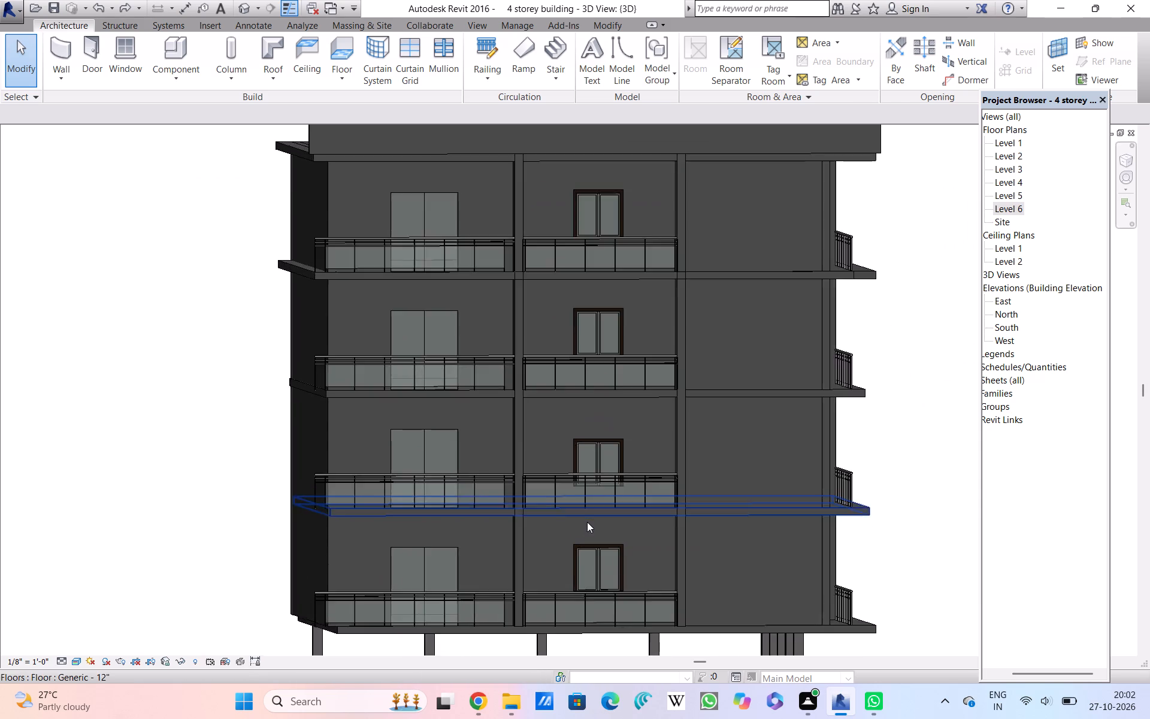
Examine the whole front facade, from the roof parapet through the four storeys to the ground-floor columns.
scroll(587, 522, "down", 2)
scroll(587, 522, "up", 3)
scroll(587, 522, "down", 3)
scroll(587, 522, "up", 2)
scroll(587, 522, "down", 2)
scroll(587, 522, "up", 2)
scroll(587, 522, "down", 1)
scroll(587, 522, "up", 1)
scroll(587, 522, "down", 2)
scroll(587, 522, "up", 2)
scroll(587, 522, "down", 2)
scroll(587, 522, "up", 1)
scroll(587, 522, "down", 1)
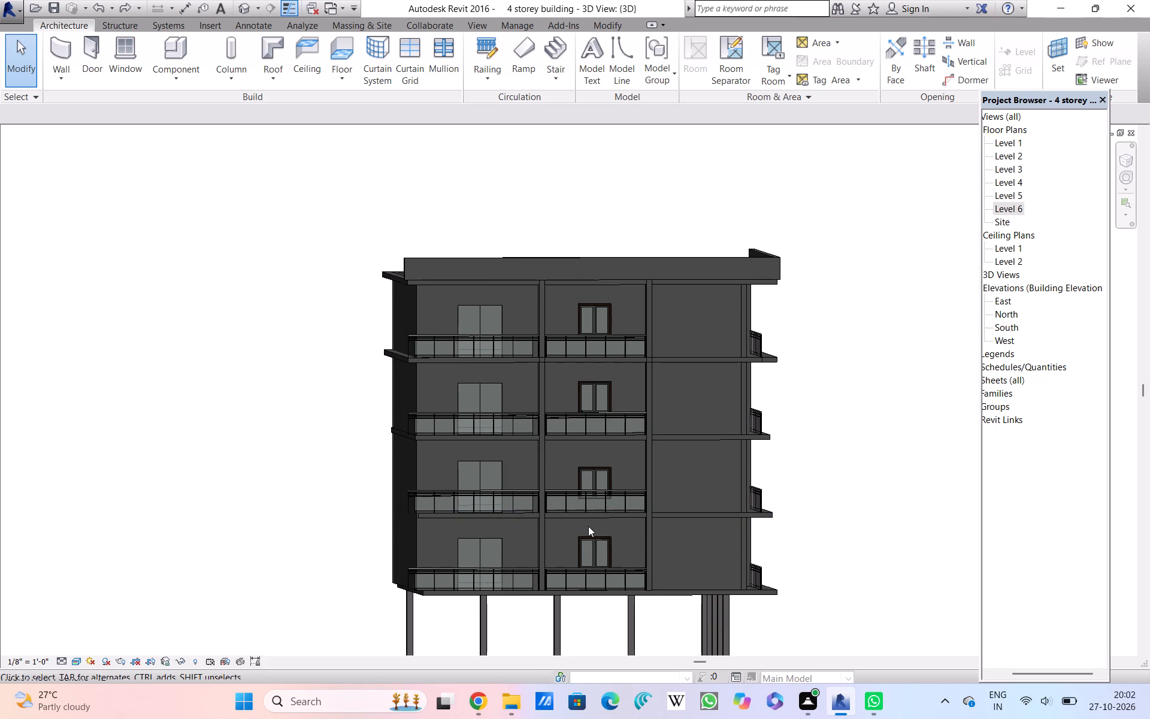
scroll(588, 526, "up", 3)
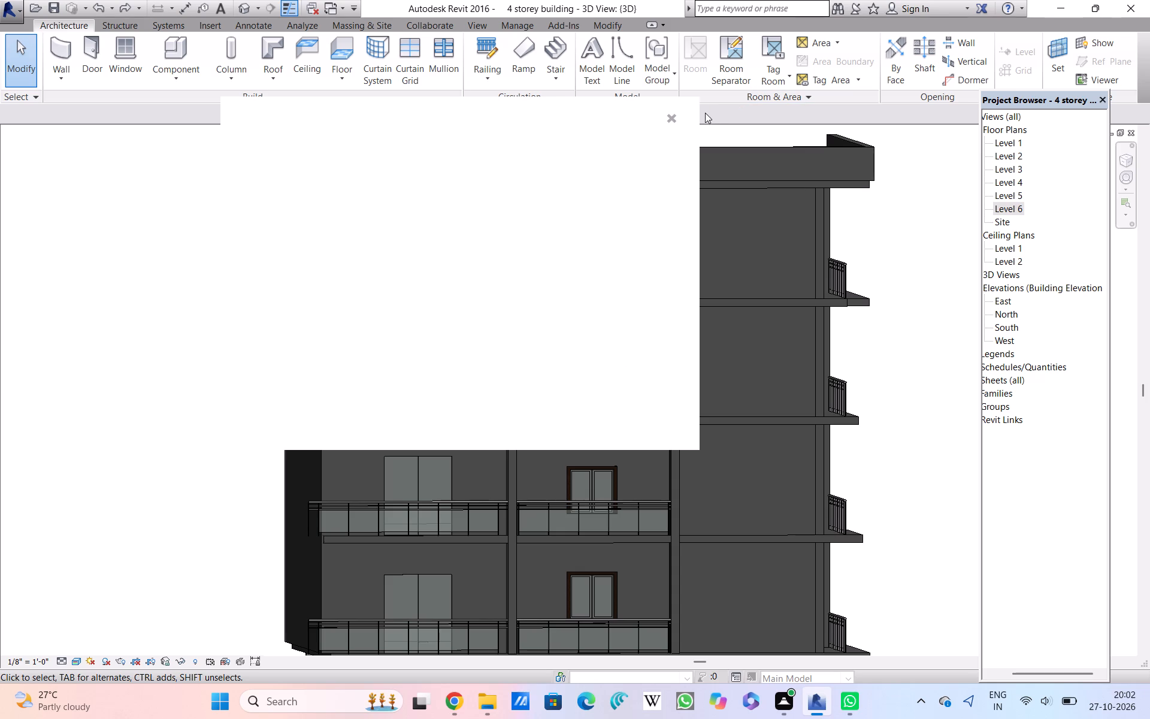
Dismiss the blank pop-up window covering the 3D view.
double_click(677, 108)
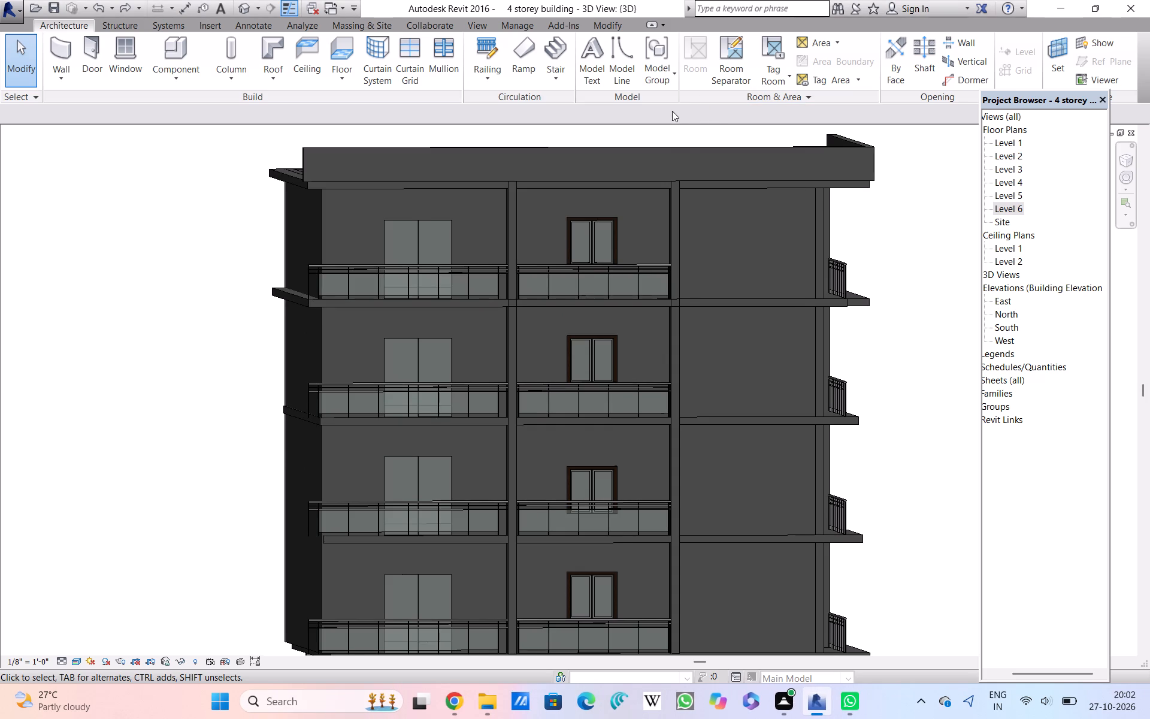
Examine the complete building from the roof parapet to the ground-floor columns and base slab.
scroll(671, 140, "down", 1)
scroll(639, 364, "down", 3)
scroll(639, 365, "up", 2)
scroll(639, 365, "down", 2)
scroll(639, 366, "up", 2)
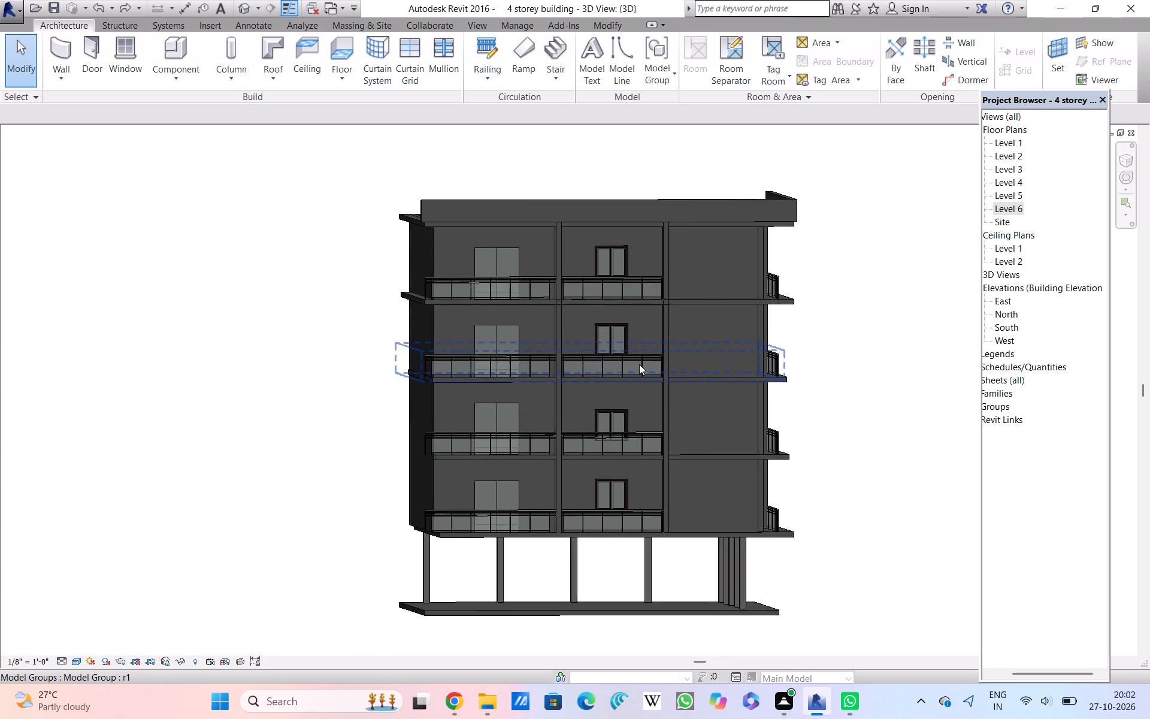
scroll(639, 364, "up", 2)
scroll(640, 366, "down", 1)
scroll(641, 368, "up", 1)
scroll(642, 368, "down", 1)
scroll(643, 368, "up", 1)
scroll(644, 369, "down", 1)
scroll(644, 370, "up", 1)
scroll(644, 370, "down", 2)
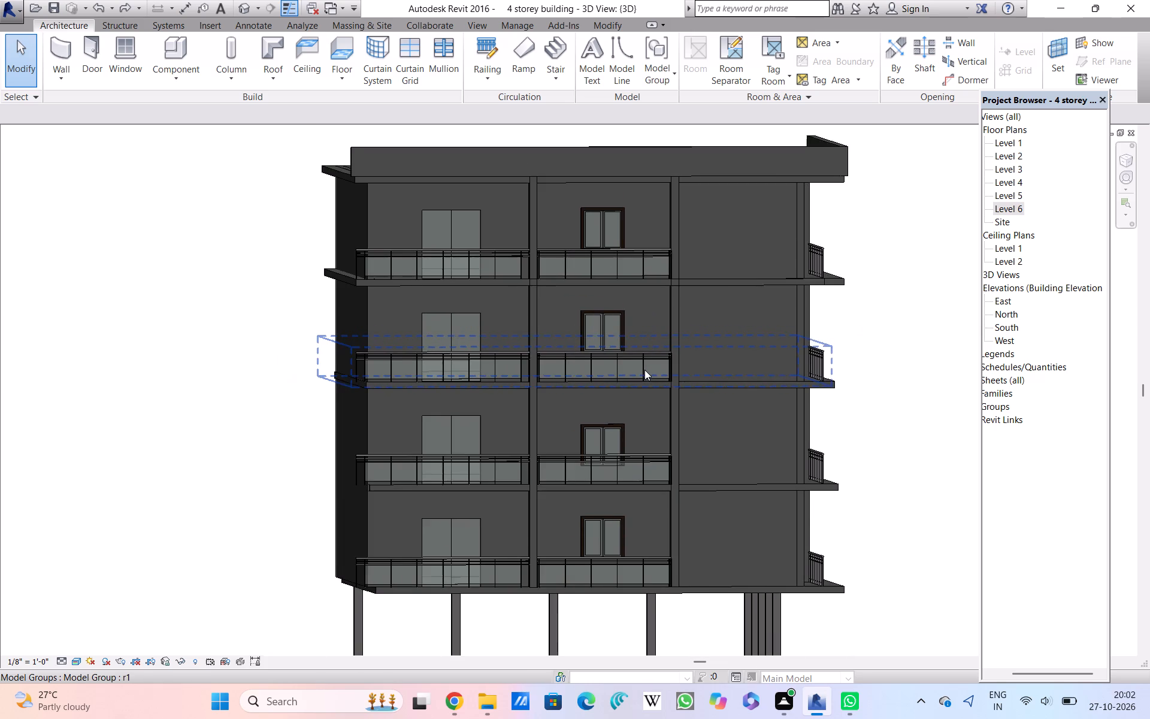
Examine the facade's stacked balconies, side railings and ground-floor columns at medium and long range.
scroll(644, 370, "up", 1)
scroll(644, 370, "down", 1)
scroll(644, 370, "up", 1)
scroll(644, 370, "down", 1)
scroll(644, 370, "up", 1)
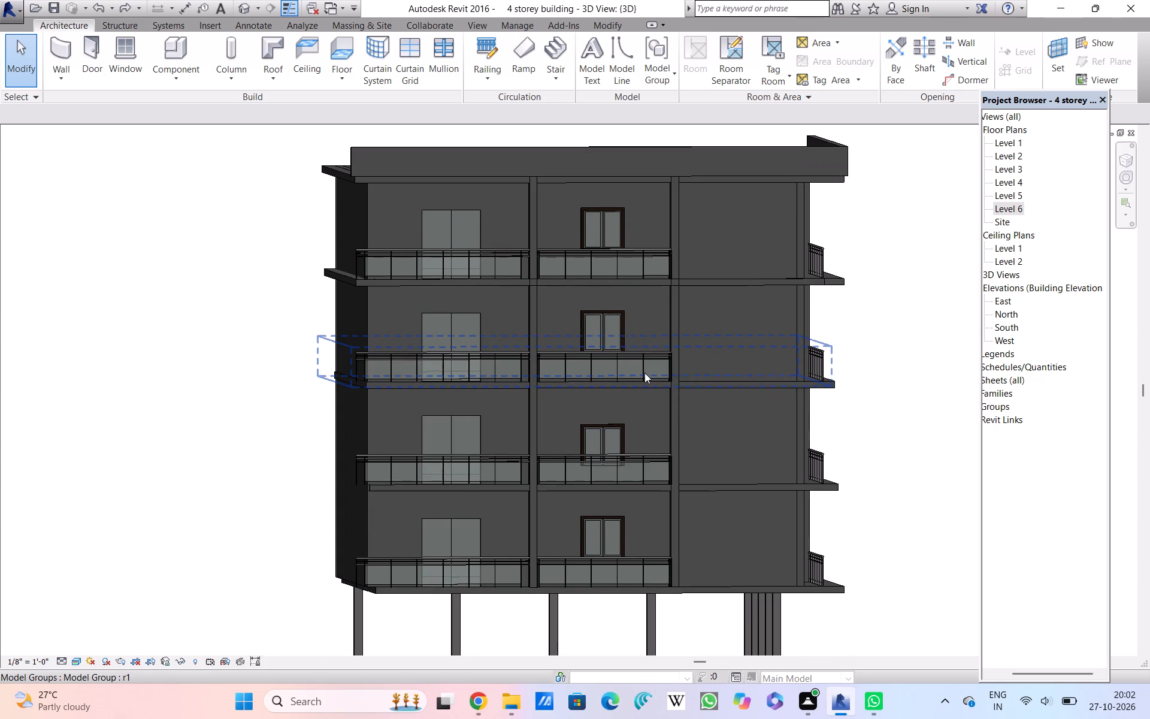
scroll(644, 373, "down", 2)
scroll(644, 373, "up", 2)
scroll(644, 373, "down", 1)
scroll(644, 372, "up", 1)
scroll(644, 371, "down", 1)
scroll(644, 371, "up", 2)
scroll(644, 370, "down", 2)
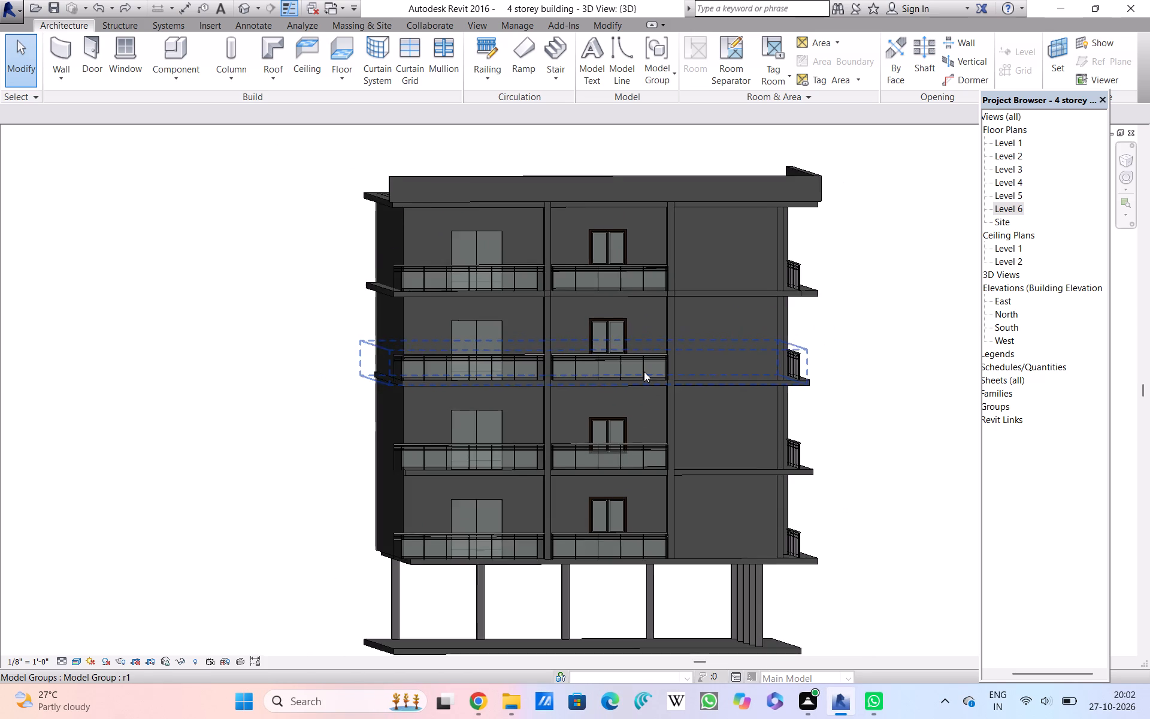
scroll(644, 371, "down", 3)
scroll(644, 371, "up", 2)
scroll(644, 374, "down", 2)
scroll(645, 378, "up", 1)
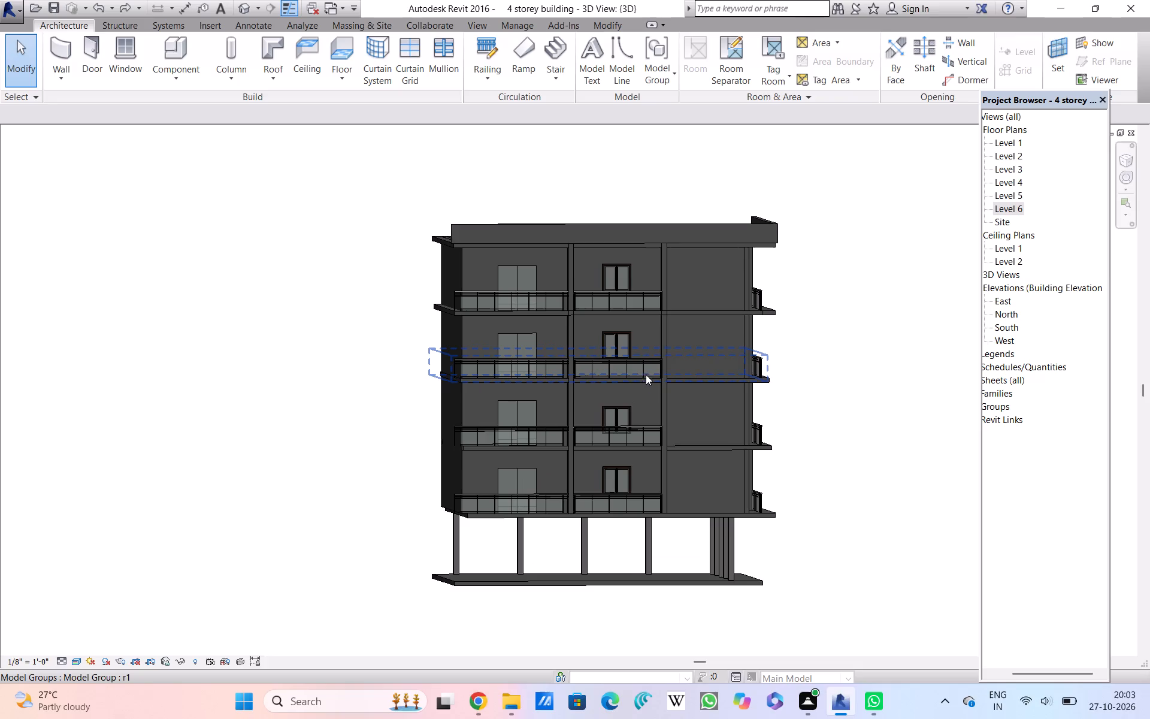
scroll(648, 386, "up", 1)
scroll(648, 386, "down", 1)
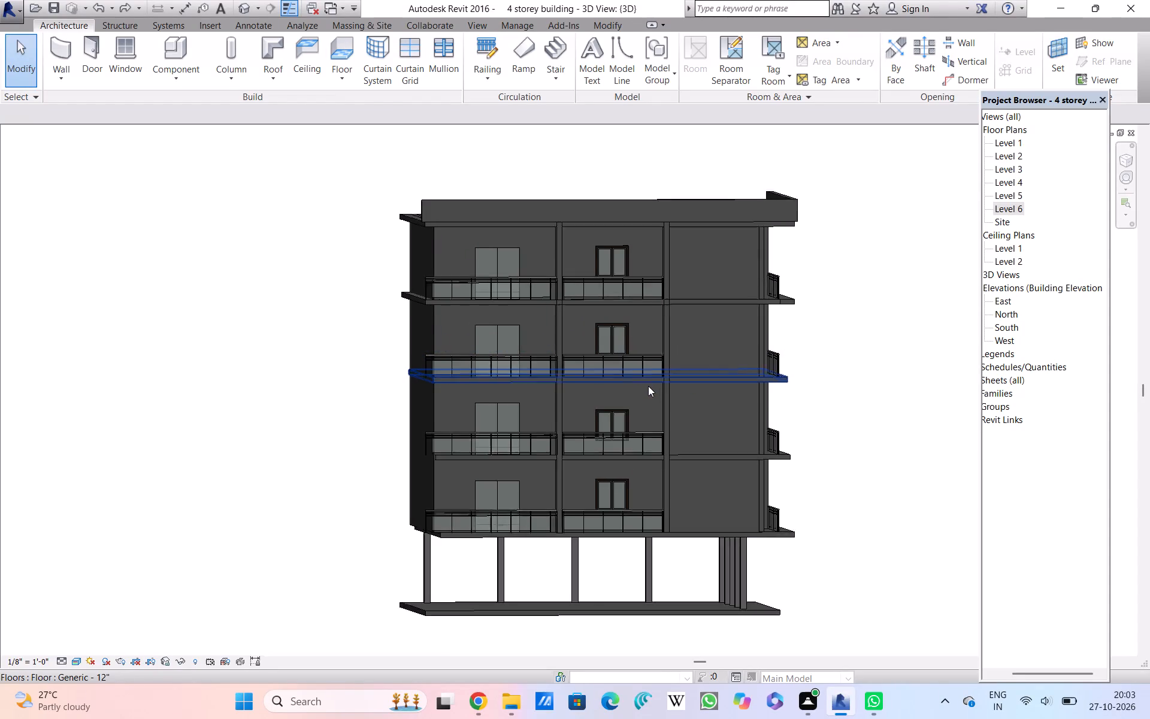
Examine the overall building elevation, including the mid-height floor slab, parapet, open ground floor and base slab.
scroll(648, 385, "up", 1)
scroll(648, 385, "down", 1)
scroll(648, 385, "up", 1)
scroll(648, 385, "down", 3)
scroll(649, 385, "up", 3)
scroll(649, 384, "down", 2)
scroll(649, 384, "up", 1)
scroll(649, 384, "down", 1)
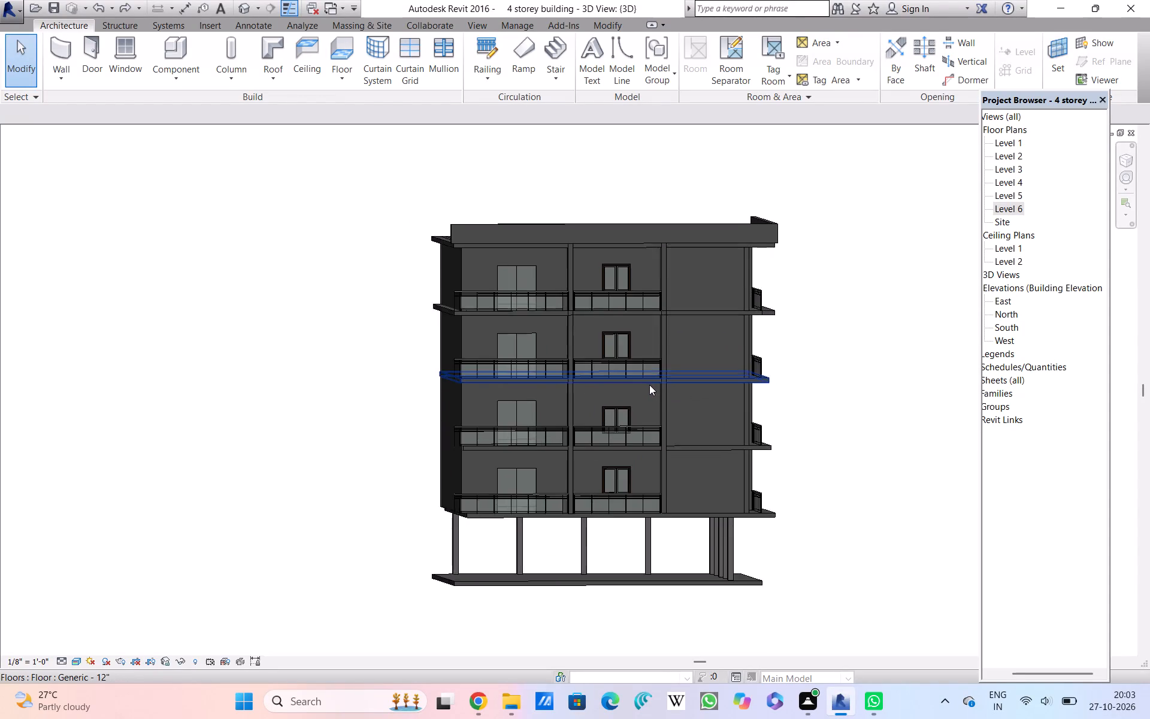
scroll(649, 385, "down", 1)
scroll(649, 385, "up", 2)
scroll(650, 385, "down", 1)
scroll(650, 385, "up", 1)
scroll(650, 385, "down", 1)
scroll(650, 385, "up", 2)
scroll(650, 385, "down", 1)
scroll(651, 384, "up", 2)
scroll(651, 382, "down", 2)
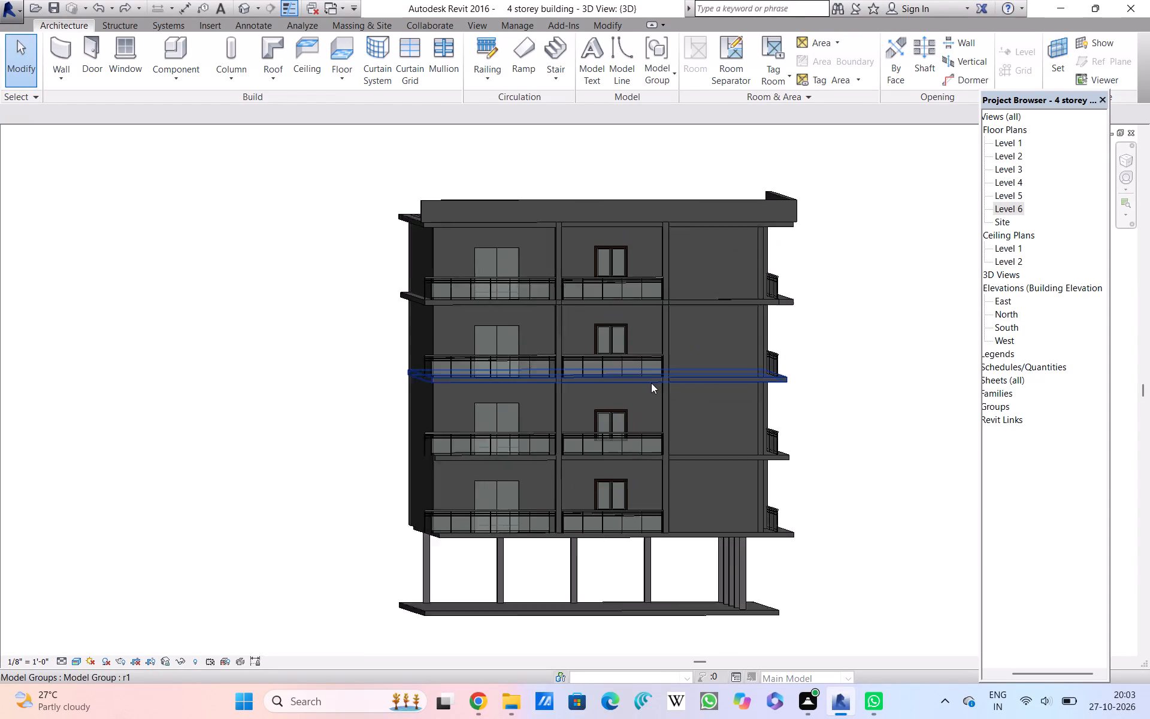
Examine the middle storeys' floor slab edge, glass railings and framed windows at close range and against the full facade.
scroll(652, 386, "up", 2)
scroll(652, 380, "down", 3)
scroll(652, 383, "up", 2)
scroll(652, 383, "down", 2)
scroll(652, 383, "up", 8)
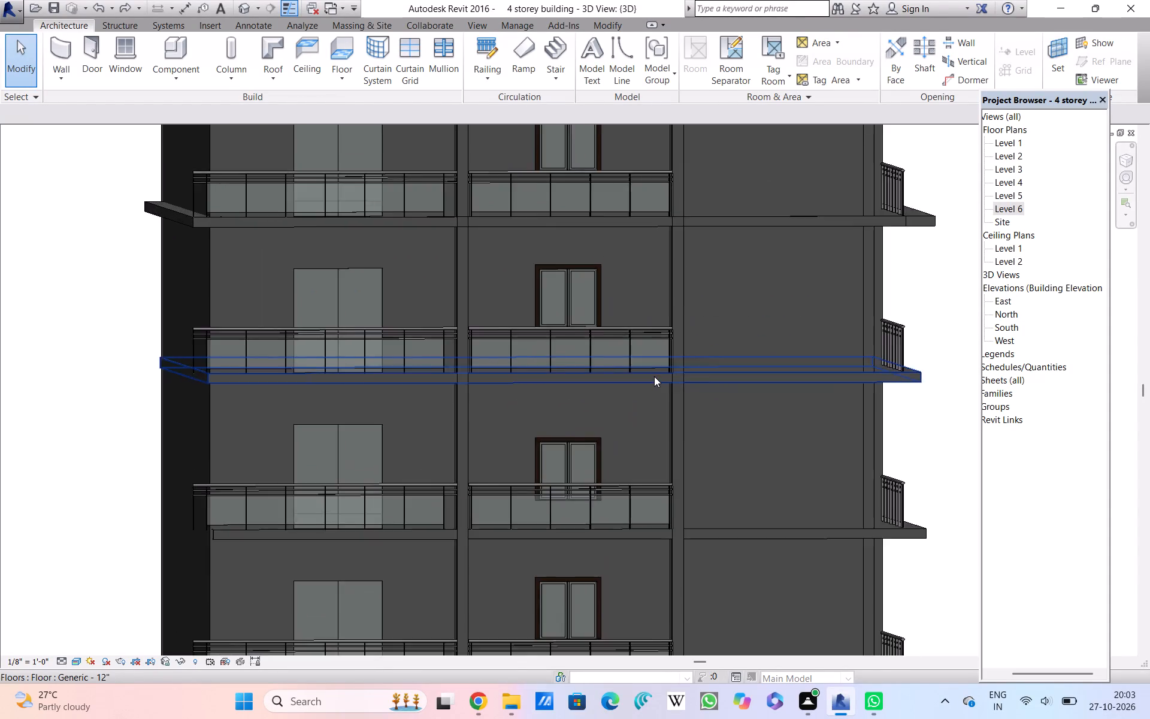
scroll(654, 376, "down", 2)
scroll(654, 377, "up", 1)
scroll(654, 377, "down", 1)
scroll(654, 377, "up", 1)
scroll(654, 377, "down", 2)
scroll(654, 378, "up", 2)
scroll(654, 379, "down", 2)
scroll(654, 379, "up", 1)
scroll(654, 379, "down", 1)
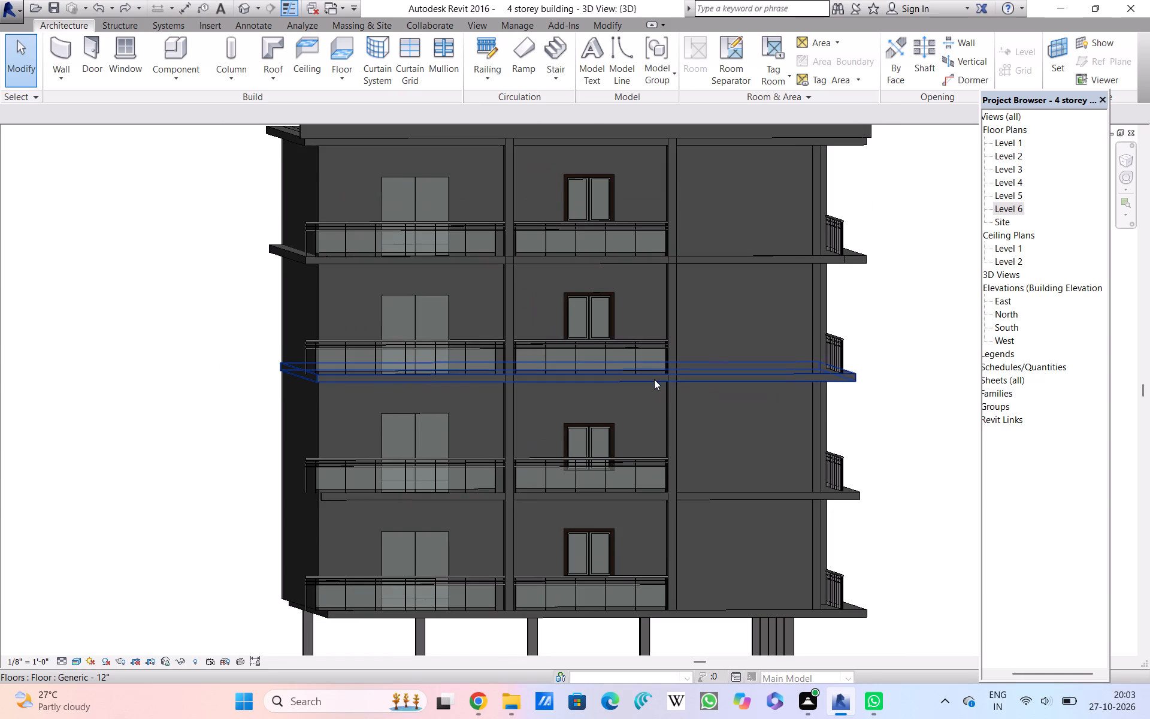
Examine the four storeys' balcony railings, openings and blank wall bay between the roof edge and the column tops.
scroll(654, 380, "up", 1)
scroll(654, 380, "down", 2)
scroll(654, 380, "up", 1)
scroll(654, 382, "down", 1)
scroll(654, 382, "up", 2)
scroll(654, 382, "down", 2)
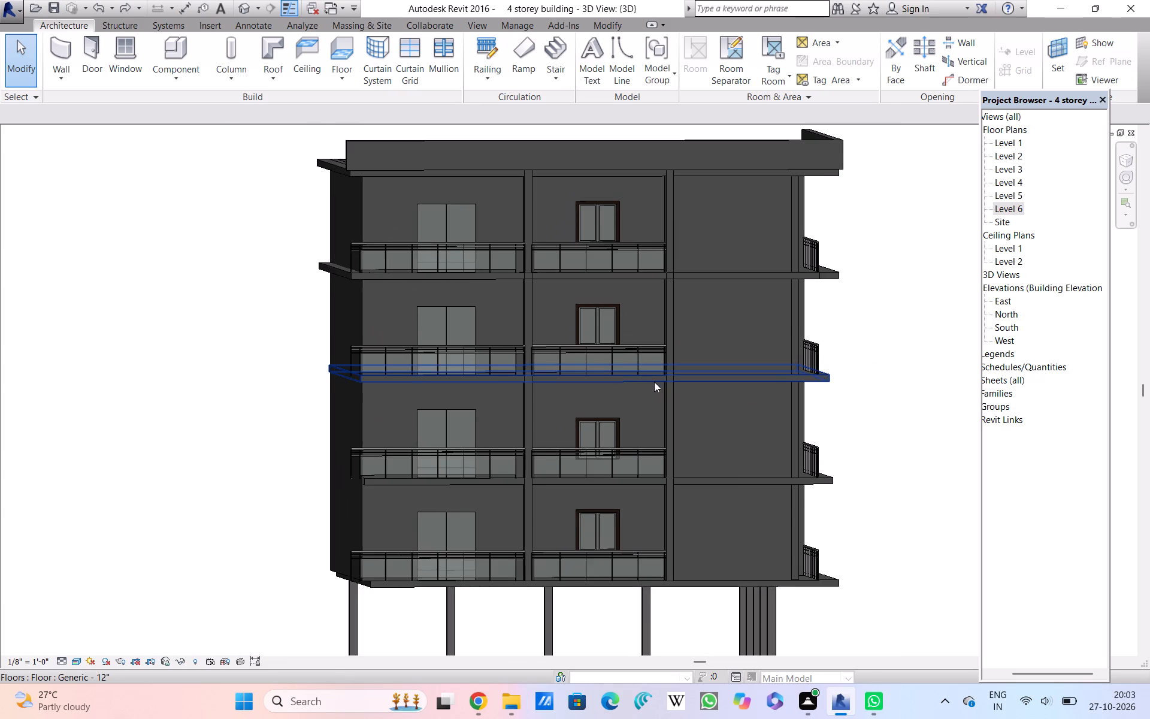
scroll(654, 382, "up", 1)
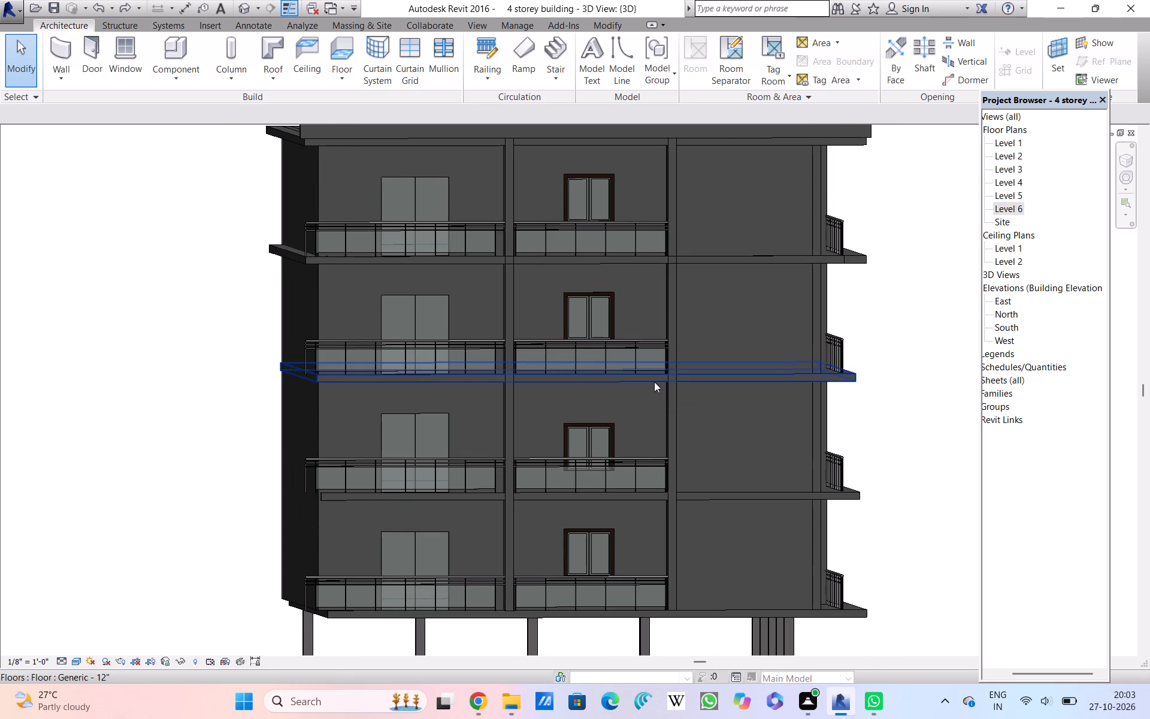
scroll(655, 381, "up", 1)
scroll(655, 380, "down", 1)
scroll(655, 384, "up", 2)
scroll(655, 386, "down", 3)
scroll(655, 386, "up", 2)
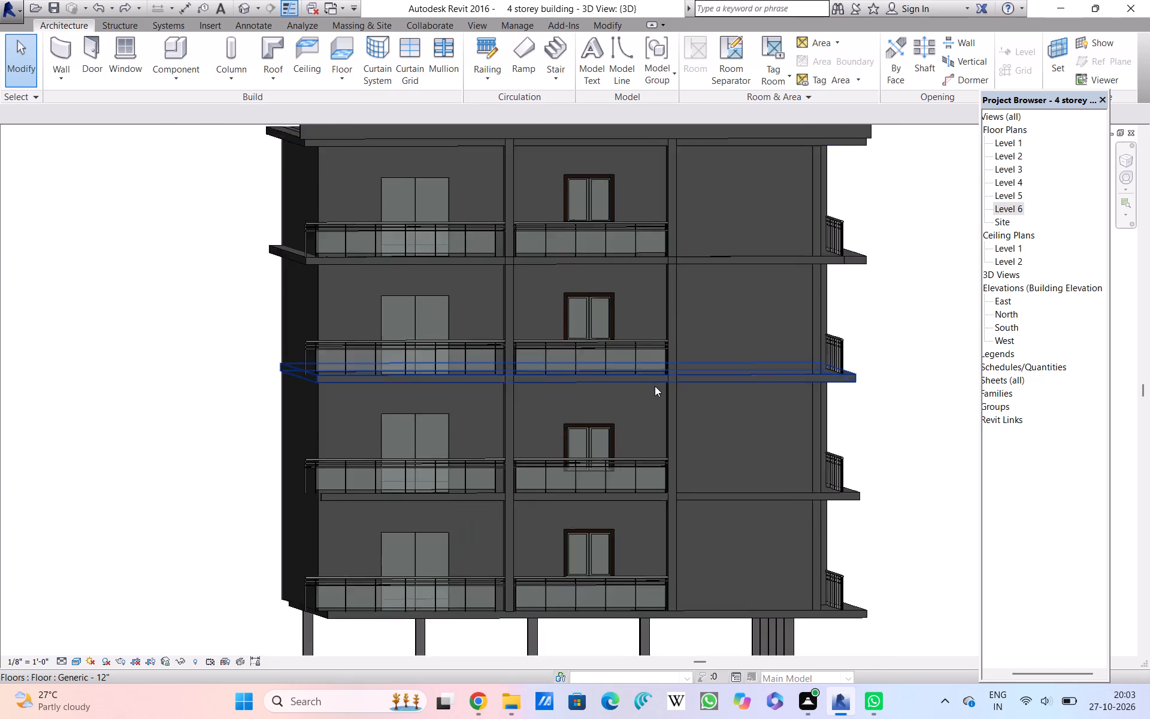
scroll(655, 388, "down", 2)
scroll(655, 388, "up", 2)
scroll(655, 386, "down", 1)
scroll(655, 386, "up", 1)
scroll(655, 386, "down", 2)
scroll(656, 395, "up", 2)
scroll(656, 397, "down", 1)
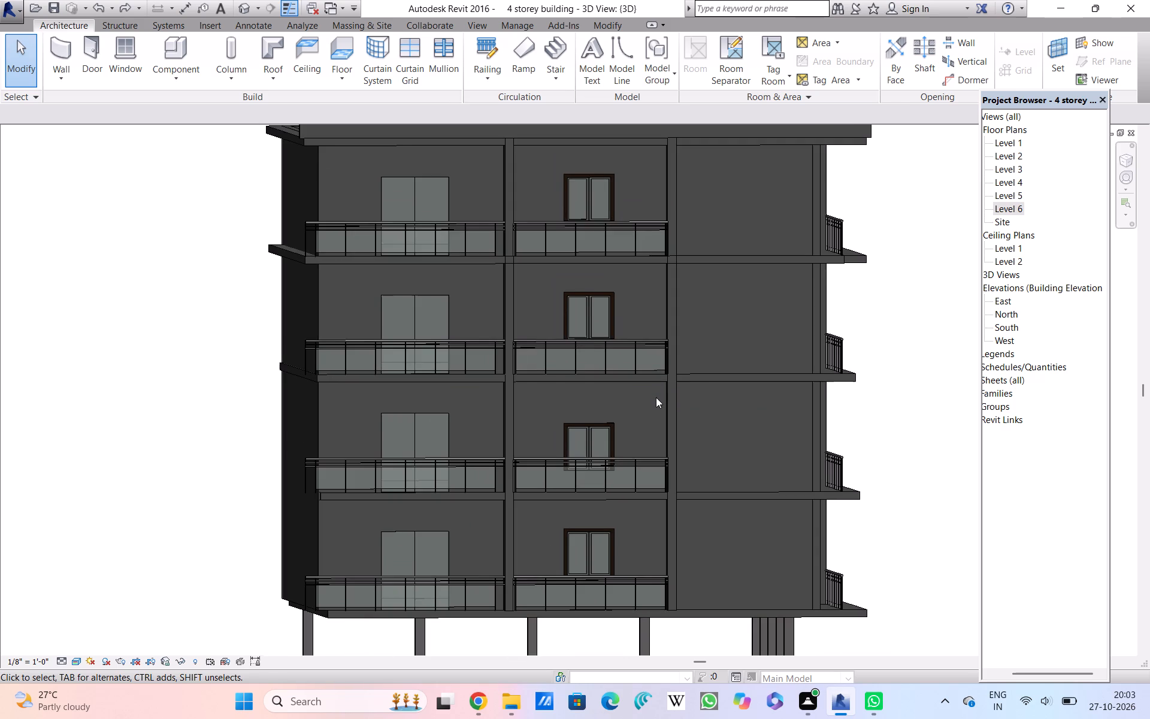
Examine the vertical wall strip beside the blank bay and the adjoining middle-storey windows and balcony railings up close.
scroll(656, 397, "up", 3)
scroll(661, 384, "down", 2)
scroll(661, 388, "up", 1)
scroll(661, 391, "down", 1)
scroll(662, 391, "up", 1)
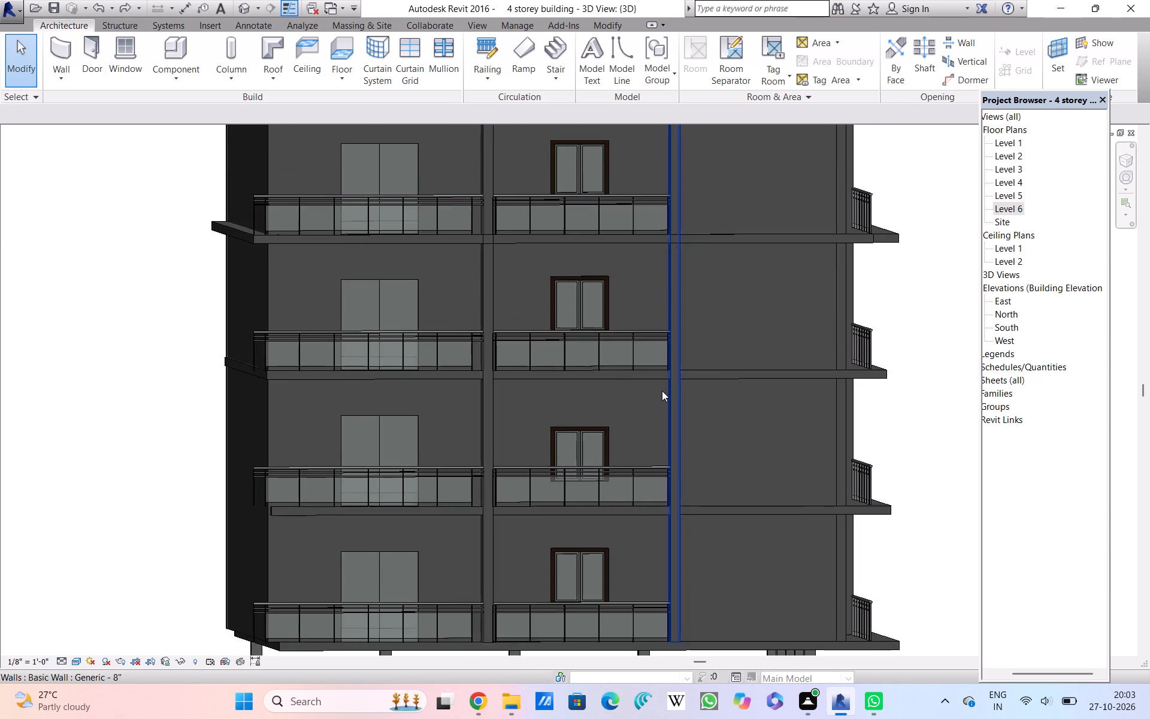
scroll(662, 391, "up", 2)
scroll(662, 392, "down", 2)
scroll(662, 392, "up", 1)
scroll(662, 394, "down", 2)
scroll(662, 394, "up", 2)
scroll(662, 394, "down", 2)
scroll(662, 392, "up", 2)
scroll(662, 392, "down", 1)
scroll(662, 392, "up", 1)
scroll(662, 393, "down", 1)
scroll(662, 393, "up", 1)
scroll(662, 394, "down", 1)
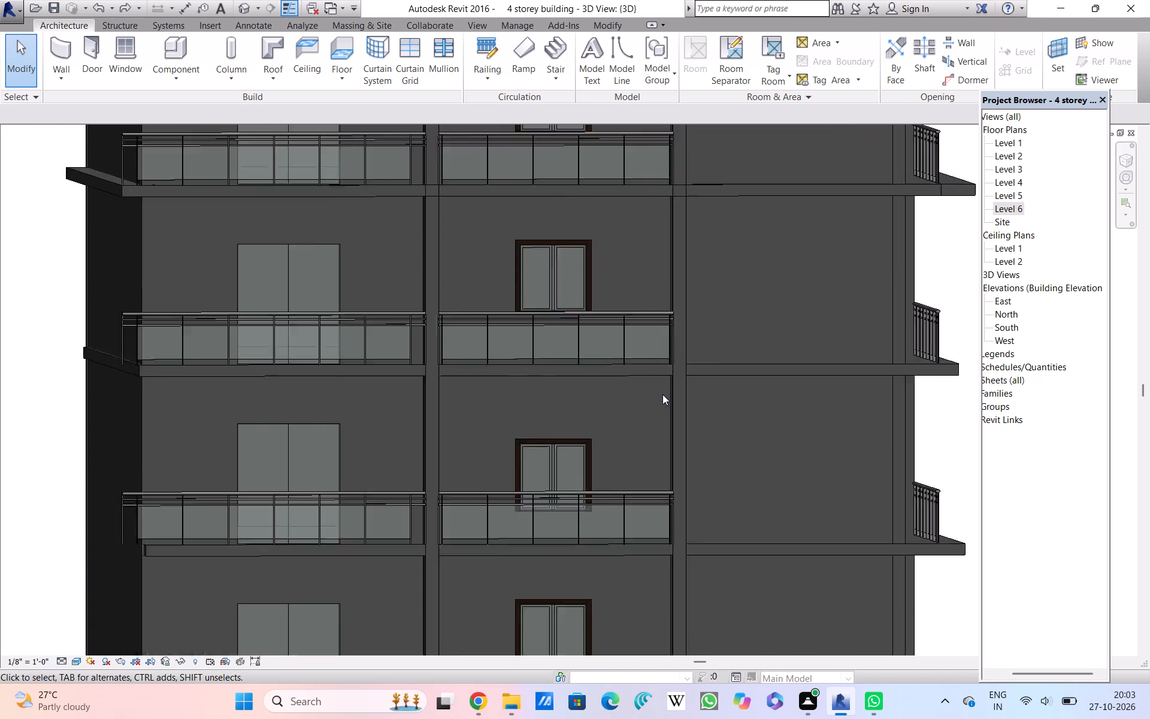
Examine the facade's stacked balcony railings, floor slab edges, windows and blank wall bay from the middle storeys out to the column tops.
scroll(662, 394, "down", 1)
scroll(662, 394, "up", 2)
scroll(662, 395, "down", 2)
scroll(662, 395, "up", 2)
scroll(662, 396, "down", 1)
scroll(662, 396, "up", 2)
scroll(662, 396, "down", 2)
scroll(662, 397, "up", 2)
scroll(662, 397, "down", 2)
scroll(662, 397, "up", 1)
scroll(662, 397, "down", 2)
scroll(662, 397, "up", 2)
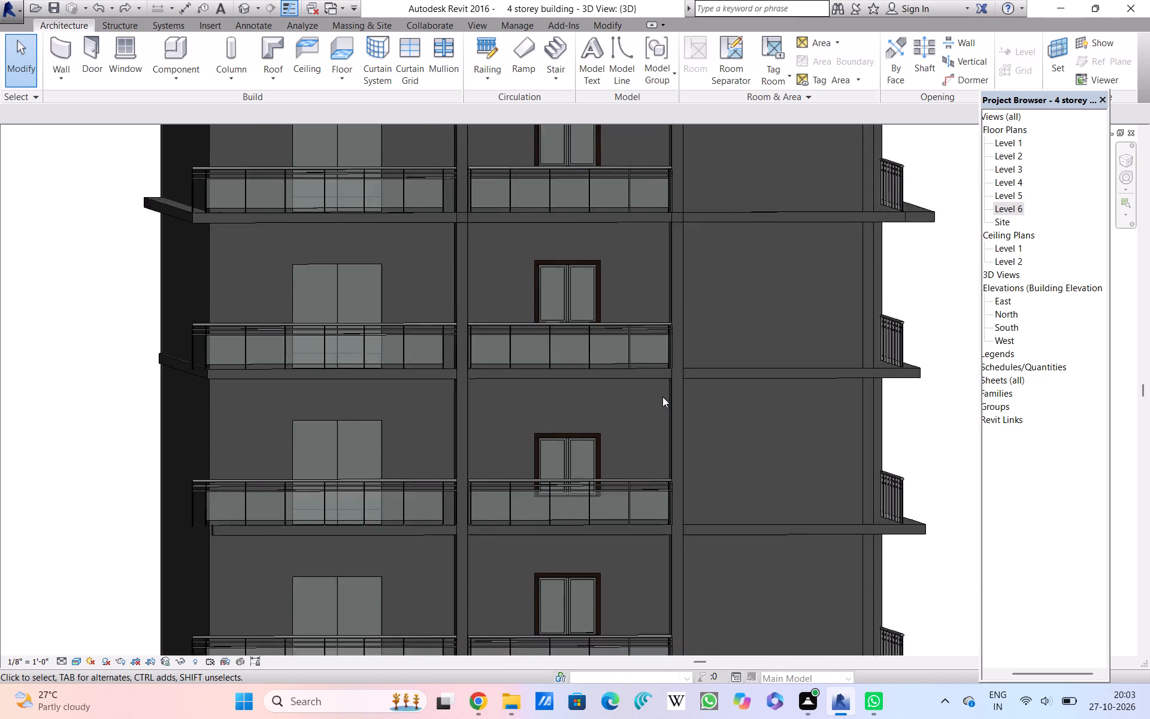
scroll(662, 397, "down", 2)
scroll(662, 397, "up", 2)
scroll(662, 397, "down", 2)
scroll(662, 397, "up", 2)
scroll(662, 397, "down", 1)
scroll(662, 397, "up", 1)
scroll(662, 398, "down", 1)
scroll(662, 398, "up", 1)
scroll(662, 398, "down", 2)
scroll(662, 398, "up", 1)
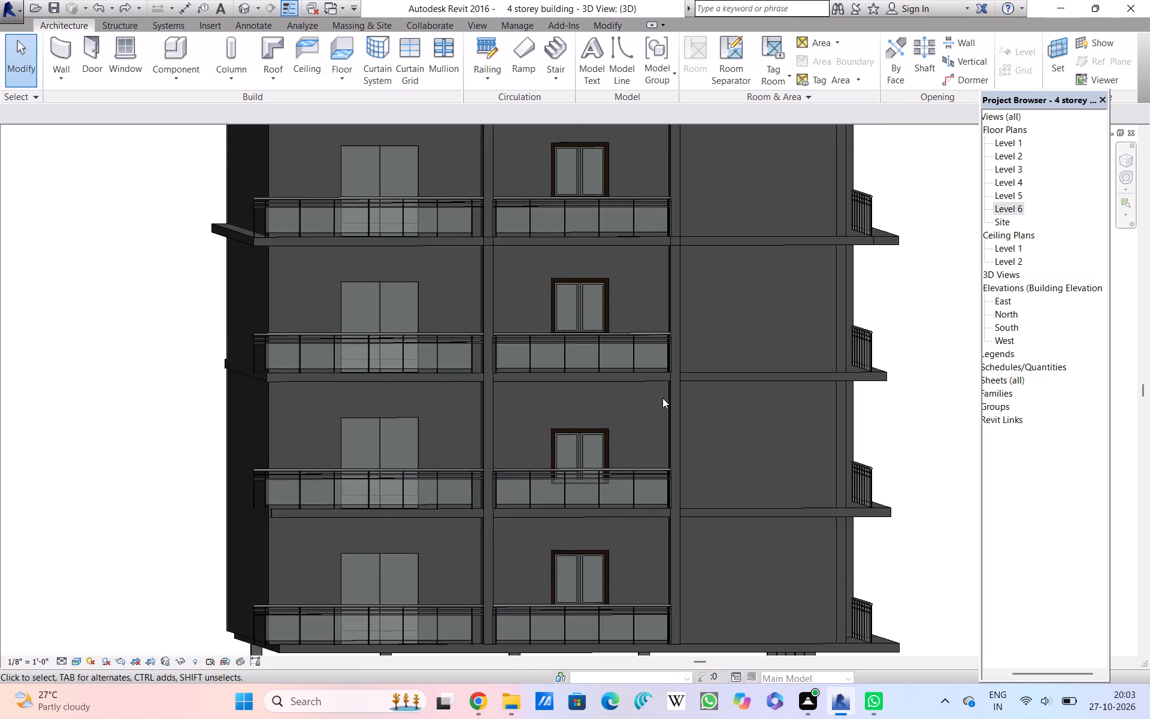
scroll(662, 398, "down", 1)
scroll(662, 398, "up", 1)
scroll(662, 398, "down", 1)
scroll(751, 69, "up", 2)
scroll(751, 69, "down", 2)
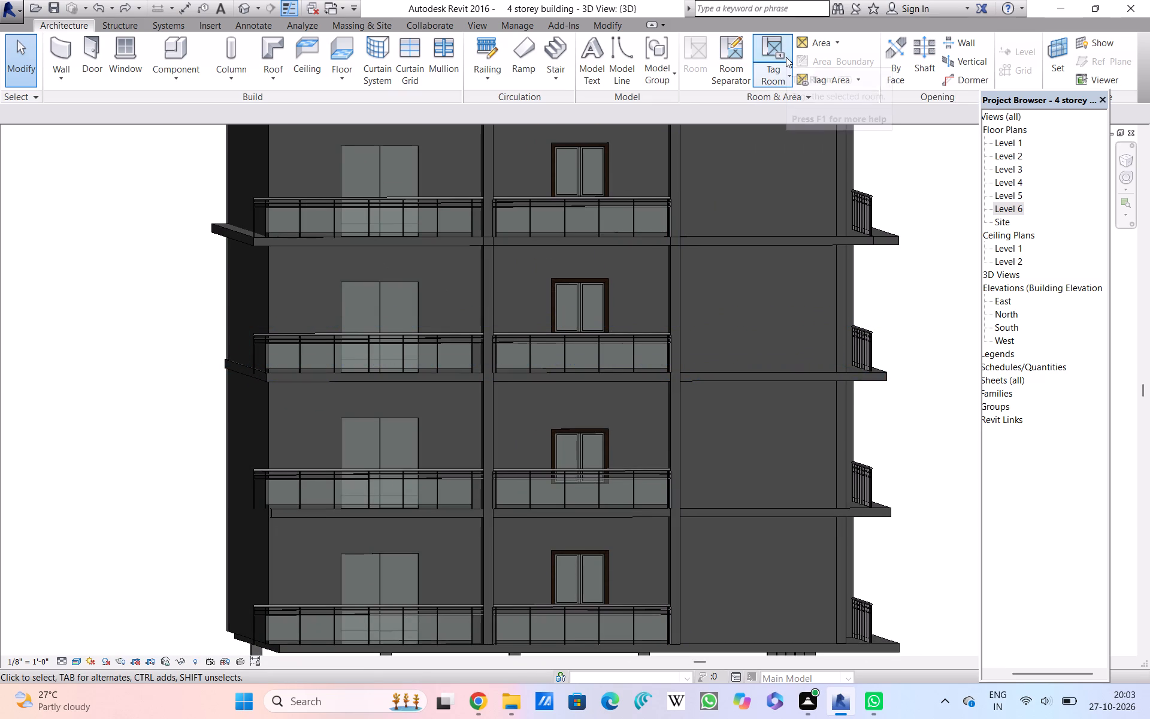
scroll(698, 365, "down", 3)
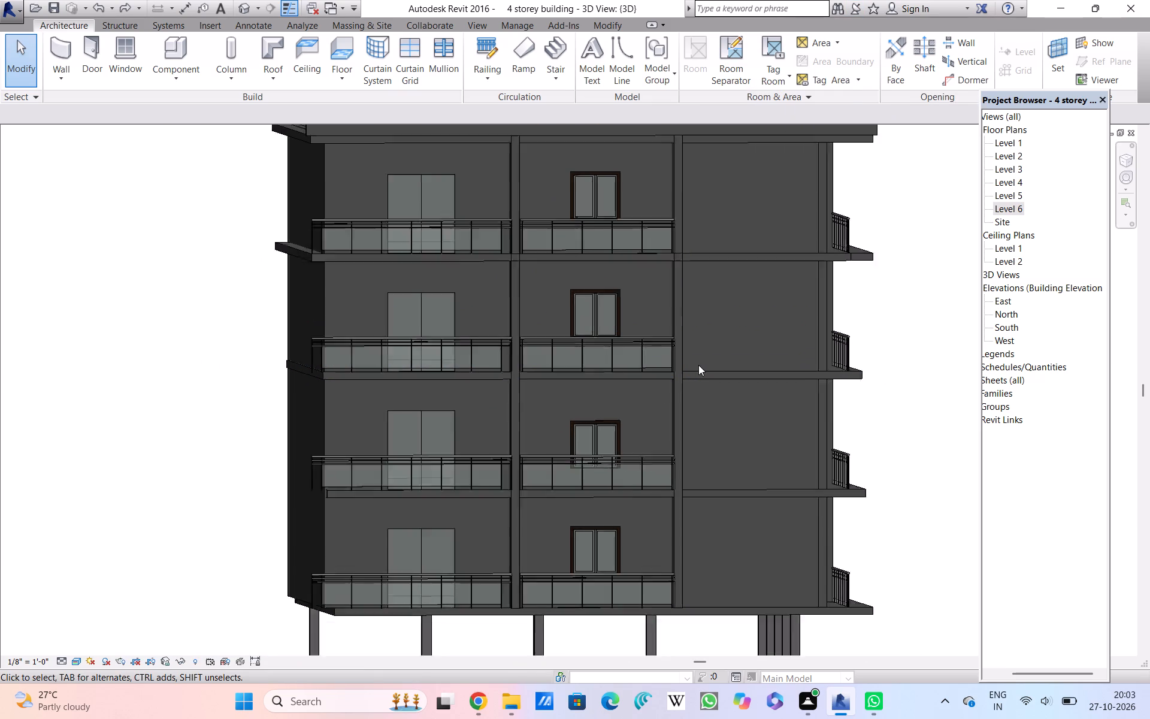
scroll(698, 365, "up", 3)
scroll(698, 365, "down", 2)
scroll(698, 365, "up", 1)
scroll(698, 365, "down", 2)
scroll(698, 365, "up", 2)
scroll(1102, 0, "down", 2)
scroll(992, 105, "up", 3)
Examine the lower storeys' glass balcony railings, large glazed openings and floor slab edges up close and against the full facade.
scroll(476, 510, "down", 3)
scroll(476, 515, "up", 7)
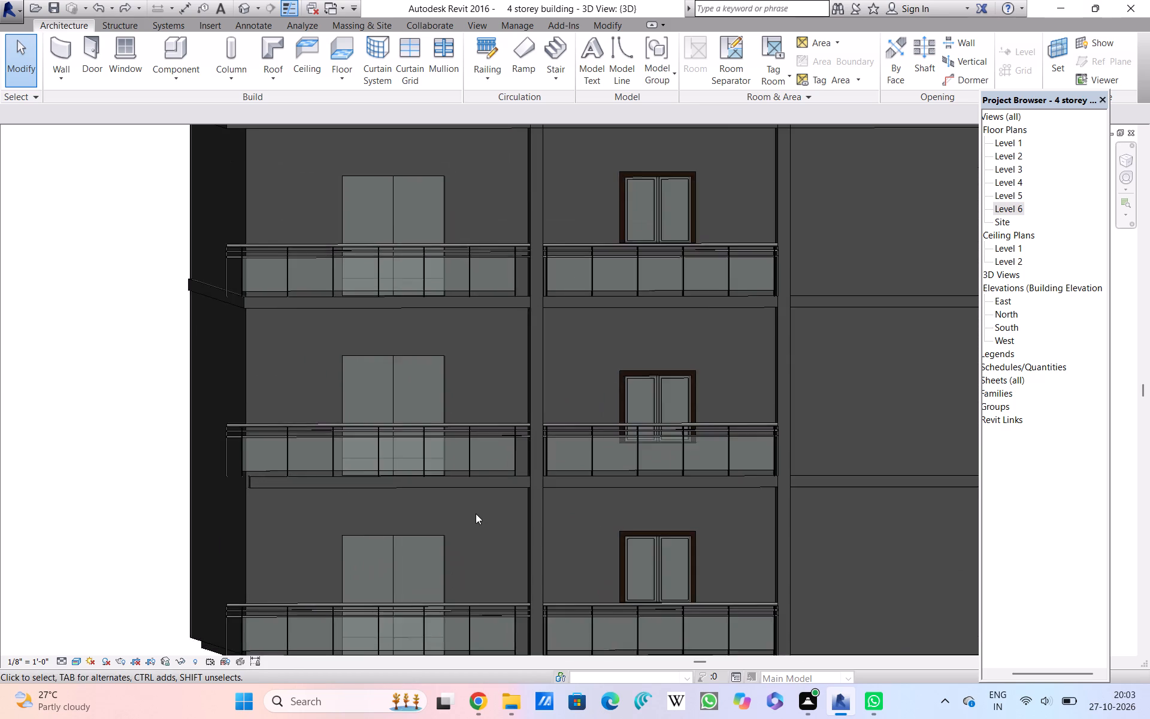
scroll(476, 512, "up", 3)
scroll(476, 512, "down", 8)
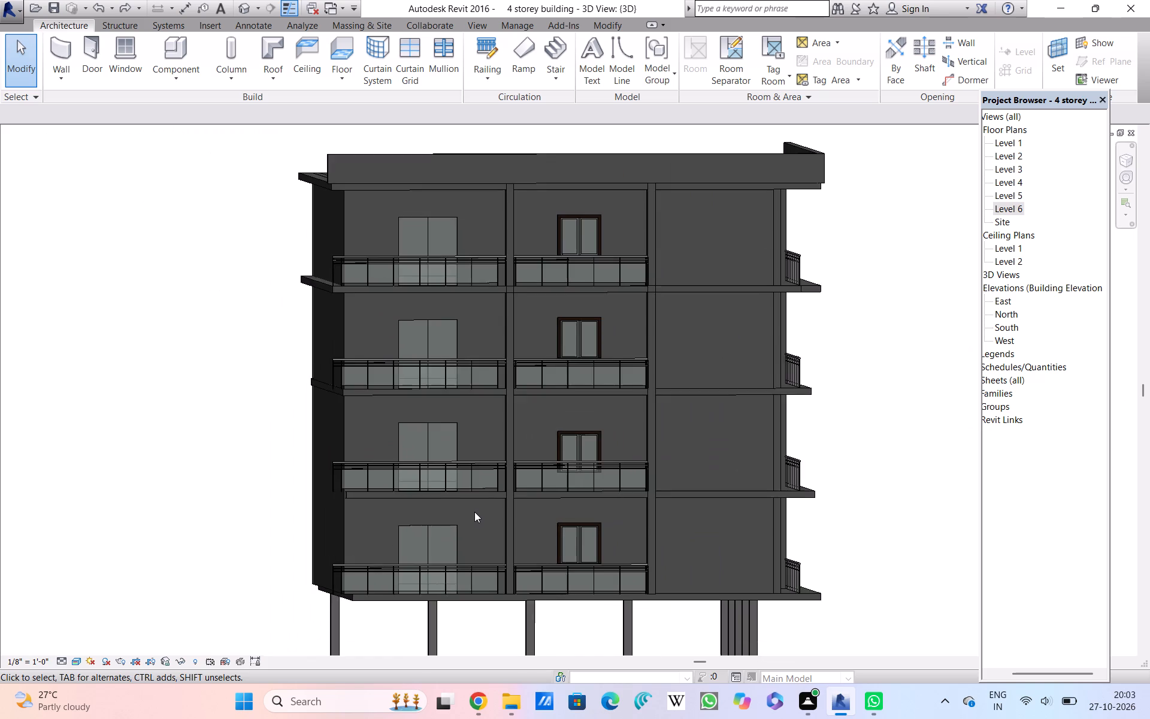
scroll(474, 512, "down", 5)
scroll(474, 512, "up", 6)
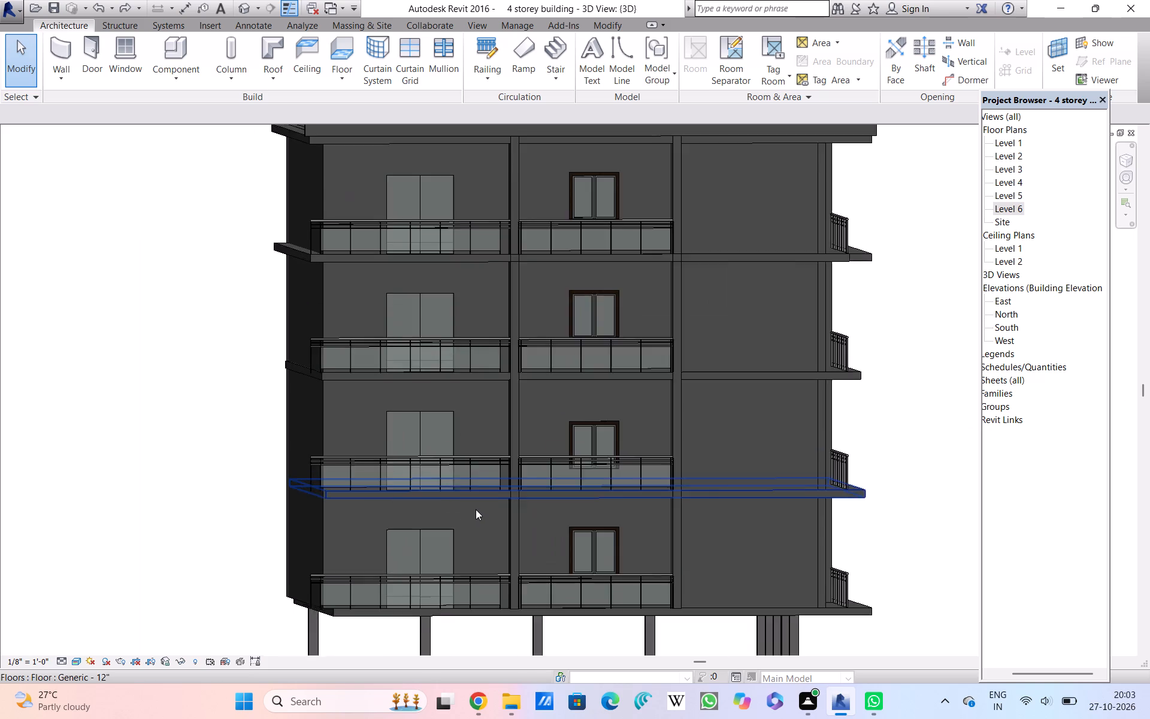
scroll(476, 509, "up", 3)
scroll(712, 253, "down", 4)
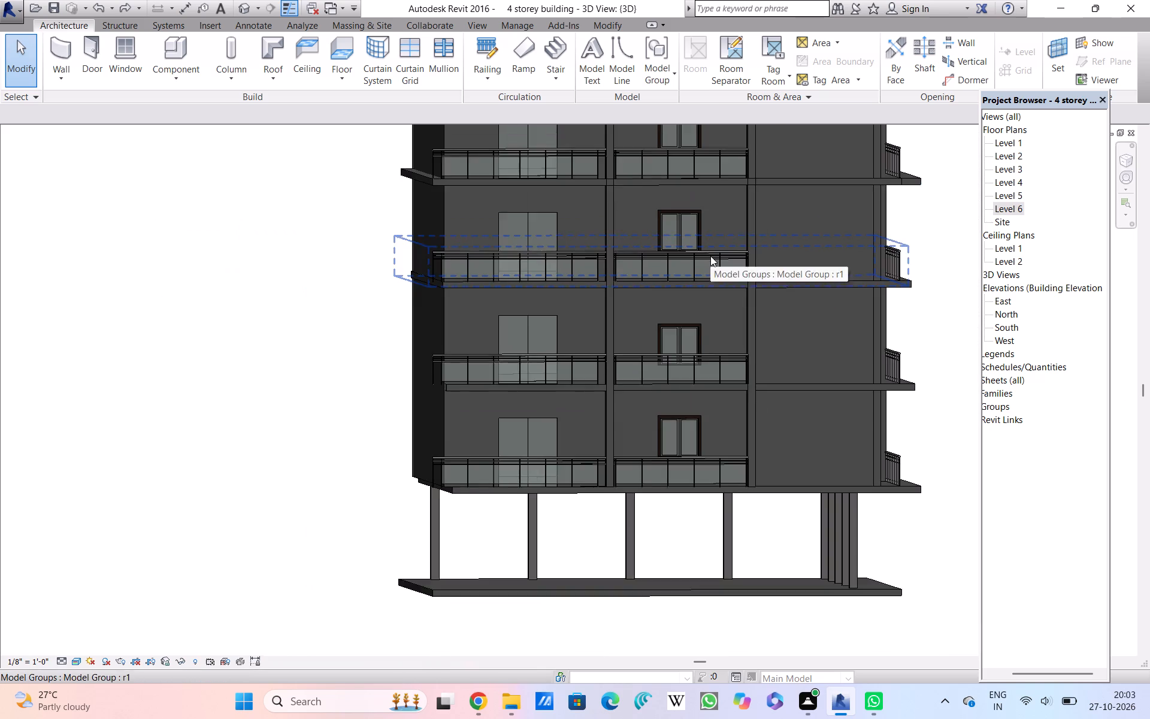
Examine the whole building elevation down to the ground-floor columns and base slab, including the lowest balcony railings.
scroll(710, 256, "down", 6)
scroll(712, 252, "up", 3)
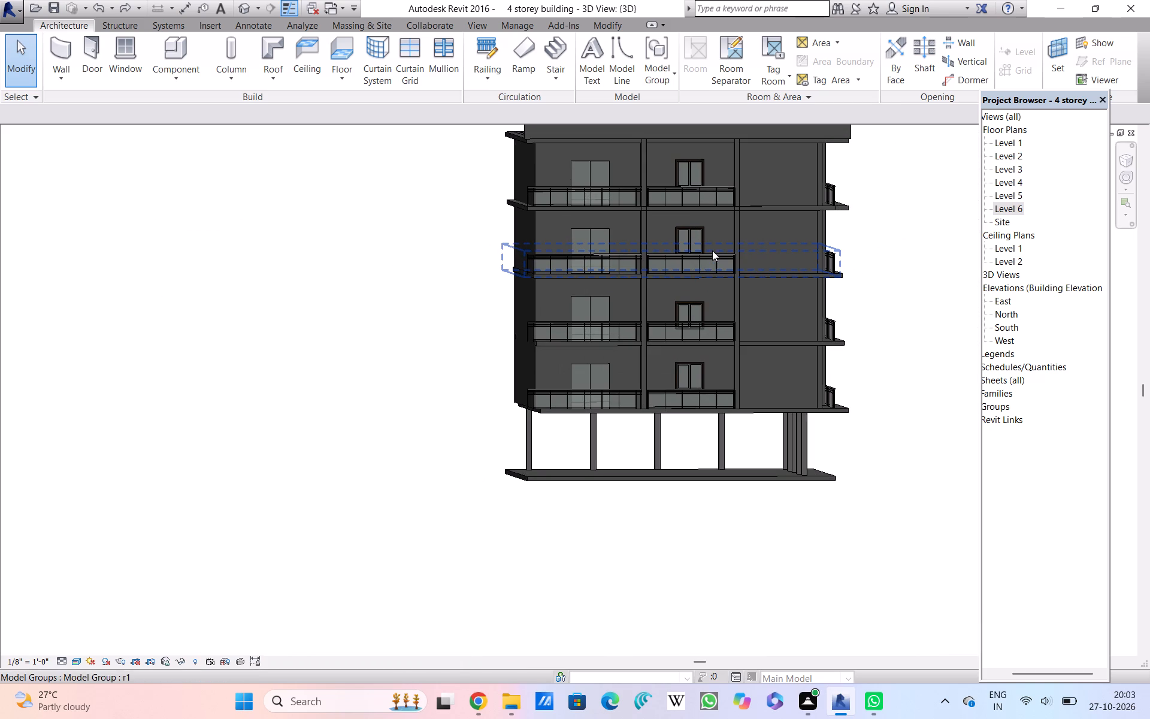
scroll(712, 248, "up", 1)
scroll(712, 249, "down", 3)
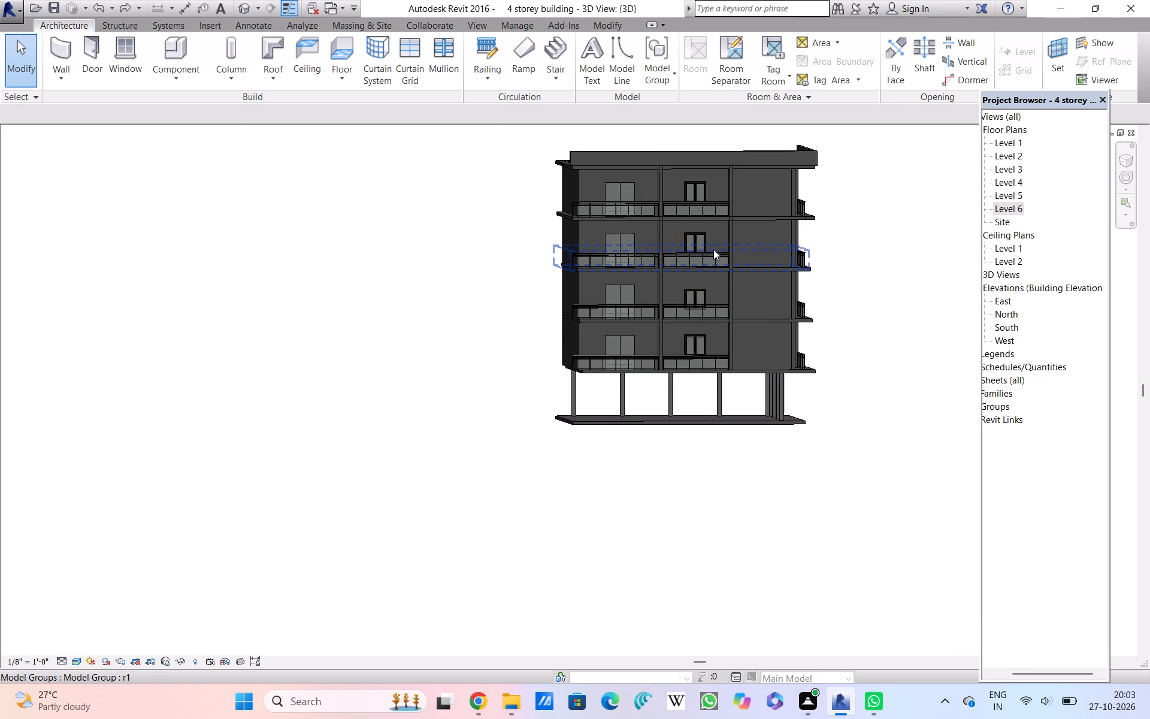
scroll(713, 248, "up", 7)
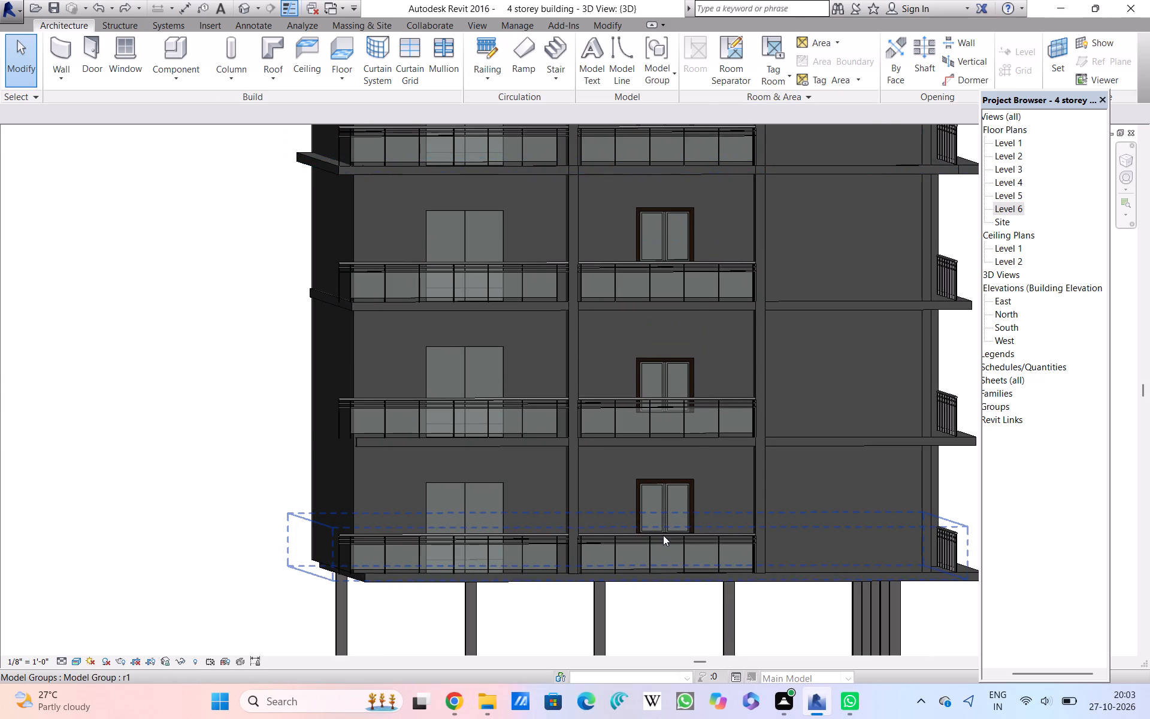
scroll(663, 537, "down", 2)
scroll(663, 537, "up", 2)
scroll(662, 540, "down", 3)
scroll(662, 540, "up", 2)
scroll(662, 540, "down", 2)
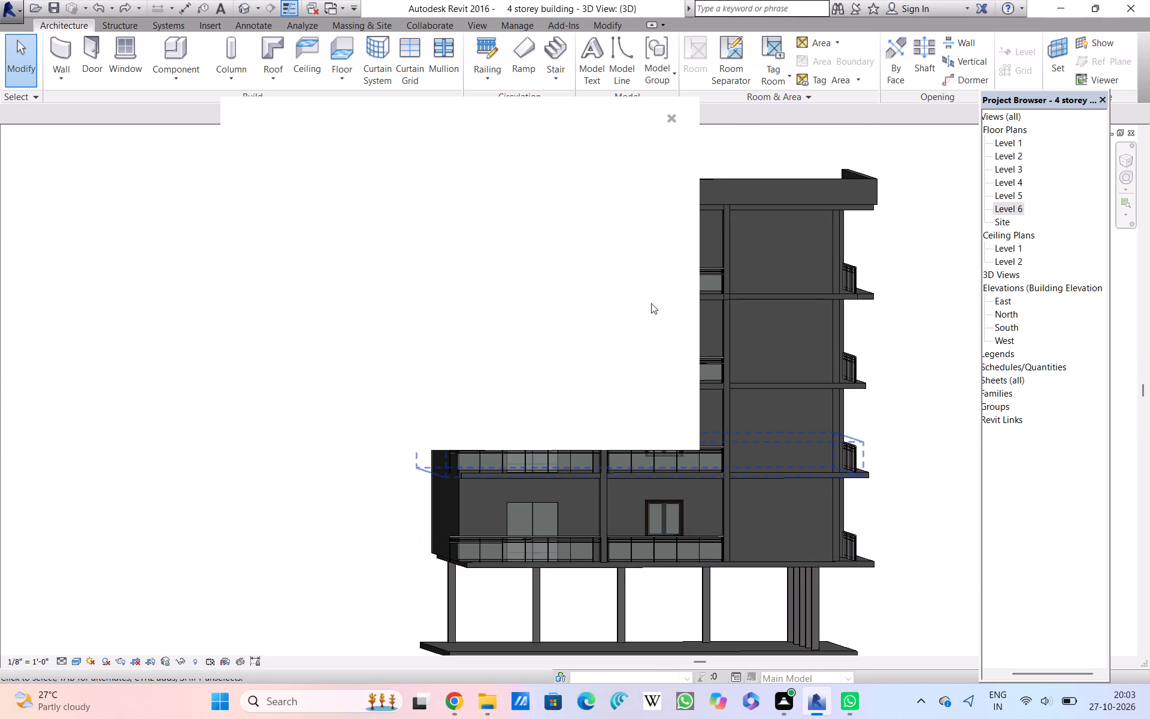
left_click(674, 116)
Examine the roof slab edge and the top storey's framed window and balcony railings up close and against the full elevation.
scroll(645, 219, "up", 1)
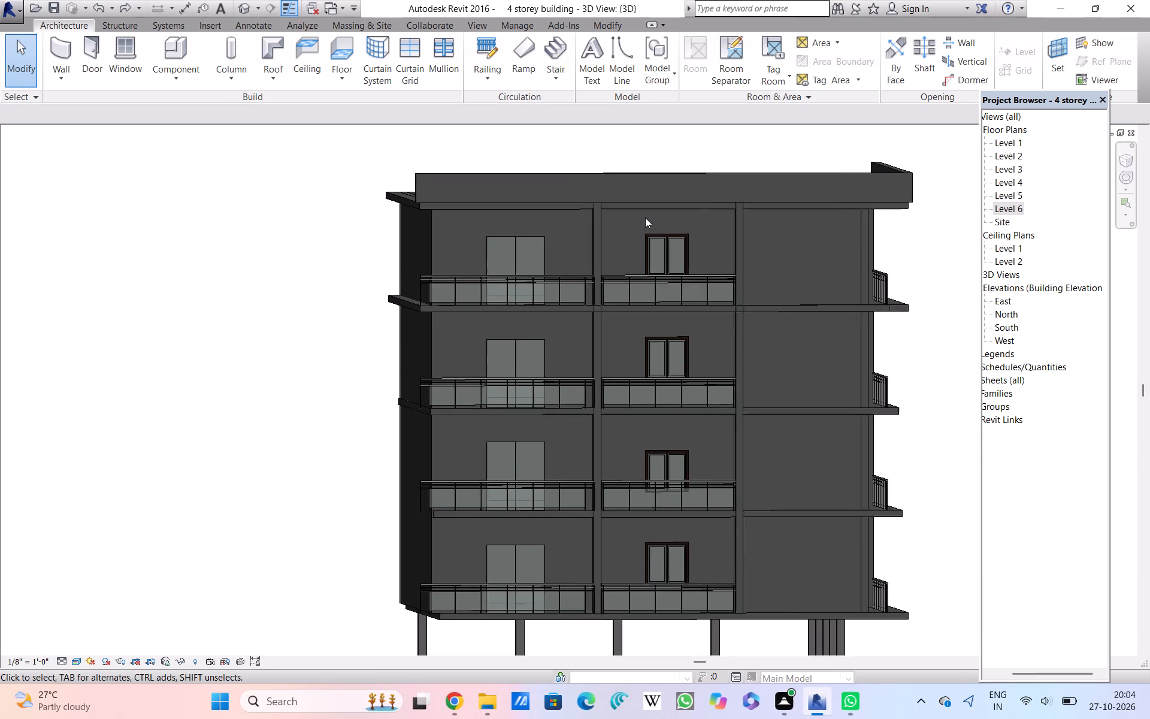
scroll(645, 217, "up", 10)
scroll(647, 215, "down", 7)
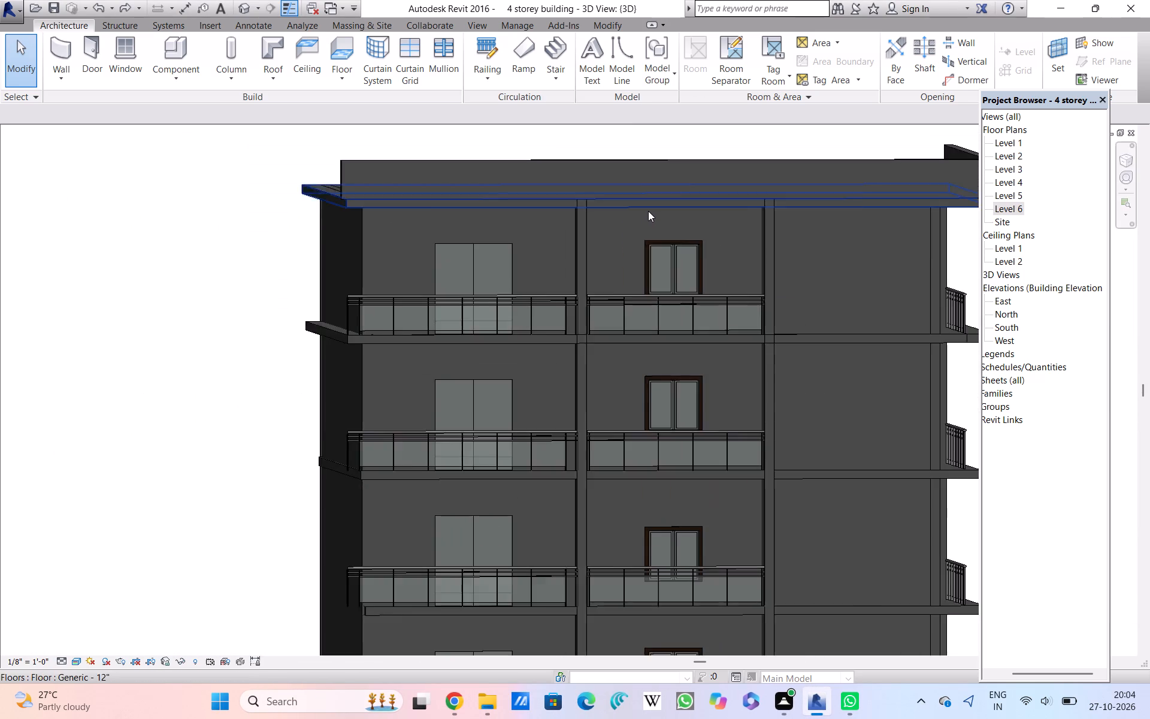
scroll(648, 211, "down", 7)
scroll(650, 207, "up", 13)
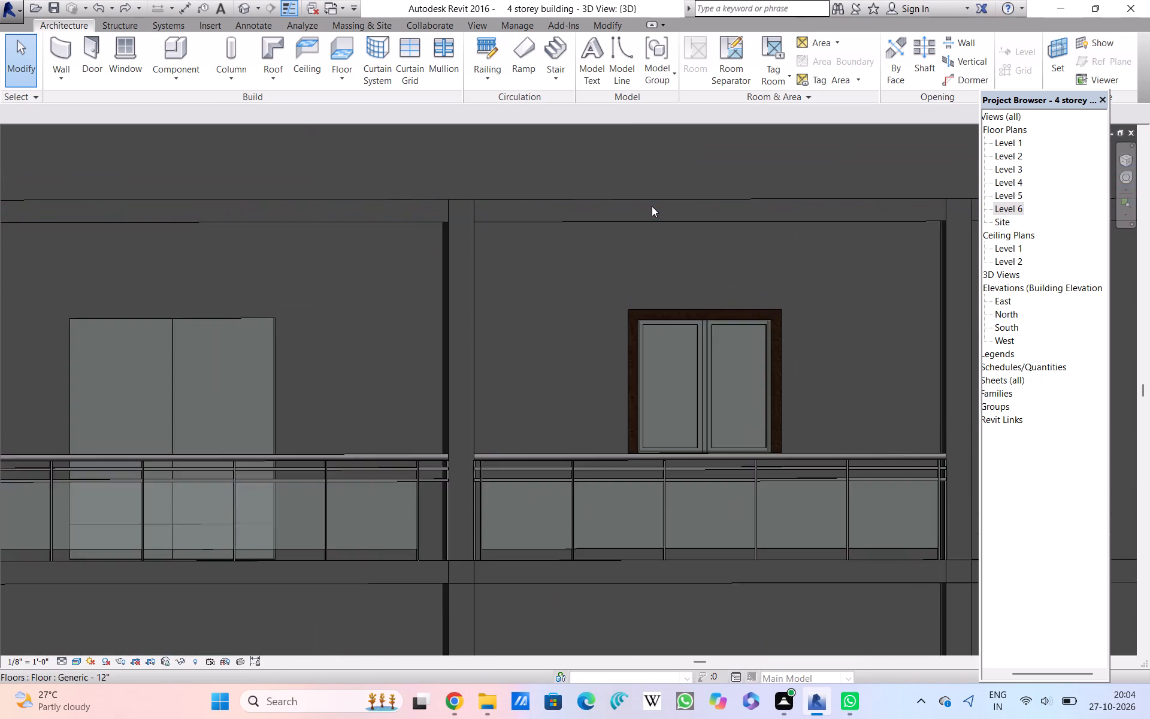
scroll(652, 208, "up", 6)
scroll(652, 210, "down", 13)
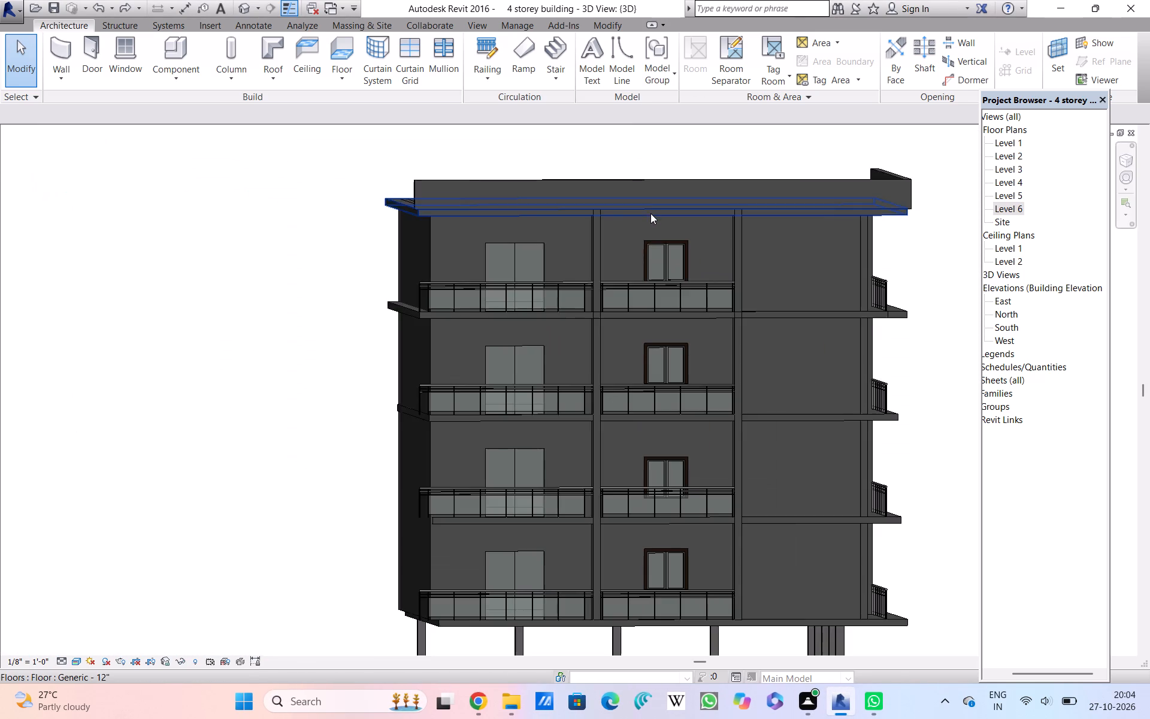
scroll(650, 213, "down", 3)
scroll(650, 213, "up", 15)
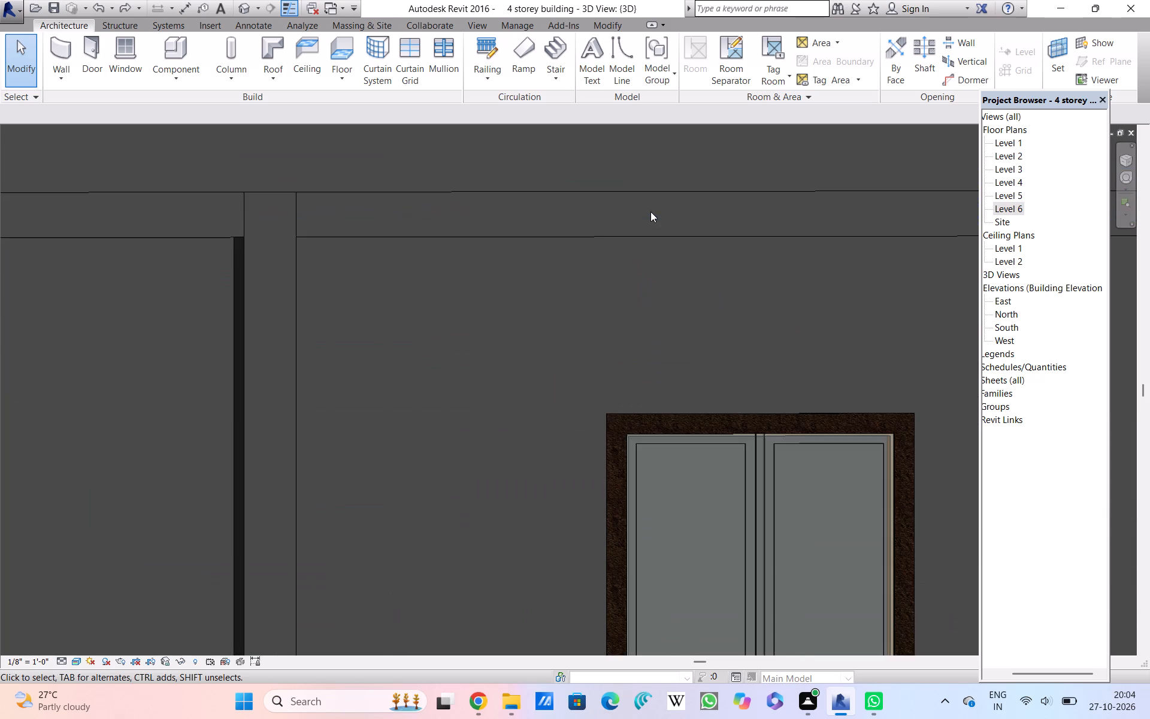
scroll(650, 210, "down", 15)
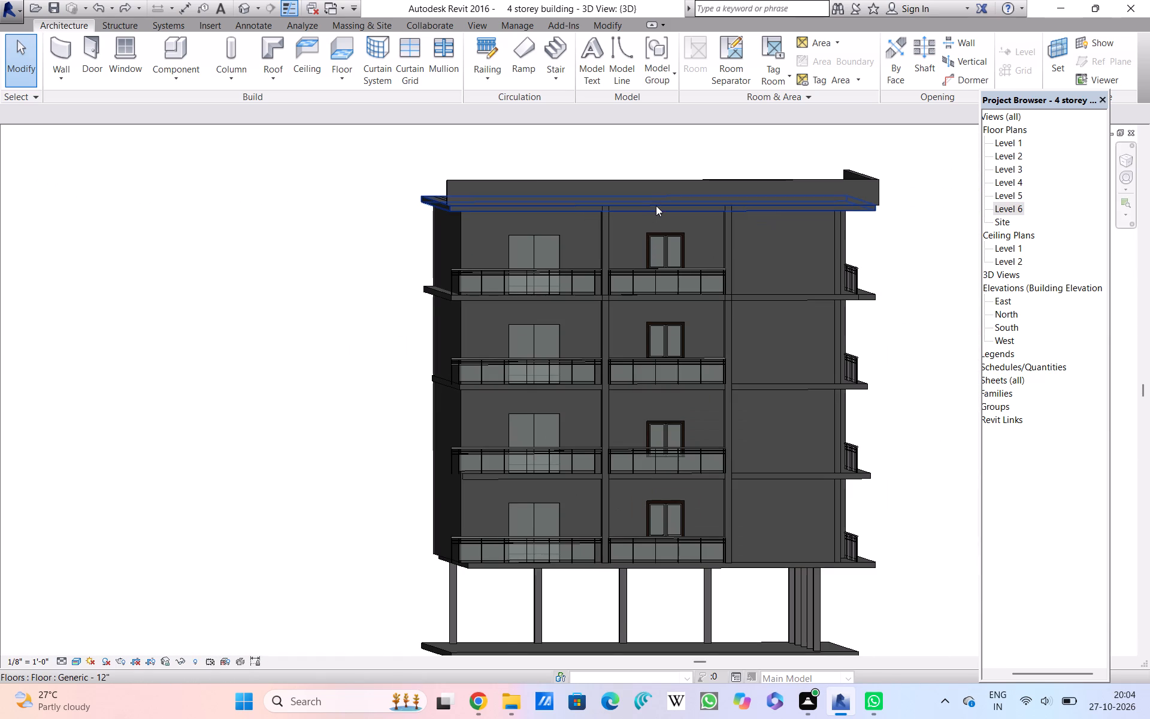
Examine the top-storey bays between the columns beneath the roof slab and compare them with the overall building elevation.
scroll(656, 207, "up", 10)
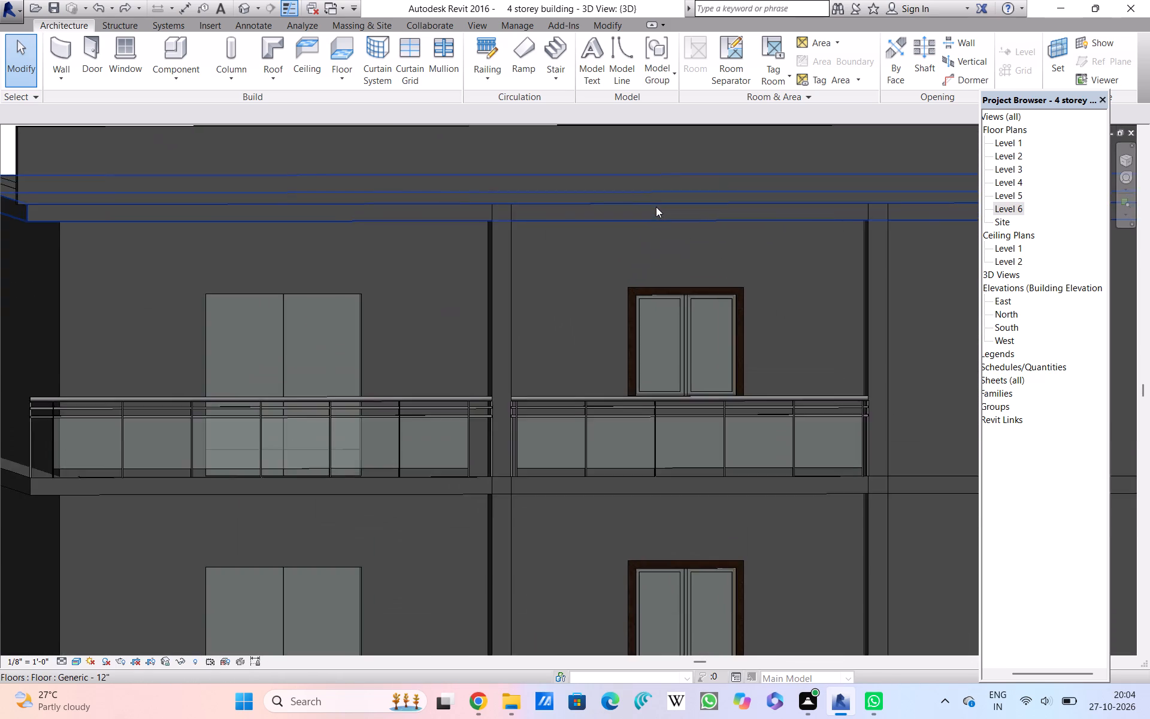
scroll(656, 207, "up", 5)
scroll(656, 207, "down", 15)
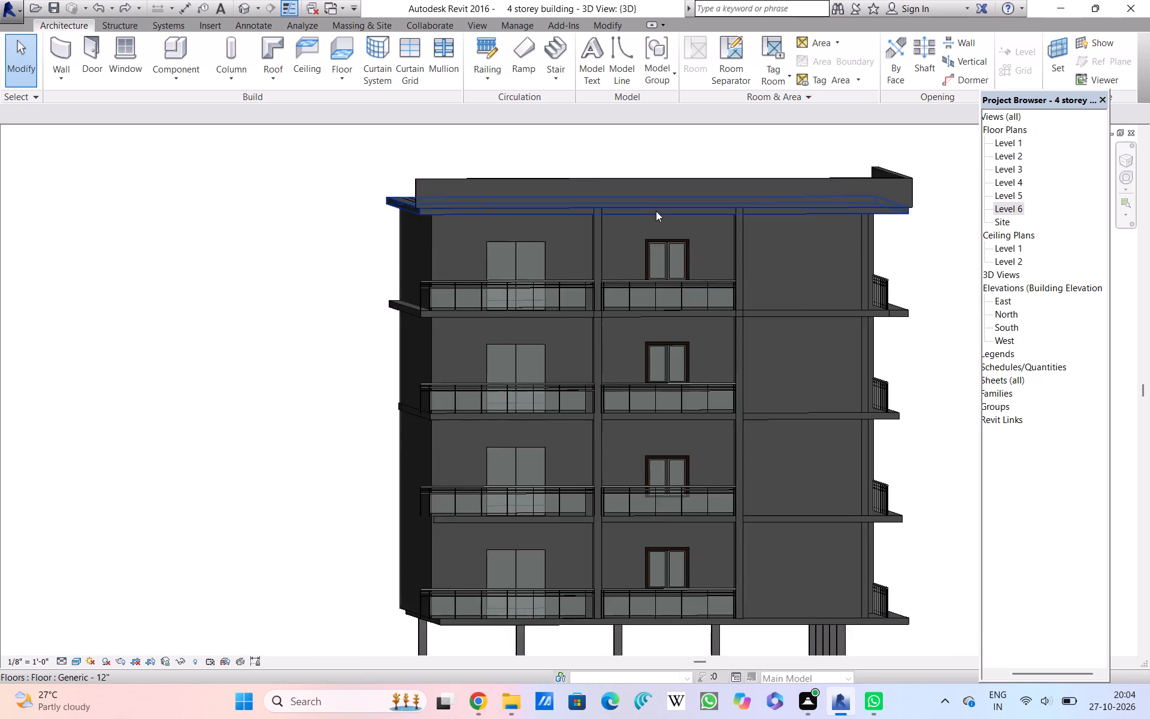
scroll(656, 211, "down", 1)
scroll(656, 212, "up", 12)
scroll(656, 211, "down", 1)
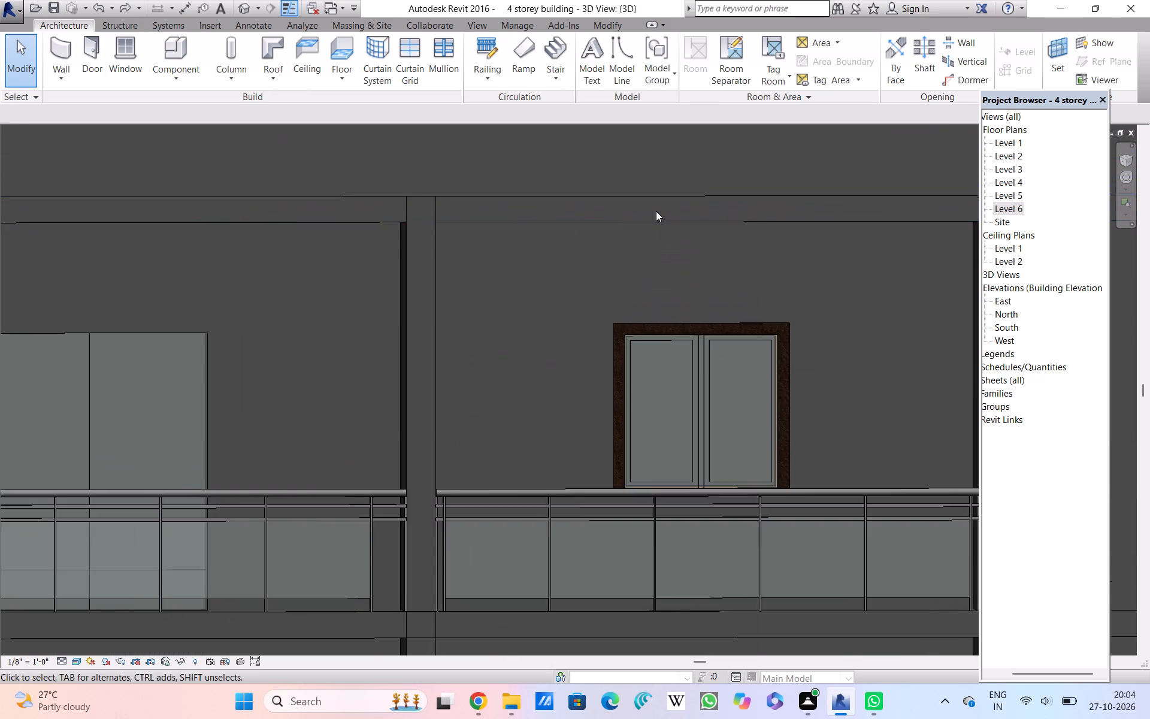
scroll(656, 211, "down", 13)
scroll(657, 207, "up", 2)
scroll(657, 207, "down", 1)
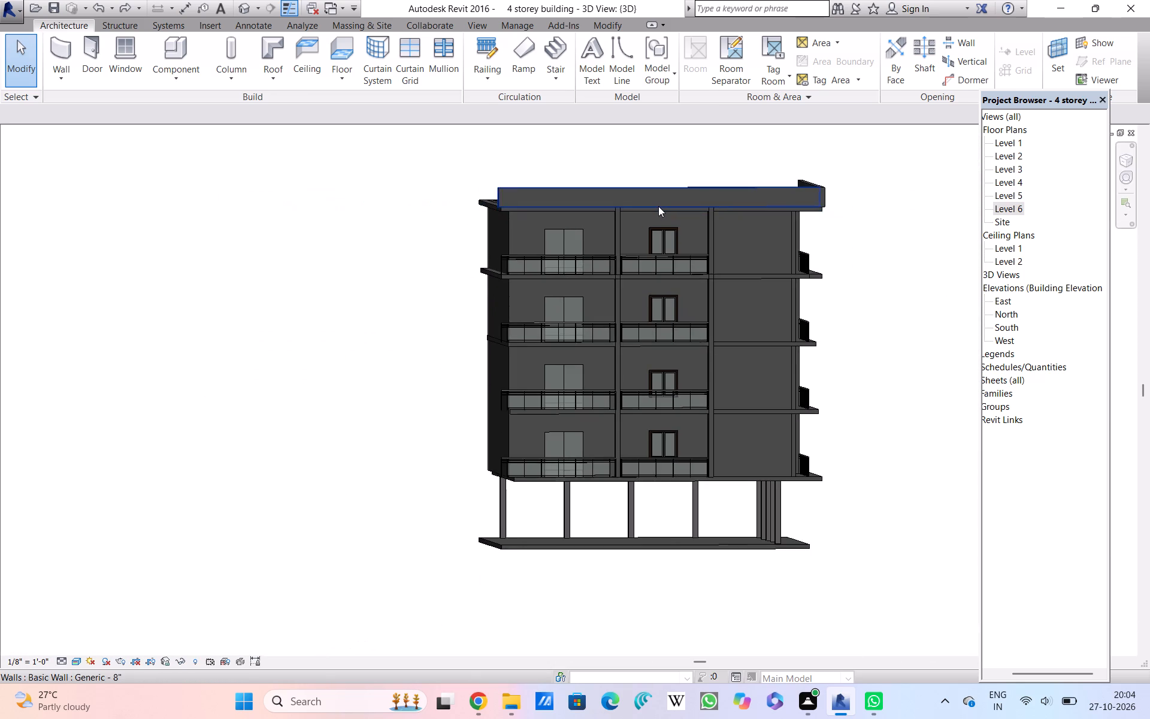
scroll(658, 206, "down", 1)
scroll(659, 206, "up", 1)
scroll(659, 206, "down", 1)
Examine the parapet wall, roof slab edge and two uppermost storeys' balconies and framed windows.
scroll(659, 206, "up", 9)
scroll(660, 205, "down", 1)
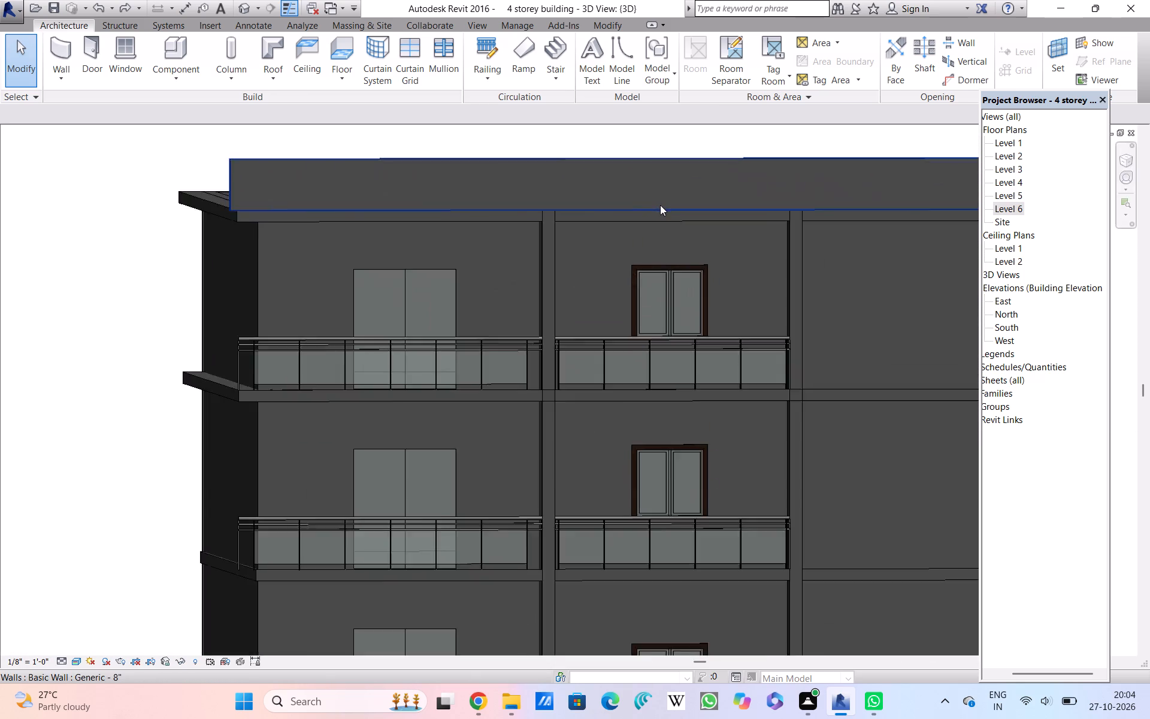
scroll(660, 205, "down", 1)
scroll(660, 205, "up", 2)
scroll(660, 205, "down", 2)
scroll(660, 205, "up", 2)
scroll(660, 205, "down", 2)
scroll(660, 205, "up", 3)
scroll(660, 205, "down", 2)
scroll(660, 205, "up", 3)
scroll(660, 204, "down", 1)
scroll(660, 205, "up", 3)
scroll(660, 204, "down", 6)
scroll(663, 197, "up", 7)
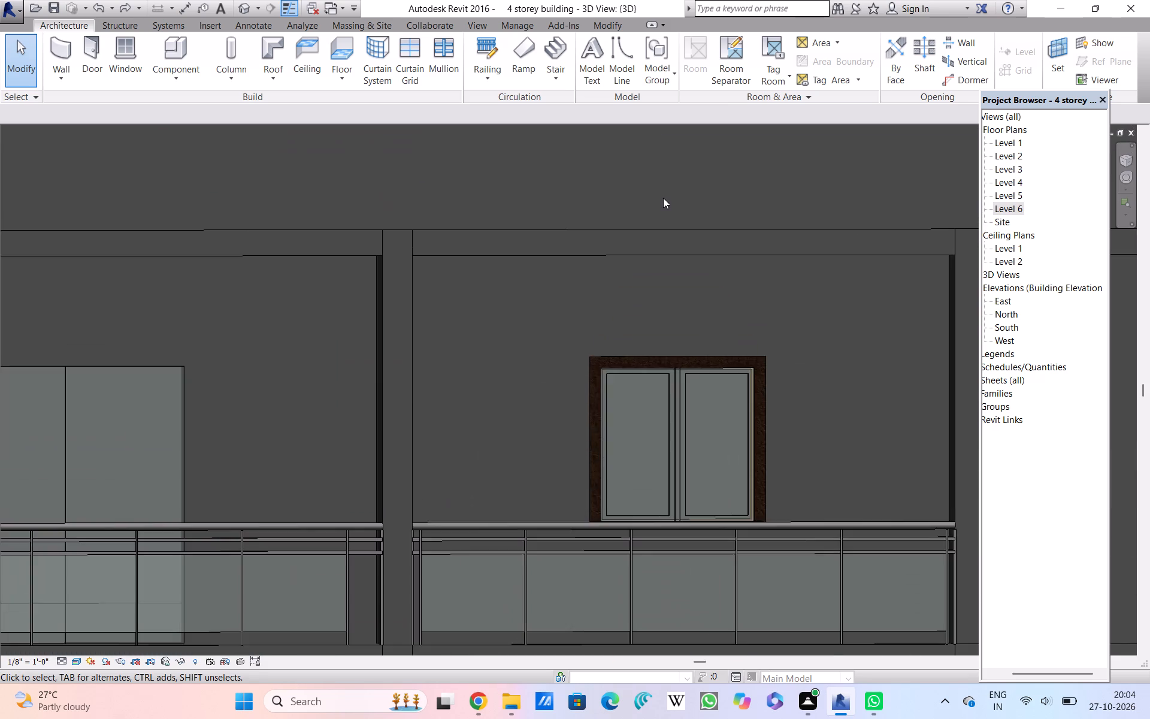
Examine the joint between the parapet and roof slab above the top-storey framed window at close range.
scroll(663, 198, "up", 4)
scroll(663, 198, "down", 9)
scroll(663, 200, "up", 1)
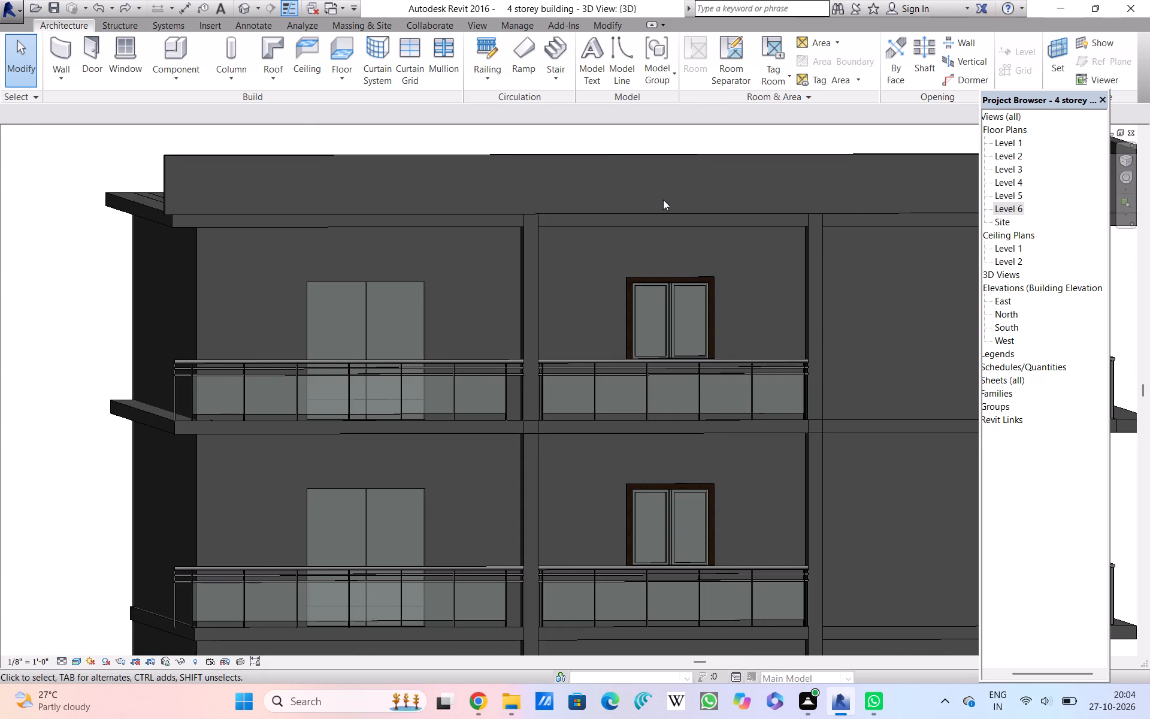
scroll(663, 200, "up", 3)
scroll(663, 202, "down", 10)
scroll(663, 201, "up", 2)
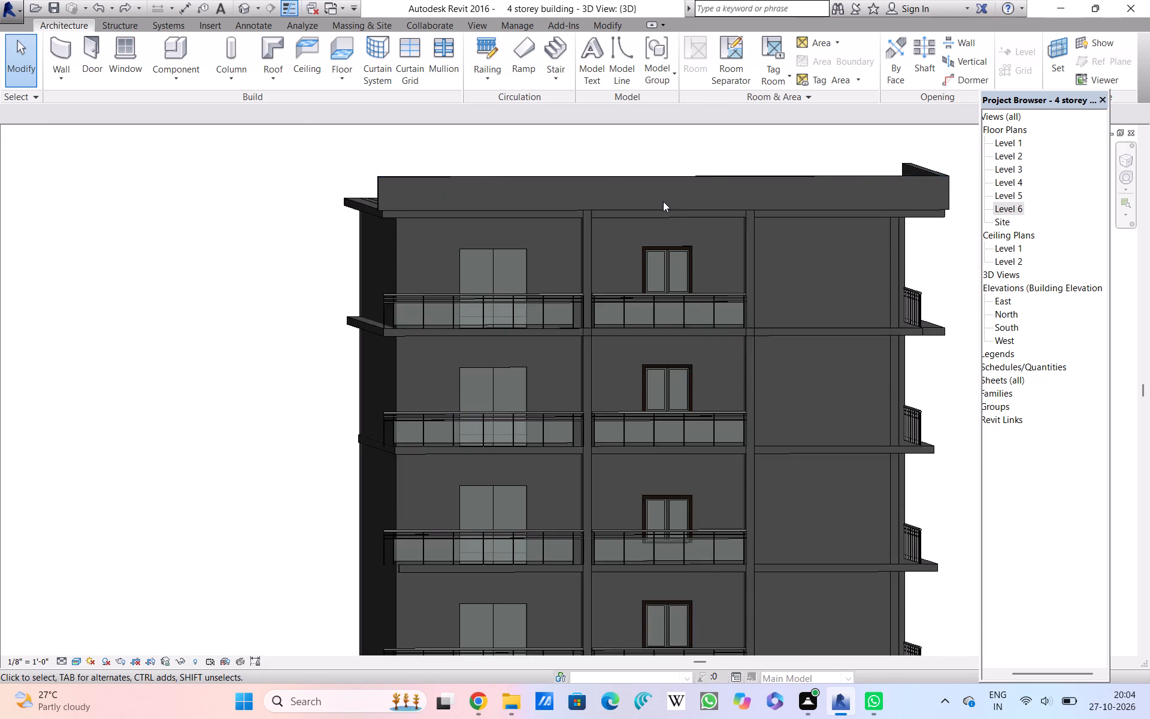
scroll(663, 201, "down", 1)
scroll(663, 200, "up", 15)
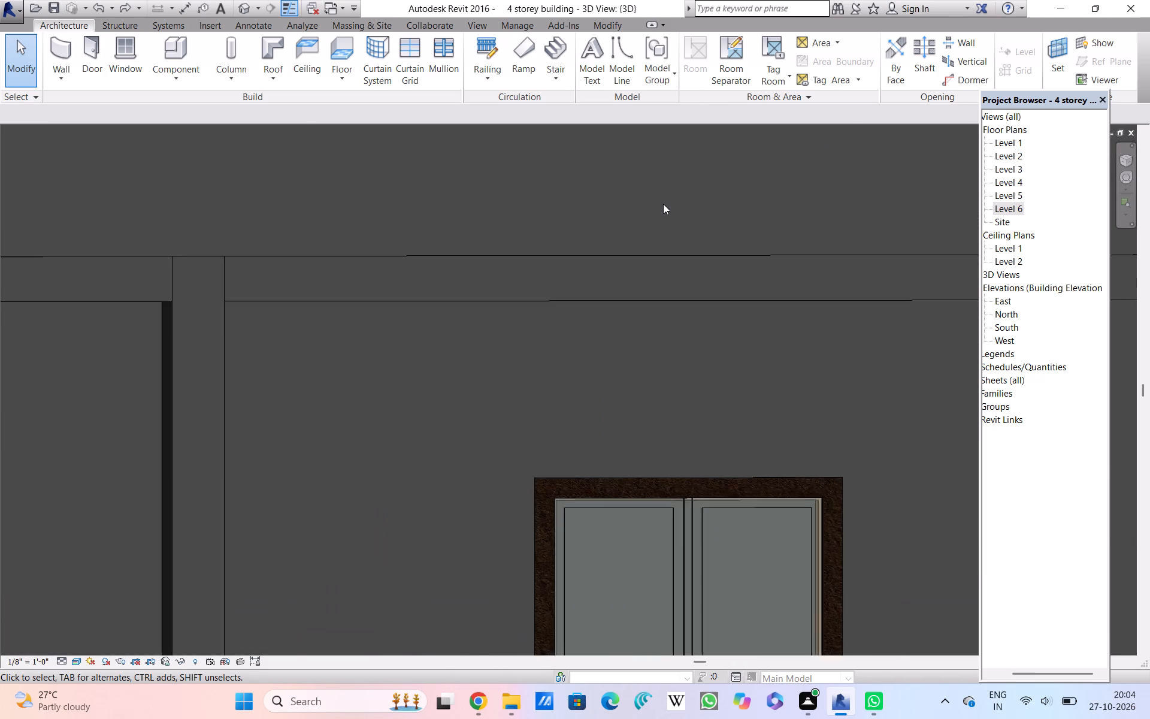
scroll(663, 204, "up", 2)
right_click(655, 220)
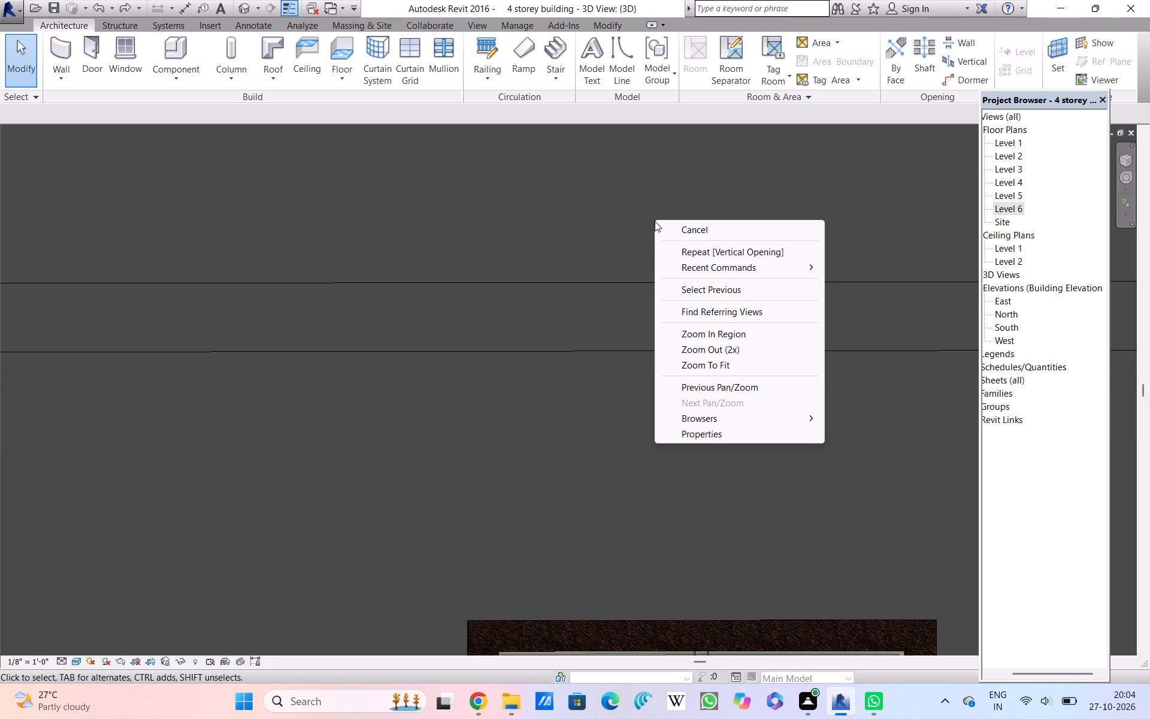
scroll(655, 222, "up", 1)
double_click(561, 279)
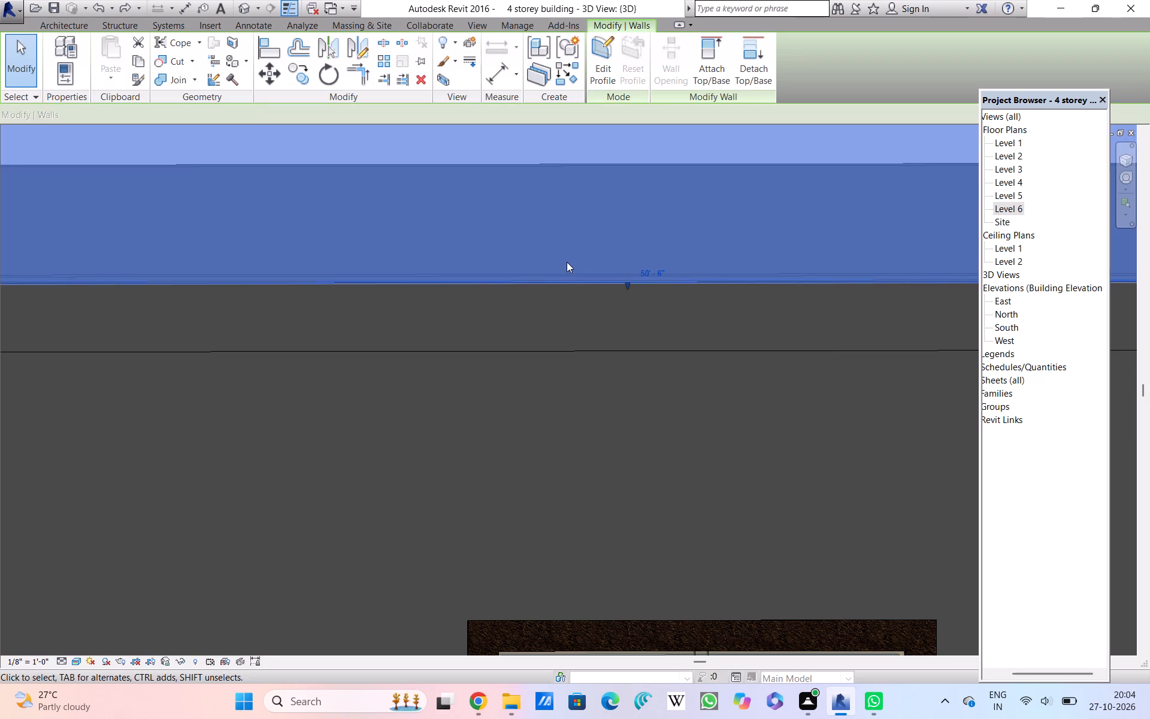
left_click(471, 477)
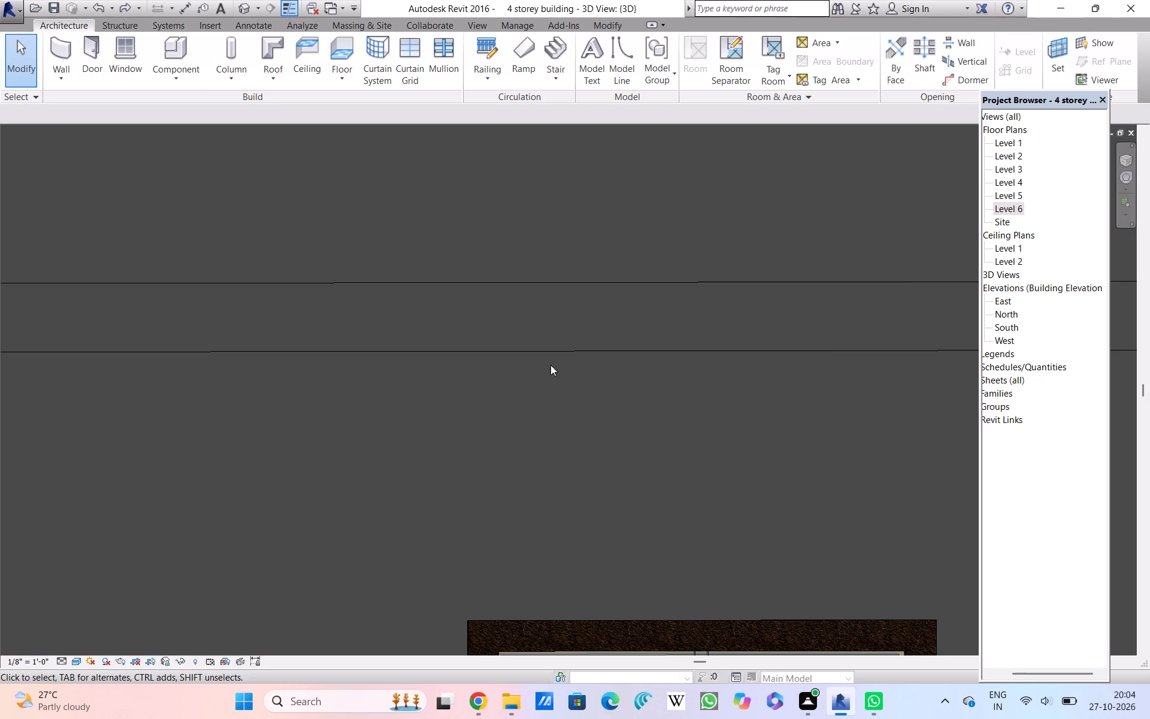
Examine the parapet's top edge, the roof slab band and the top-storey framed window between the columns.
scroll(589, 330, "down", 17)
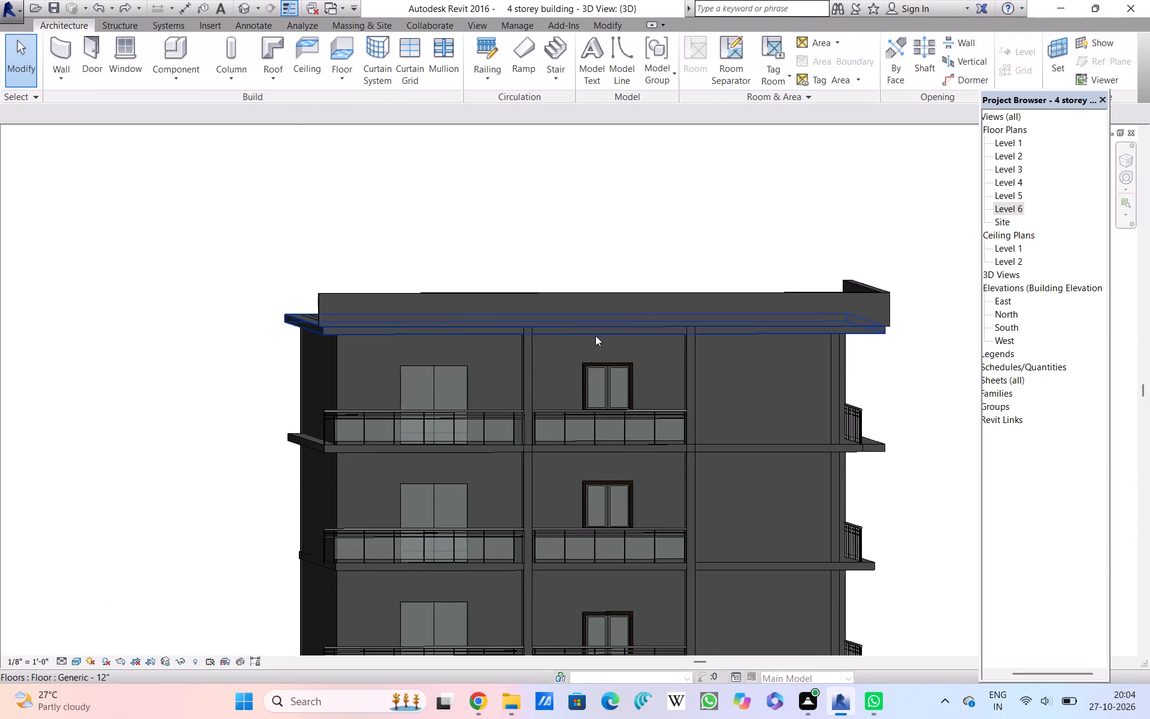
scroll(595, 334, "up", 3)
scroll(595, 332, "down", 7)
scroll(597, 327, "up", 4)
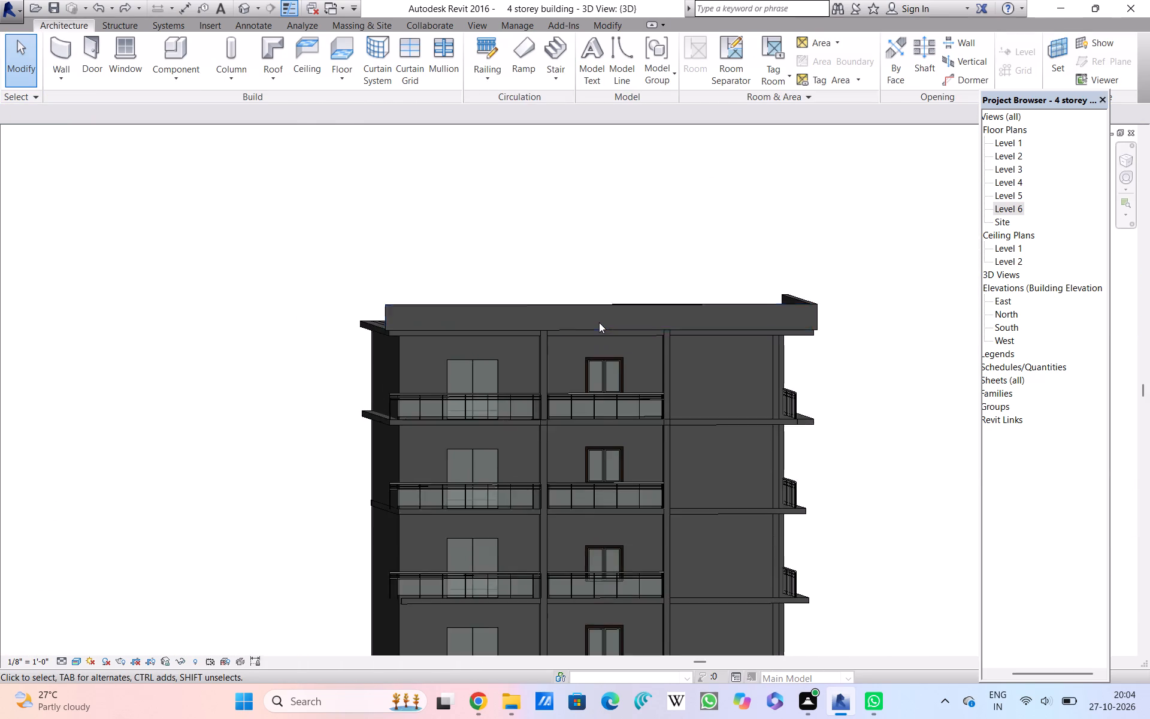
scroll(599, 322, "up", 10)
scroll(600, 323, "down", 2)
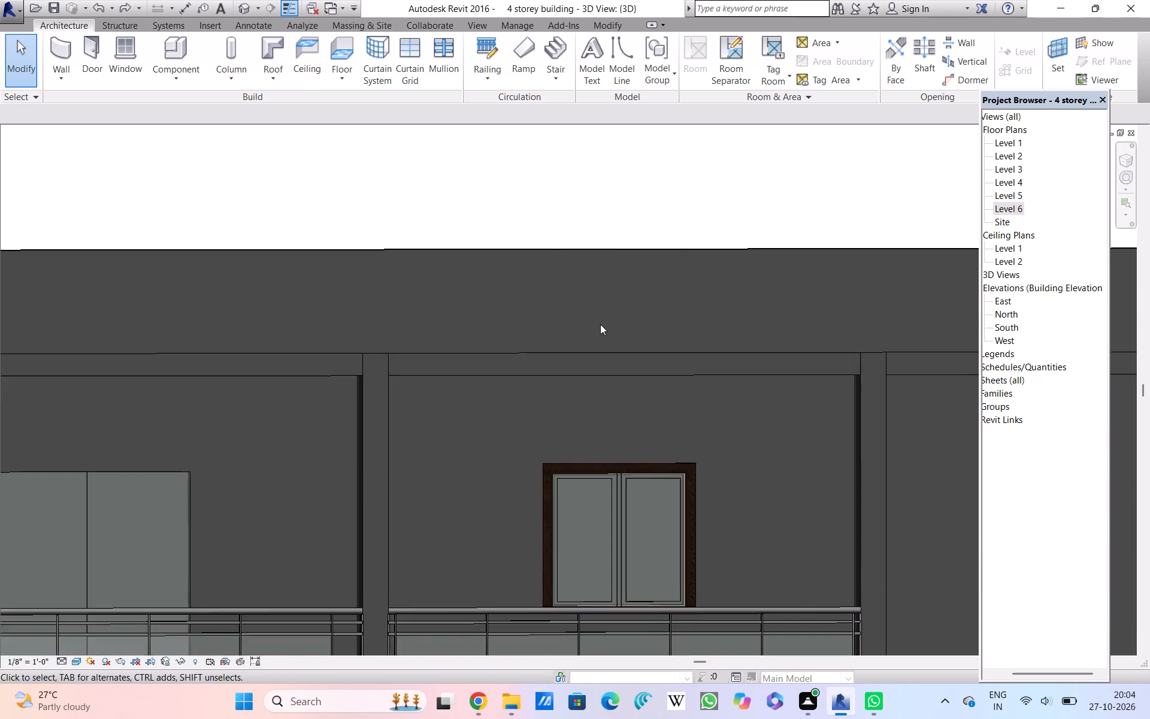
scroll(600, 324, "up", 1)
scroll(600, 324, "down", 1)
scroll(600, 324, "up", 3)
scroll(601, 323, "down", 4)
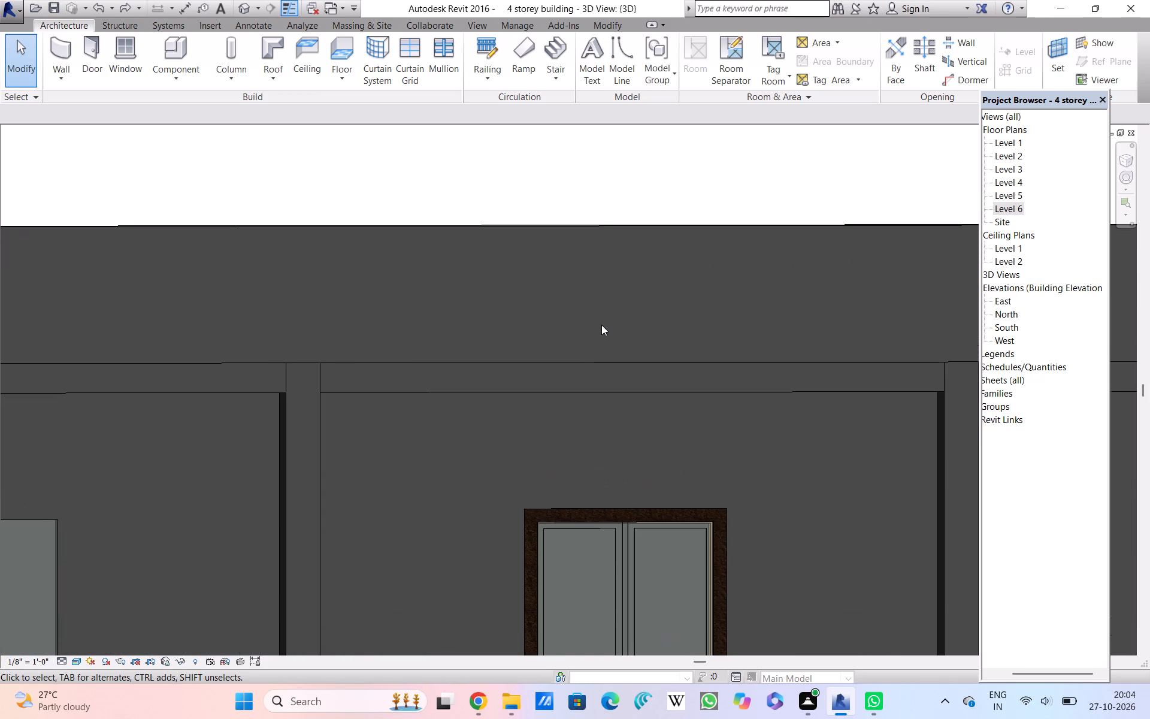
Examine the overall building elevation from the ground-level columns up to the roof parapet.
scroll(601, 325, "down", 16)
scroll(599, 327, "down", 9)
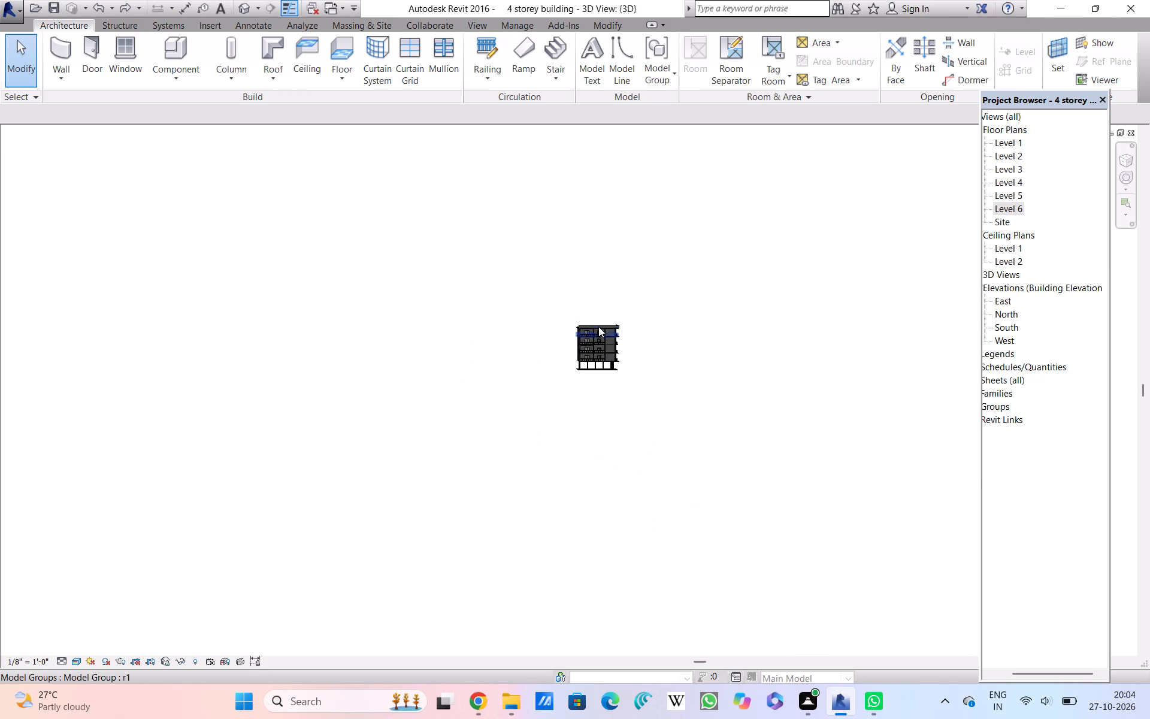
scroll(598, 327, "down", 3)
scroll(598, 325, "up", 1)
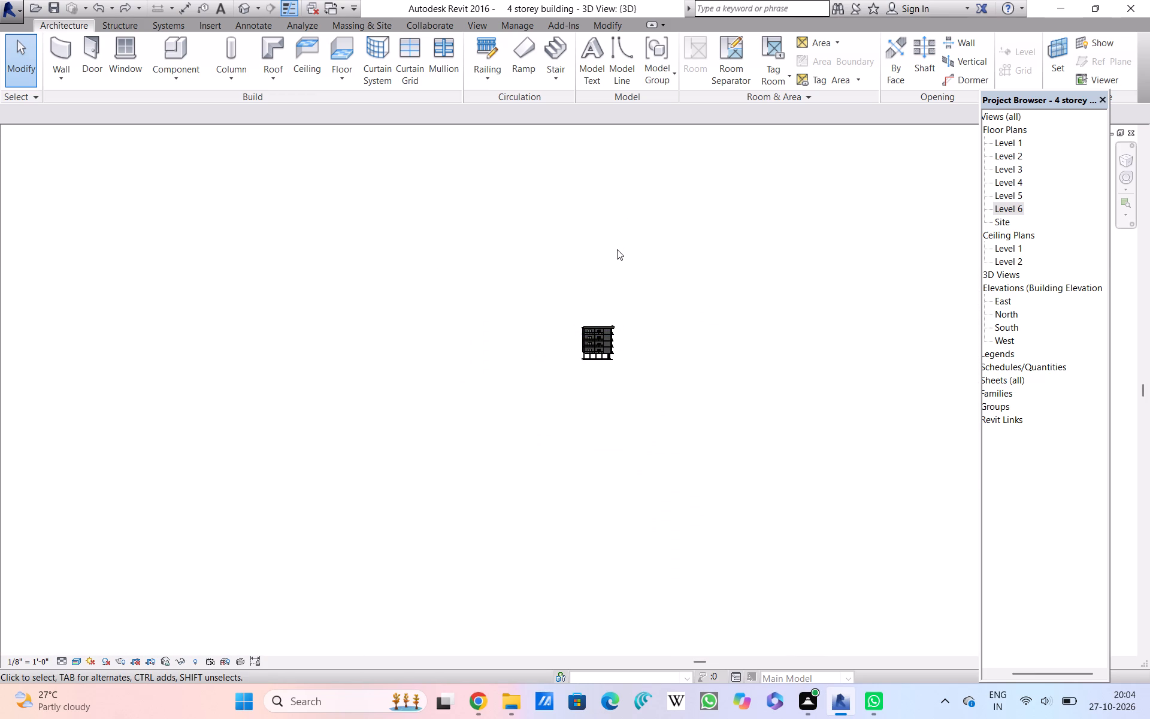
scroll(617, 249, "up", 6)
scroll(620, 240, "down", 2)
scroll(505, 718, "down", 2)
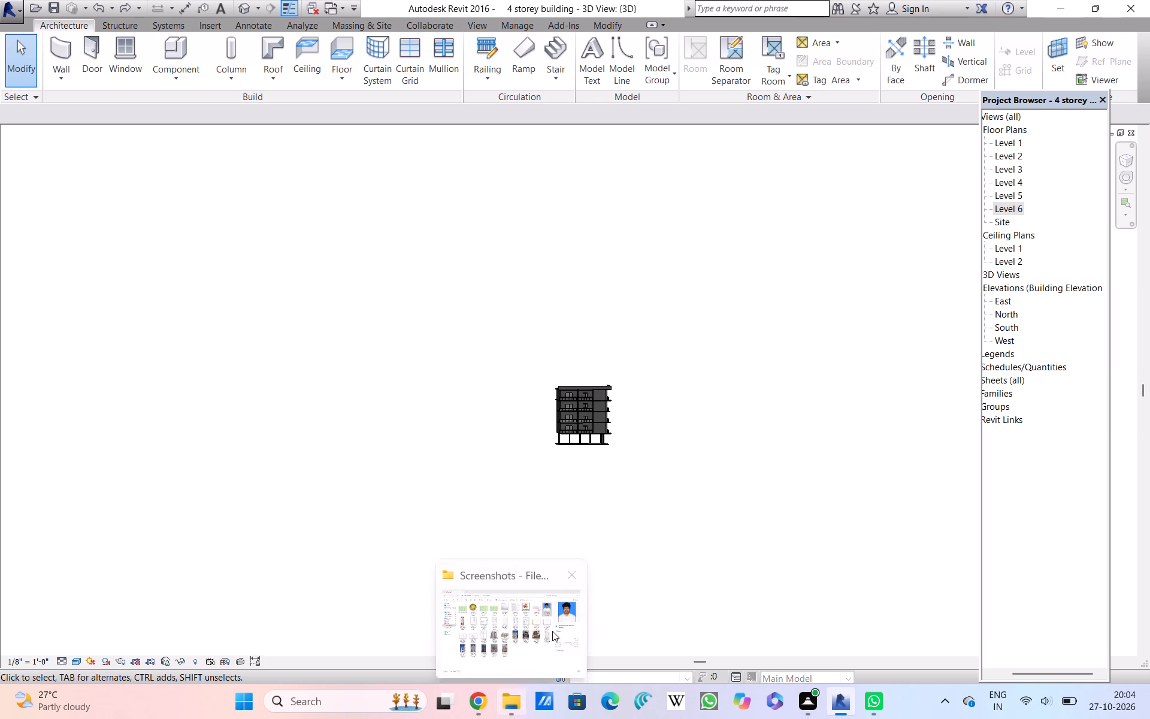
scroll(633, 508, "down", 3)
scroll(633, 509, "up", 9)
scroll(630, 280, "up", 6)
scroll(630, 279, "down", 8)
scroll(559, 286, "up", 7)
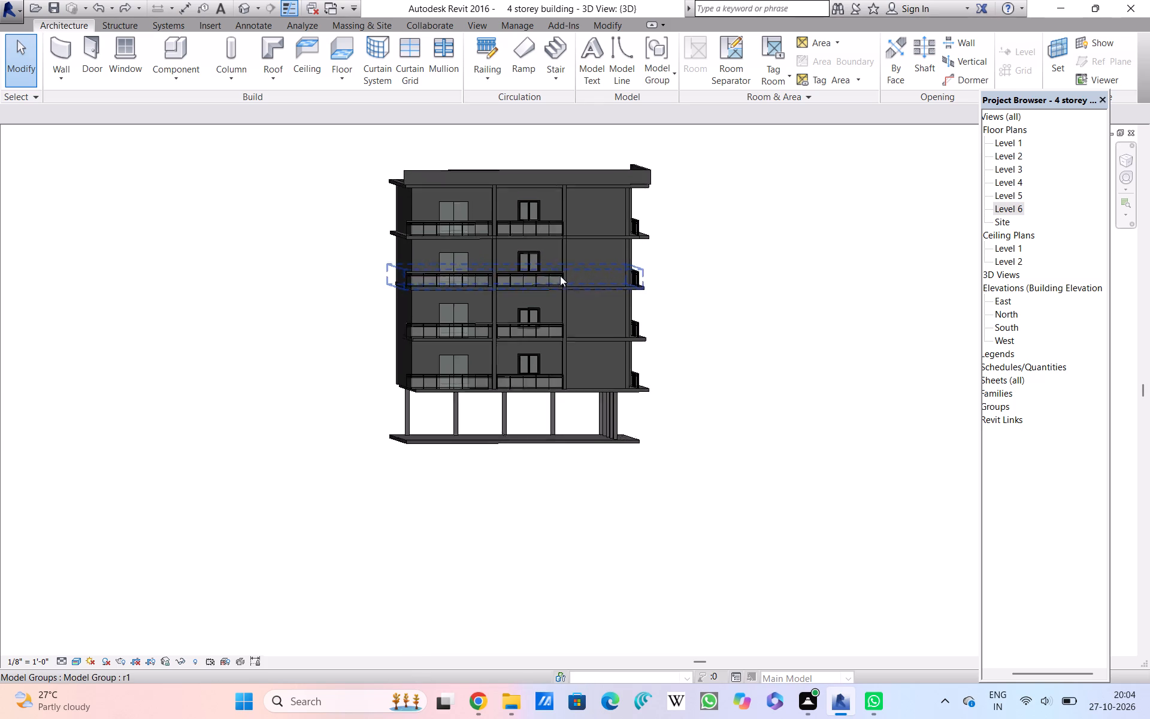
Examine the middle storeys' balcony railings, framed windows and the full-height wall strip beside the blank bay.
scroll(560, 276, "up", 7)
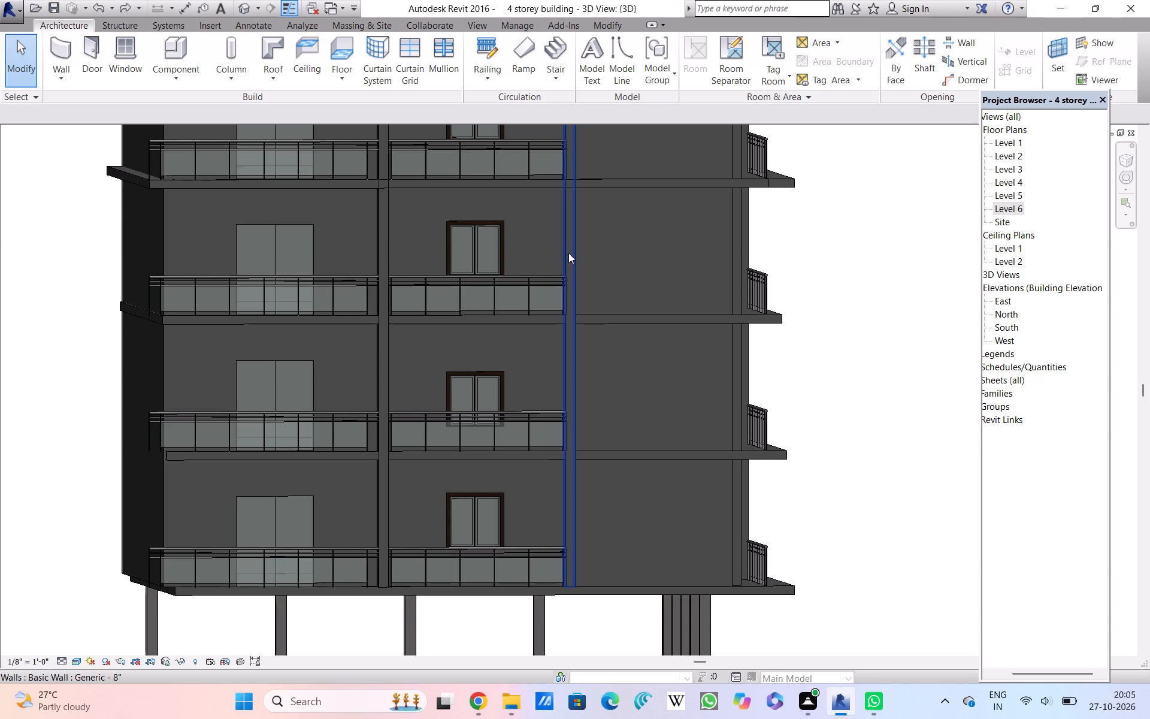
scroll(568, 252, "down", 1)
scroll(568, 252, "up", 3)
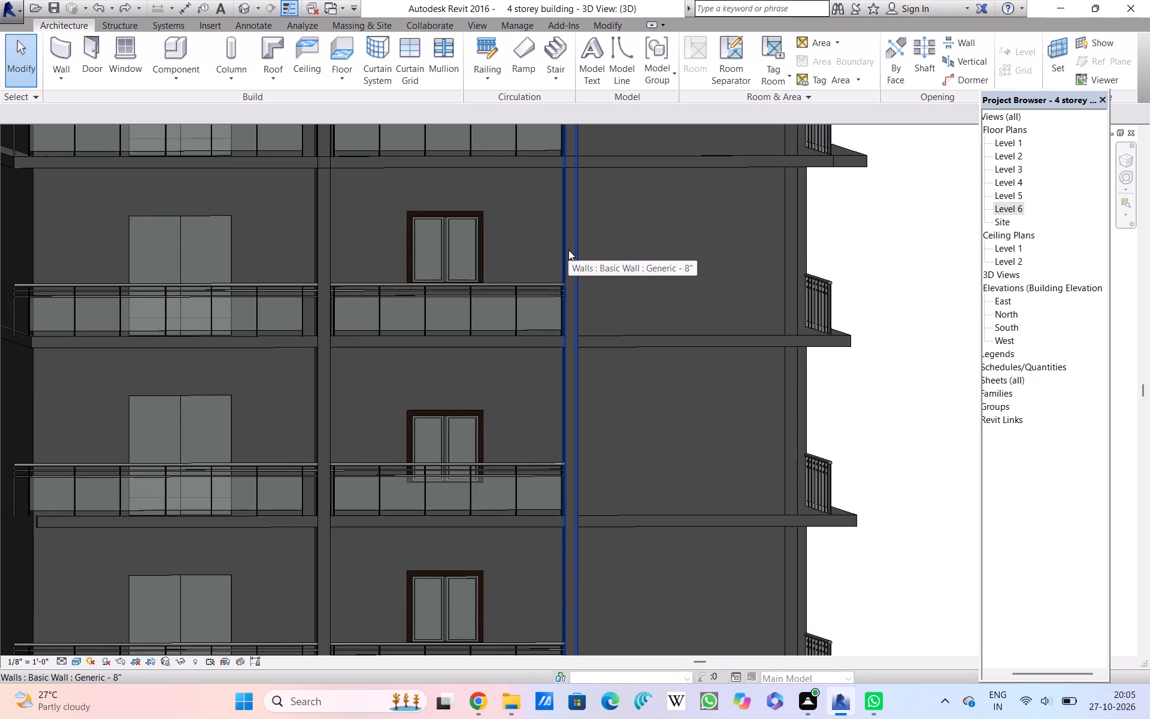
scroll(568, 250, "down", 7)
scroll(569, 248, "up", 6)
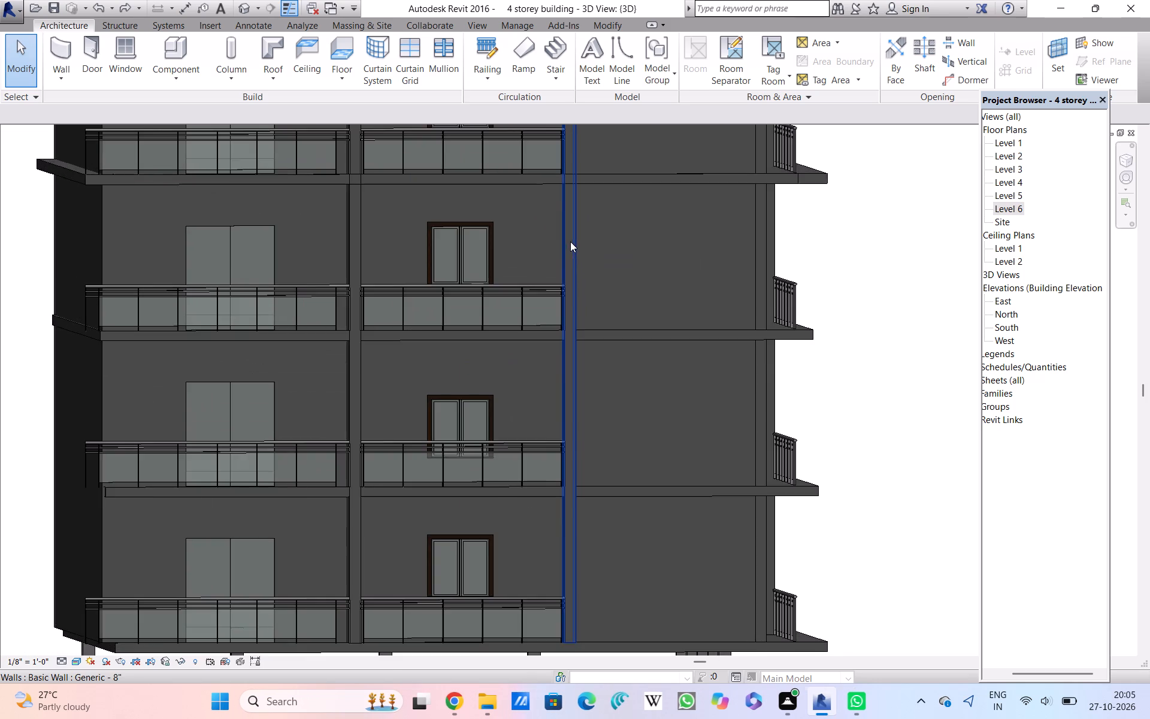
scroll(572, 239, "up", 2)
scroll(572, 239, "down", 2)
scroll(572, 239, "up", 1)
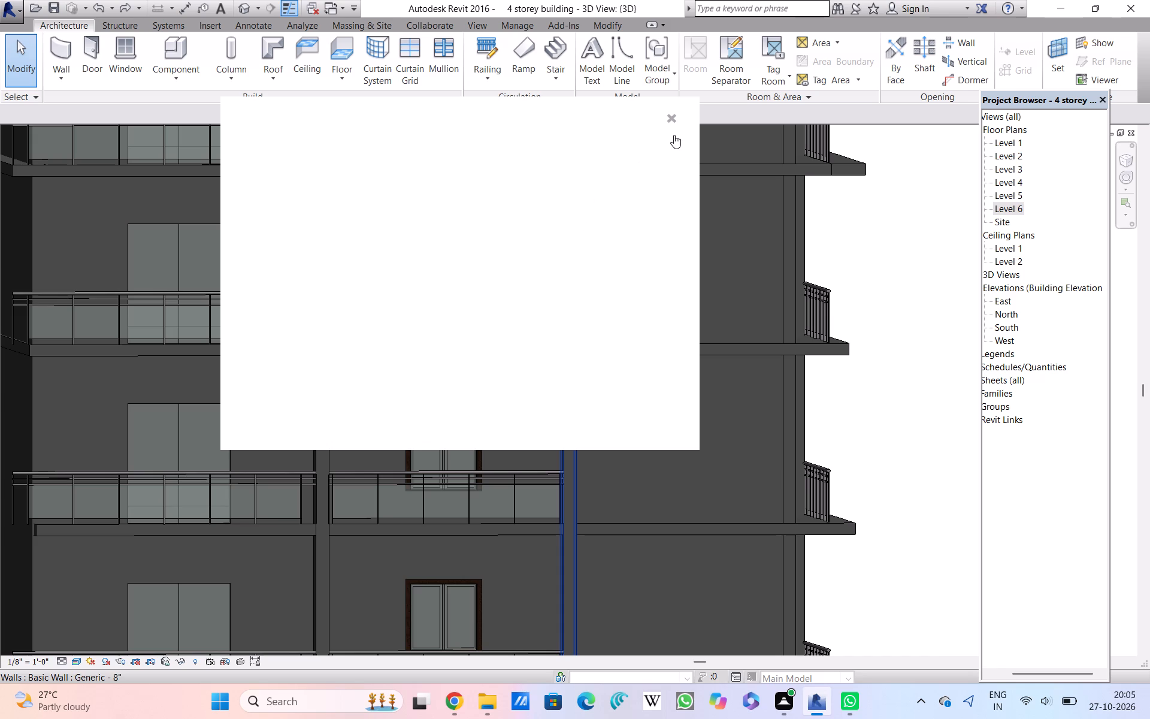
Dismiss the blank notification window covering the model.
left_click(673, 115)
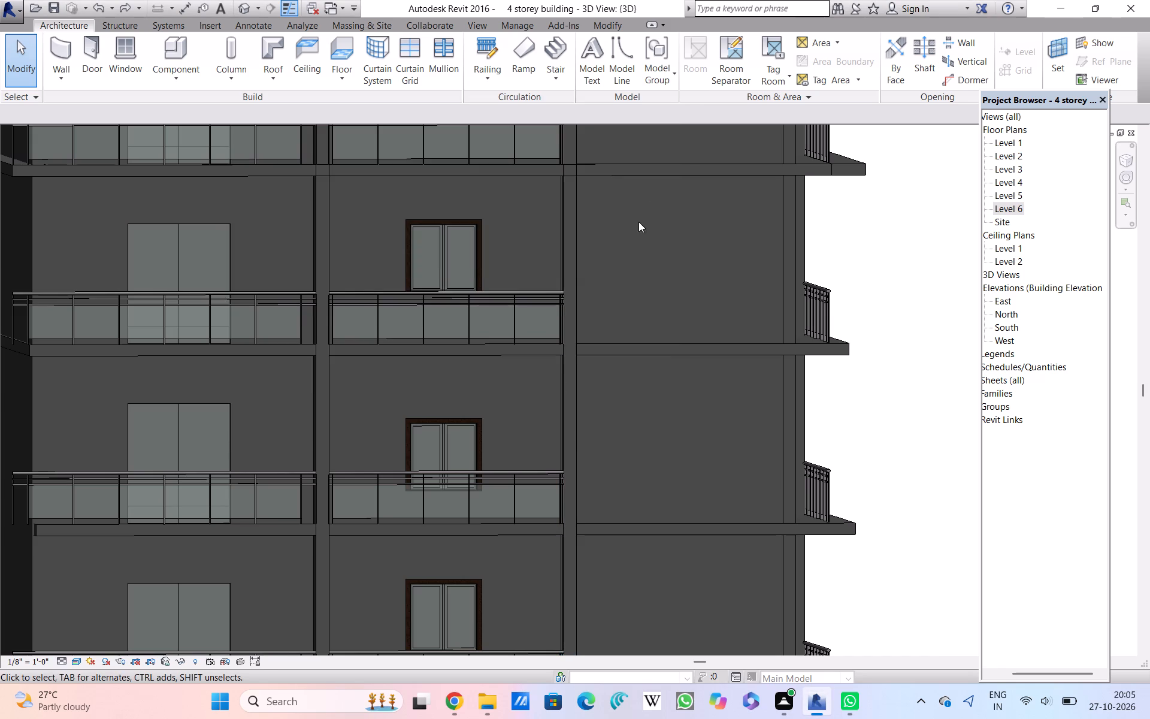
Examine the full facade's storey slabs, balcony bays, blank bay and ground-level columns.
scroll(632, 249, "down", 10)
scroll(647, 217, "up", 2)
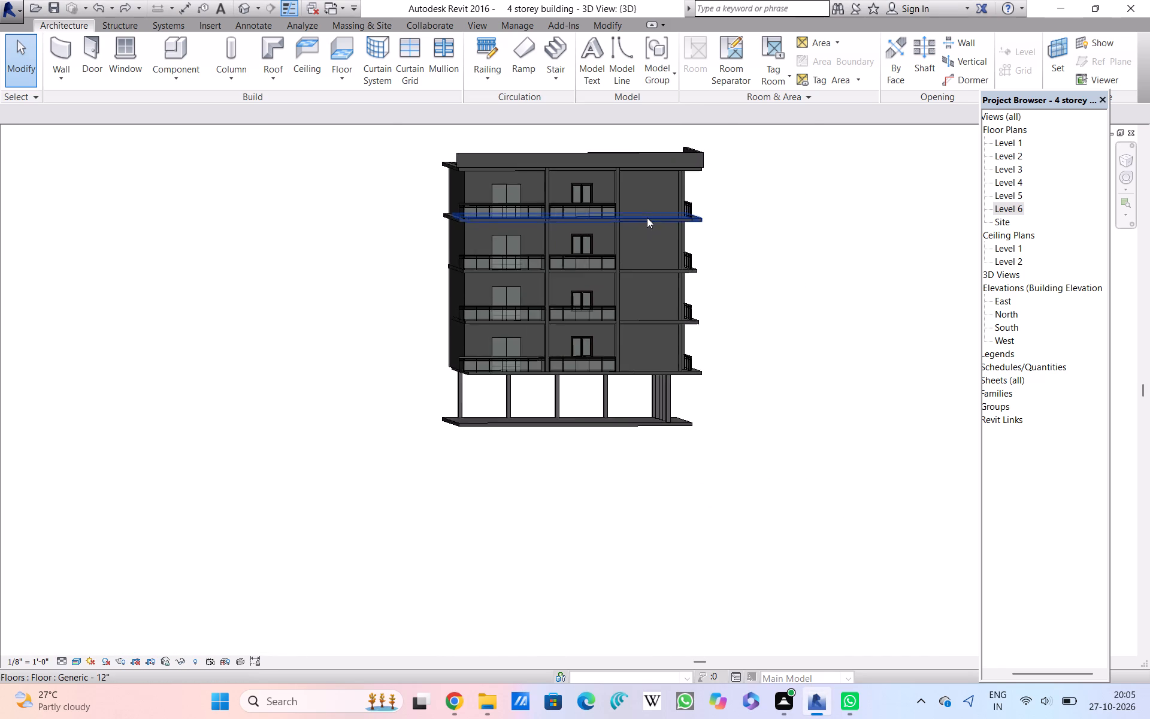
scroll(647, 217, "down", 3)
scroll(647, 217, "up", 2)
scroll(647, 216, "down", 2)
scroll(649, 213, "up", 6)
scroll(655, 200, "down", 3)
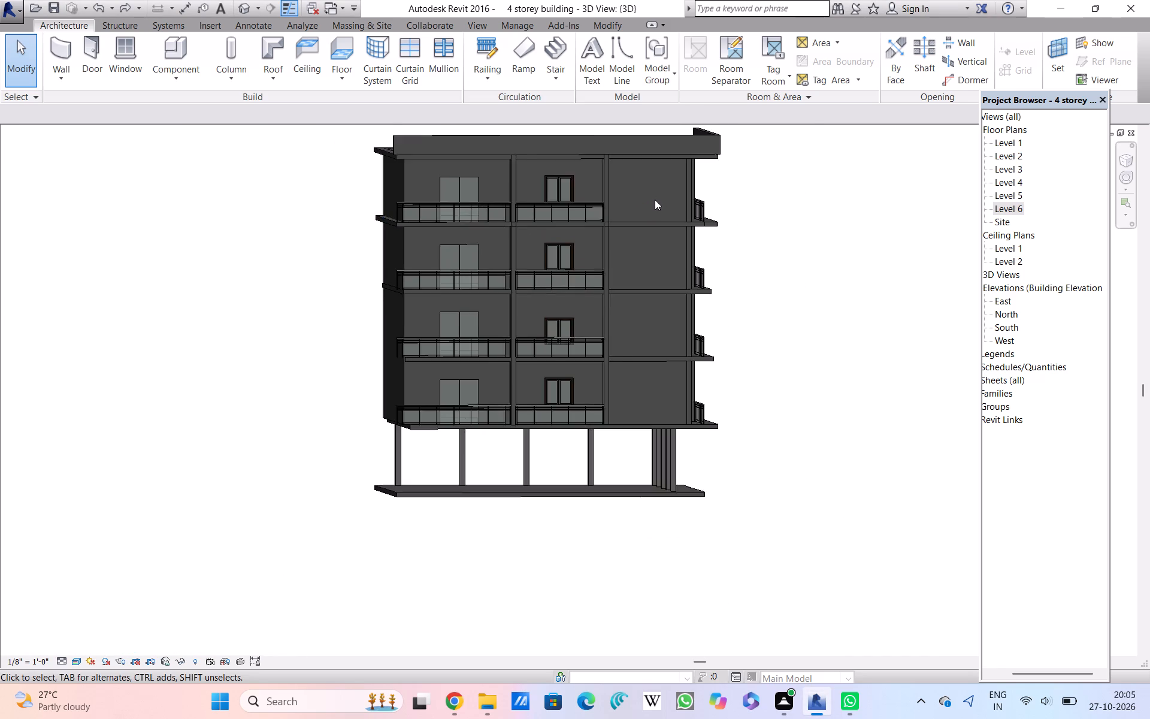
scroll(655, 200, "down", 2)
scroll(656, 196, "up", 5)
scroll(656, 197, "down", 2)
scroll(657, 197, "up", 2)
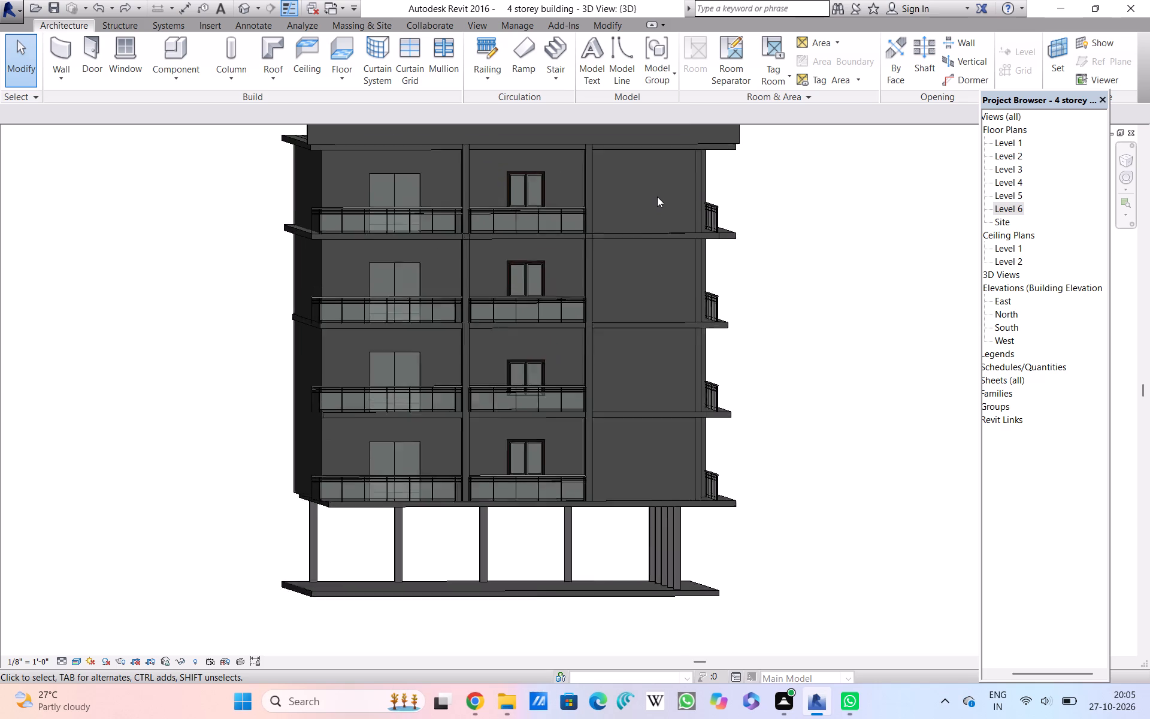
Examine the blank bay's wall, slab bands and side balcony railings at close range.
scroll(657, 197, "up", 8)
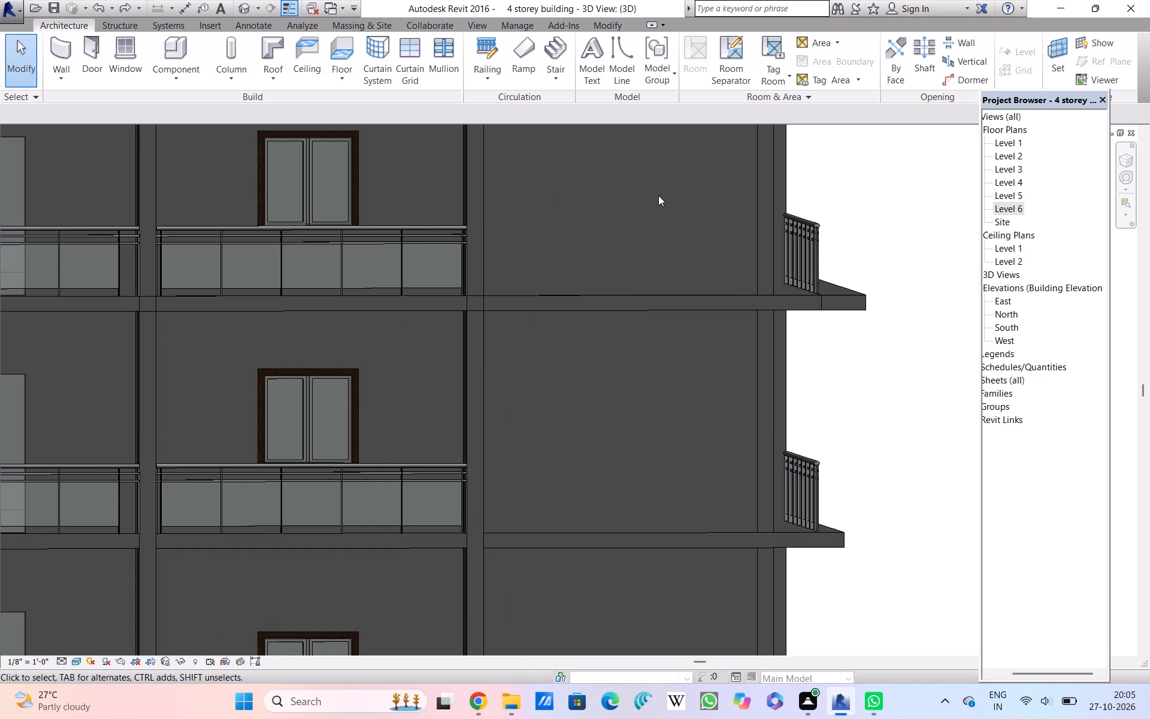
scroll(658, 195, "up", 1)
scroll(658, 195, "down", 8)
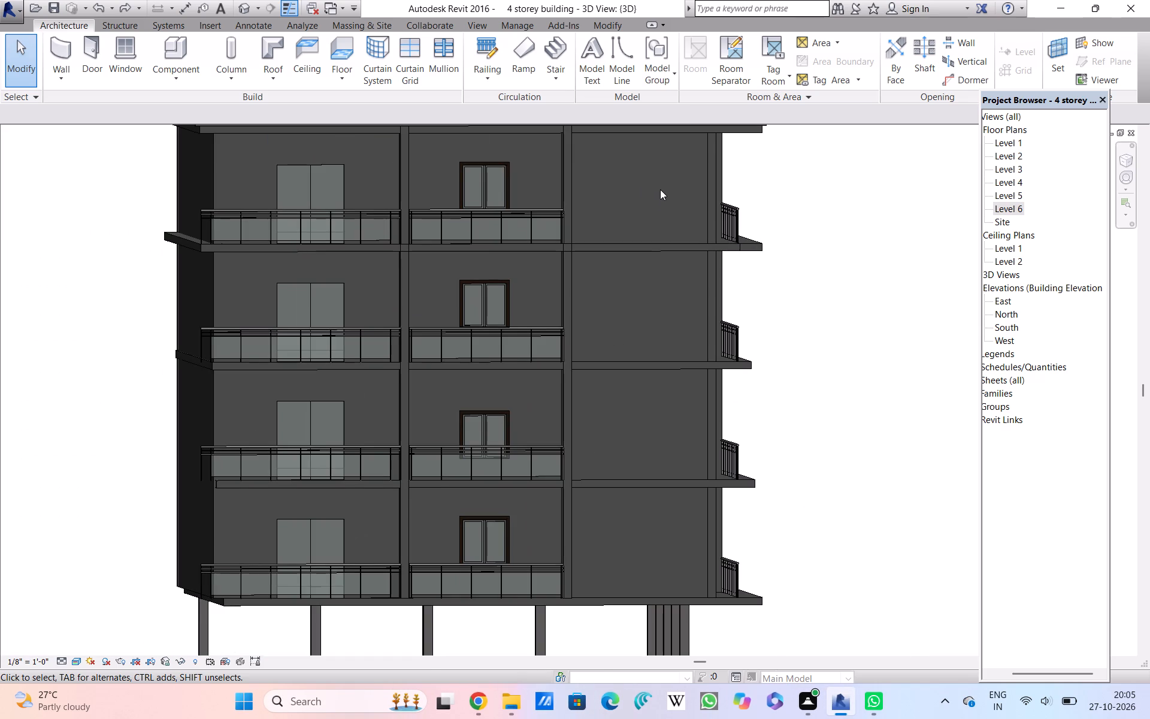
scroll(660, 189, "down", 1)
scroll(660, 189, "up", 15)
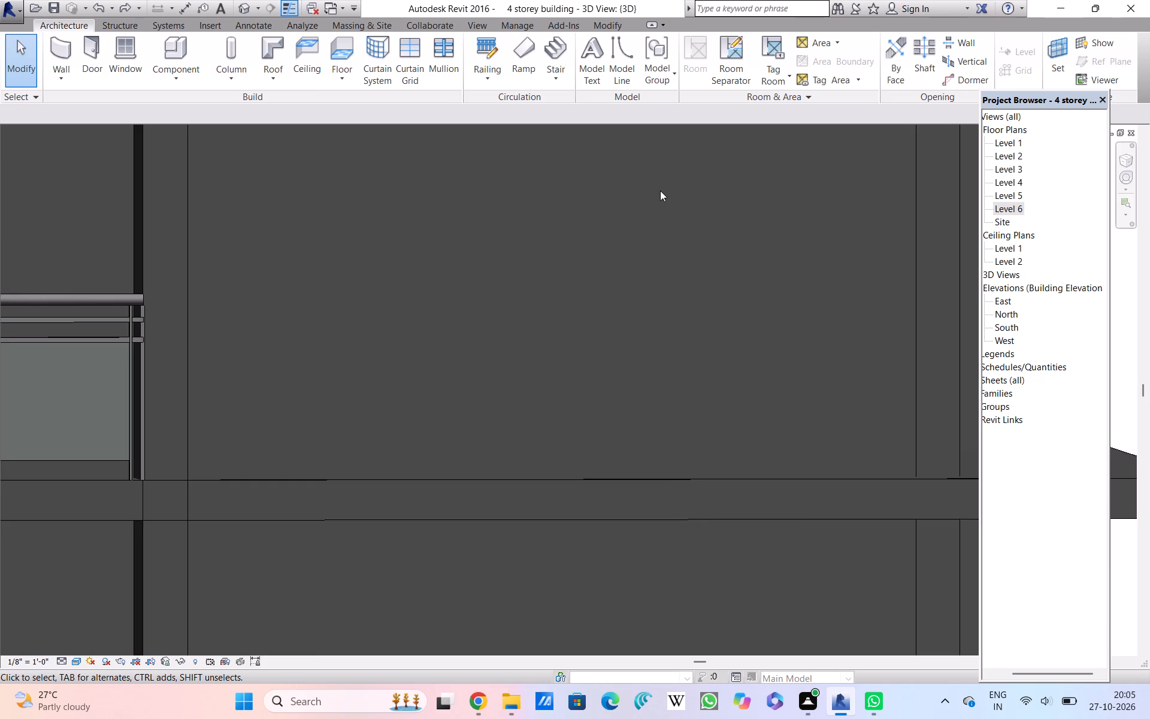
scroll(660, 191, "up", 2)
scroll(660, 191, "down", 19)
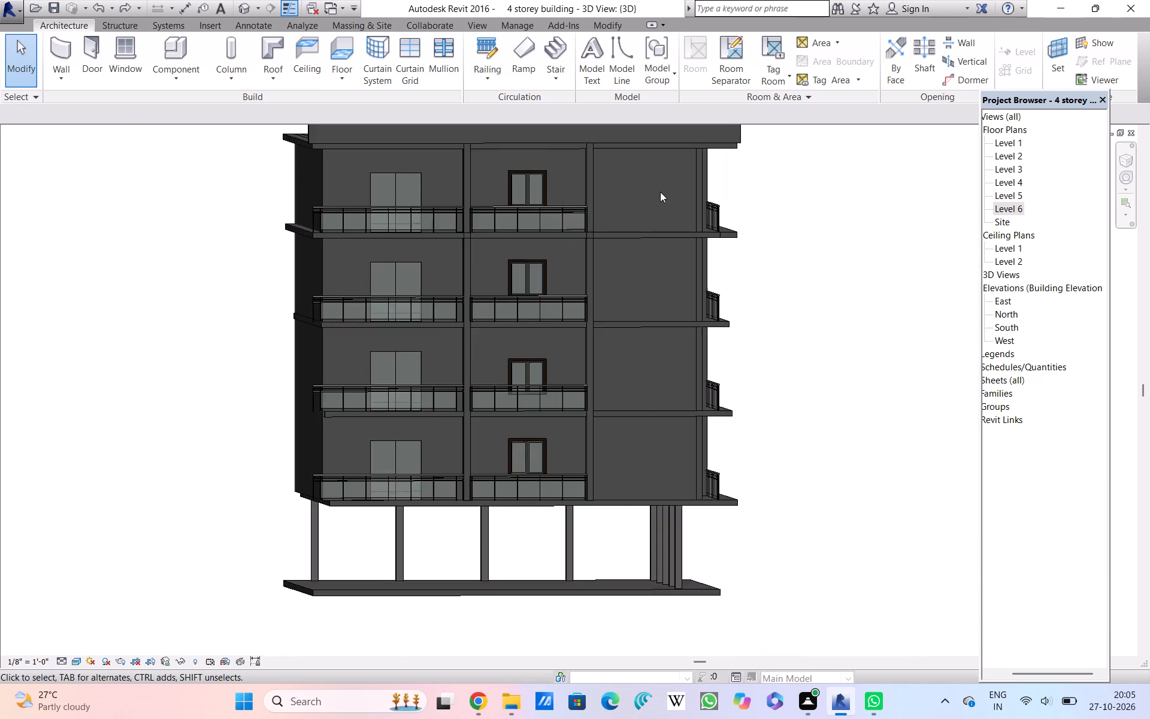
Examine the top rail, intermediate rails, posts and panels of the upper balcony railing in front of the double door.
scroll(660, 192, "down", 8)
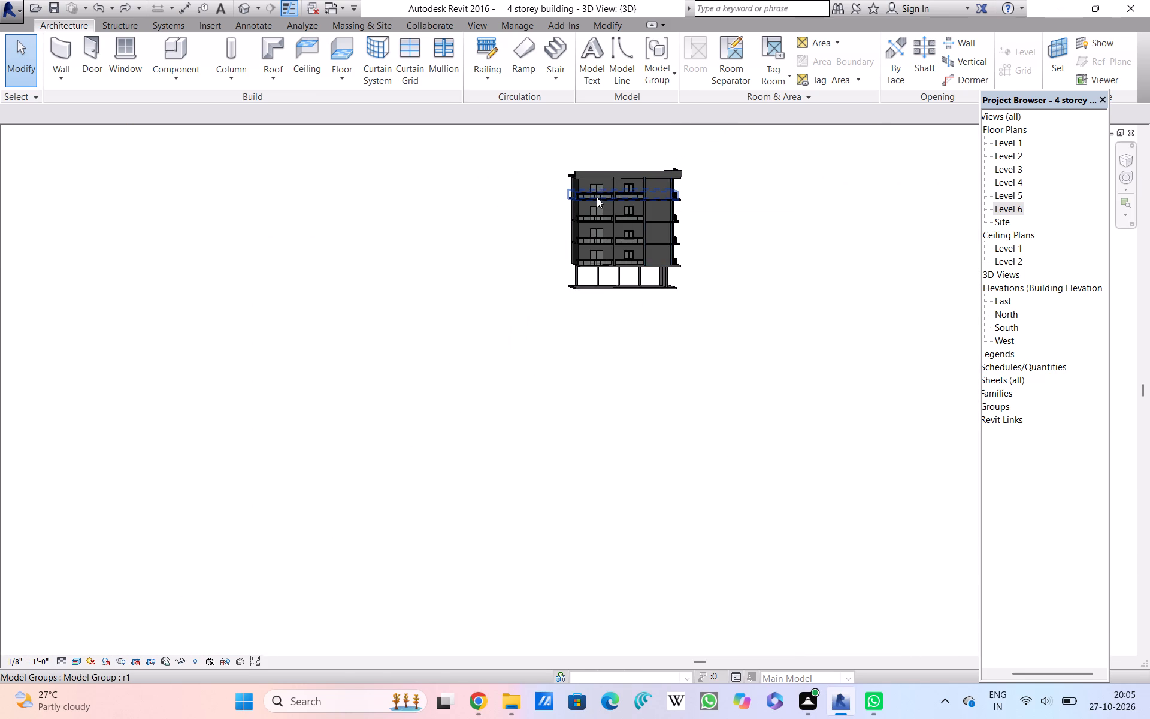
scroll(595, 197, "up", 13)
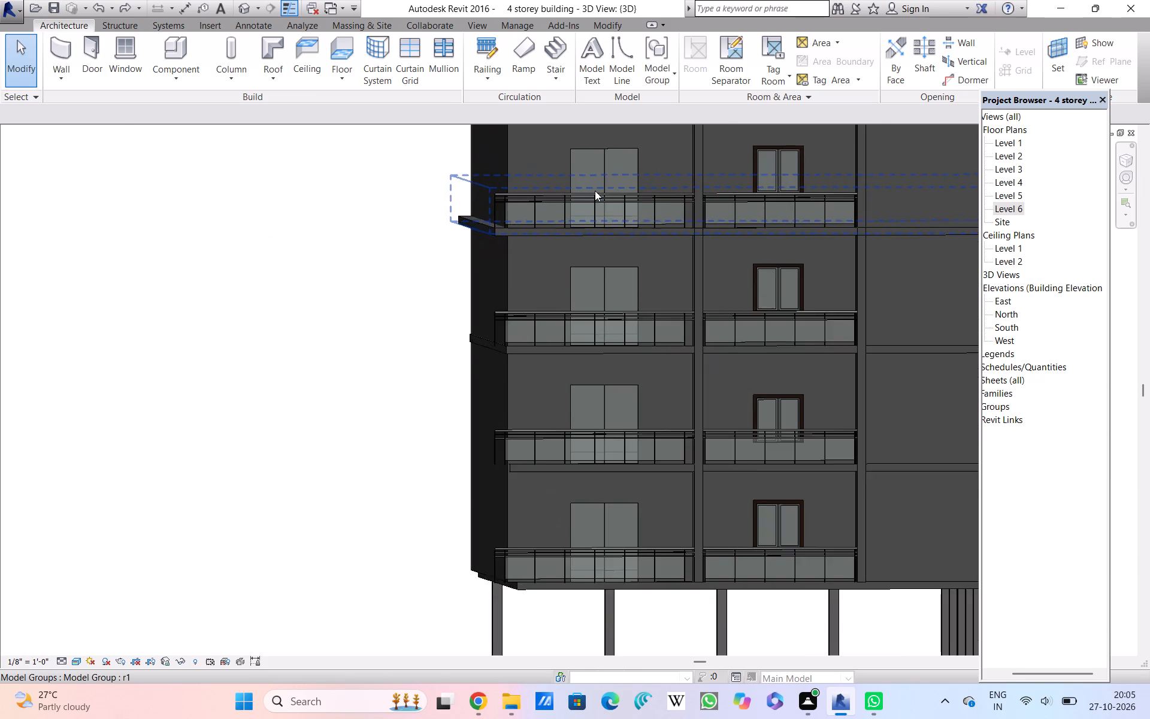
scroll(595, 191, "up", 19)
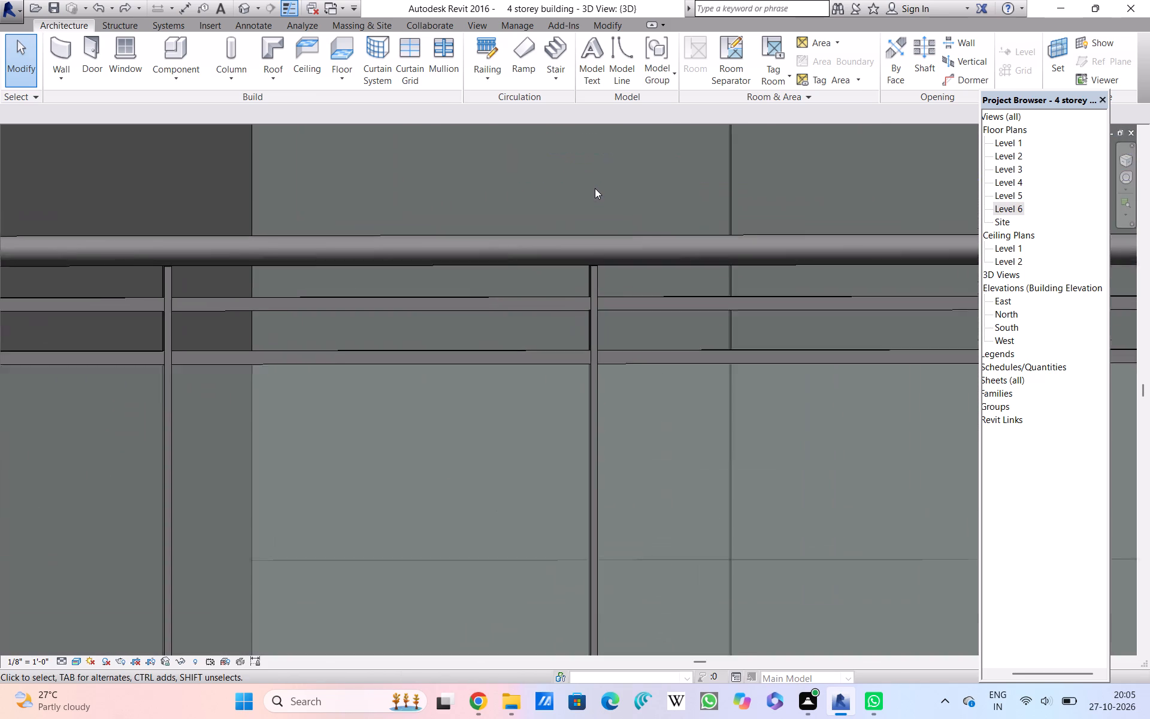
scroll(595, 186, "down", 4)
scroll(595, 186, "up", 3)
scroll(595, 186, "down", 3)
scroll(595, 186, "up", 2)
scroll(595, 186, "down", 3)
scroll(595, 183, "up", 1)
scroll(595, 183, "down", 3)
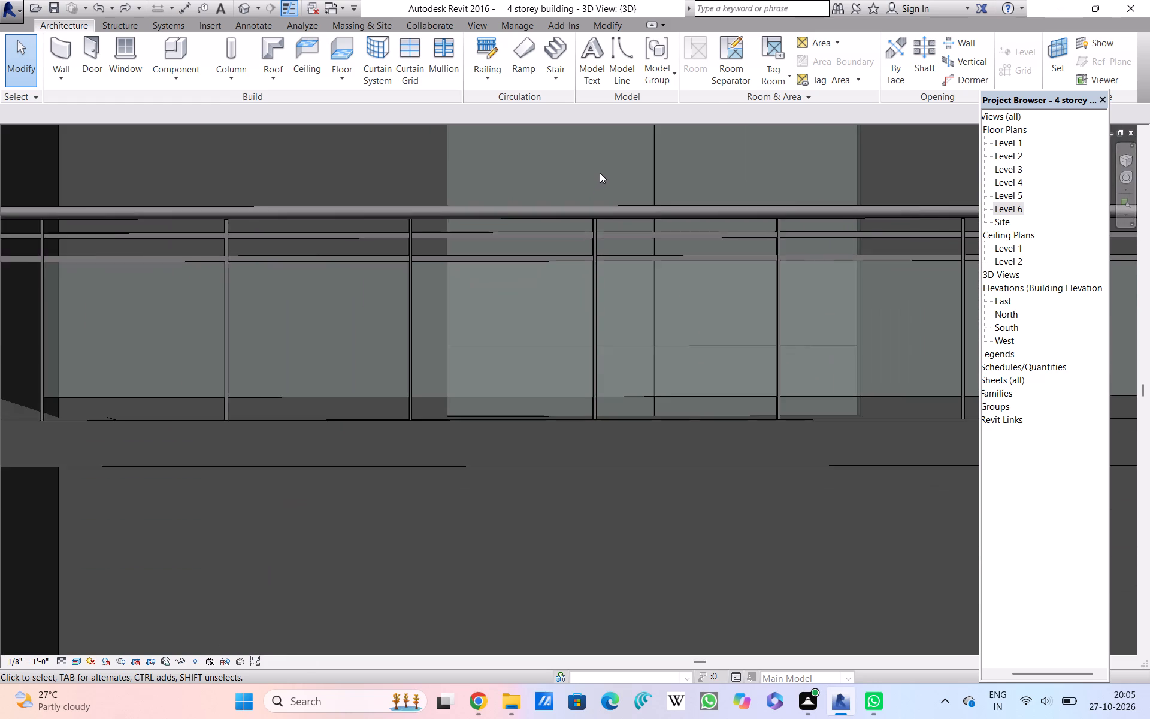
Examine the stacked double-door balconies and the projecting slab edge at the building corner.
scroll(600, 173, "down", 15)
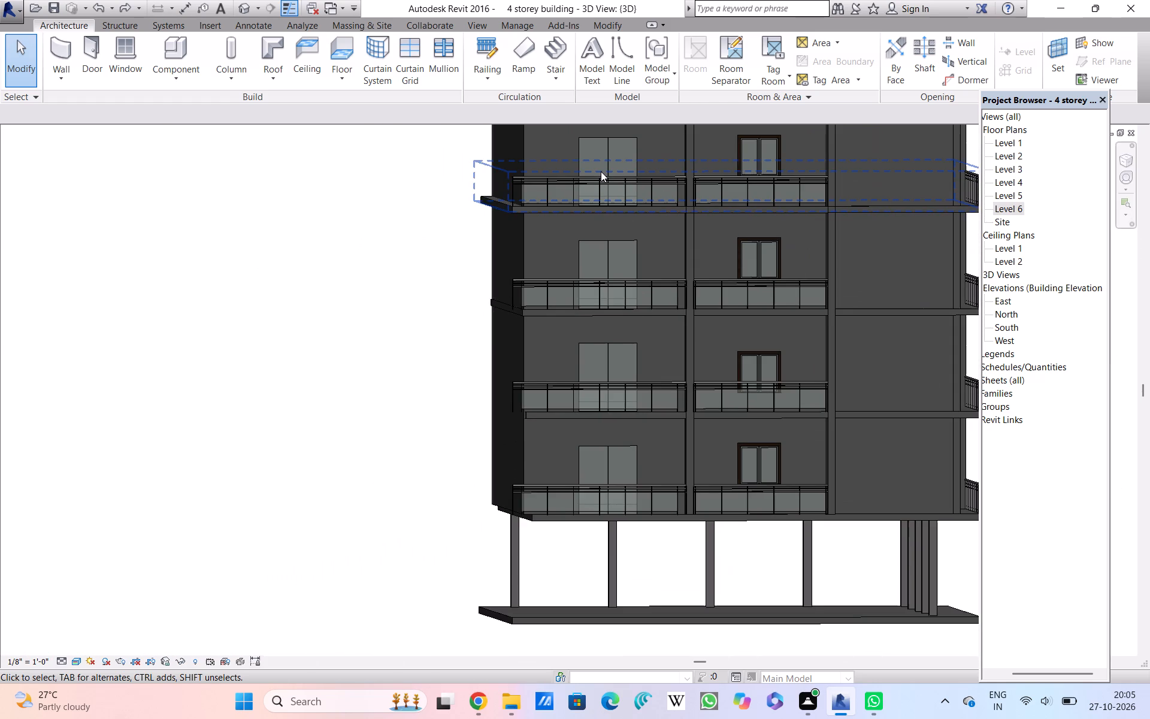
scroll(601, 171, "up", 3)
scroll(601, 171, "down", 9)
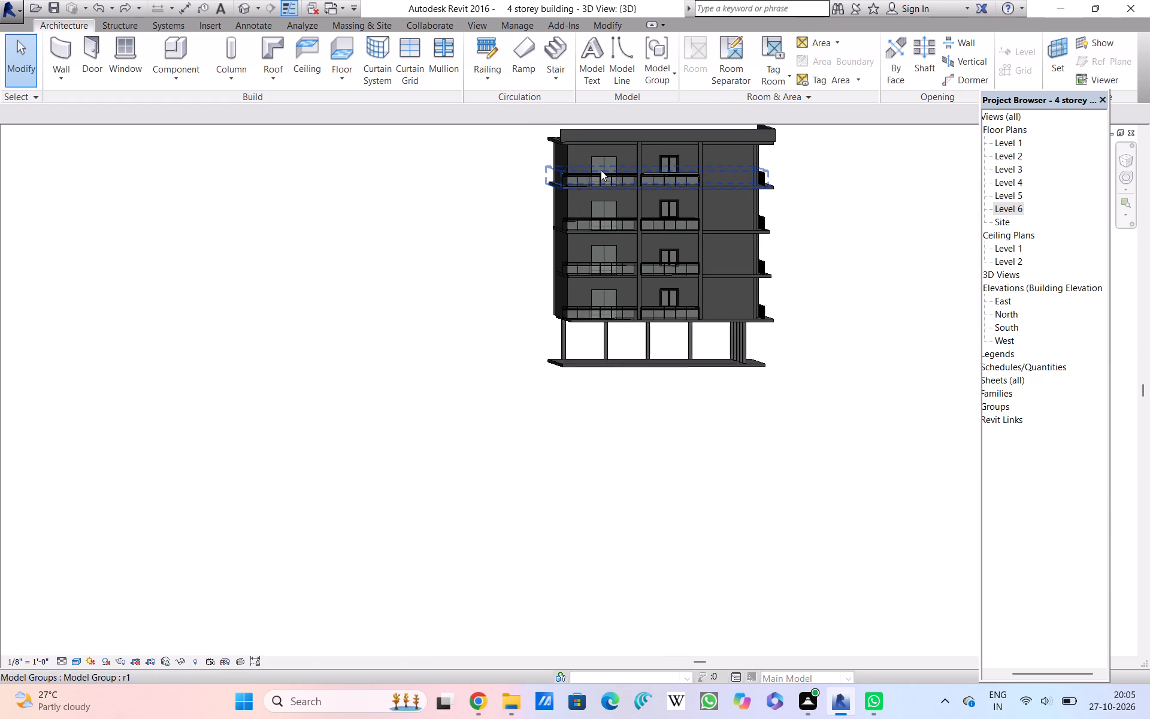
scroll(601, 170, "up", 16)
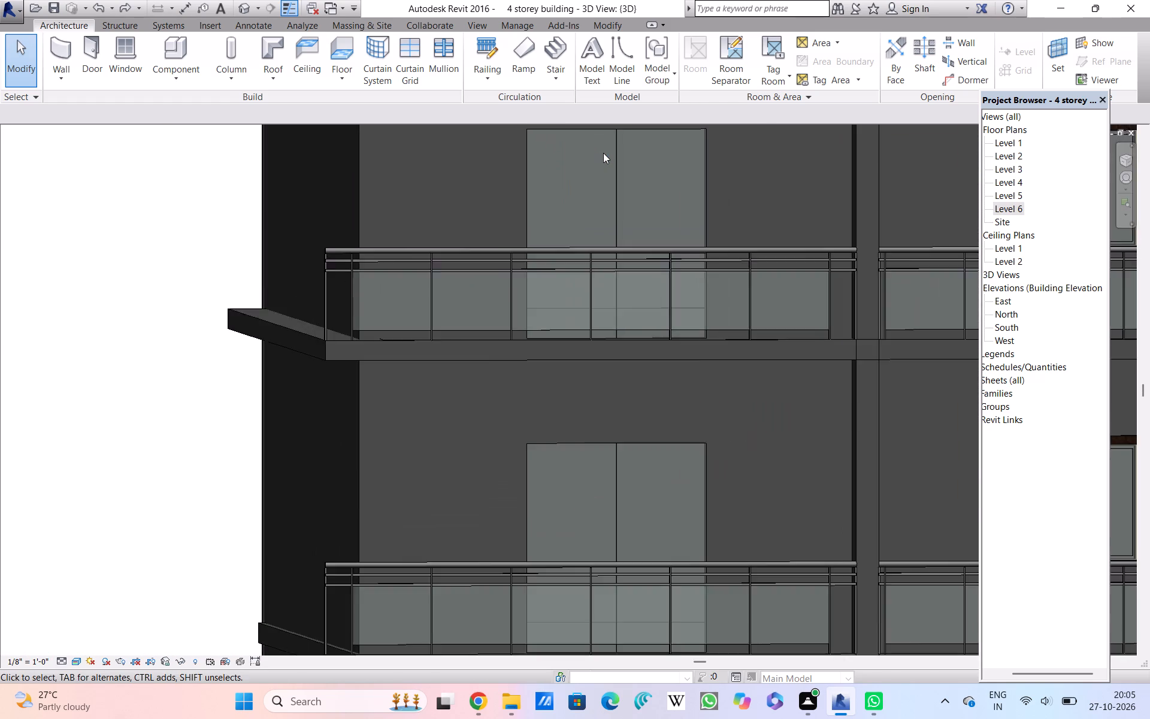
scroll(603, 153, "up", 7)
scroll(603, 153, "down", 10)
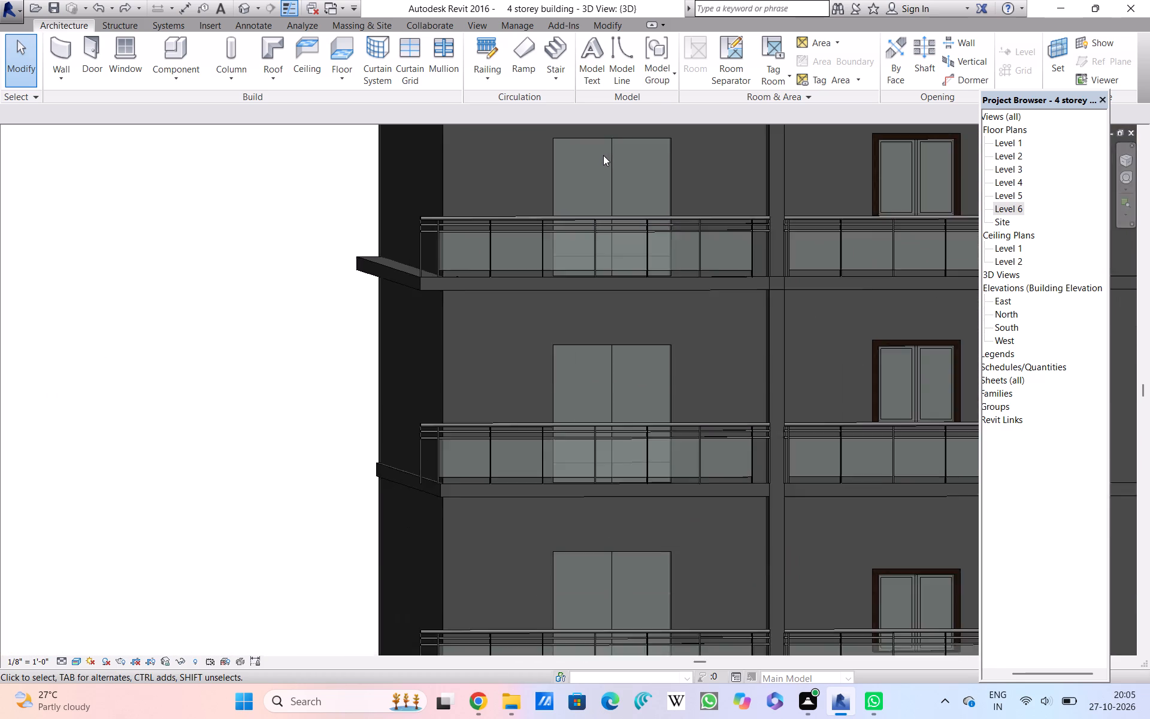
scroll(603, 155, "down", 9)
scroll(603, 156, "up", 5)
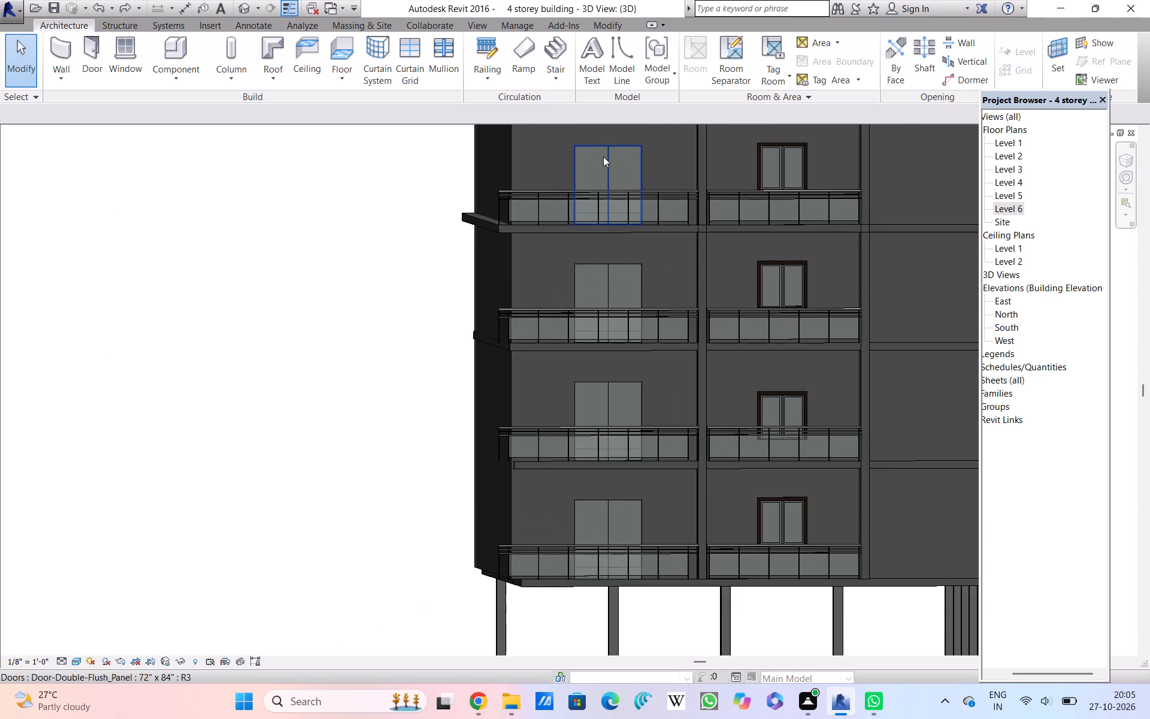
Examine the upper-storey double flush-panel door behind its balcony railing at close range.
scroll(603, 156, "up", 4)
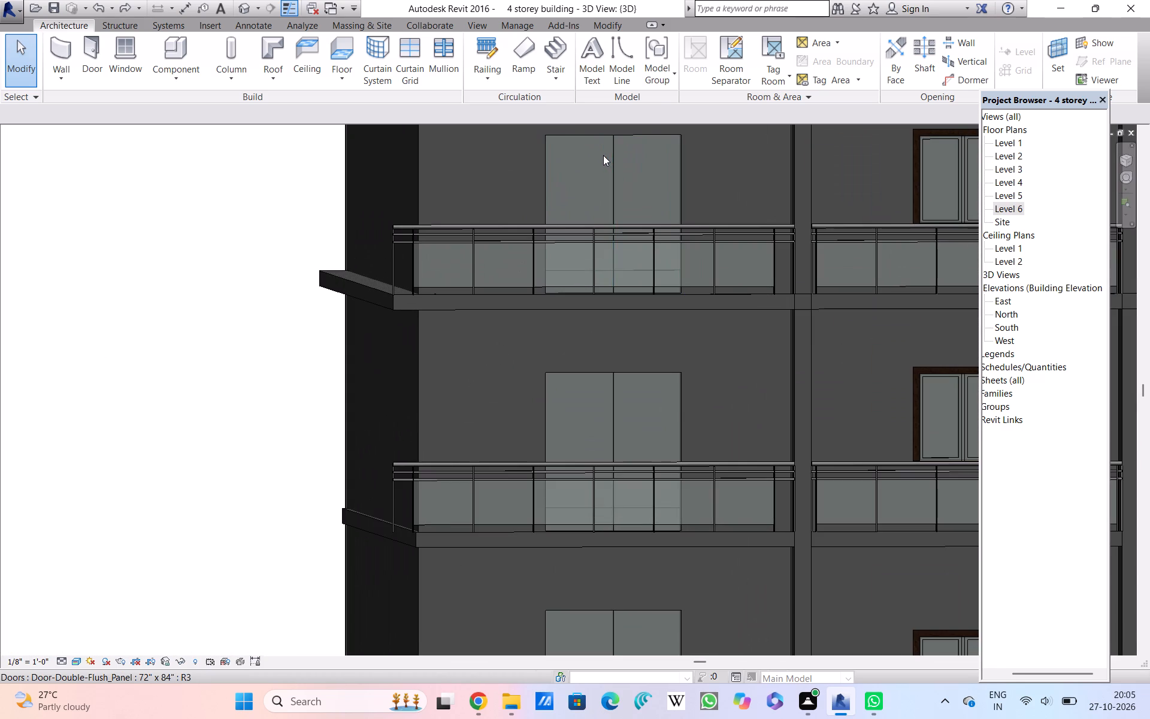
scroll(603, 155, "up", 9)
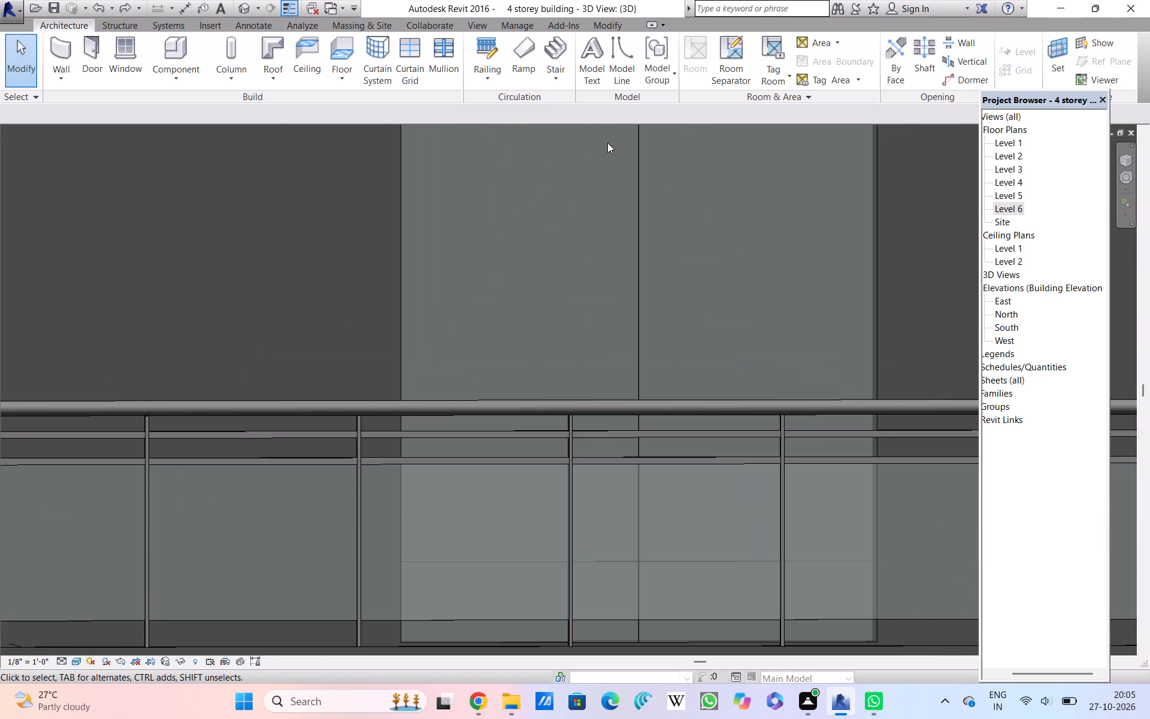
scroll(609, 139, "up", 3)
scroll(609, 140, "down", 6)
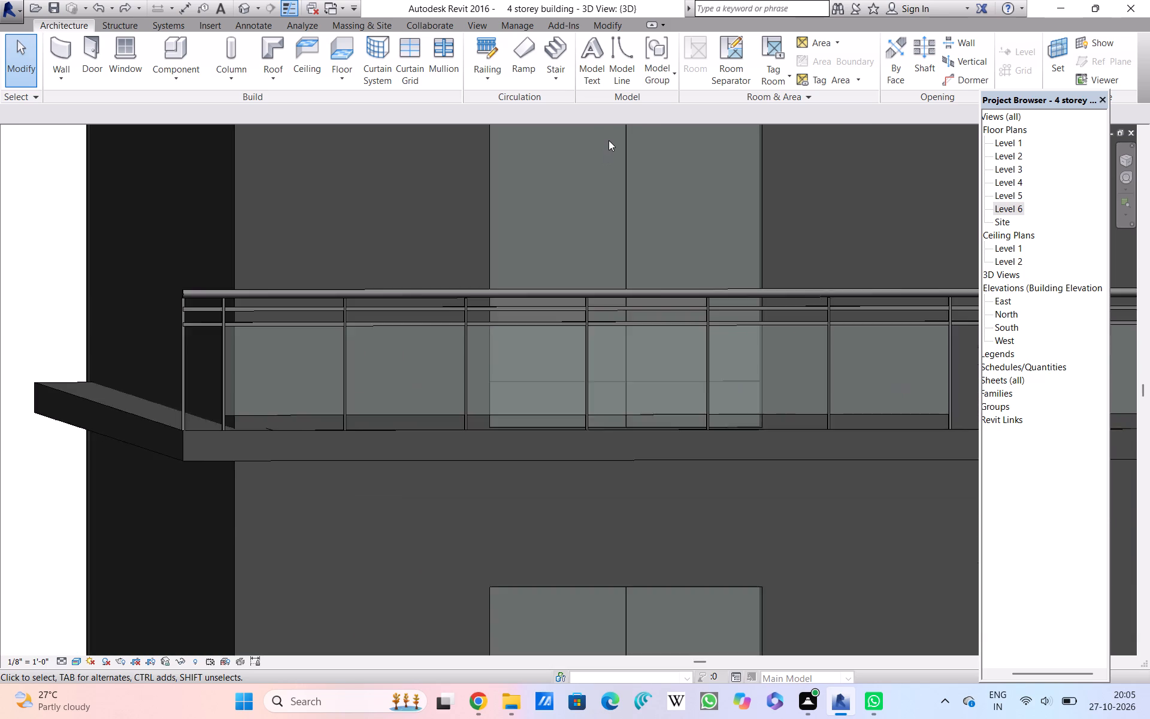
scroll(609, 140, "down", 11)
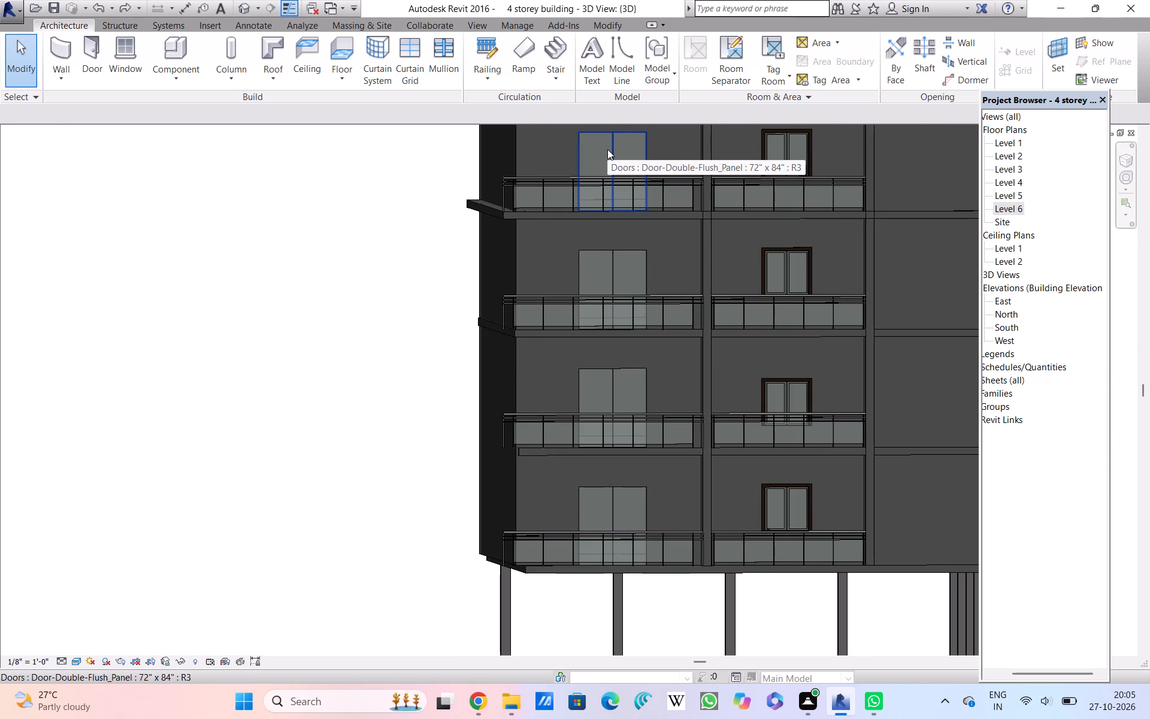
Compare the double-door bay with the adjacent framed-window bay across the storeys.
scroll(607, 150, "up", 2)
scroll(607, 150, "down", 2)
scroll(607, 150, "up", 2)
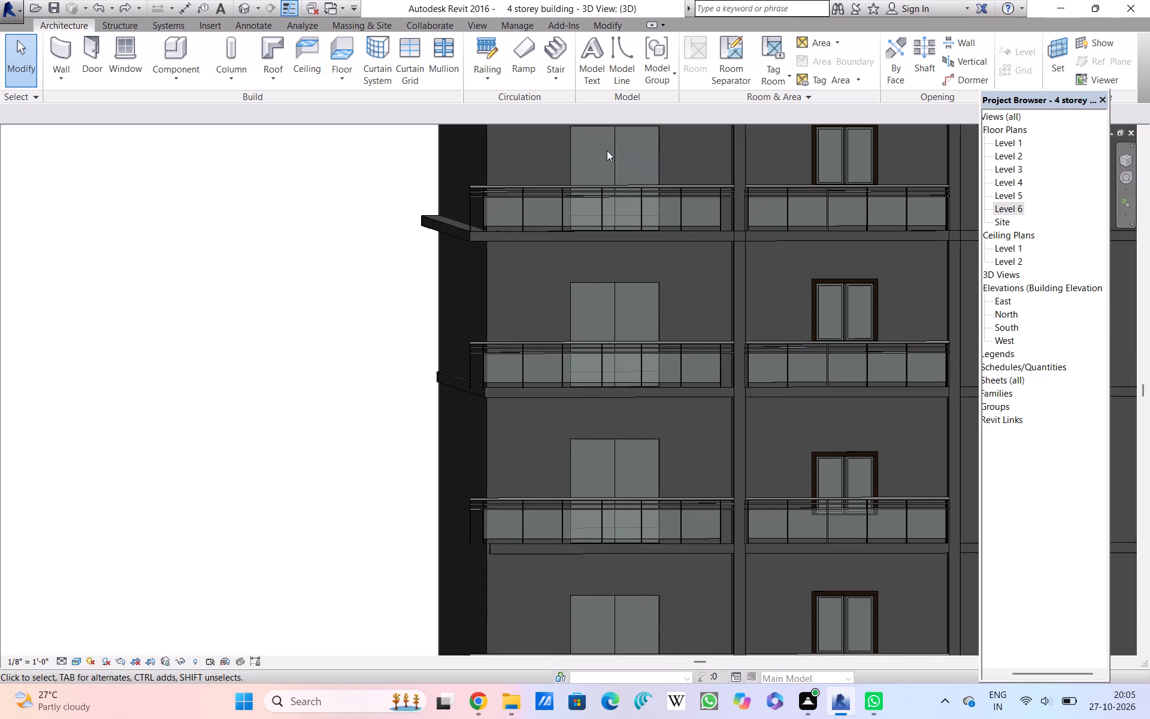
scroll(607, 150, "up", 4)
scroll(598, 173, "down", 3)
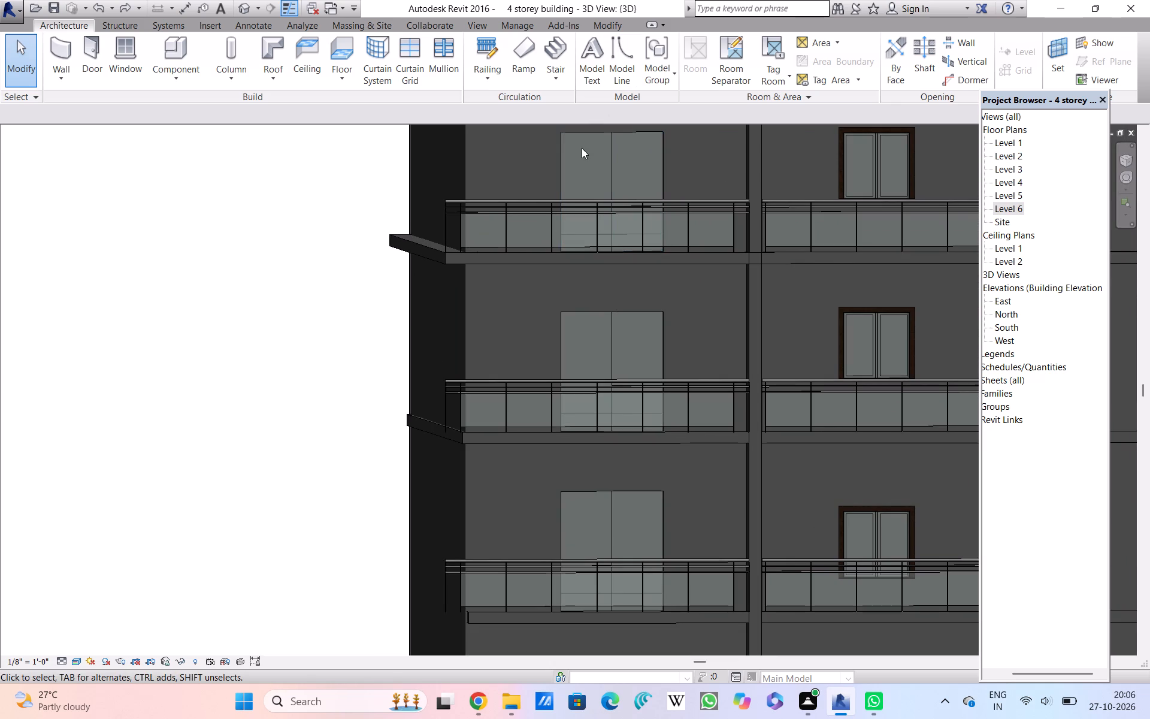
scroll(582, 148, "up", 2)
scroll(582, 145, "down", 9)
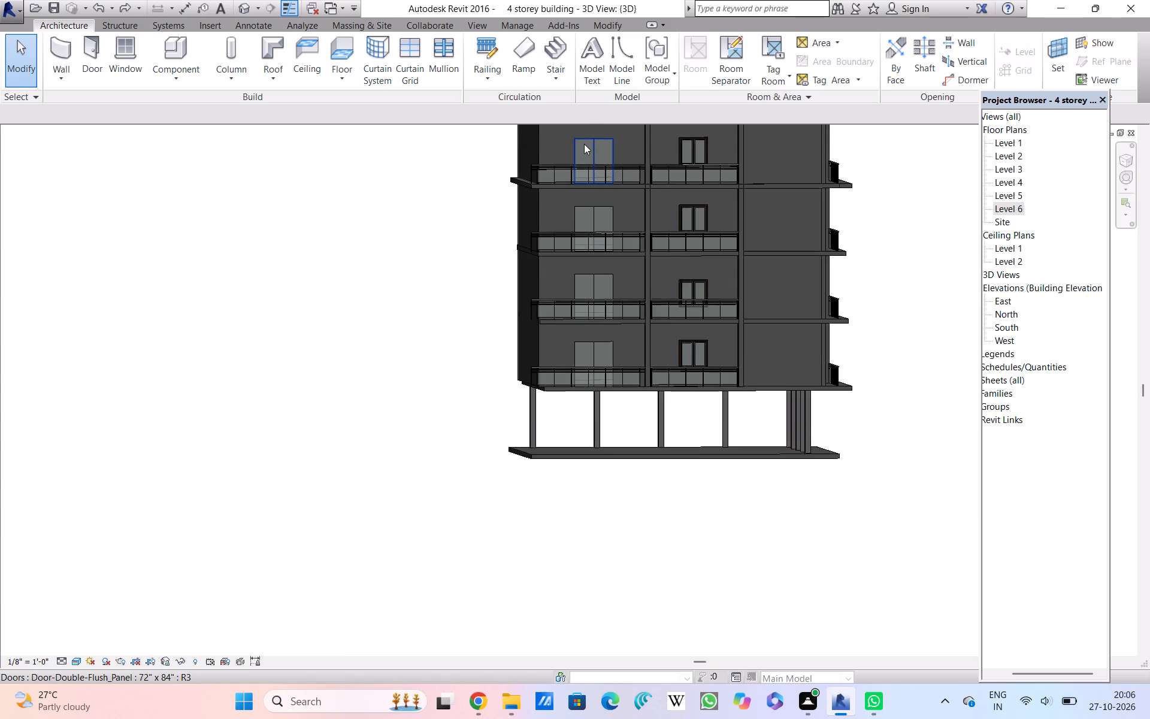
Examine the facade wall and slab edges at the building corner beside the stacked double doors.
scroll(586, 138, "up", 5)
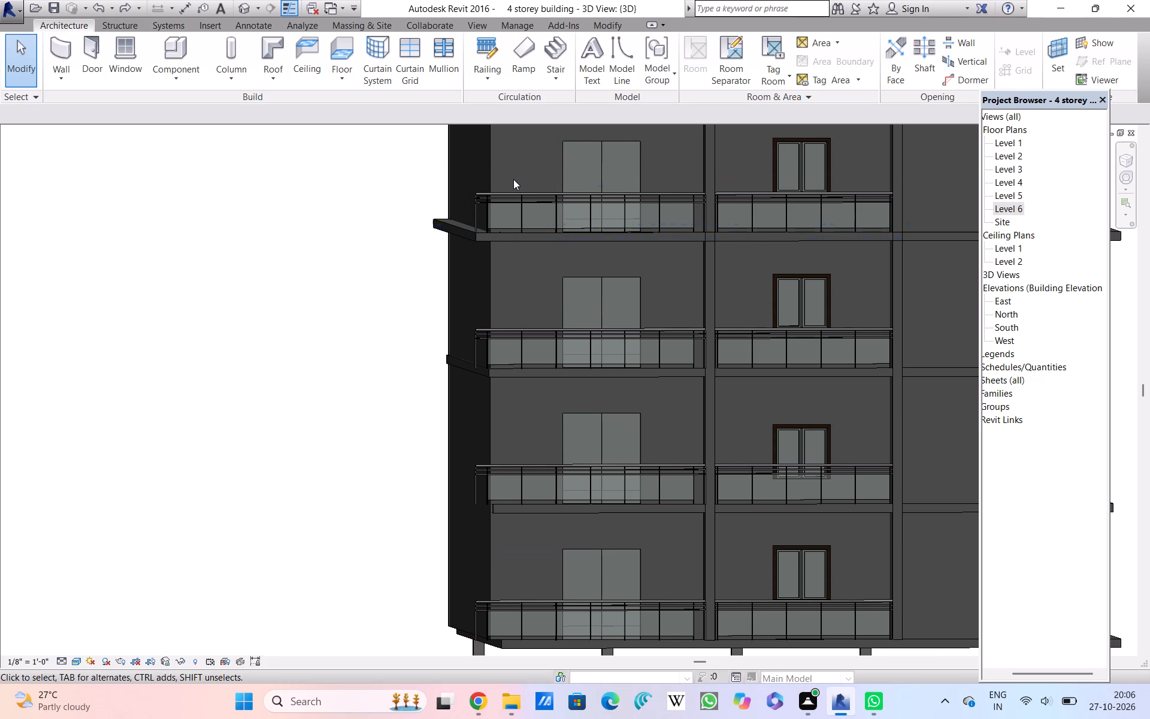
scroll(502, 182, "down", 5)
scroll(502, 182, "up", 8)
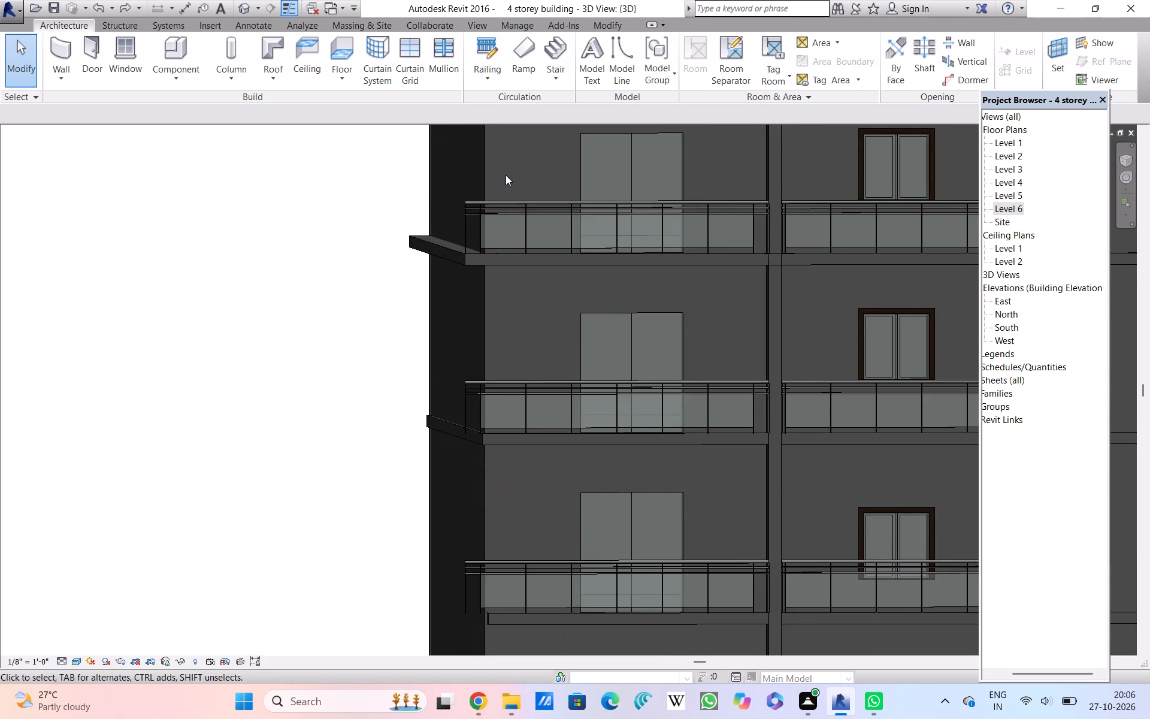
scroll(506, 175, "down", 9)
scroll(506, 176, "up", 6)
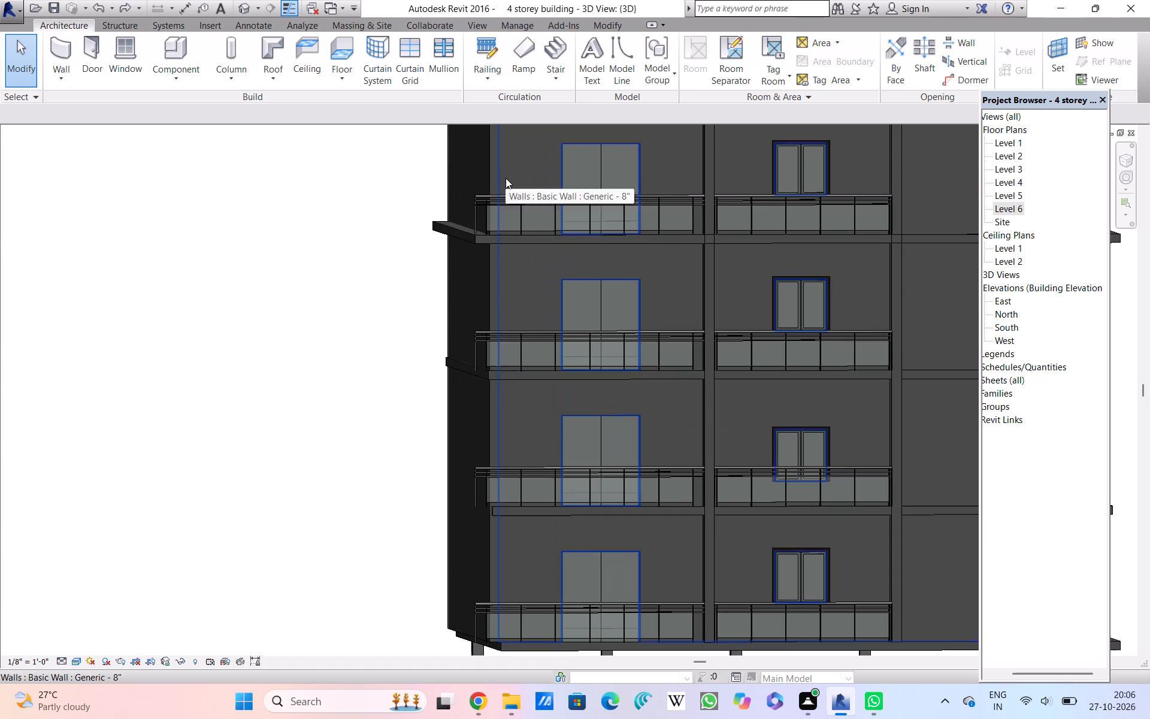
Dismiss the blank pop-up covering the 3D view of the building.
scroll(501, 184, "up", 7)
scroll(502, 182, "down", 3)
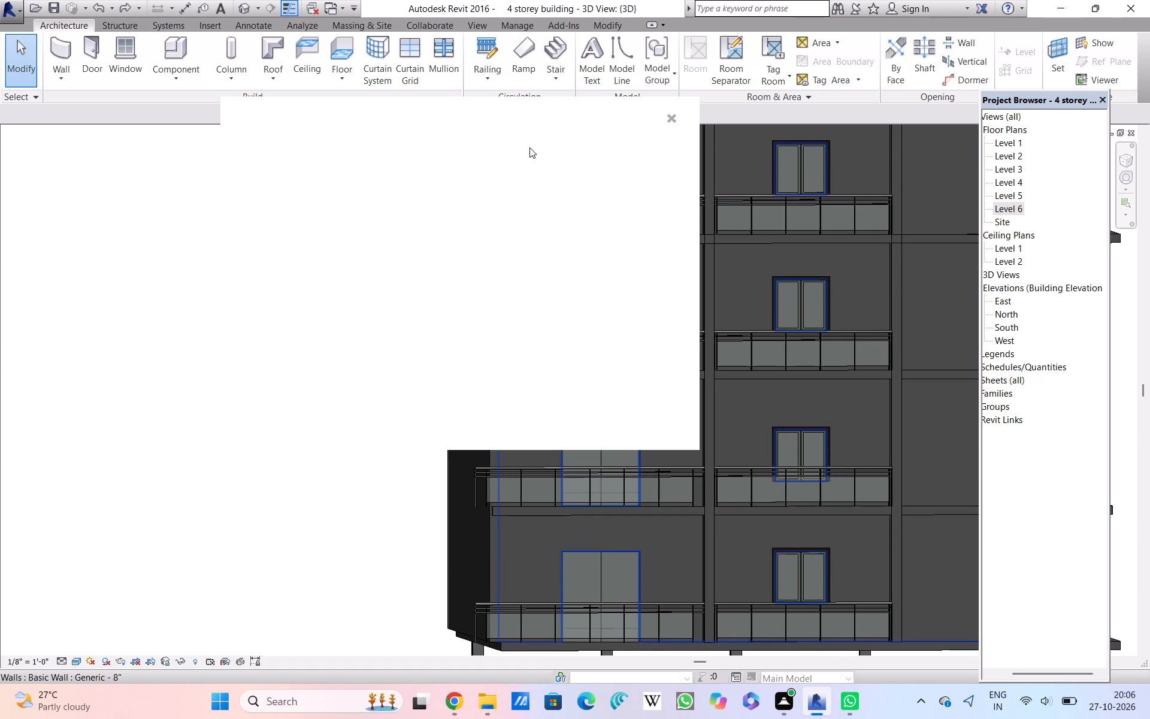
left_click(665, 125)
scroll(641, 175, "down", 1)
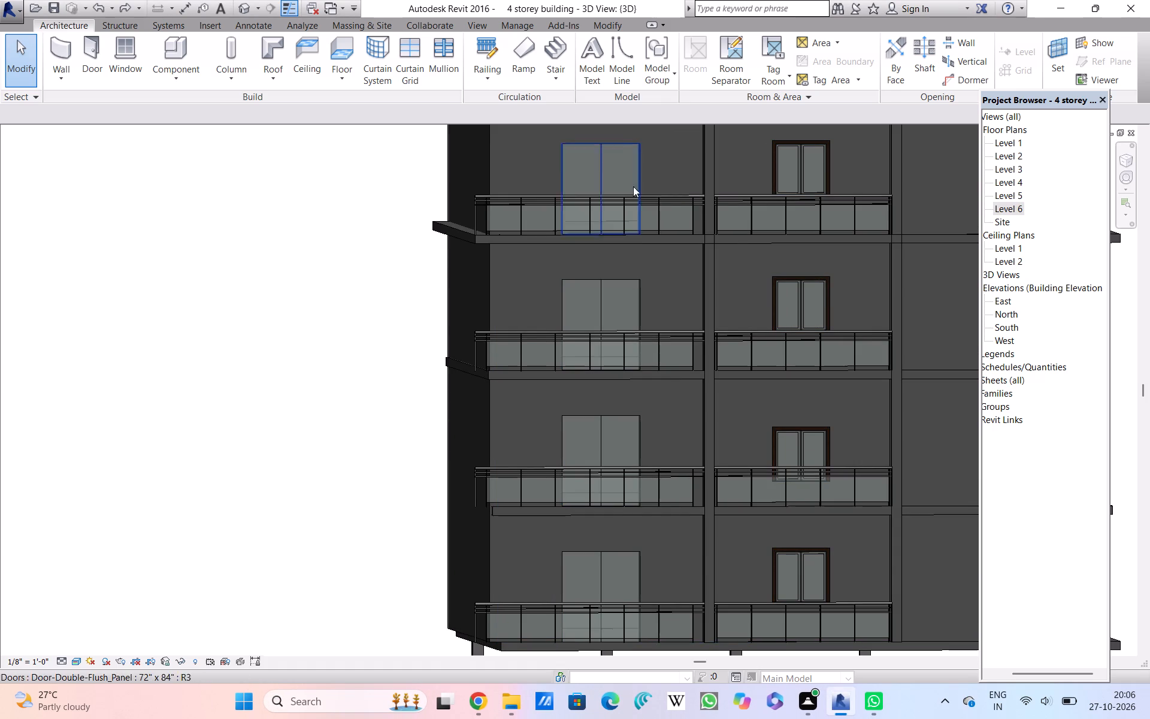
scroll(633, 186, "down", 2)
Examine the stacked double-door balconies, their slab edges and the adjacent framed-window bay across the storeys.
scroll(632, 183, "up", 7)
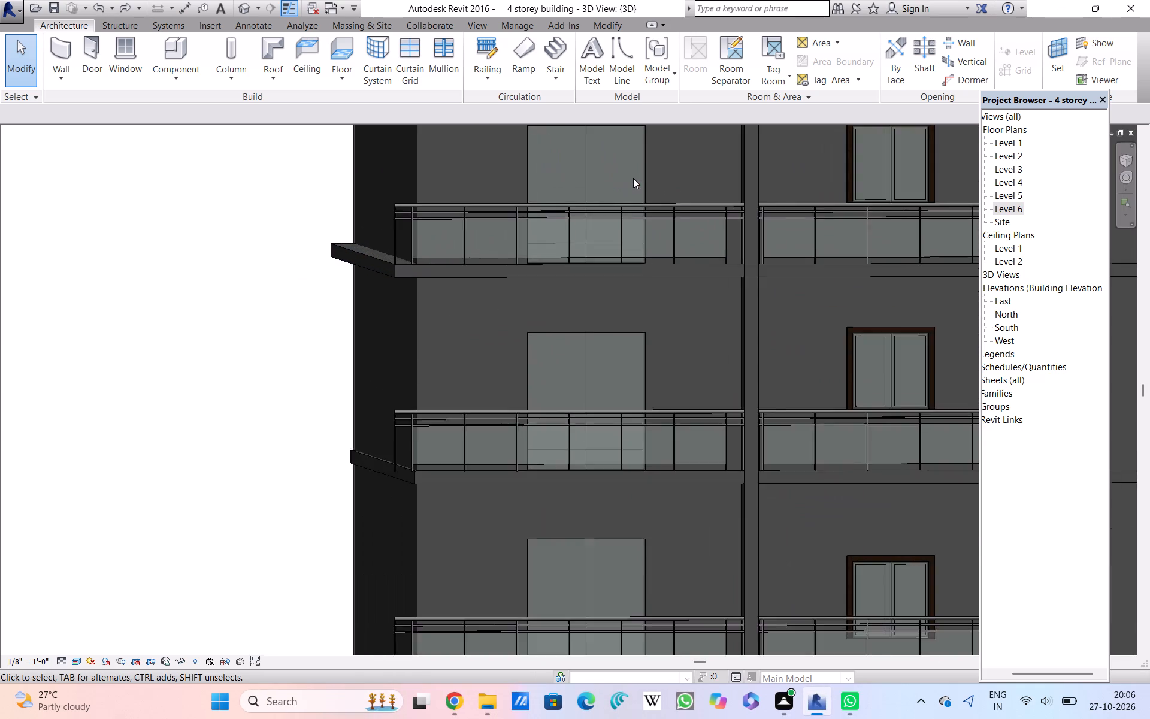
scroll(633, 178, "up", 2)
scroll(633, 177, "down", 4)
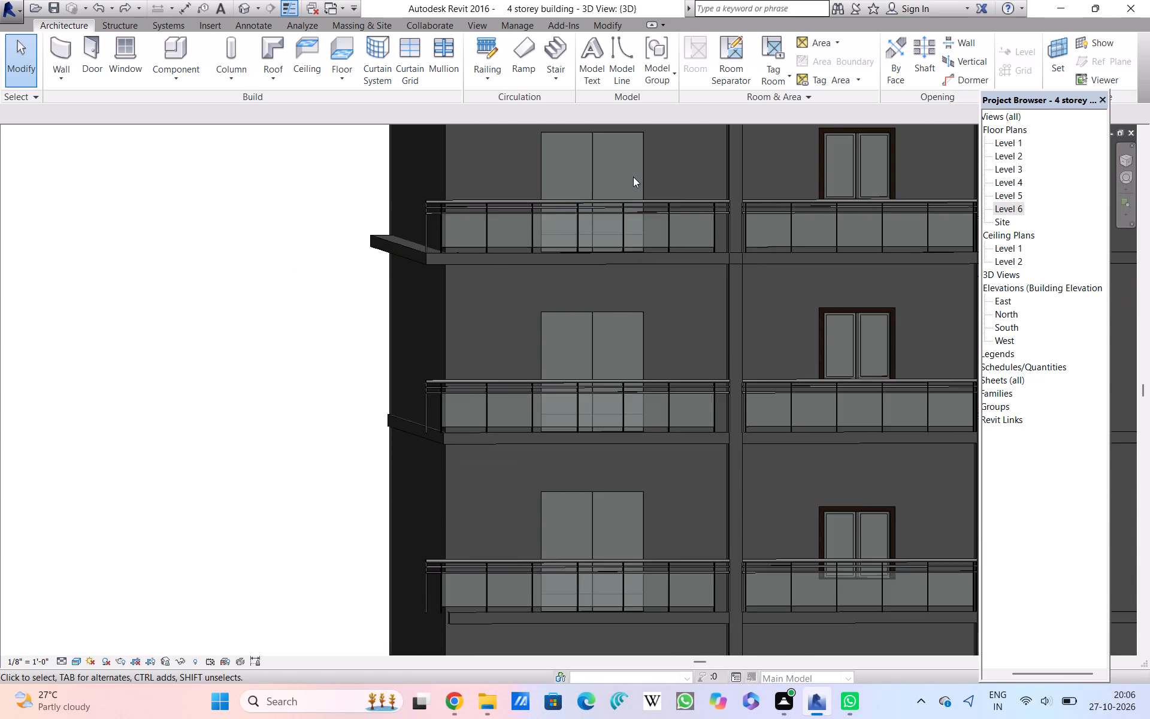
scroll(633, 176, "down", 4)
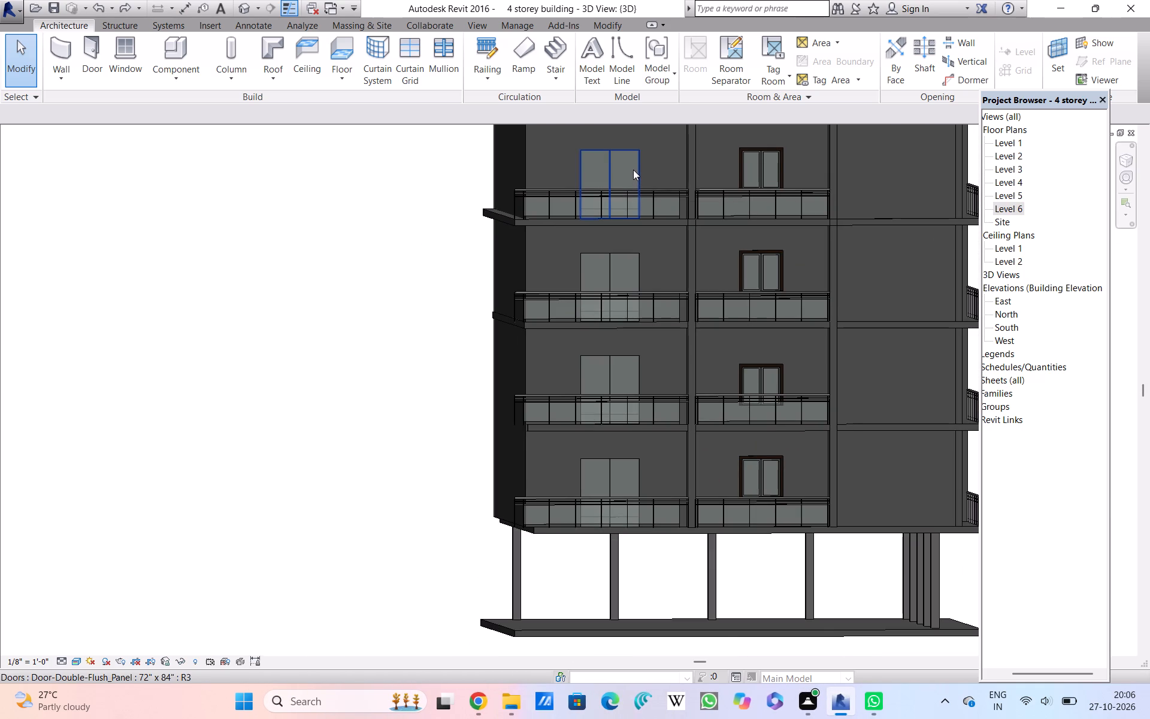
scroll(633, 168, "up", 2)
scroll(633, 168, "down", 2)
scroll(633, 168, "up", 2)
scroll(633, 168, "down", 1)
scroll(634, 170, "up", 1)
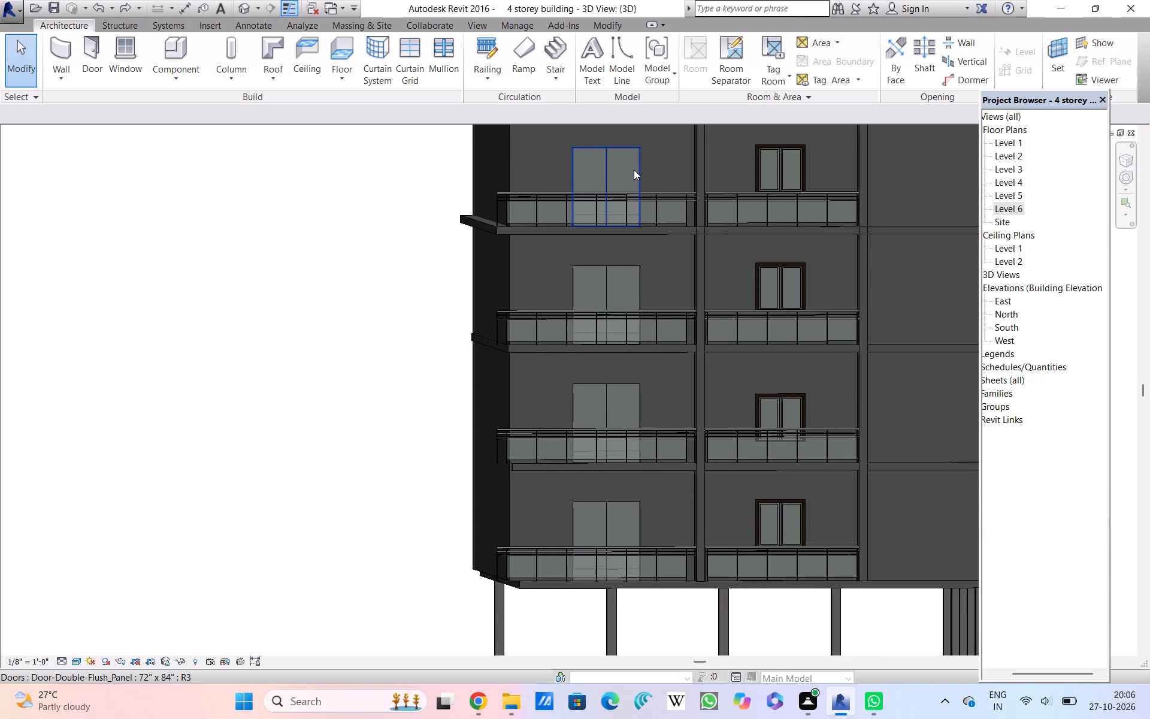
scroll(634, 170, "up", 2)
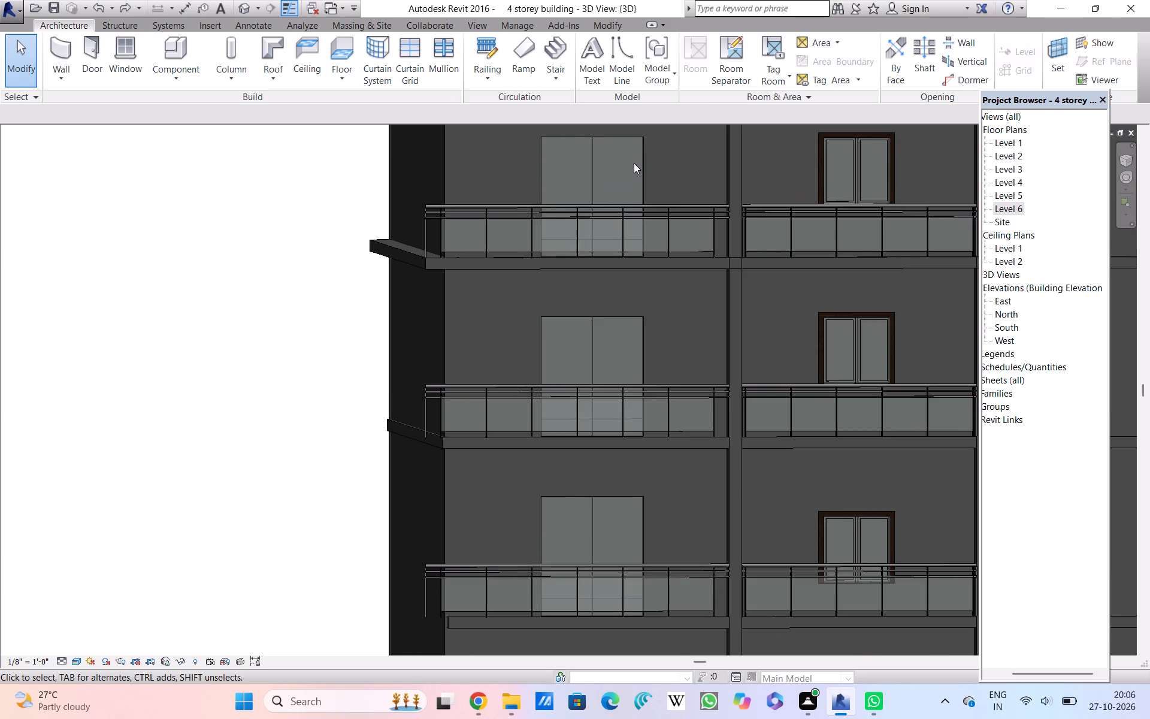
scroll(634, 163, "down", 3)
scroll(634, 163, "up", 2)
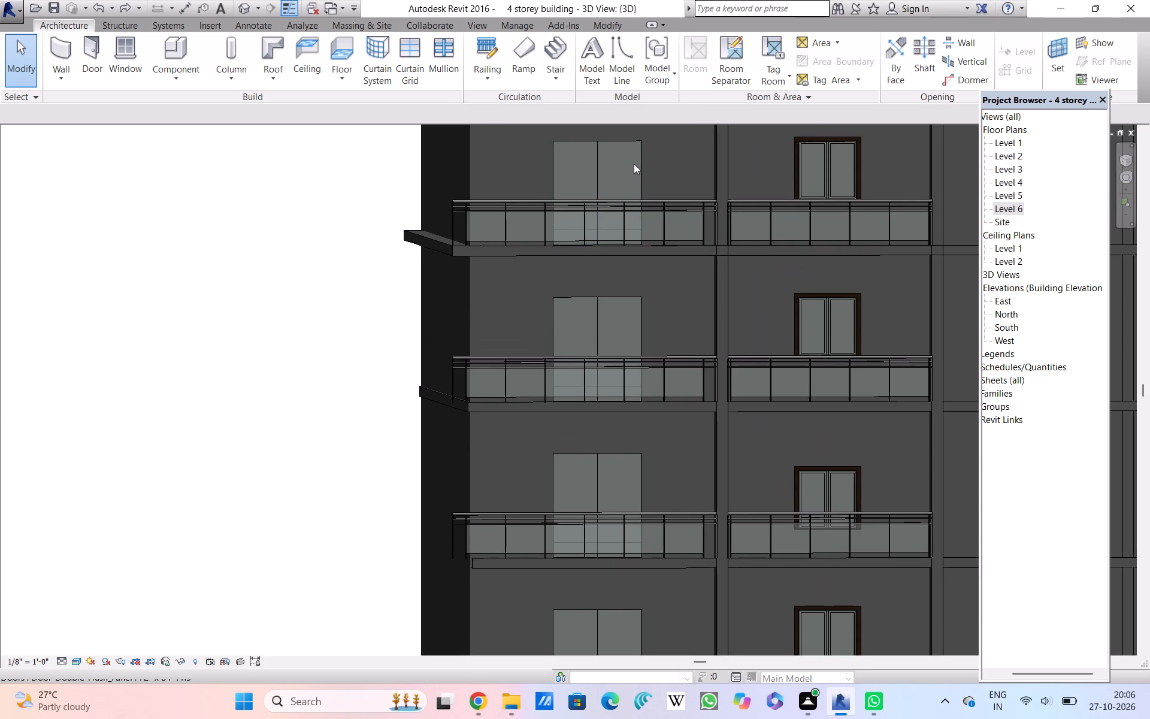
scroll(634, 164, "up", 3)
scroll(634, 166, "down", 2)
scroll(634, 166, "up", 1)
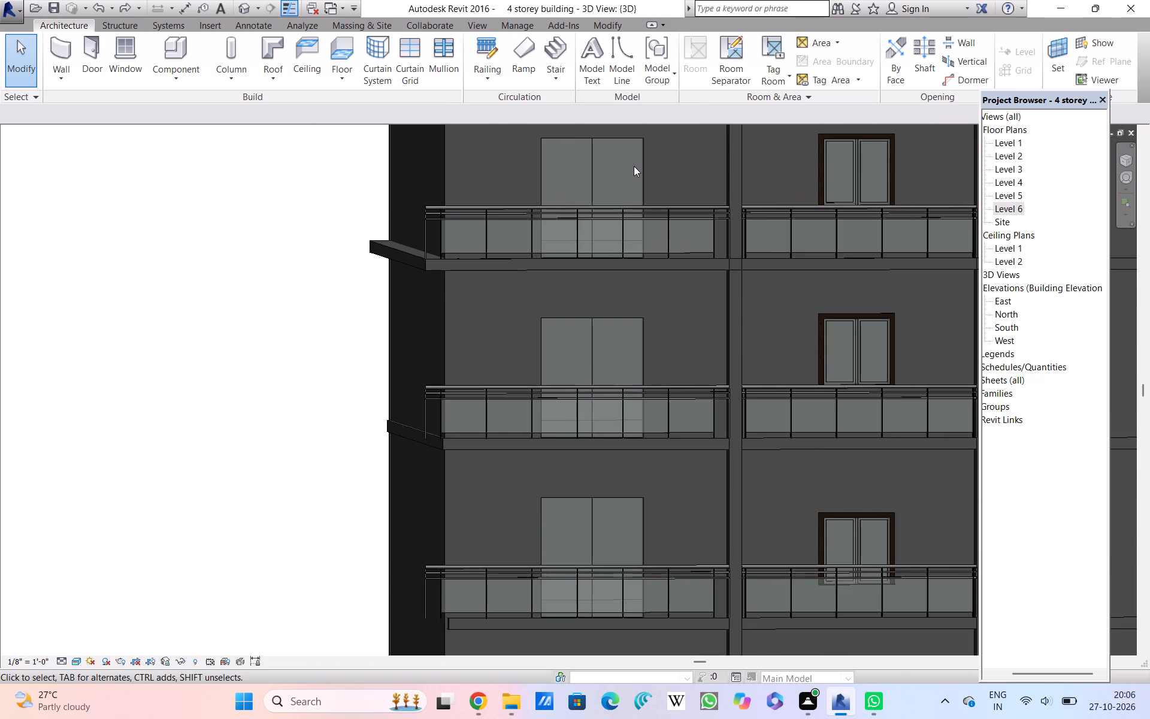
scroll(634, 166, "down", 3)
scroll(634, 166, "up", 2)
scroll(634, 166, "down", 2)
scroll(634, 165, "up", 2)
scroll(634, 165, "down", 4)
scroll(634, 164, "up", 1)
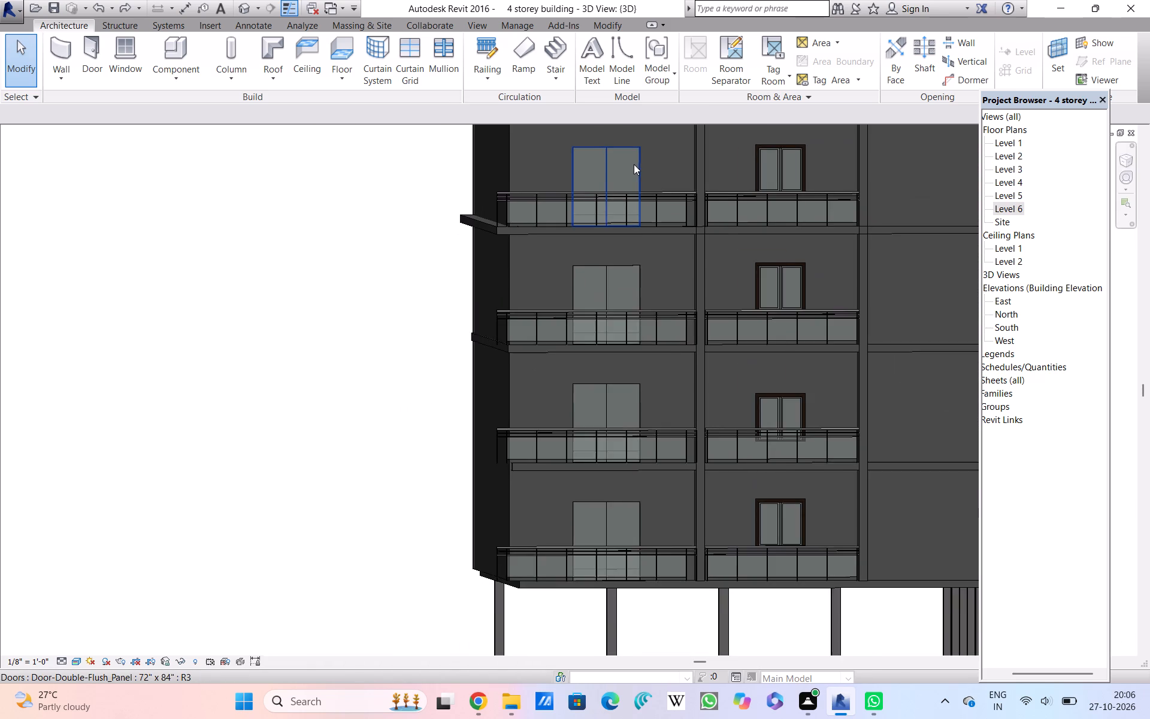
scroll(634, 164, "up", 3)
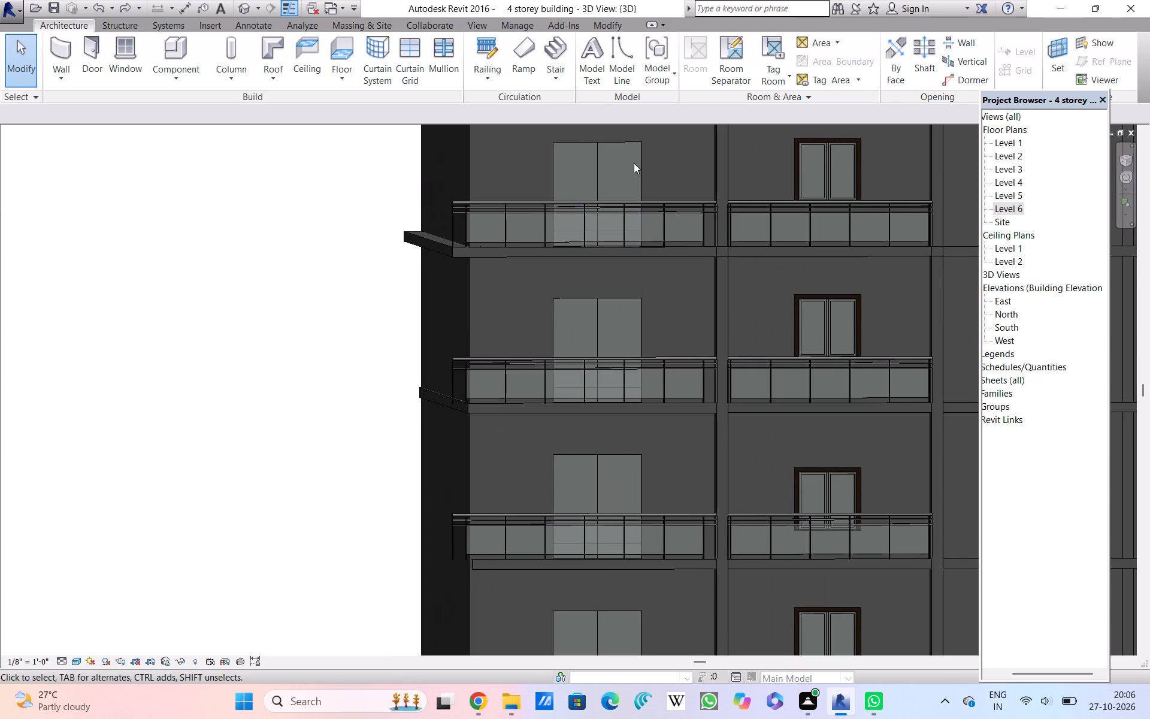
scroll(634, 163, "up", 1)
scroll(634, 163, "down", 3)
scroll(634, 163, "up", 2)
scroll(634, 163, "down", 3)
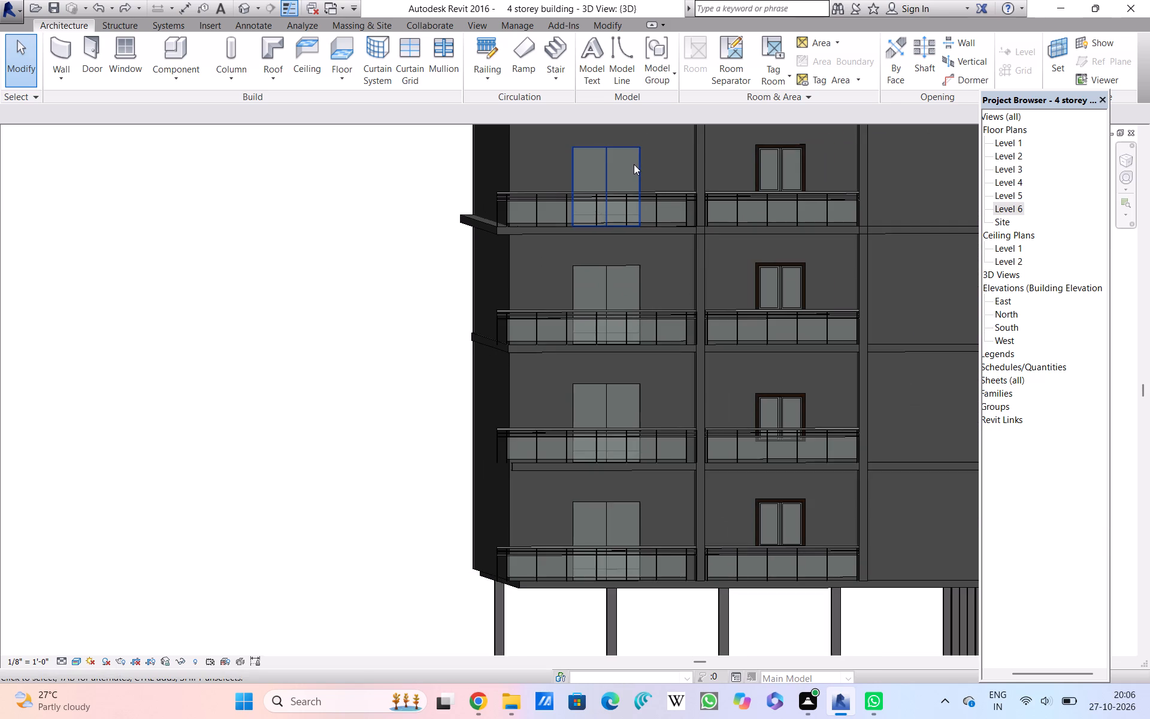
Examine the upper-storey balcony railing in front of the double flush-panel door at close range.
scroll(634, 165, "up", 10)
scroll(634, 173, "down", 1)
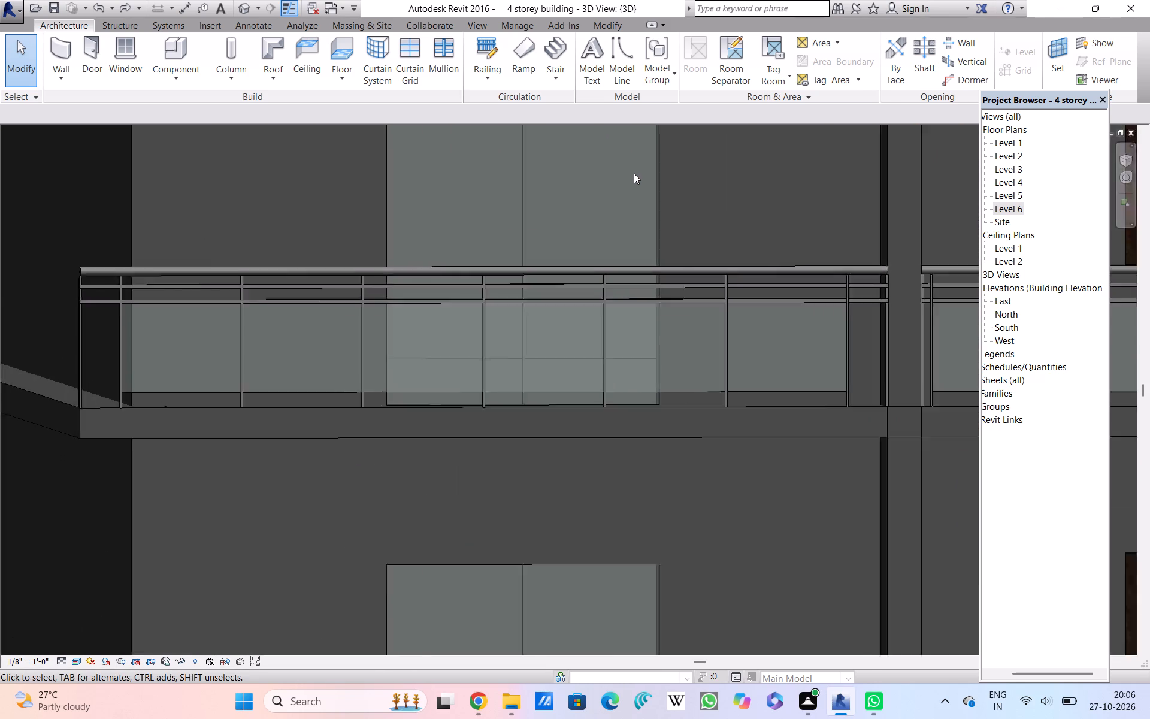
scroll(634, 173, "down", 8)
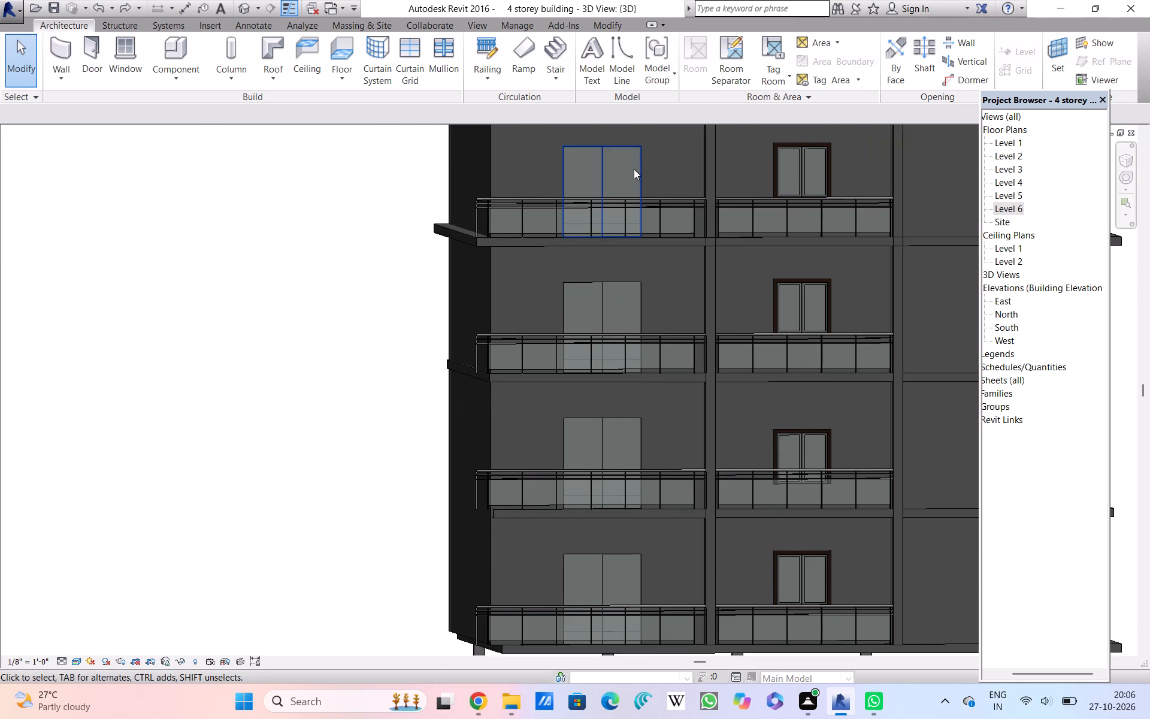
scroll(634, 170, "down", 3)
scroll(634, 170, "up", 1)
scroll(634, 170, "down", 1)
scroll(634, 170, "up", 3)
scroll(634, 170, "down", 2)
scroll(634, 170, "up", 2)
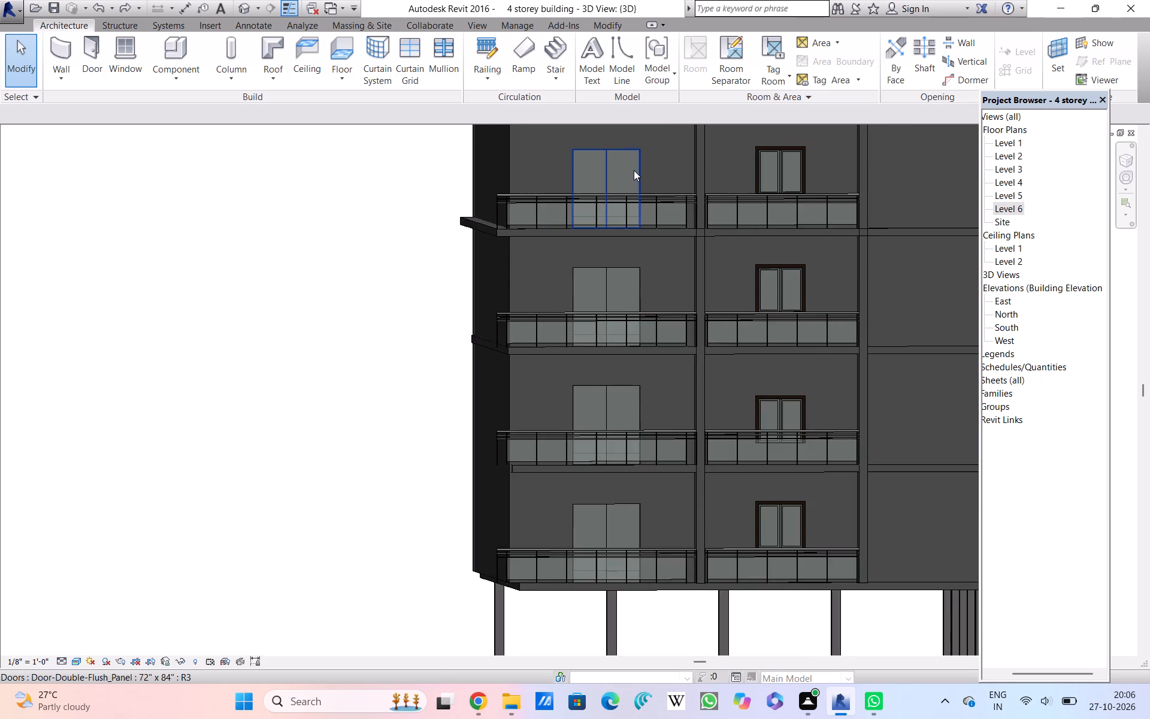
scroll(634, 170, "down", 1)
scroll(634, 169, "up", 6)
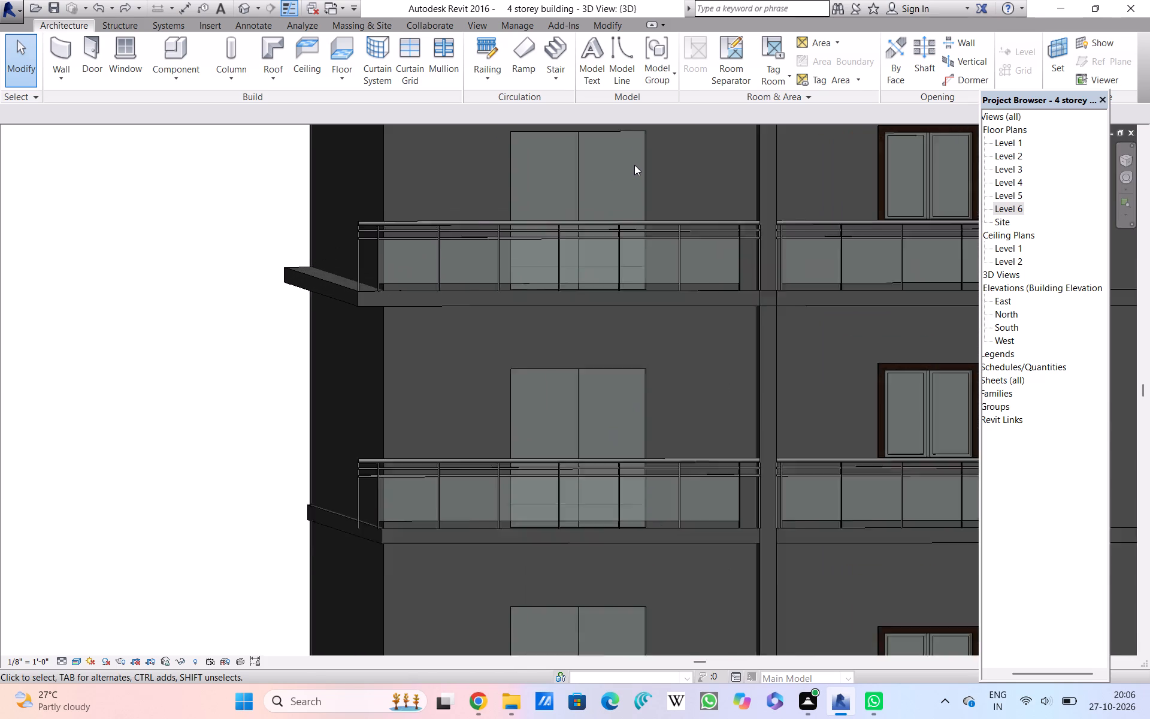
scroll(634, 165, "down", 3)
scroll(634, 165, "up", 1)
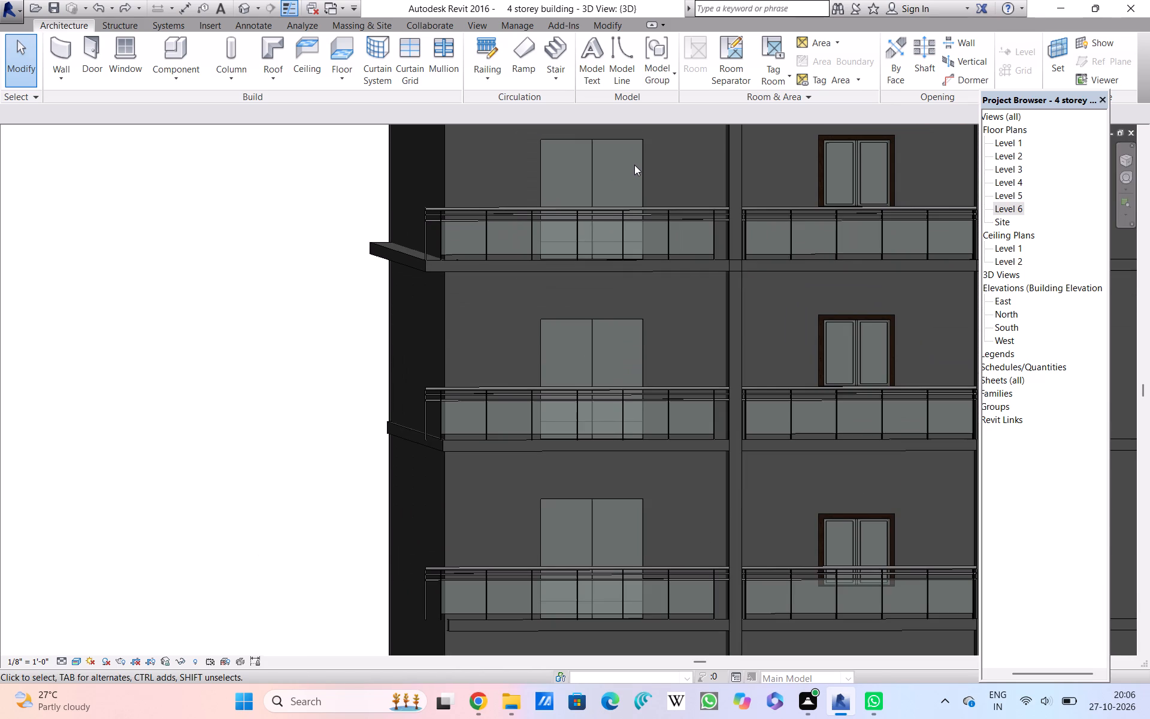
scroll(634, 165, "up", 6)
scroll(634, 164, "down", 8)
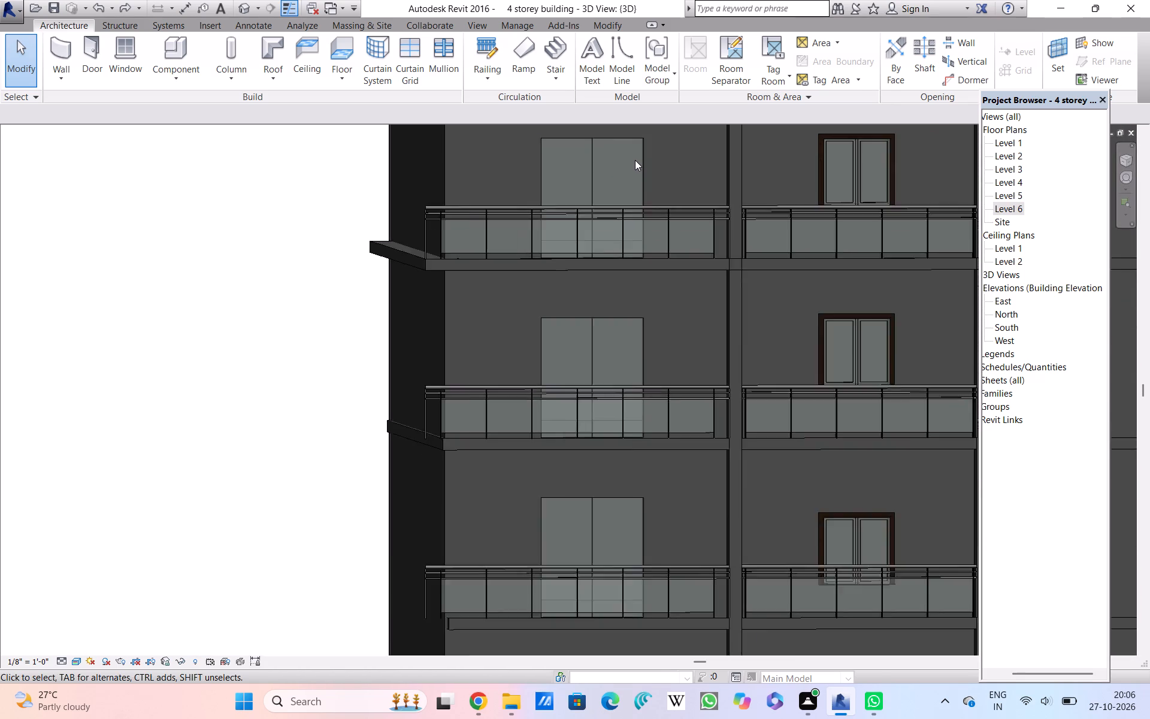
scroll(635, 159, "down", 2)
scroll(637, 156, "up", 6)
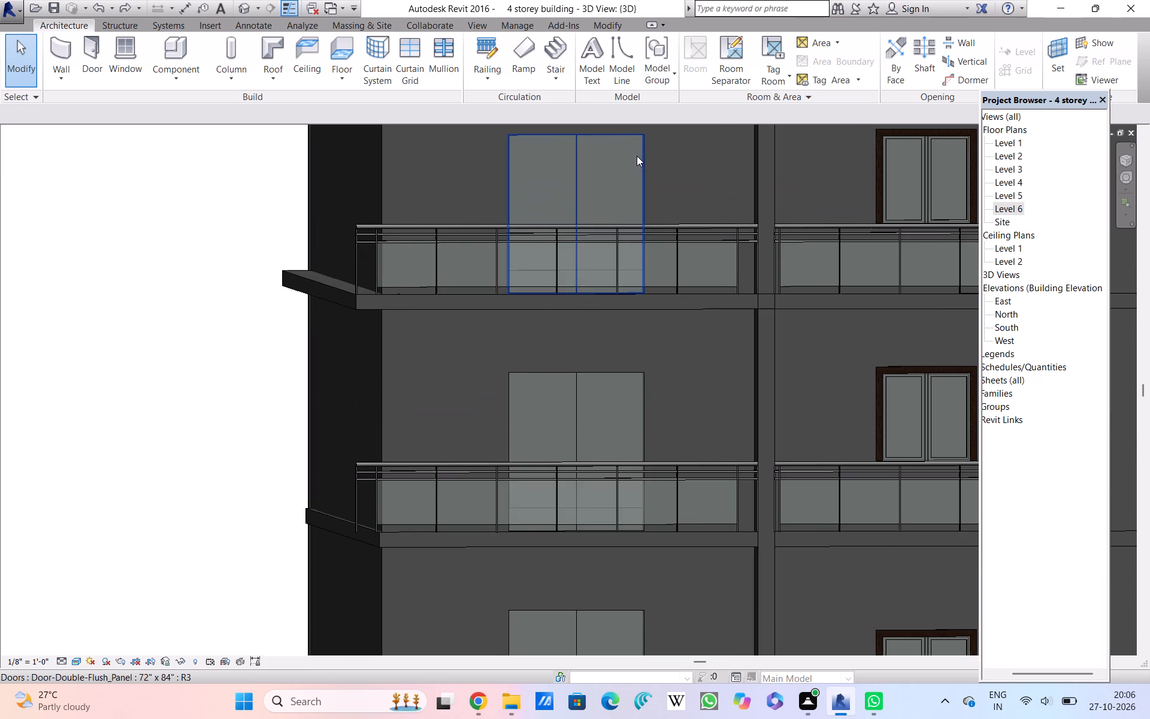
Inspect the upper balcony's railing, glass panels and projecting corner slab edge at close range.
scroll(637, 156, "up", 4)
scroll(637, 158, "down", 2)
scroll(637, 158, "up", 2)
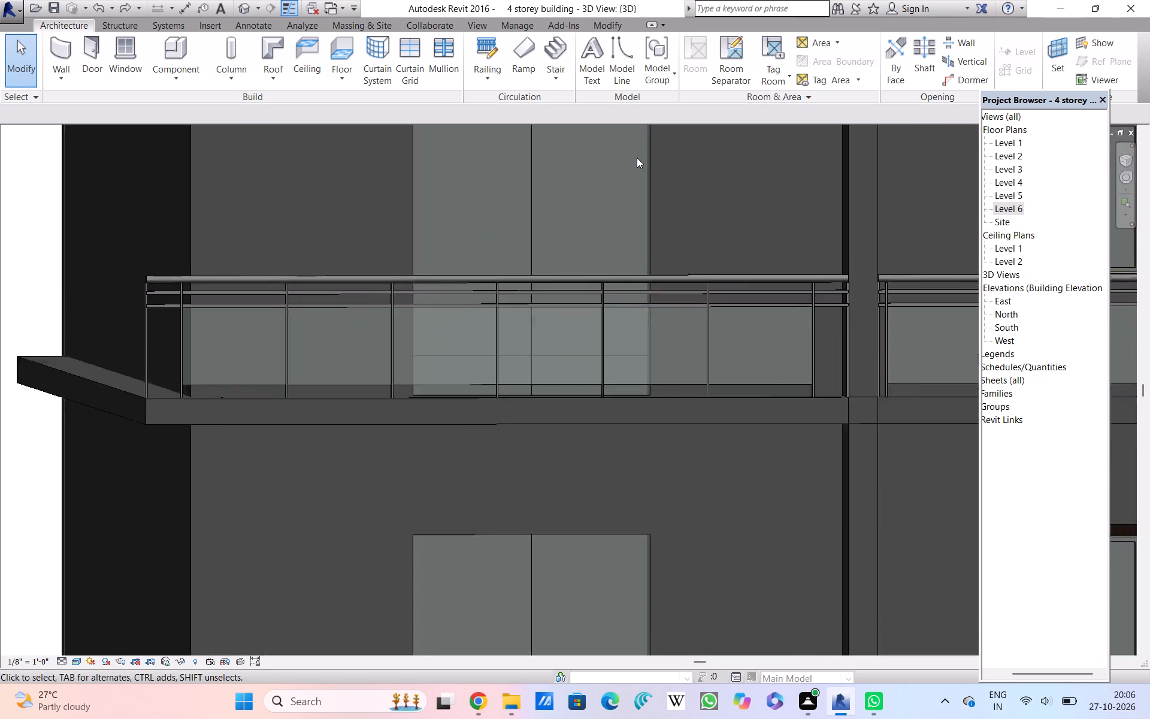
scroll(637, 158, "up", 1)
scroll(637, 158, "down", 3)
scroll(637, 158, "up", 2)
scroll(637, 158, "down", 2)
scroll(637, 156, "up", 8)
scroll(637, 158, "down", 6)
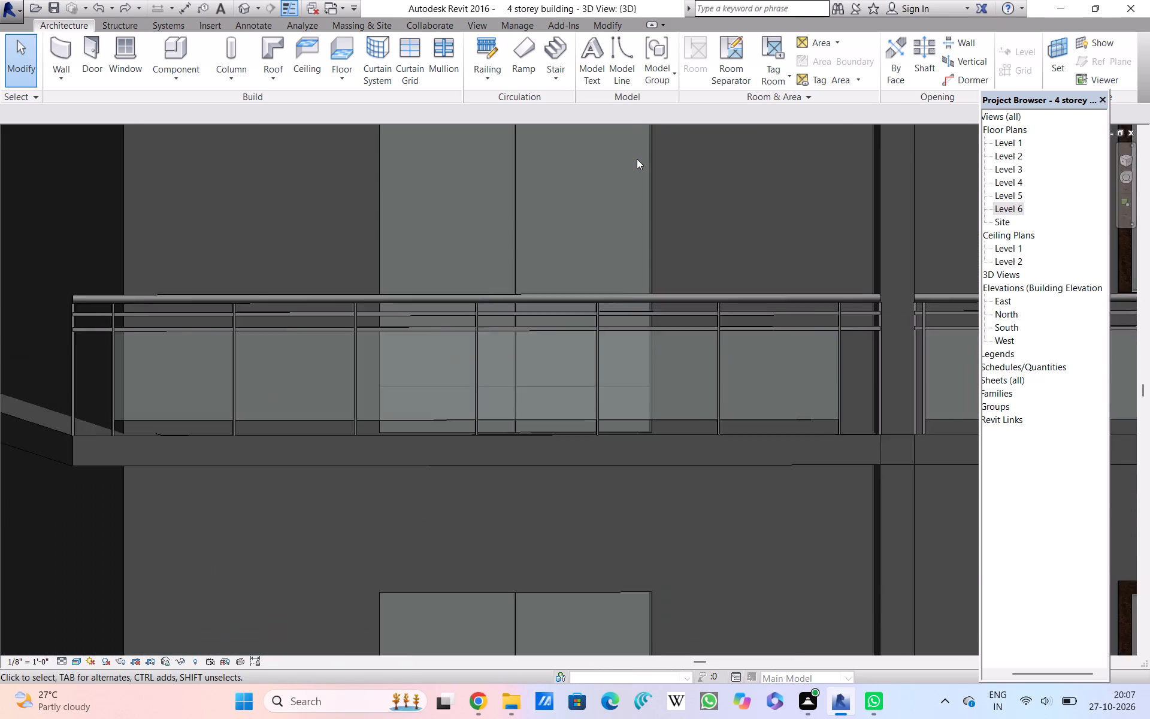
View the whole facade from the roof slab down to the ground-level columns and base slab.
scroll(637, 159, "down", 17)
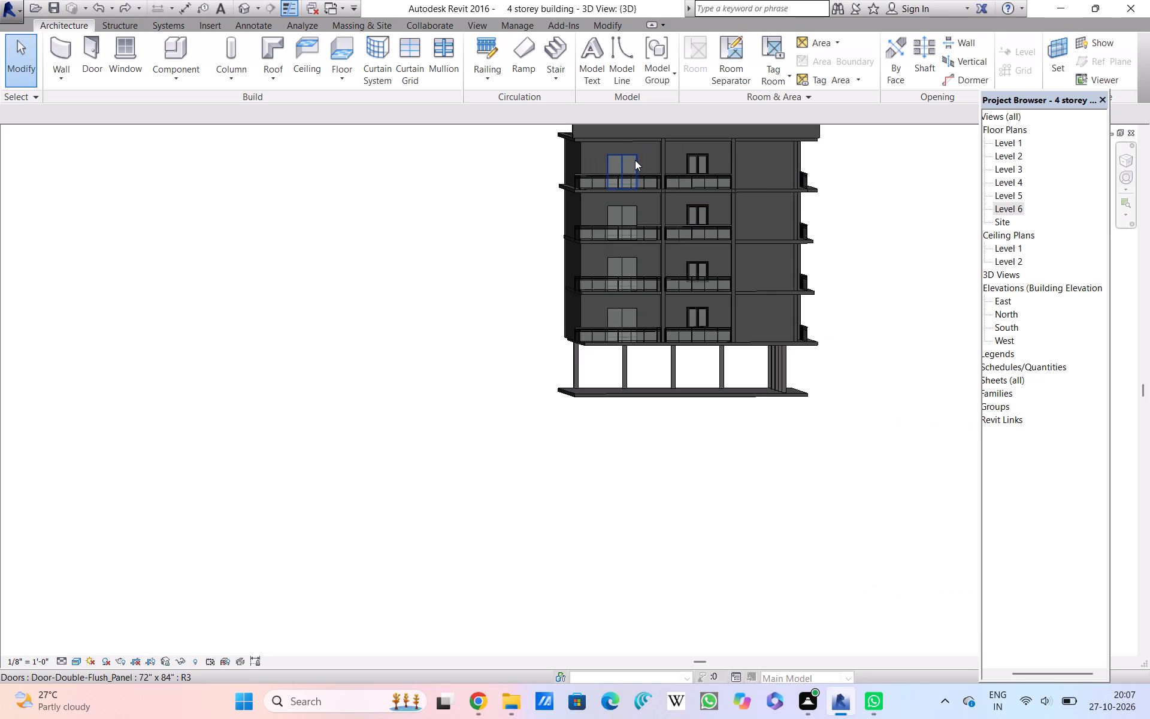
scroll(635, 160, "down", 1)
scroll(635, 160, "up", 9)
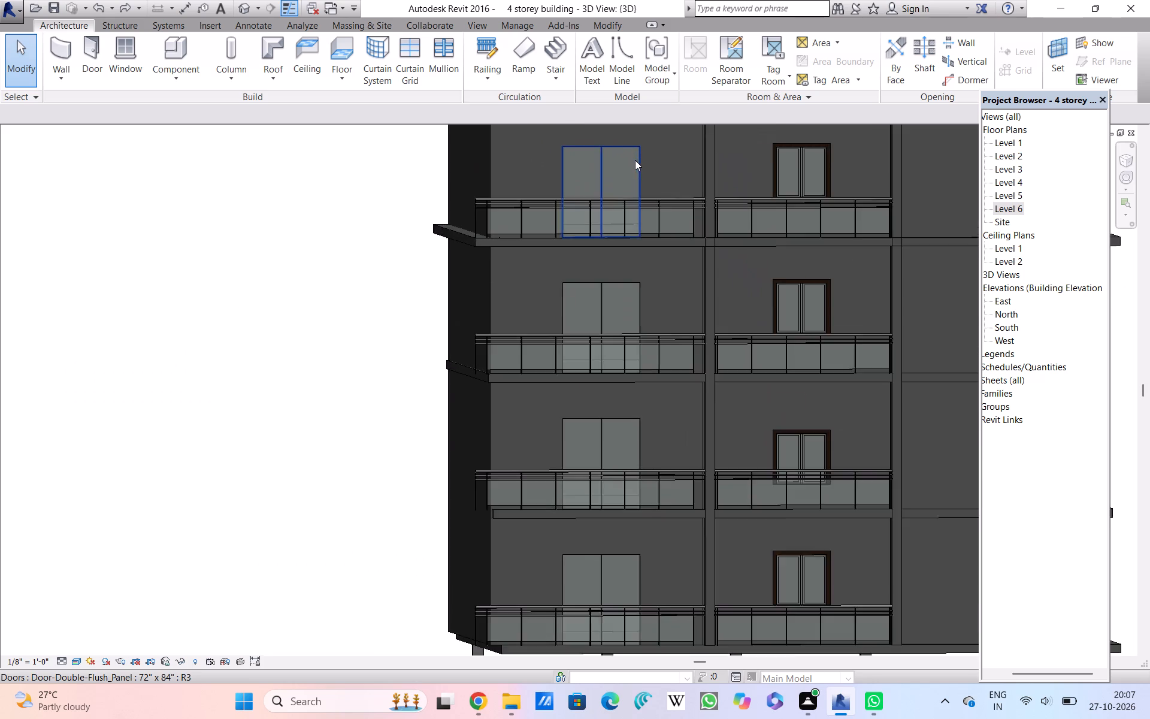
Re-examine the upper double-door balcony, its railing and the adjoining column against the surrounding storeys.
scroll(635, 160, "up", 9)
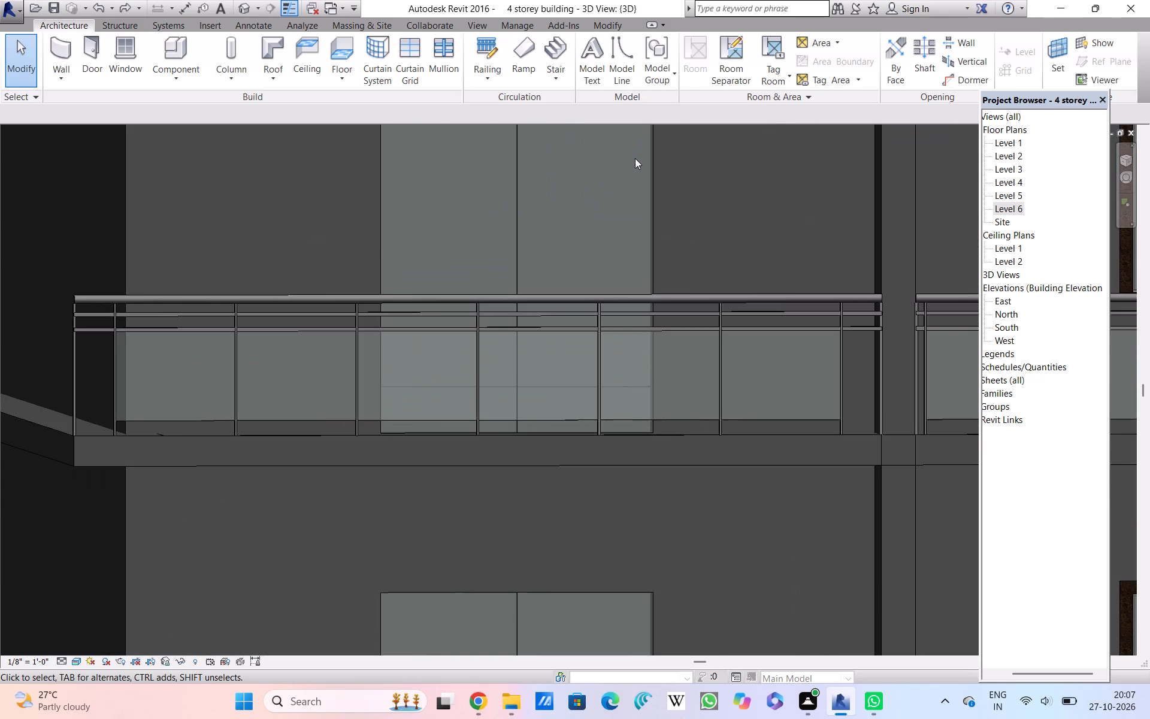
scroll(635, 158, "up", 2)
scroll(635, 158, "down", 12)
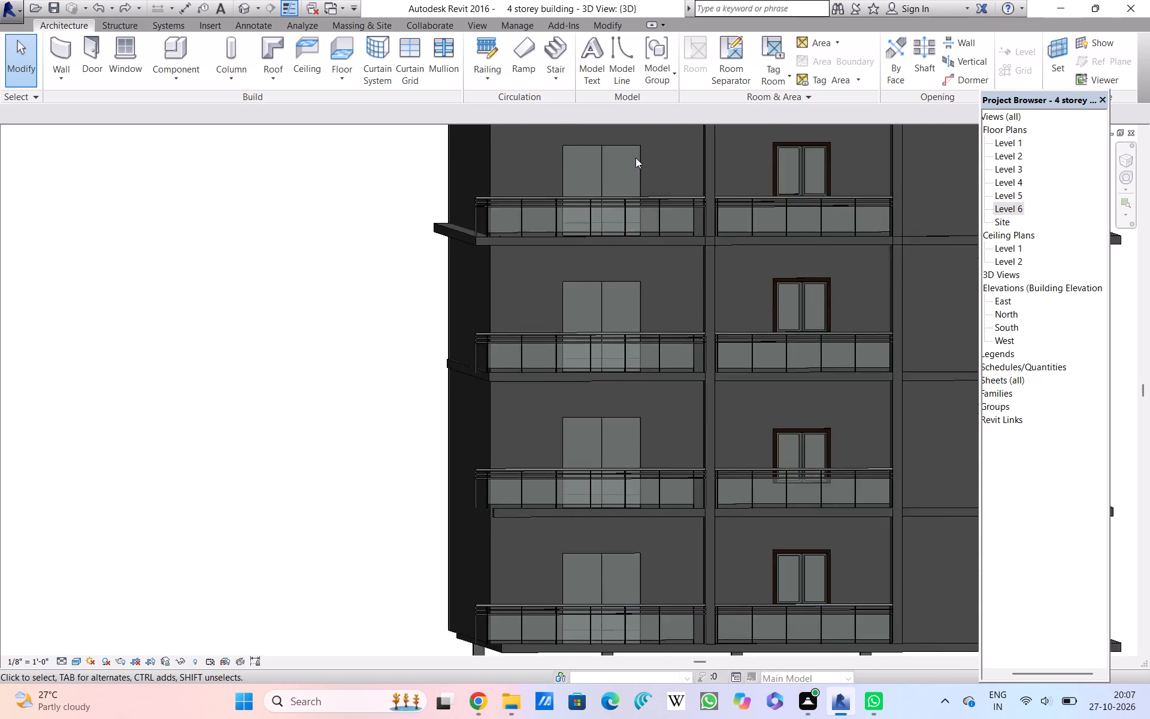
scroll(636, 158, "down", 5)
scroll(636, 159, "up", 6)
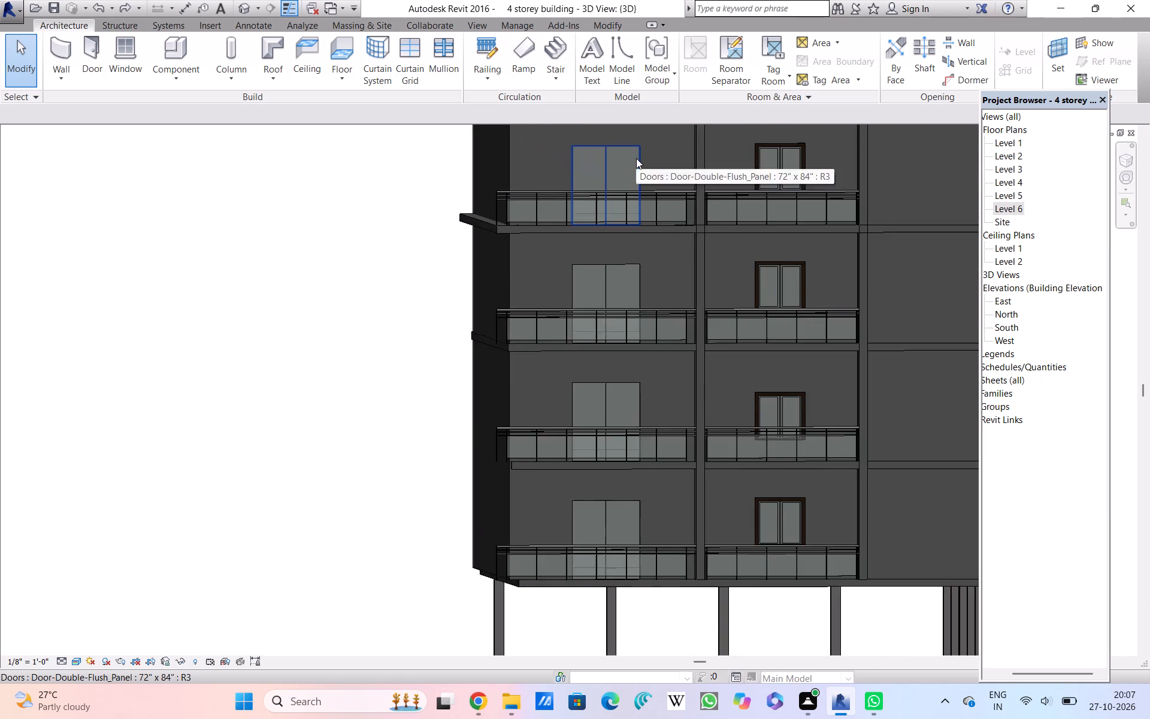
scroll(636, 158, "up", 8)
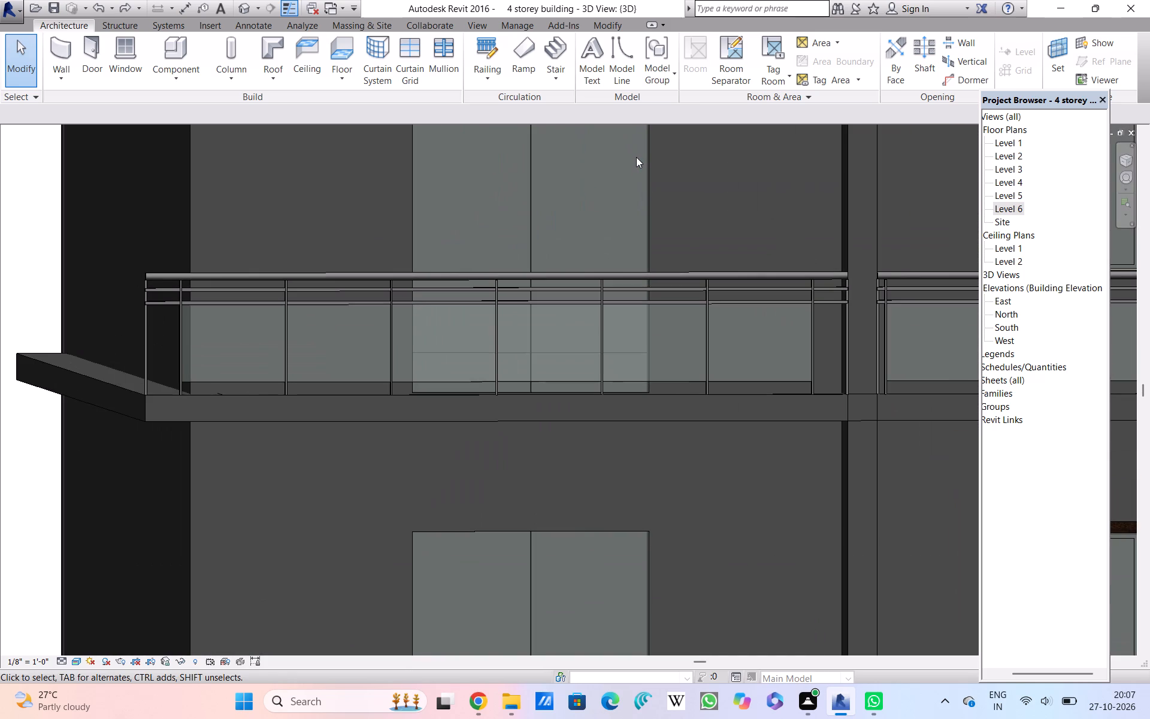
scroll(636, 157, "up", 2)
scroll(636, 157, "down", 5)
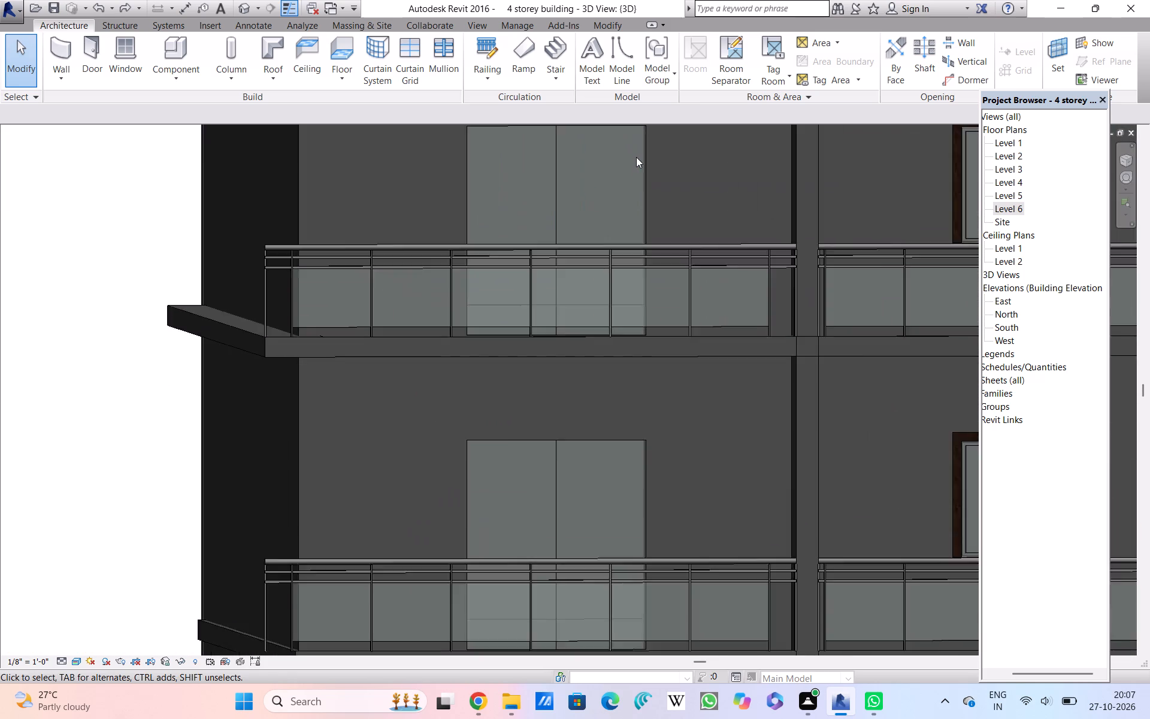
Examine the four balcony storeys together with the blank bay and the ground-level columns beneath them.
scroll(636, 157, "down", 8)
scroll(638, 159, "up", 5)
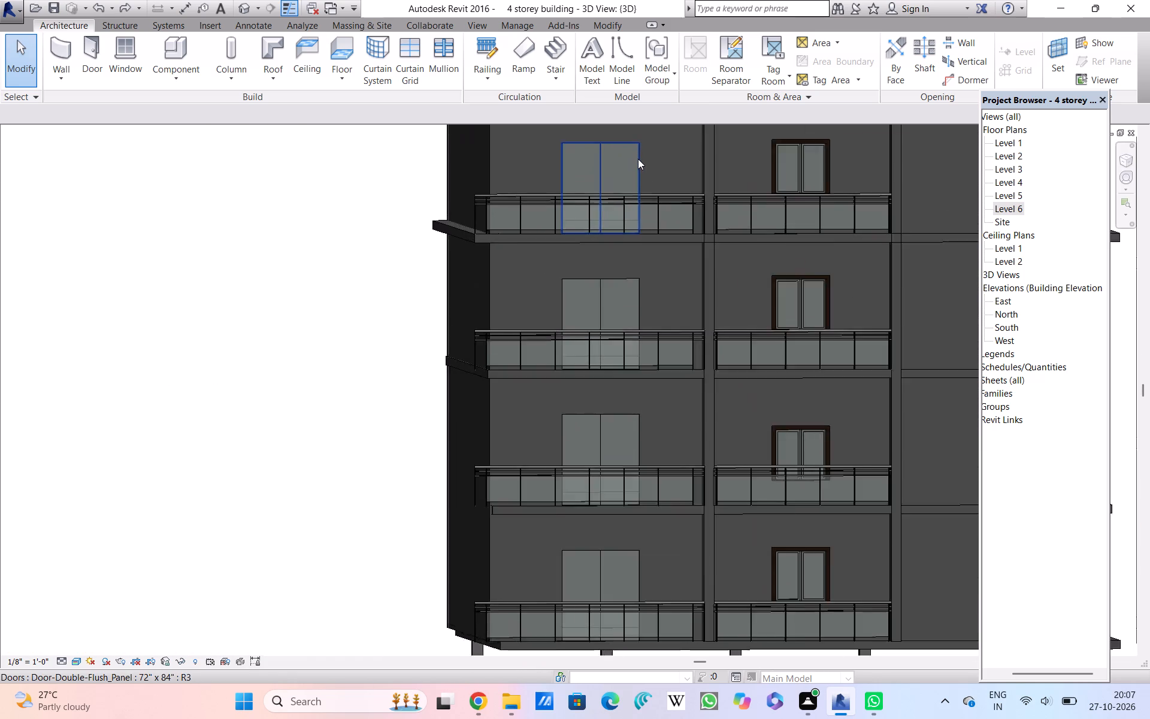
scroll(638, 159, "down", 2)
scroll(638, 159, "up", 2)
scroll(638, 159, "down", 2)
scroll(638, 159, "up", 1)
scroll(638, 159, "down", 4)
scroll(638, 159, "up", 3)
scroll(638, 159, "down", 3)
scroll(638, 159, "up", 2)
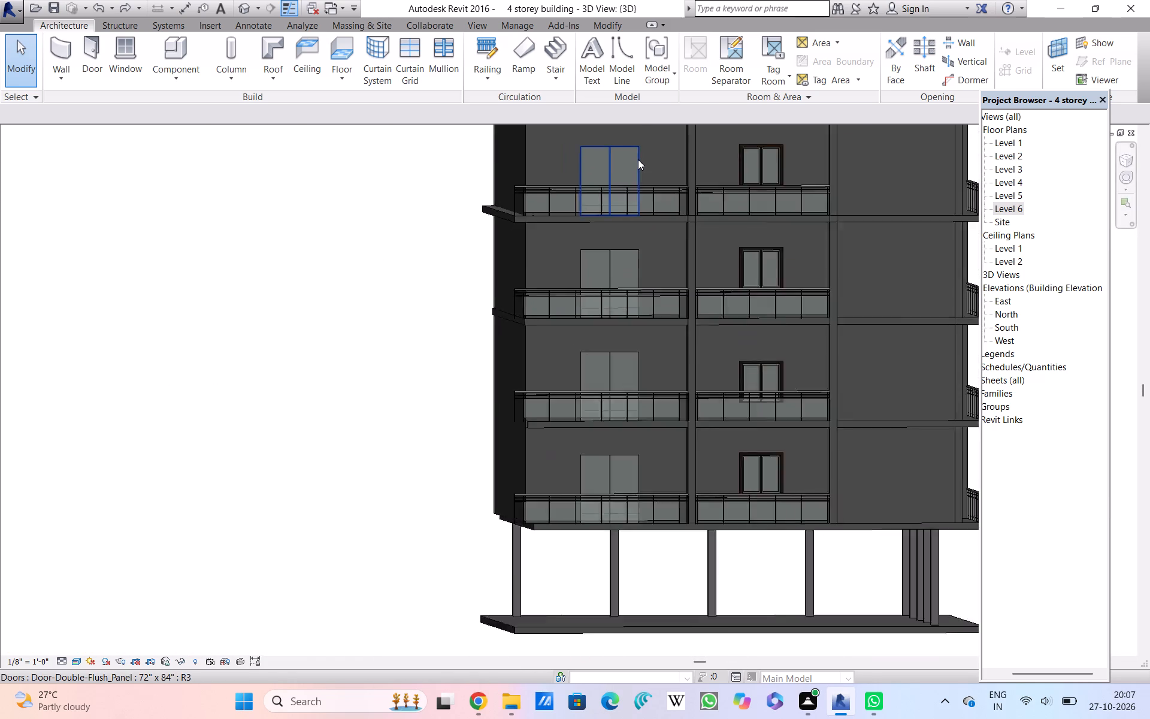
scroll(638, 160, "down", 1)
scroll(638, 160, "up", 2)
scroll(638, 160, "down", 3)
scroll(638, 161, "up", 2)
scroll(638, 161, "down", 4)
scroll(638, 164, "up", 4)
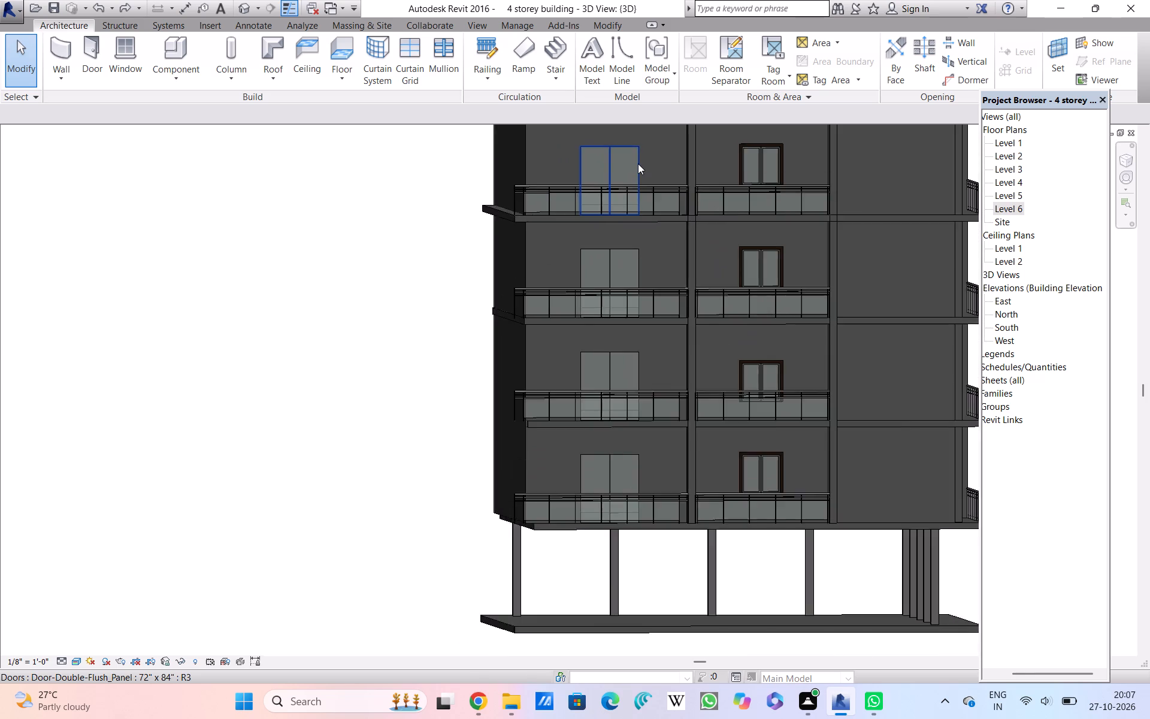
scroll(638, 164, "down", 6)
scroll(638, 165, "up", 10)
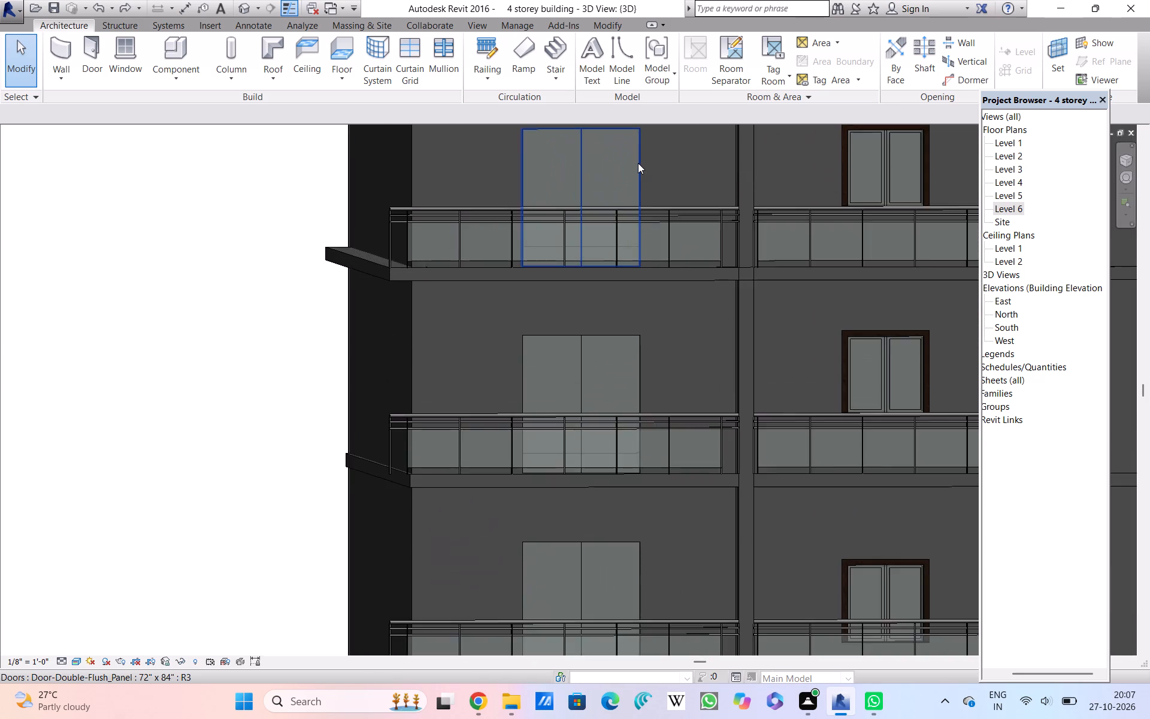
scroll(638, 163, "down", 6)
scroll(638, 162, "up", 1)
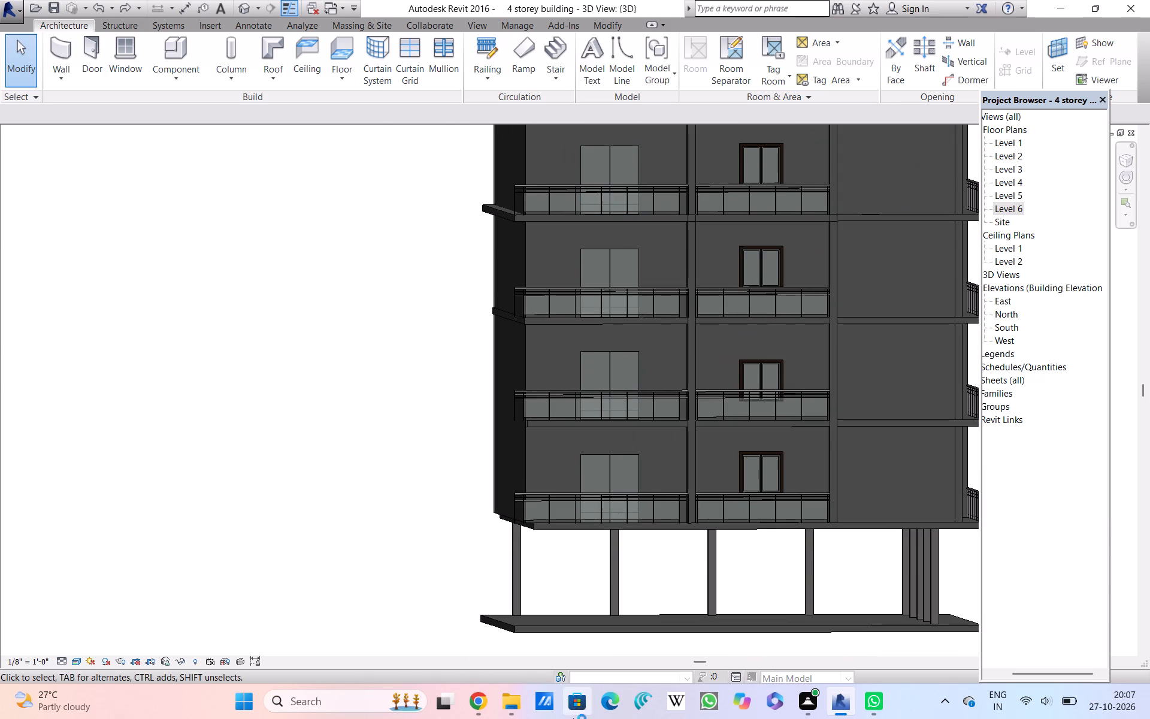
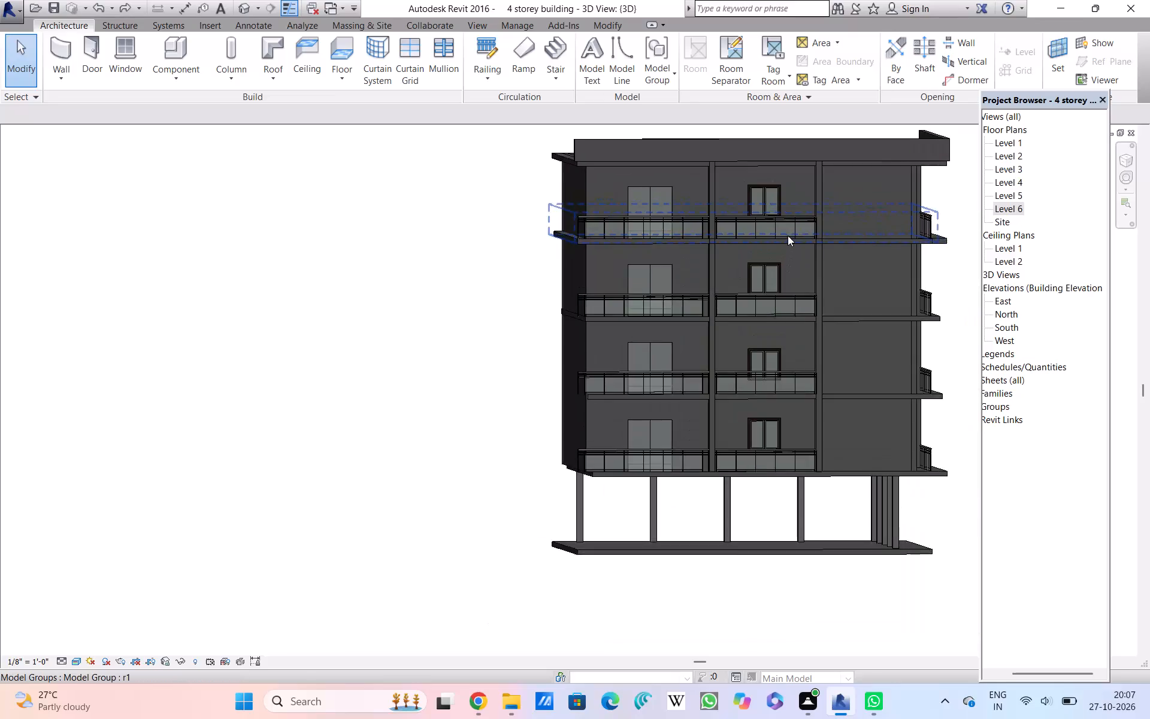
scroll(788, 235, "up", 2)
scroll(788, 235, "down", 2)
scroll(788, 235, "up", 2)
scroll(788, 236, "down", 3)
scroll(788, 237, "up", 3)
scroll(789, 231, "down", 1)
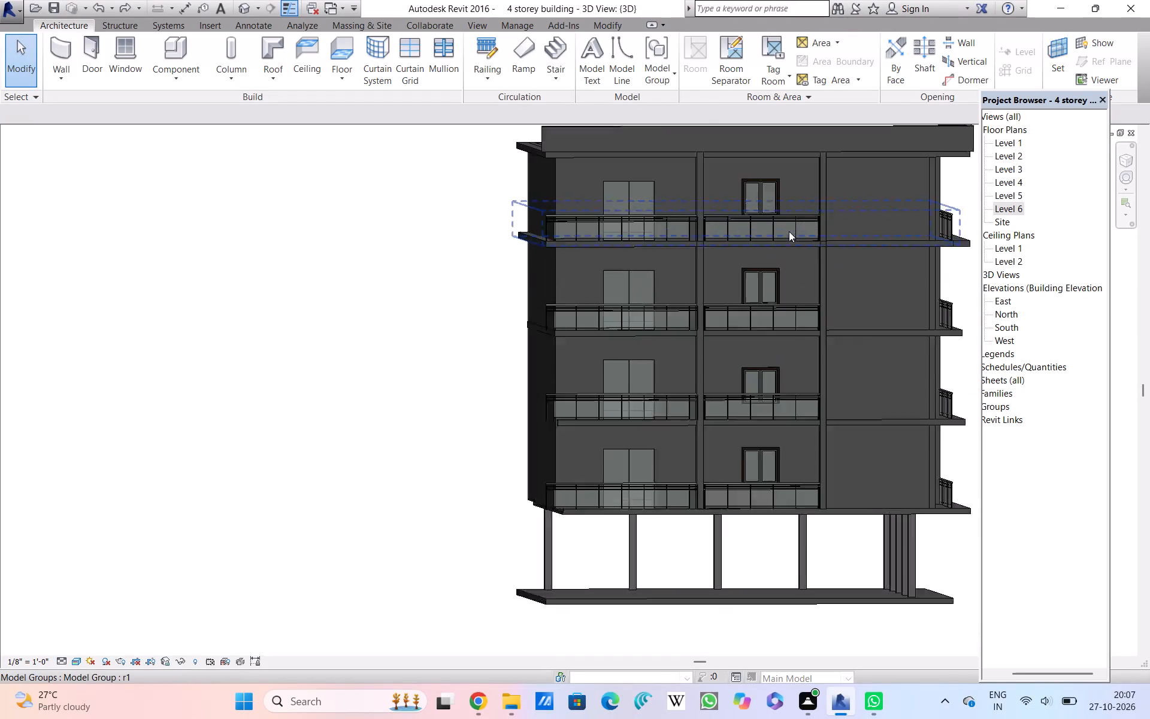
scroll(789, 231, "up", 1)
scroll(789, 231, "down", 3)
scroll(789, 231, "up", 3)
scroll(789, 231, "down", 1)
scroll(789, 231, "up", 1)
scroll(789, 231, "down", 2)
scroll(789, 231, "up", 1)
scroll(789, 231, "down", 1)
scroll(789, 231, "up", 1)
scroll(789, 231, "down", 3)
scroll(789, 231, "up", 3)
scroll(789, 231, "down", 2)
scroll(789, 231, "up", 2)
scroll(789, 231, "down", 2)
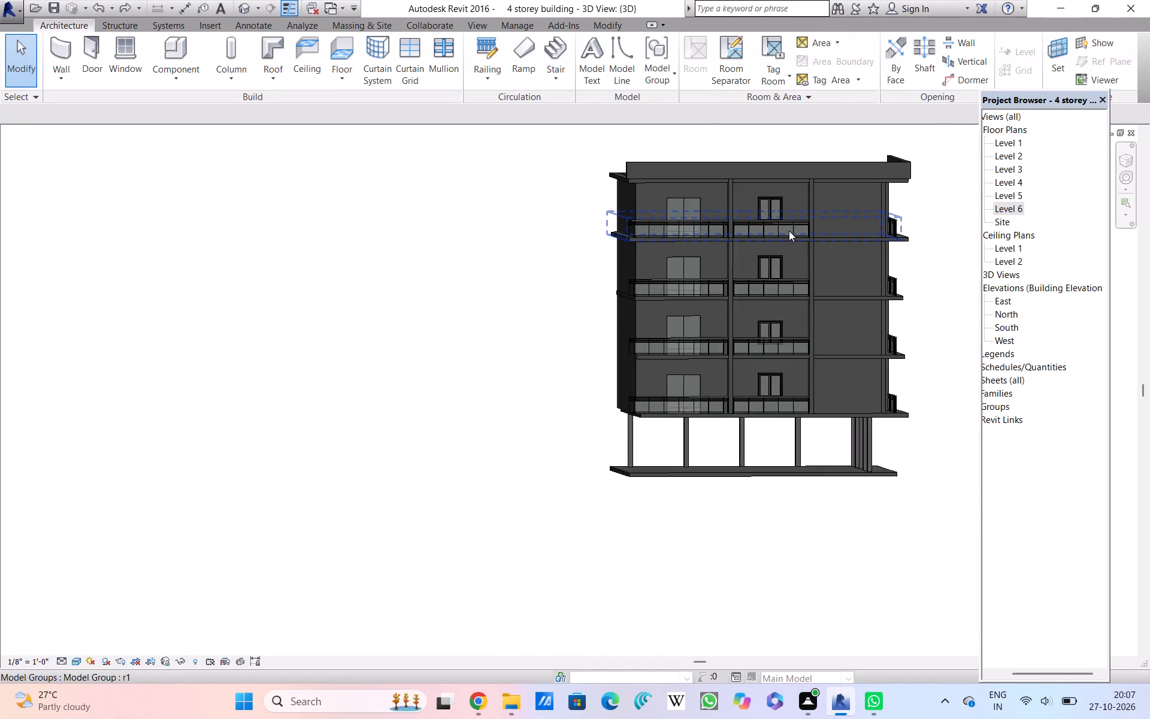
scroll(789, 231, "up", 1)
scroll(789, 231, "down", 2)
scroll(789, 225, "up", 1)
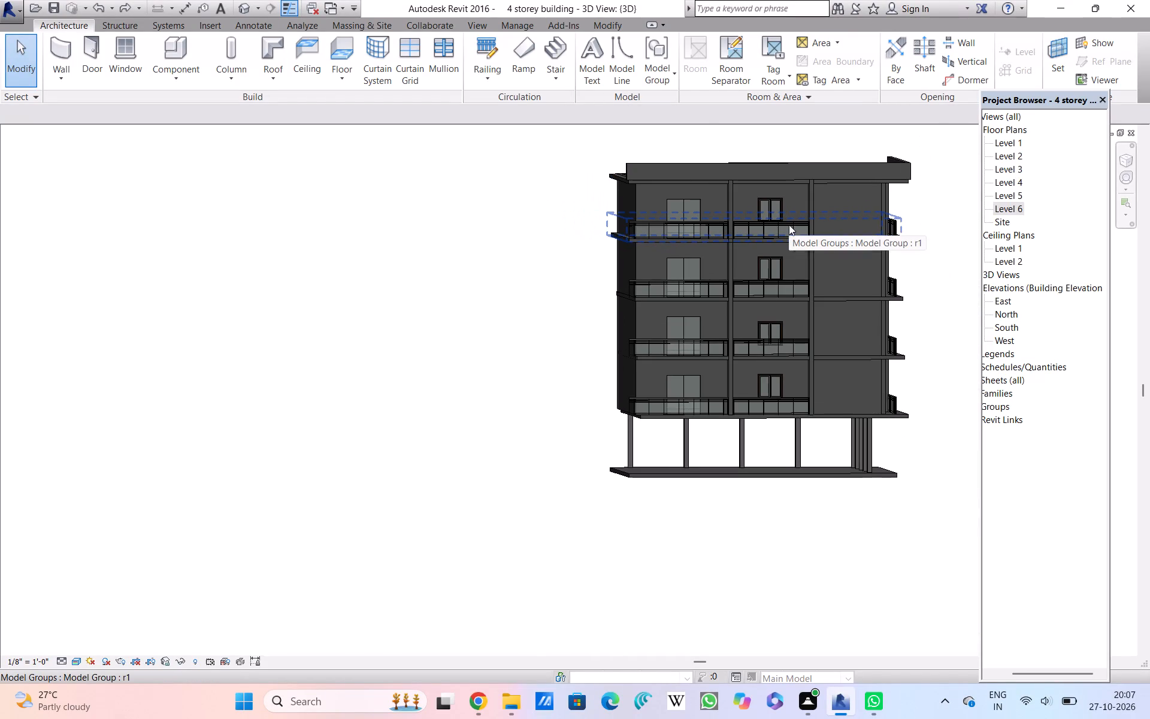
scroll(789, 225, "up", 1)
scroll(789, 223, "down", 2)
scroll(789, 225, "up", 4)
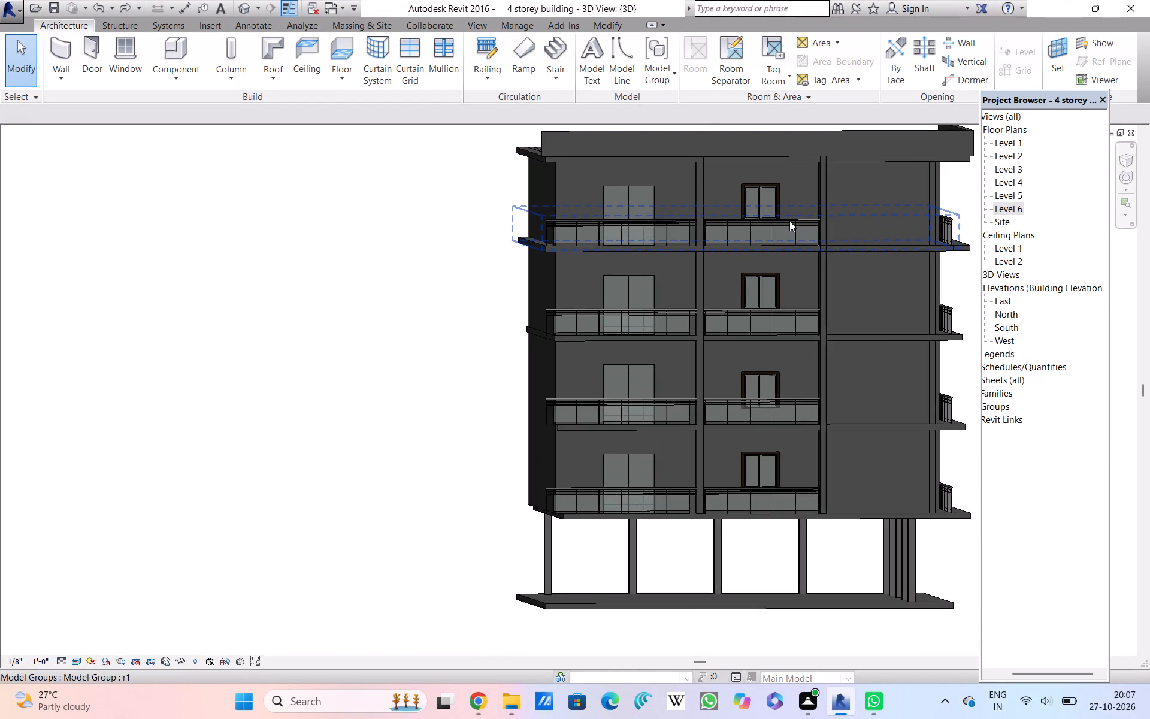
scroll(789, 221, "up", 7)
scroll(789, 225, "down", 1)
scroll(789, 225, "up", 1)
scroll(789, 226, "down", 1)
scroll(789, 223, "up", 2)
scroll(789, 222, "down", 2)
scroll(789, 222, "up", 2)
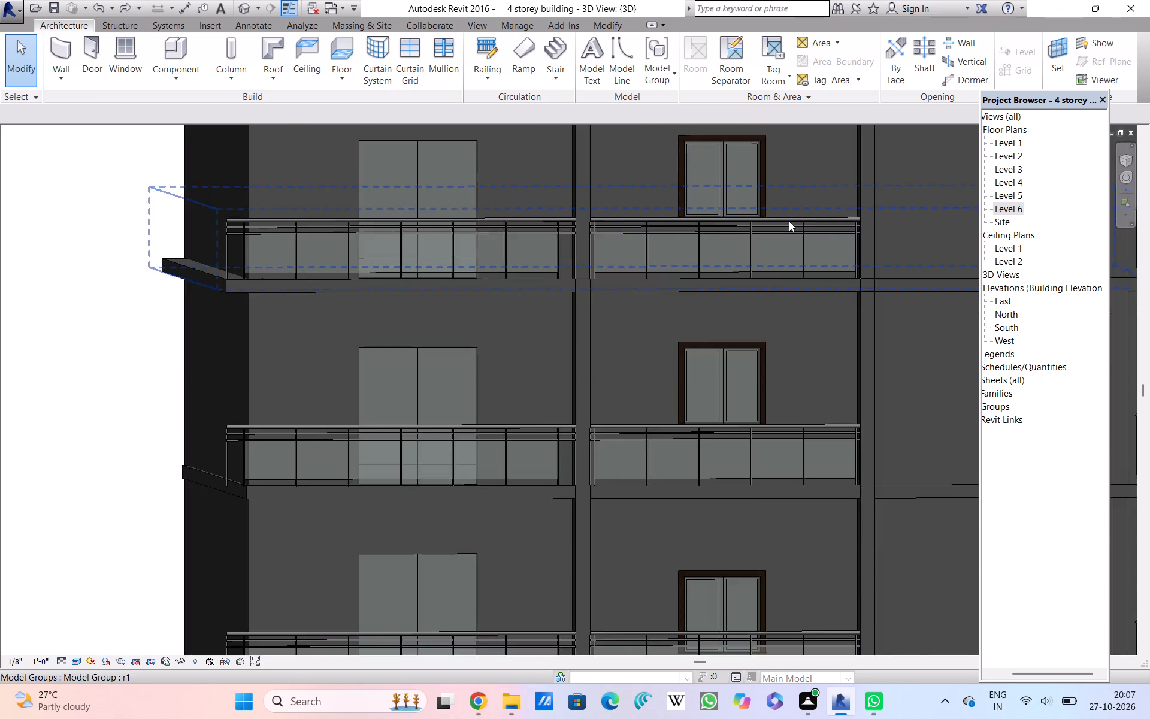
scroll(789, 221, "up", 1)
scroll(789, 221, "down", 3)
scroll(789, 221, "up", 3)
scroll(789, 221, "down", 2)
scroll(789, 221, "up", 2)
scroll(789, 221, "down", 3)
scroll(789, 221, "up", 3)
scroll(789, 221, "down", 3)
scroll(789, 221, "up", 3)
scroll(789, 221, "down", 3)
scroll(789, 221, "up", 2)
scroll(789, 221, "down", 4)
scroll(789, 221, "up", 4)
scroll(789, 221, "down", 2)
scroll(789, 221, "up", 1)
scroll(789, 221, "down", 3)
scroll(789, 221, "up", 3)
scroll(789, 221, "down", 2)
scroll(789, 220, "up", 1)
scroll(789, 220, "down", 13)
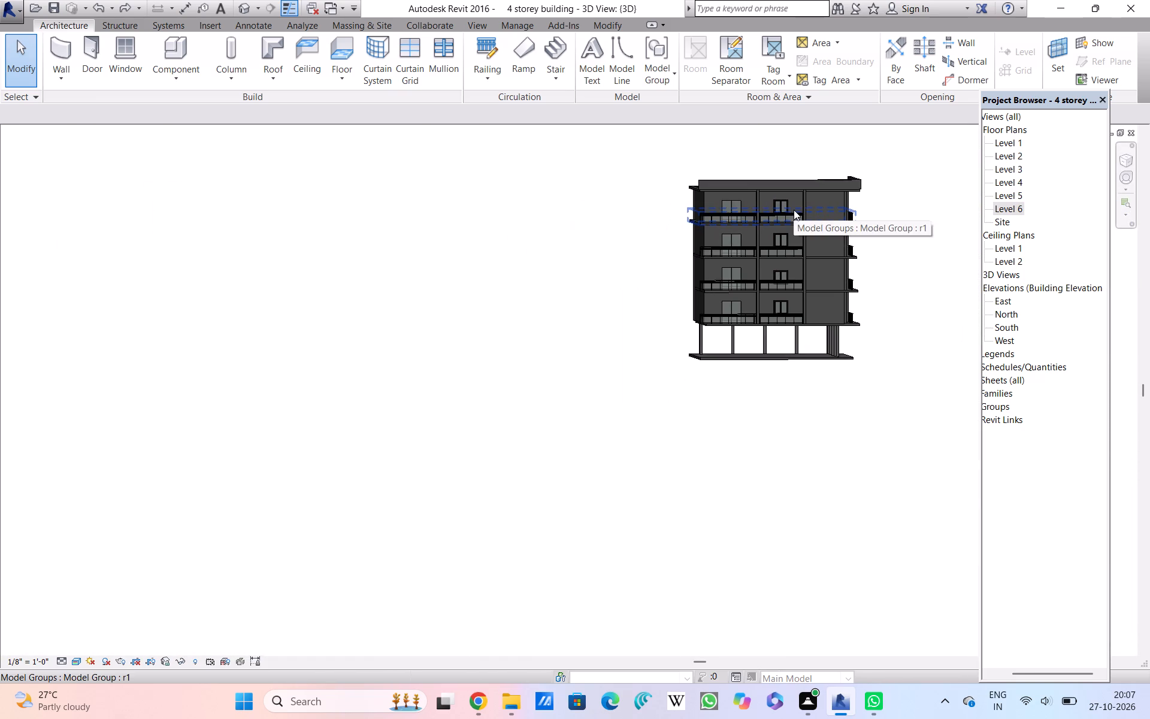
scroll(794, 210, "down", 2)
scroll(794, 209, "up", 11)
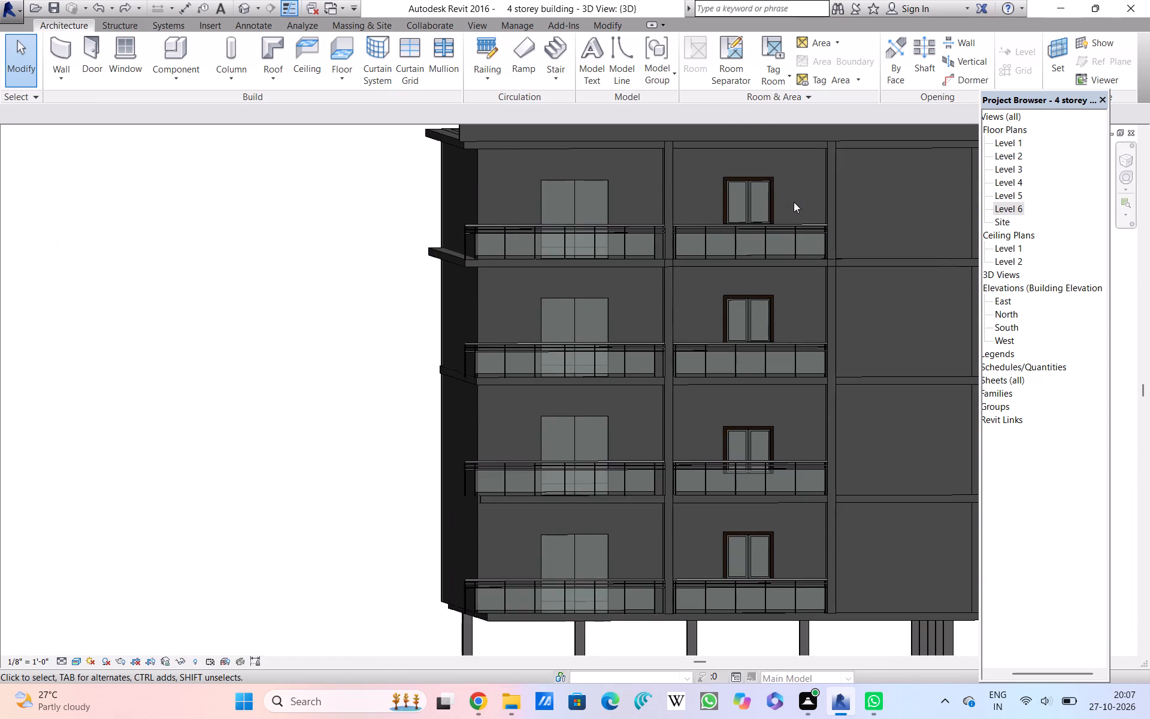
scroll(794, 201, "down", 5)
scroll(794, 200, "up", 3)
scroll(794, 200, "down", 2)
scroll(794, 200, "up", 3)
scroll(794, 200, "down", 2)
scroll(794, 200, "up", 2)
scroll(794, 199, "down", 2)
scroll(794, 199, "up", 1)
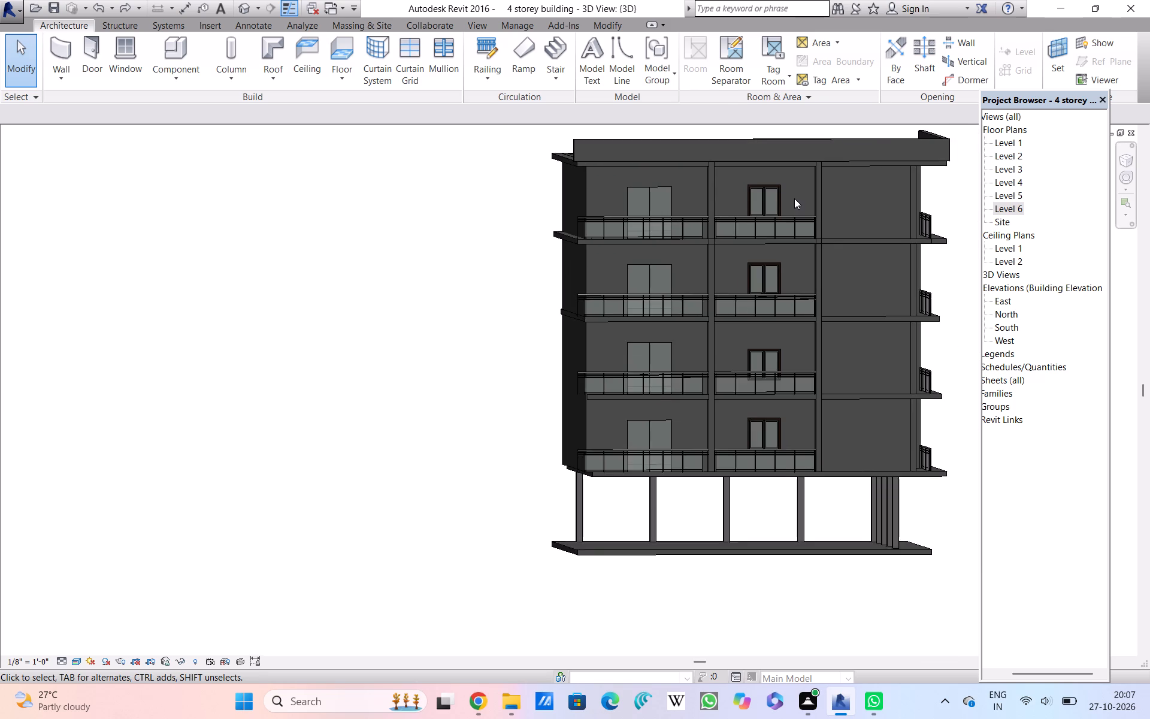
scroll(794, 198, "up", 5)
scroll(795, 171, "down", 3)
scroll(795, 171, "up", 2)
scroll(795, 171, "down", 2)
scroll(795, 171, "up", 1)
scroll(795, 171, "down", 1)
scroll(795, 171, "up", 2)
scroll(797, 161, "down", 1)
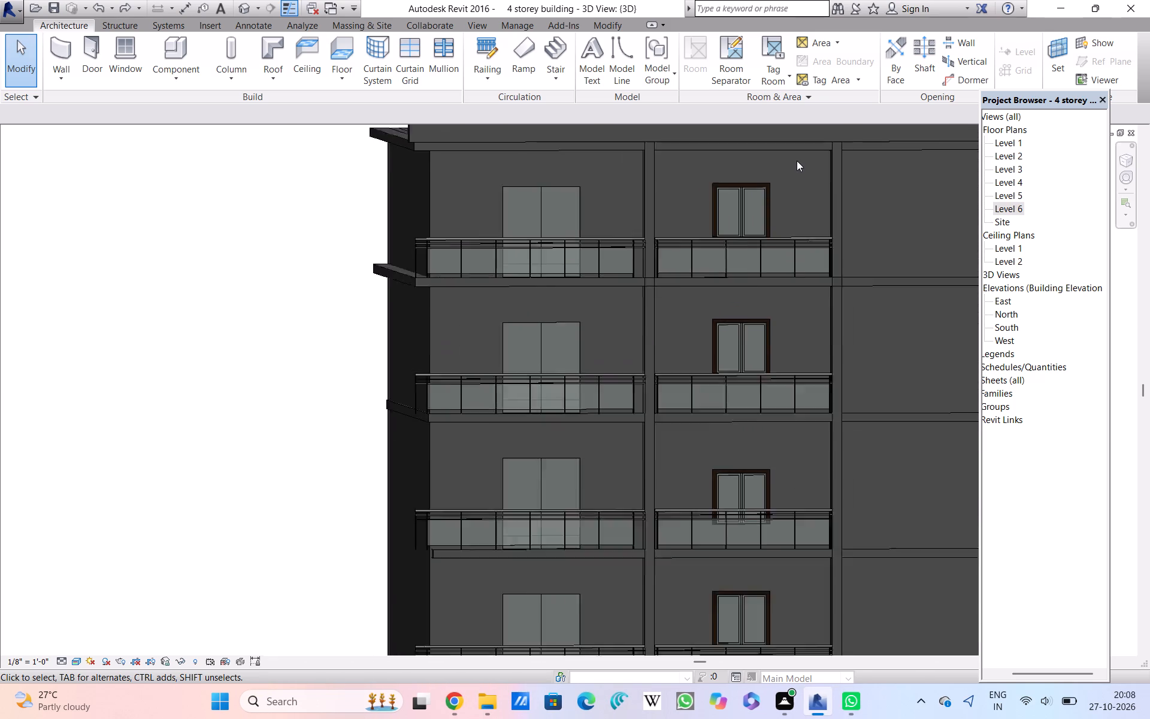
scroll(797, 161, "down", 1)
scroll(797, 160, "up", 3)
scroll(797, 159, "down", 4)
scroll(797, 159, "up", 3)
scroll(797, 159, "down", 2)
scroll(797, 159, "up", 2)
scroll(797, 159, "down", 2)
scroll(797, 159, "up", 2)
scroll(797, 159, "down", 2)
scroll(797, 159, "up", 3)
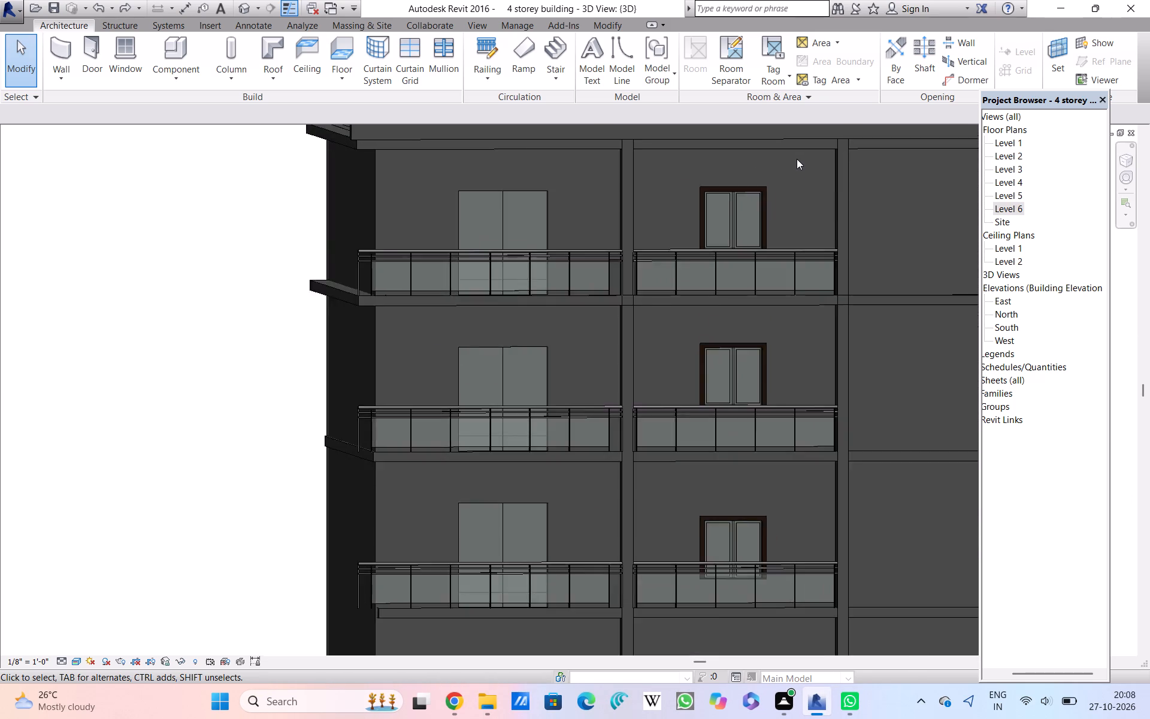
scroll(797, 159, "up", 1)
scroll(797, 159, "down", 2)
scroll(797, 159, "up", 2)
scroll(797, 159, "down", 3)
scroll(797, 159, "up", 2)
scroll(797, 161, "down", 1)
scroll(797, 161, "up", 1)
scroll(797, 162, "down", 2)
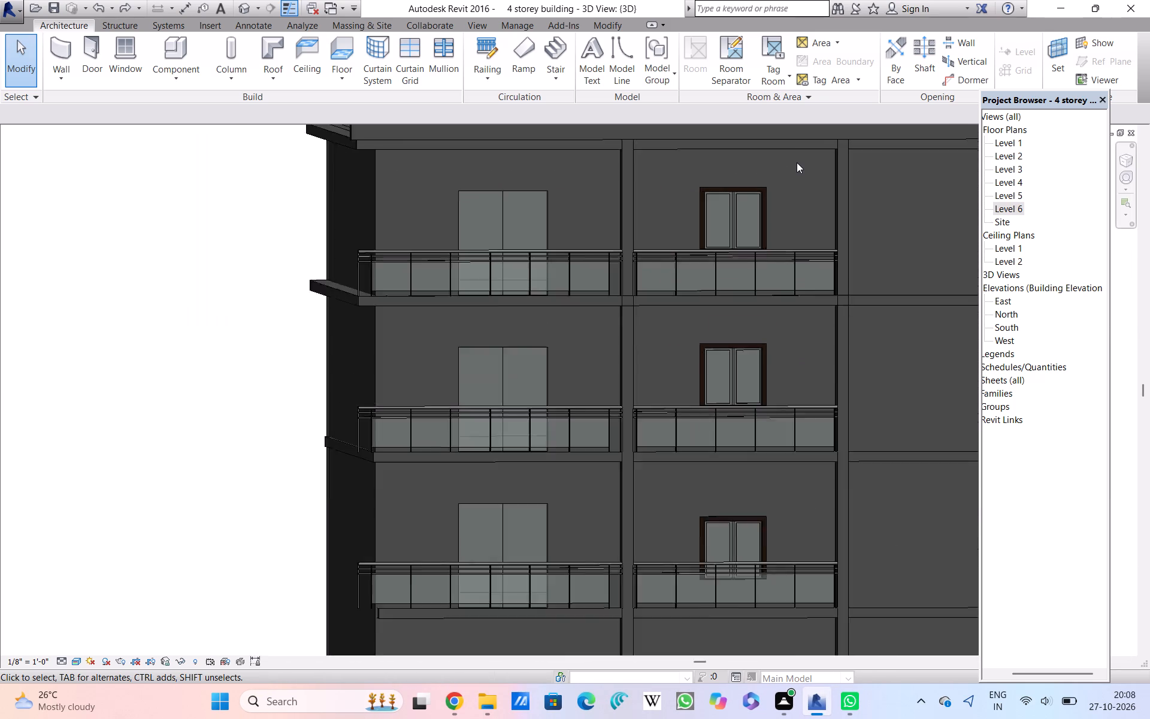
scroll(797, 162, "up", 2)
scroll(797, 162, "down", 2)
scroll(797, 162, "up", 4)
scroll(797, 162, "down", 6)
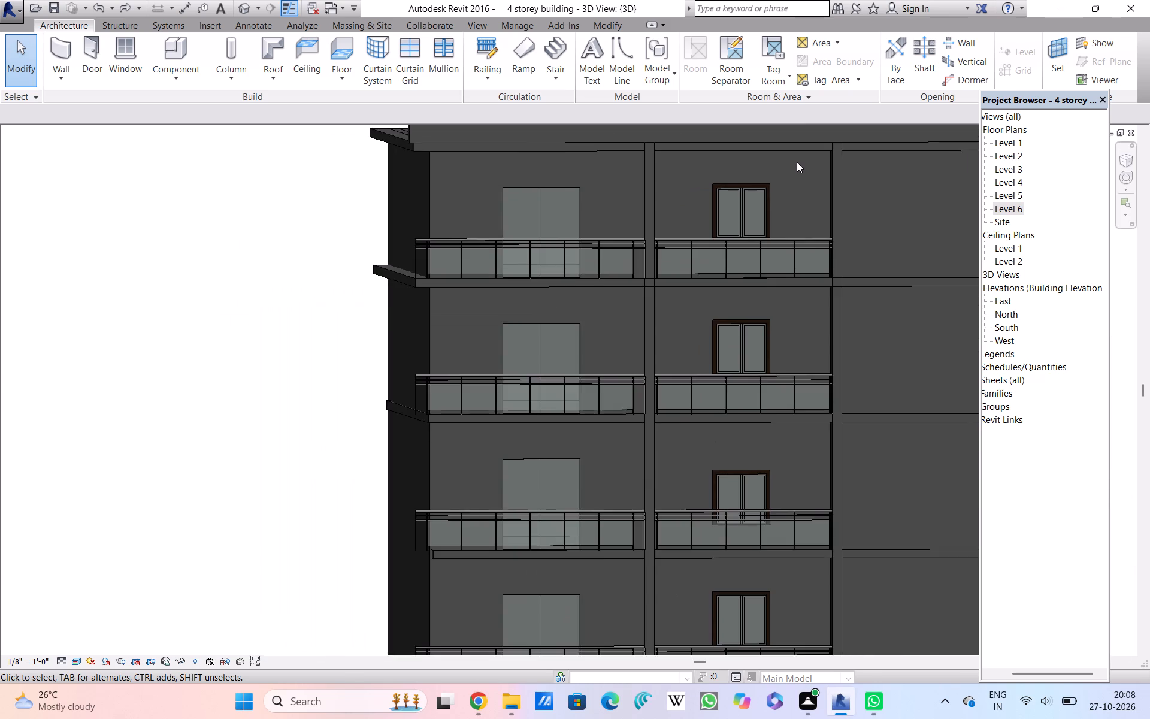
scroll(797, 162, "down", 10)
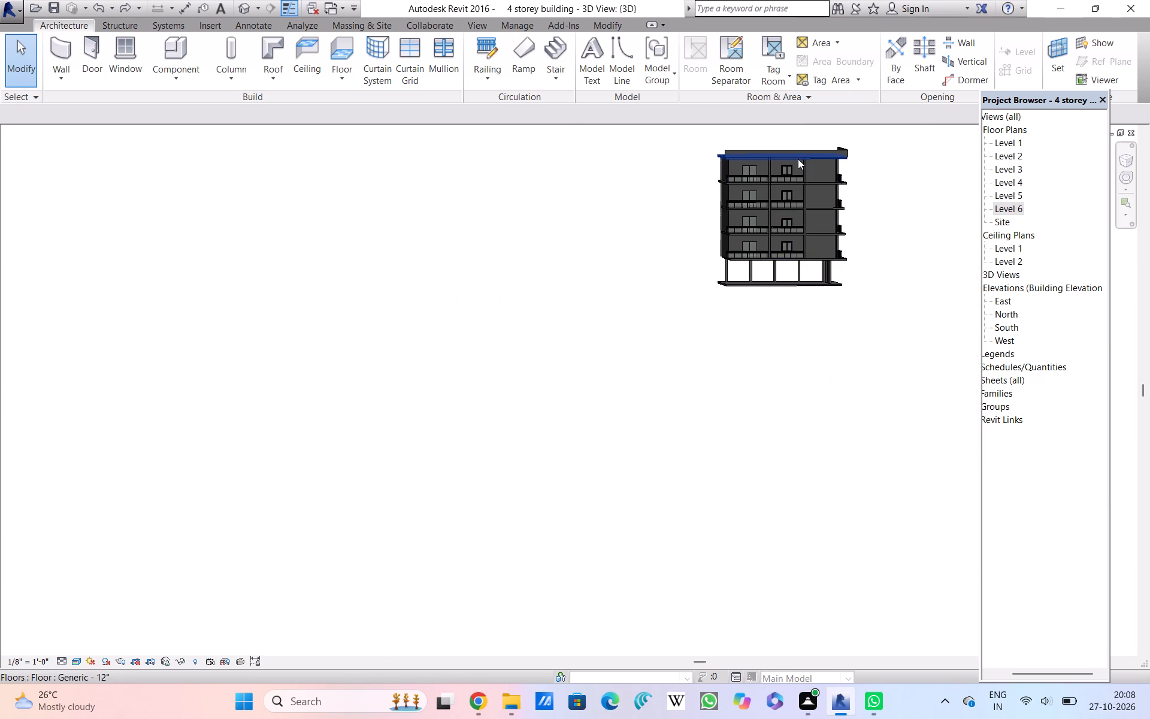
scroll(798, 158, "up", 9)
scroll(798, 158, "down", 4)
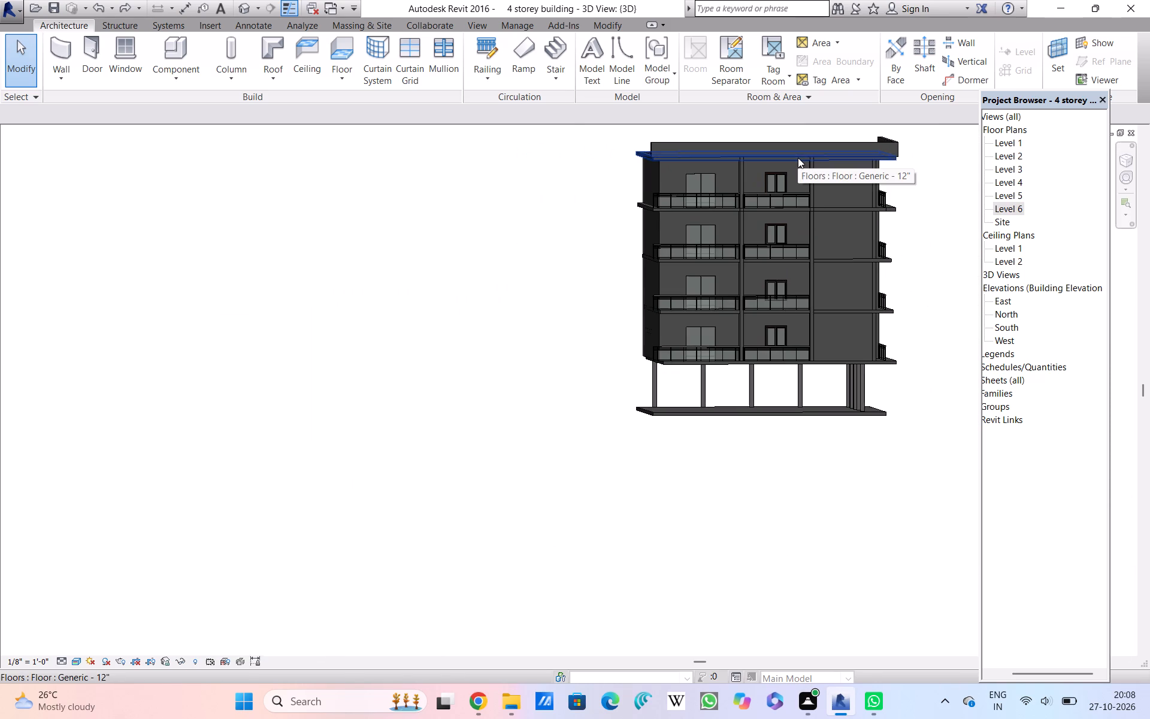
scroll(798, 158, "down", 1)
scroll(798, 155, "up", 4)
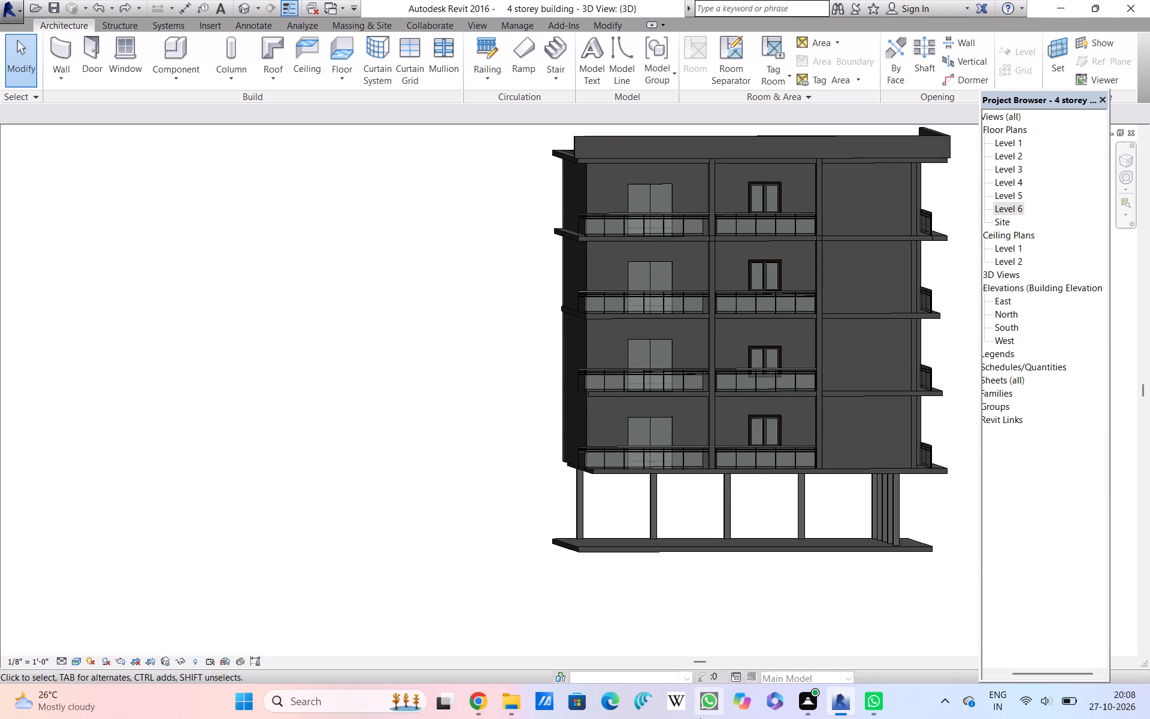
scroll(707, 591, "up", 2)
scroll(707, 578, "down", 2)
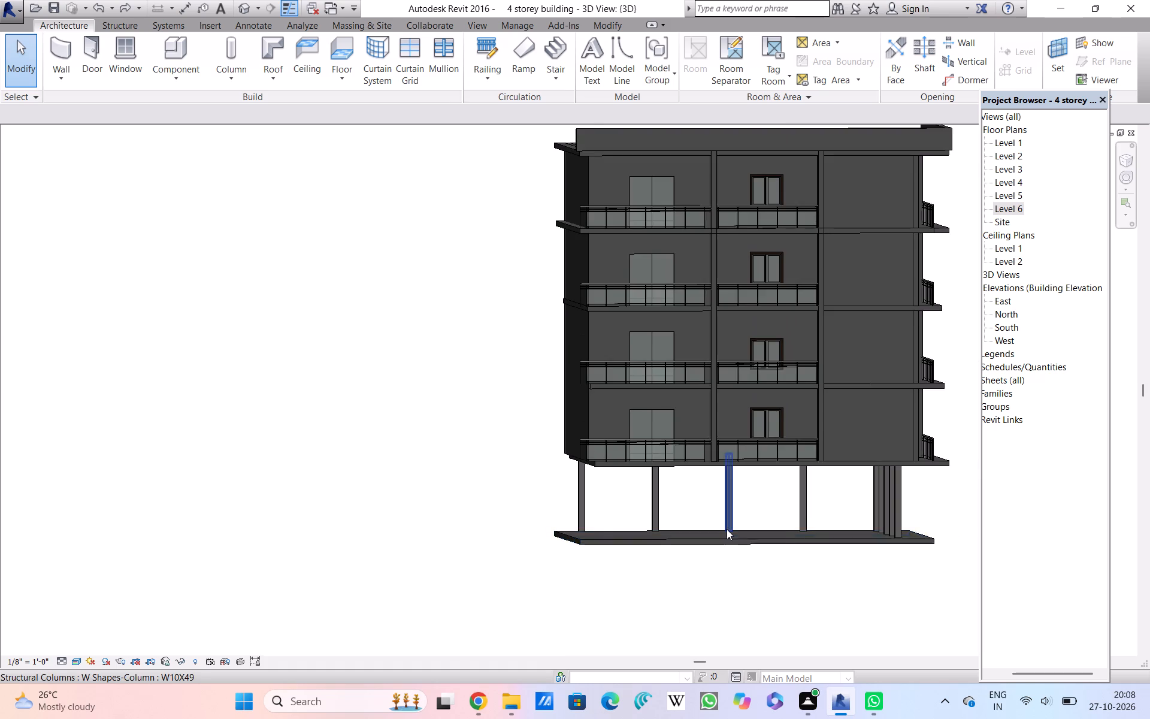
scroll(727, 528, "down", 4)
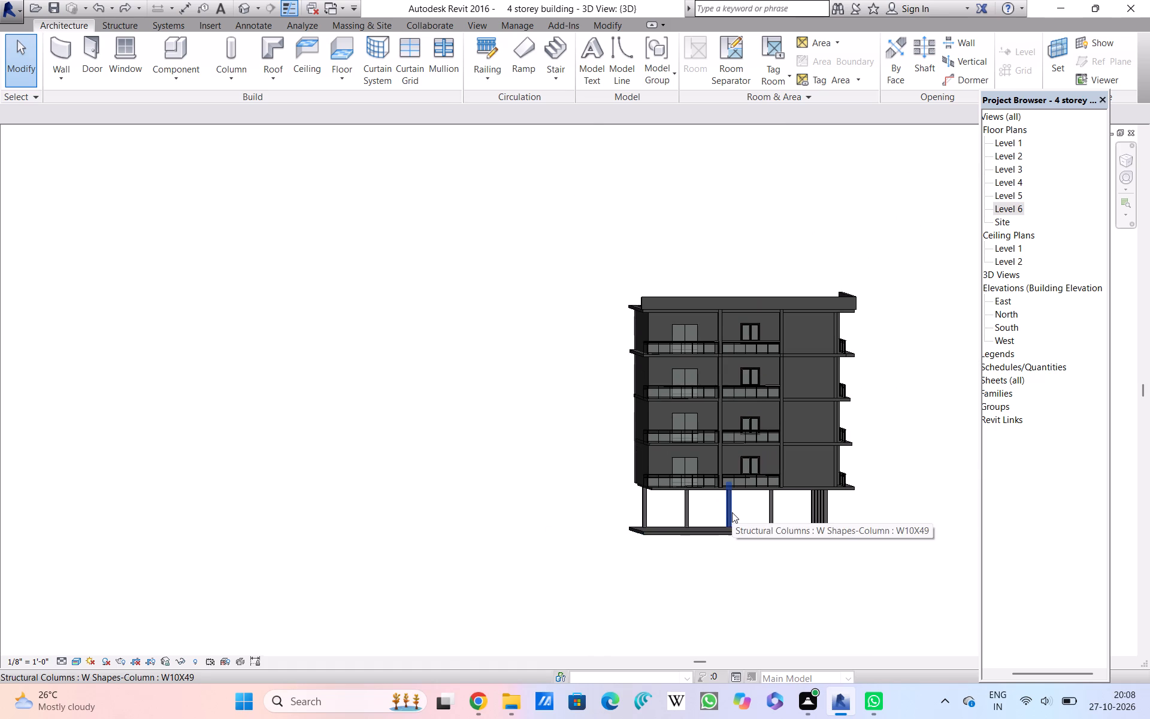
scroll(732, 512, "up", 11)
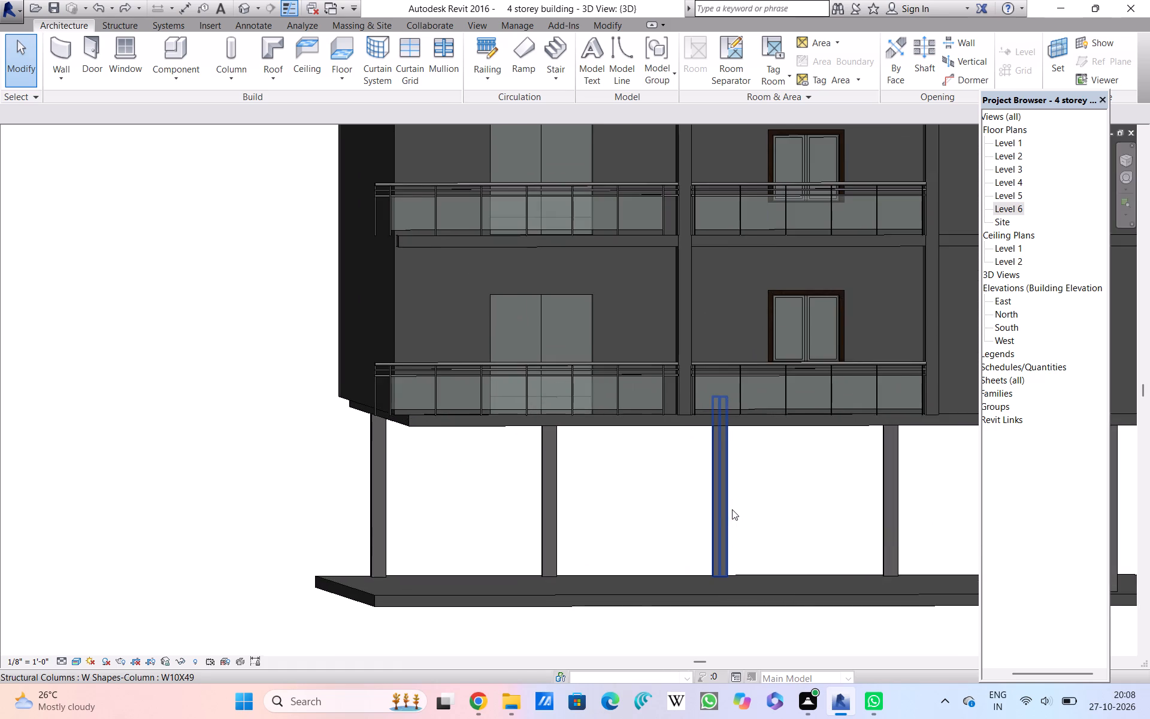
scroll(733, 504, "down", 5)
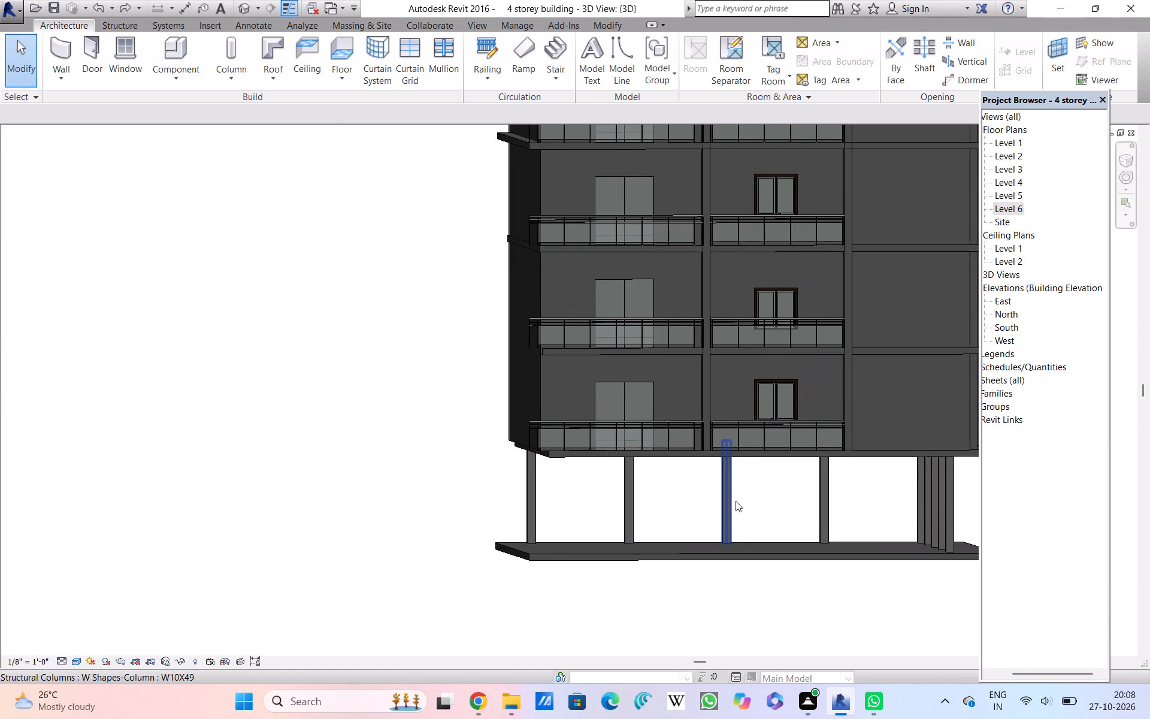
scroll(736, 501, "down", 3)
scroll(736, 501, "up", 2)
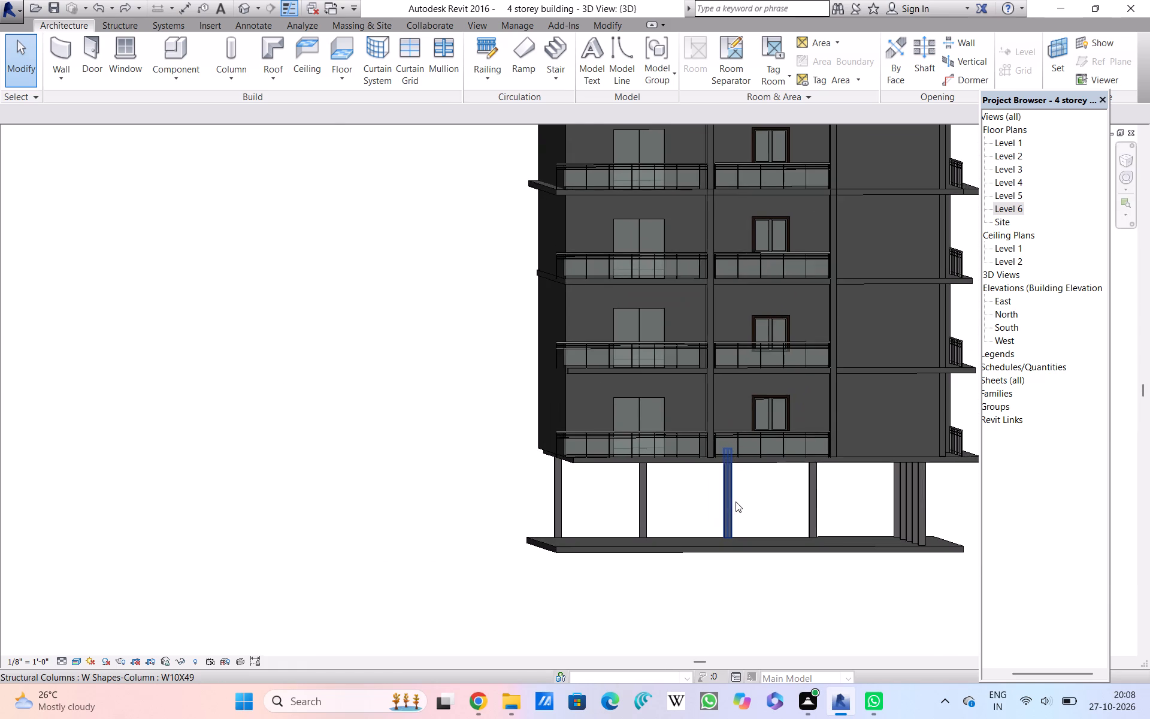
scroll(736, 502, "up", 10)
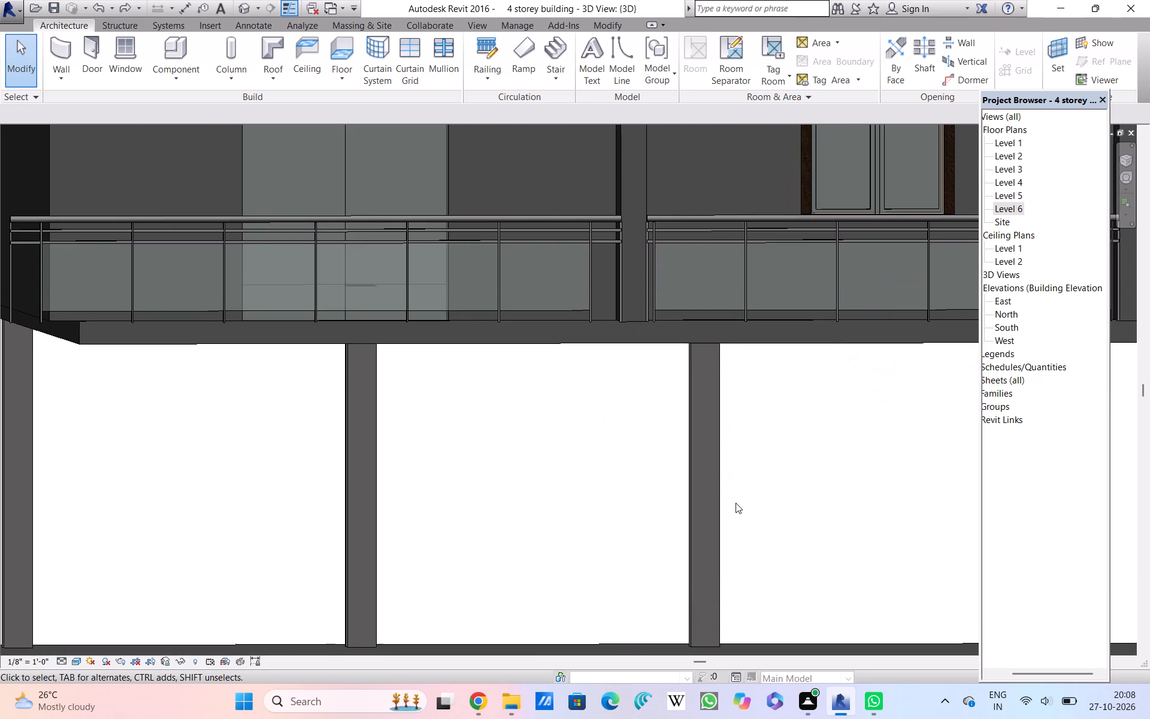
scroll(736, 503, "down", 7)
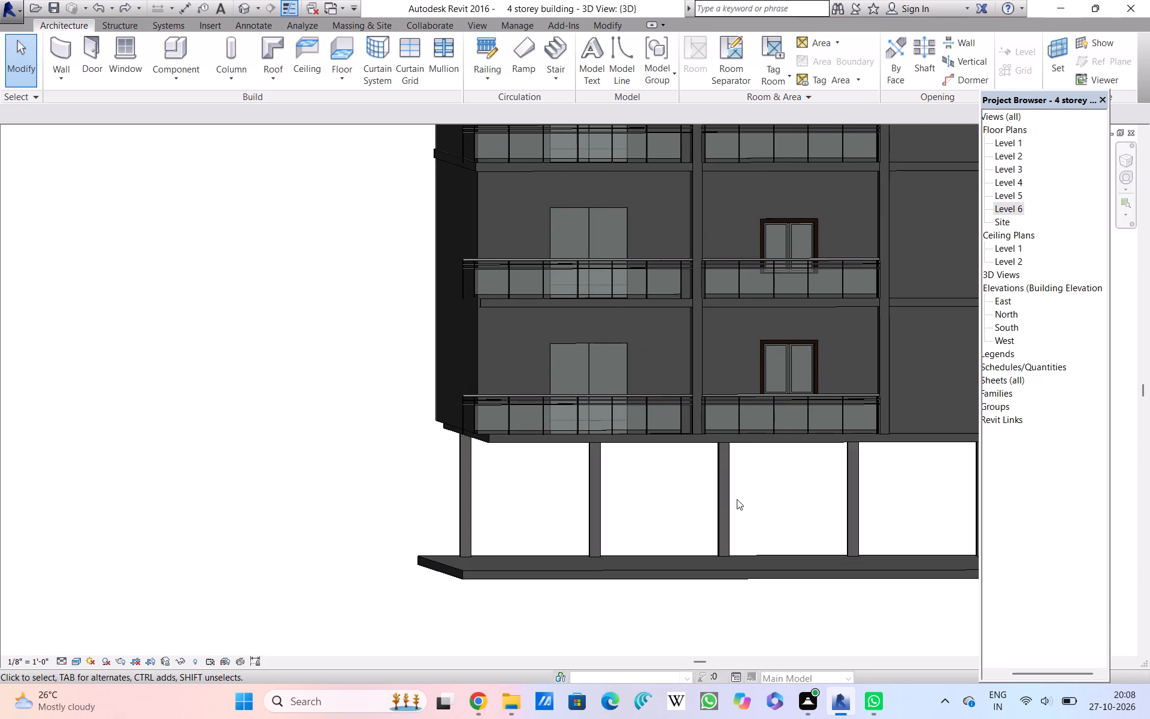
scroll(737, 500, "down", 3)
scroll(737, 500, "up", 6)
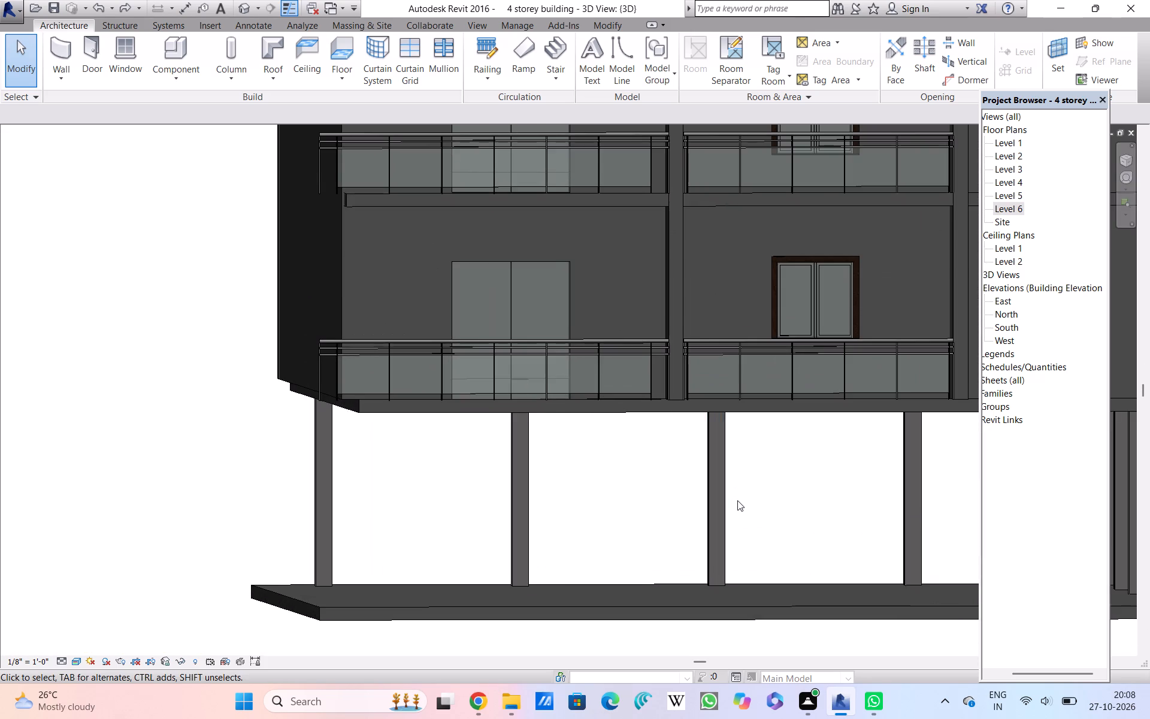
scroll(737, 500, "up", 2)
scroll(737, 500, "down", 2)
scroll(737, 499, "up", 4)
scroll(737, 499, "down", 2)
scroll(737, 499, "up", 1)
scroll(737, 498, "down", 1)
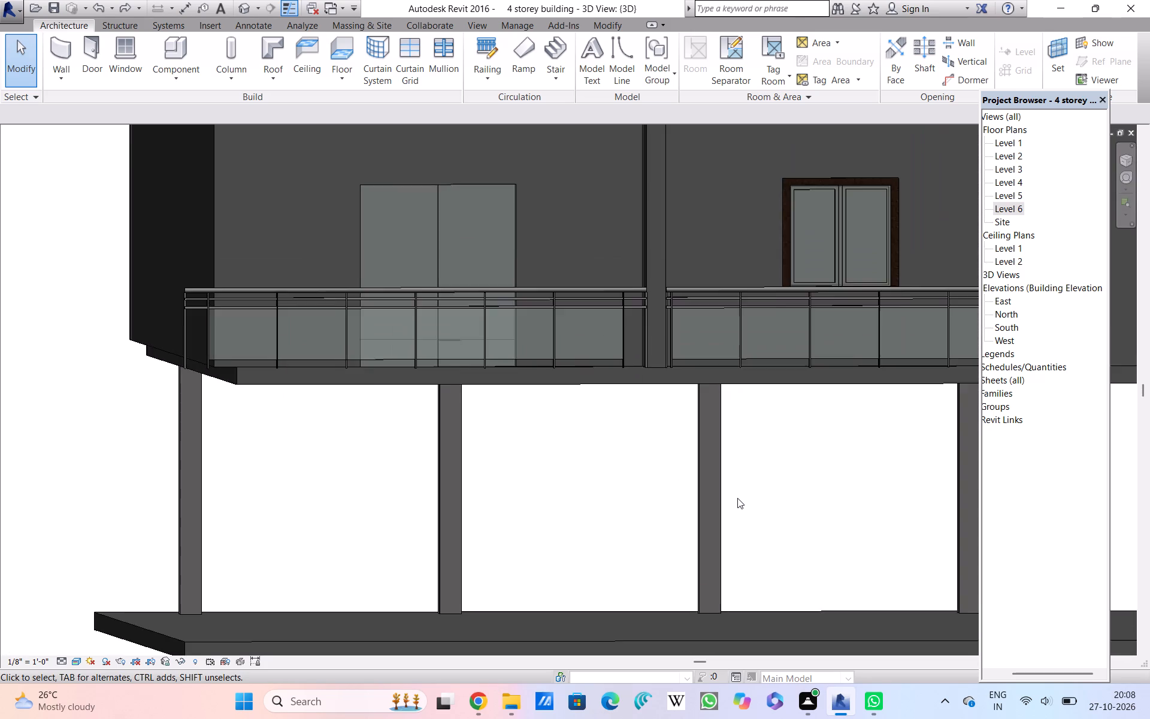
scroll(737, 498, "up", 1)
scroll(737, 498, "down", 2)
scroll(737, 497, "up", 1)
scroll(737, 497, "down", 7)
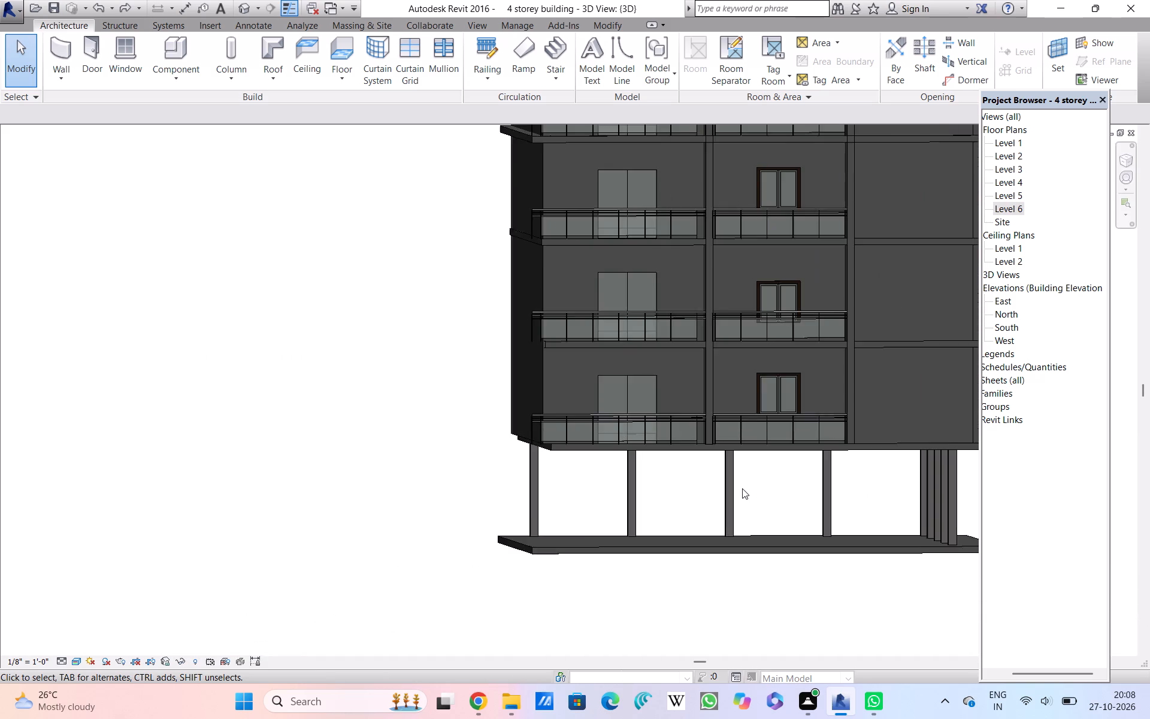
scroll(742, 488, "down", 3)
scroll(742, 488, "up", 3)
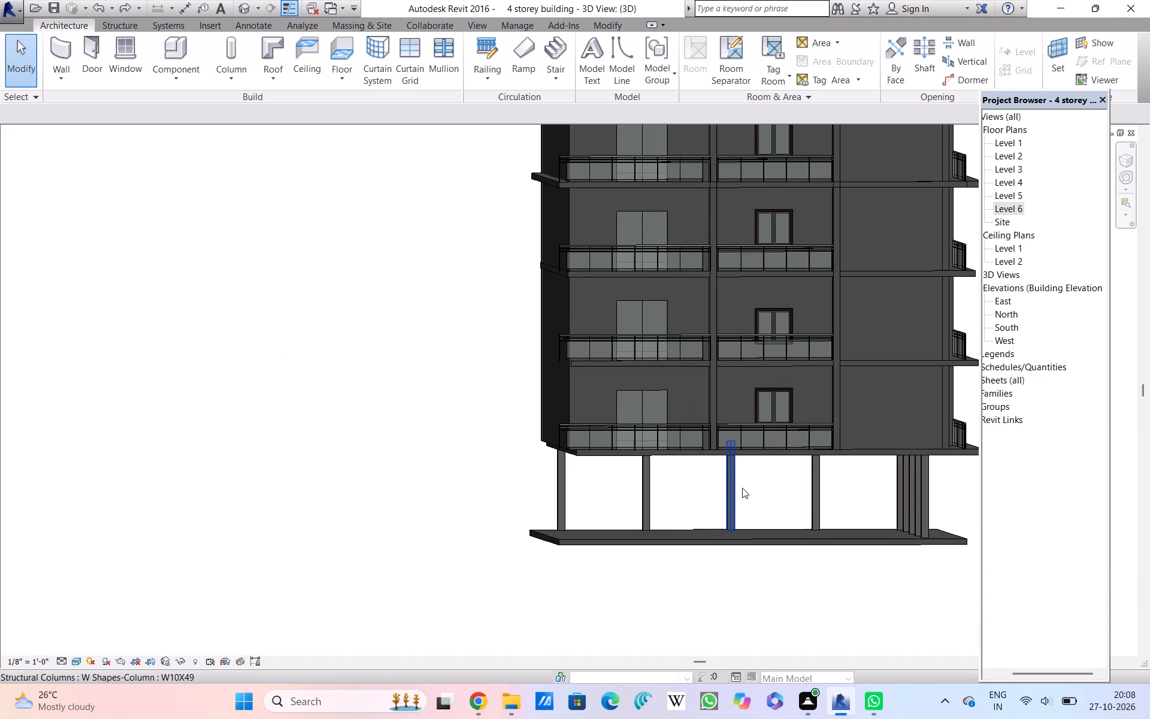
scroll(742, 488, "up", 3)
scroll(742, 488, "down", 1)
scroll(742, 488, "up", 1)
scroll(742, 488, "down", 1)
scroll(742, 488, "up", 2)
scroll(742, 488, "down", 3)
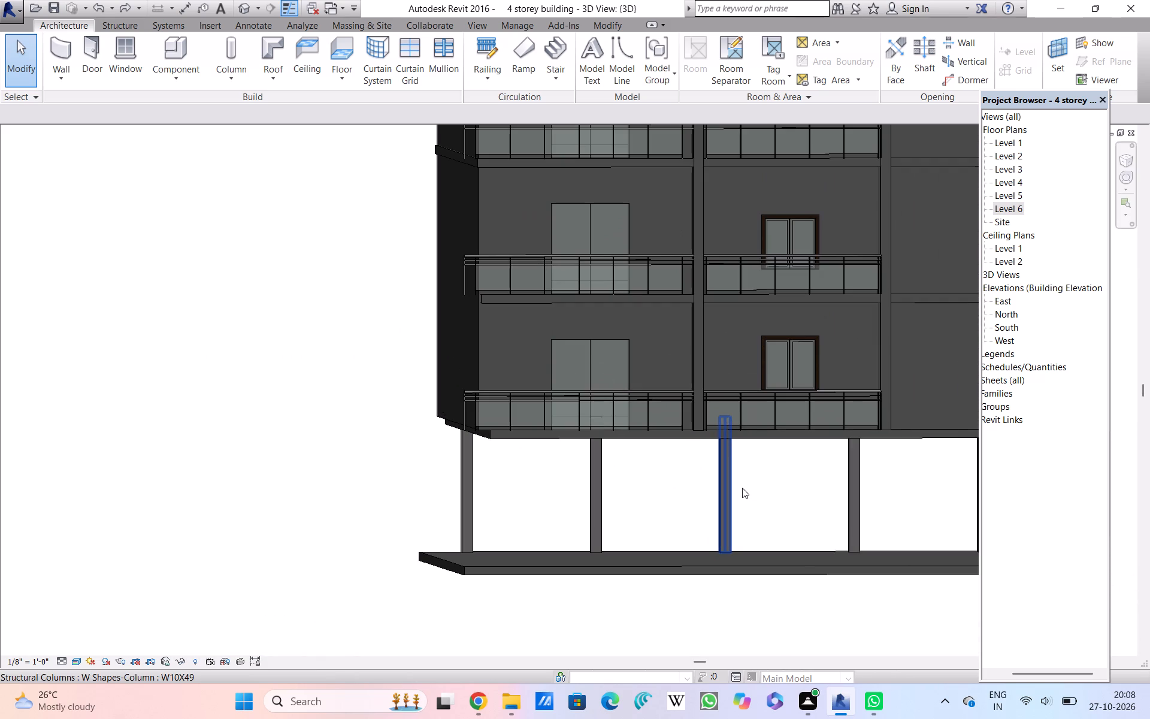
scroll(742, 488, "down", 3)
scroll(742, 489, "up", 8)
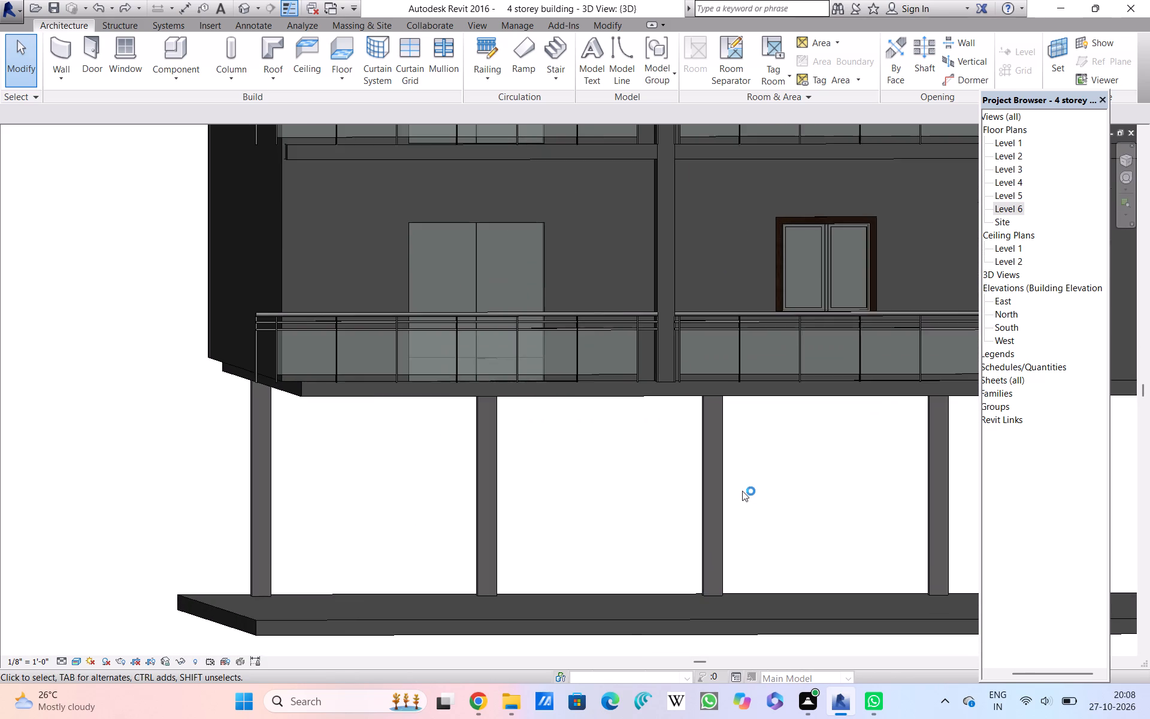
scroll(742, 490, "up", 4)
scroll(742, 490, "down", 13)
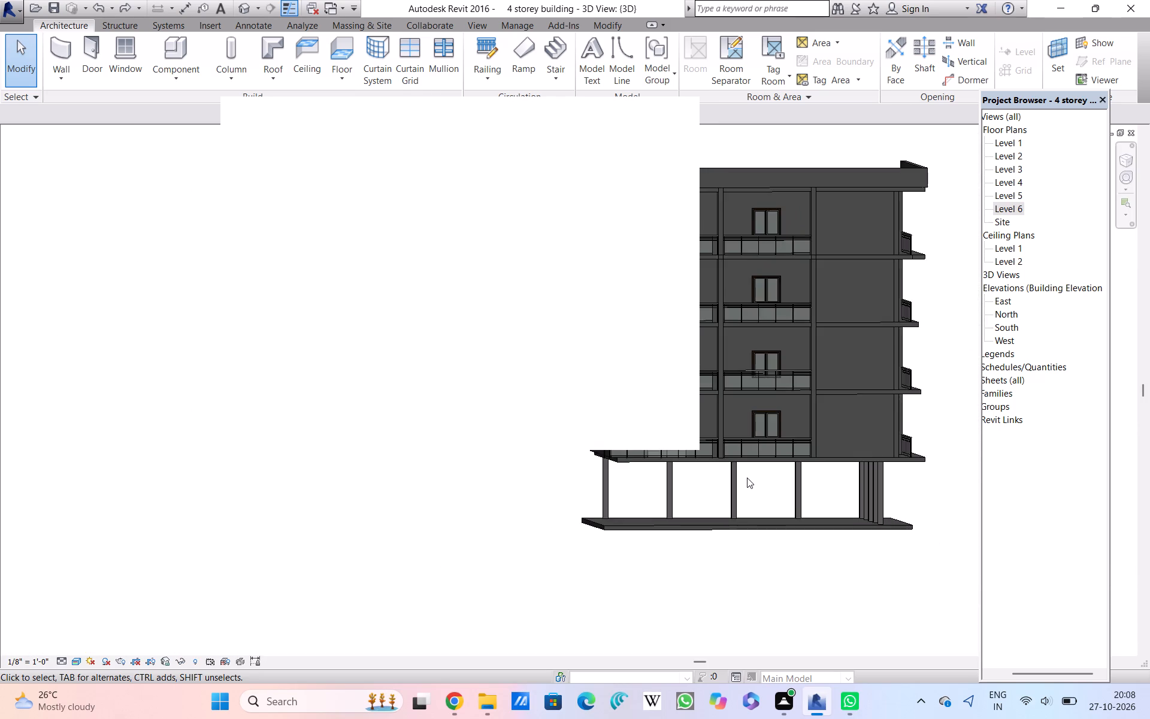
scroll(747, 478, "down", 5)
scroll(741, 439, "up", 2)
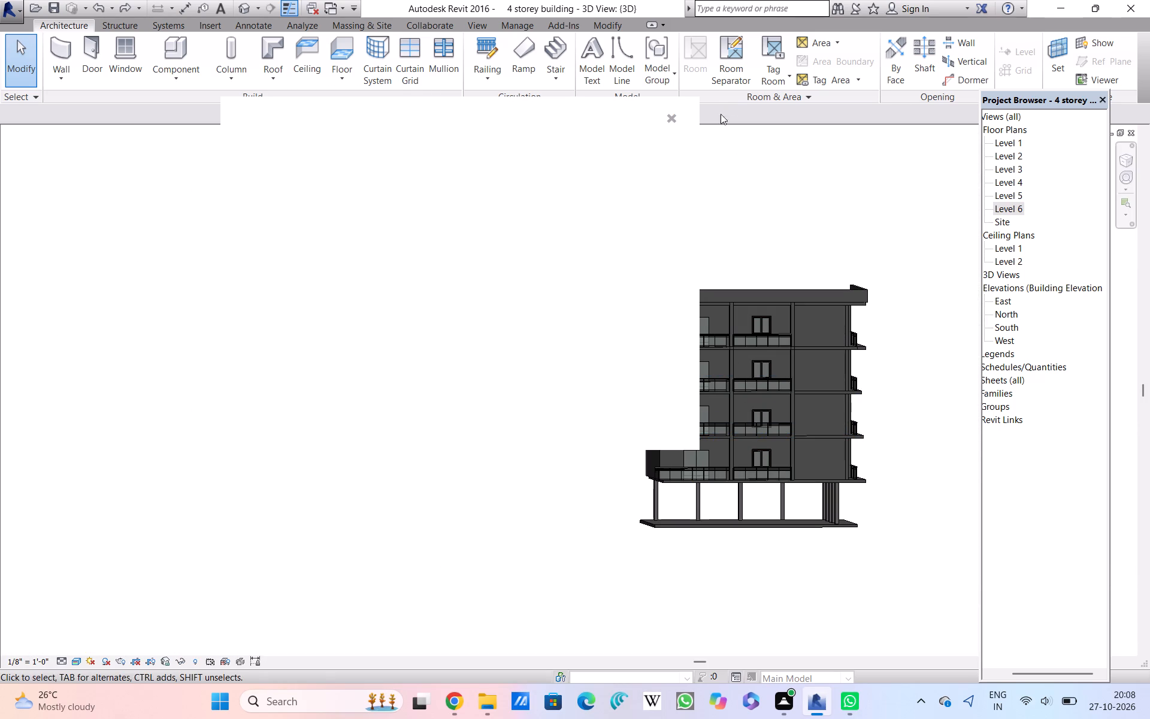
Dismiss the blank Autodesk Genuine notification card covering the 3D view.
left_click(674, 118)
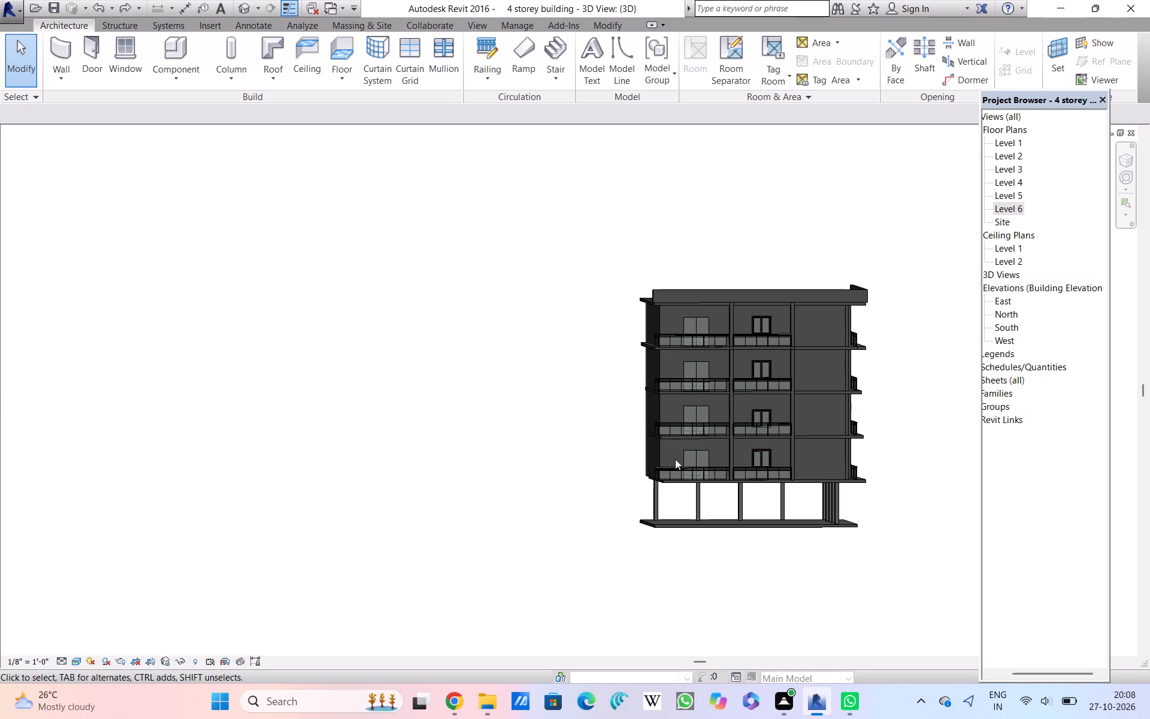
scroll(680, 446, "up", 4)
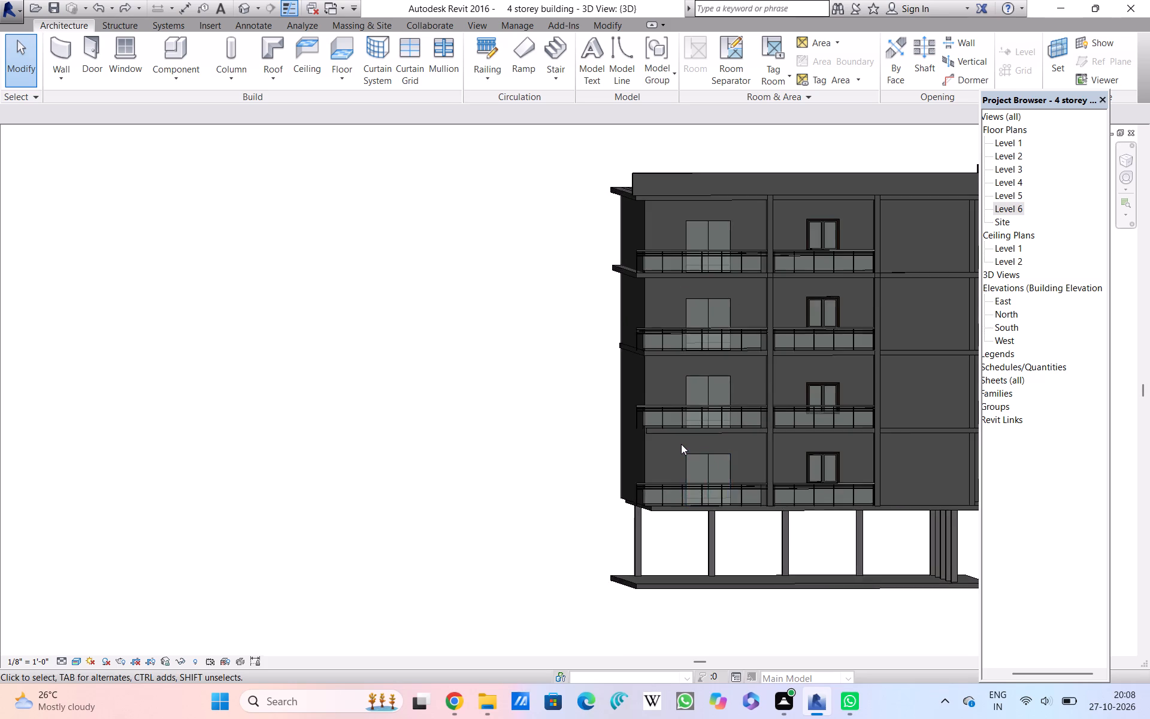
Examine the balcony doors and railings on the building's lower storeys, both up close and against the whole facade.
scroll(681, 442, "up", 10)
scroll(682, 443, "down", 4)
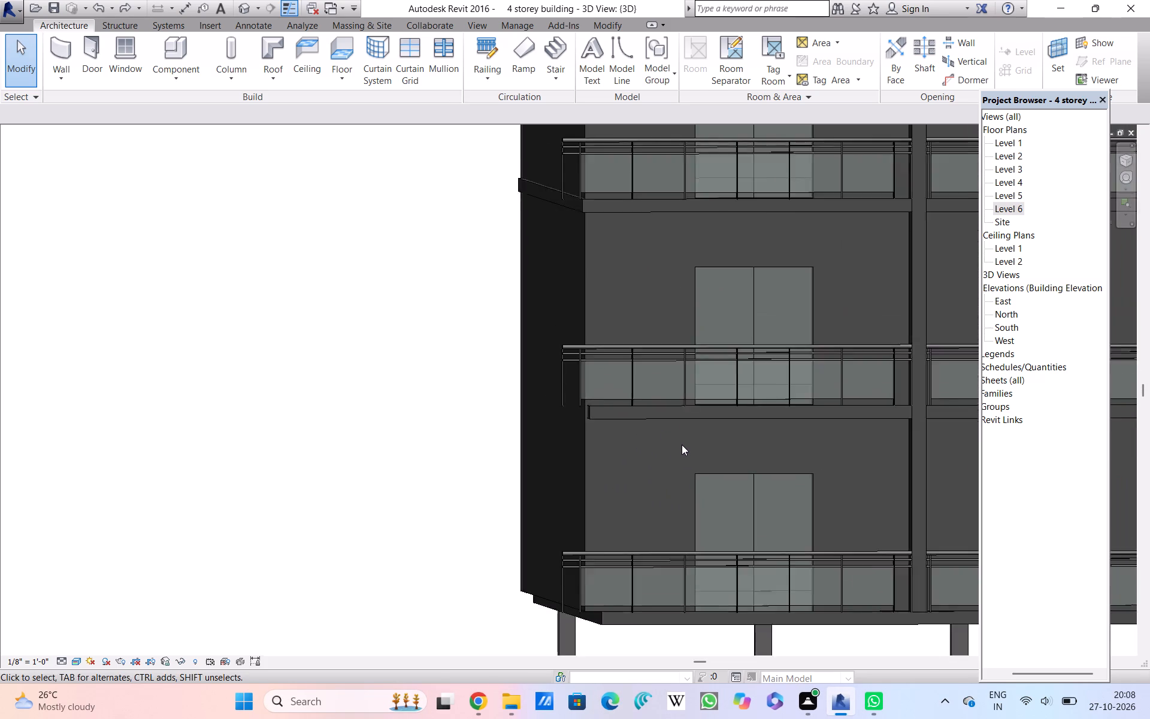
scroll(682, 445, "down", 6)
scroll(679, 458, "up", 2)
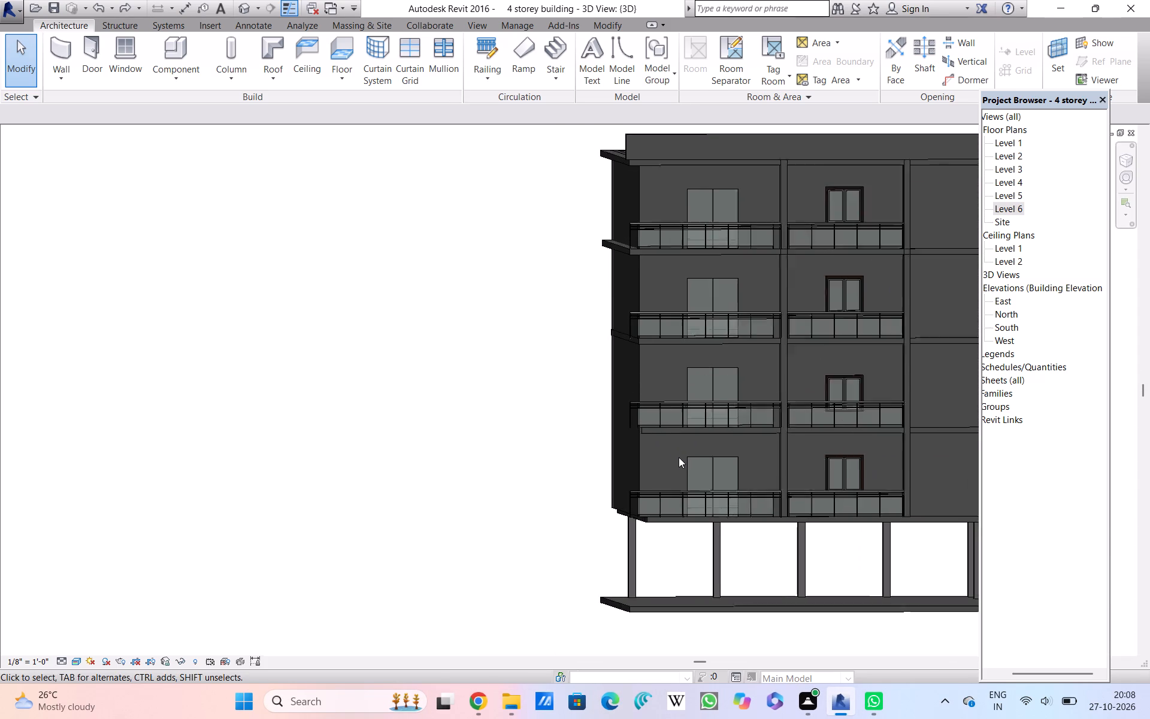
scroll(679, 457, "up", 7)
scroll(680, 454, "down", 10)
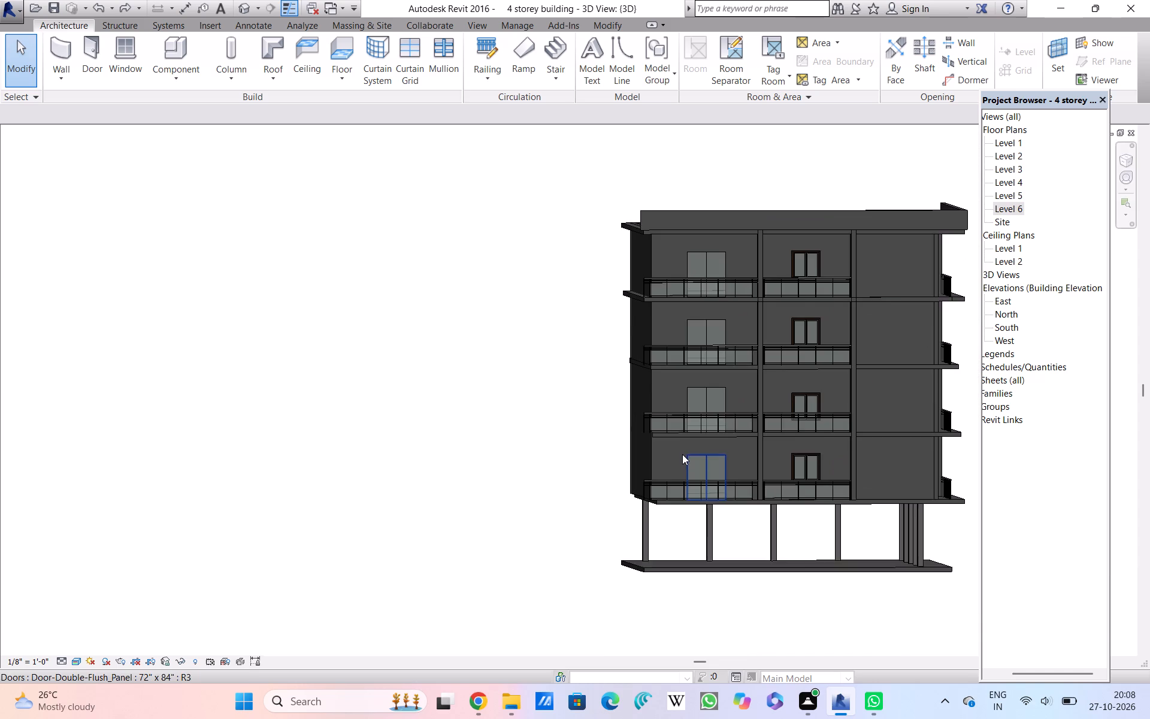
scroll(682, 455, "down", 1)
scroll(682, 456, "up", 11)
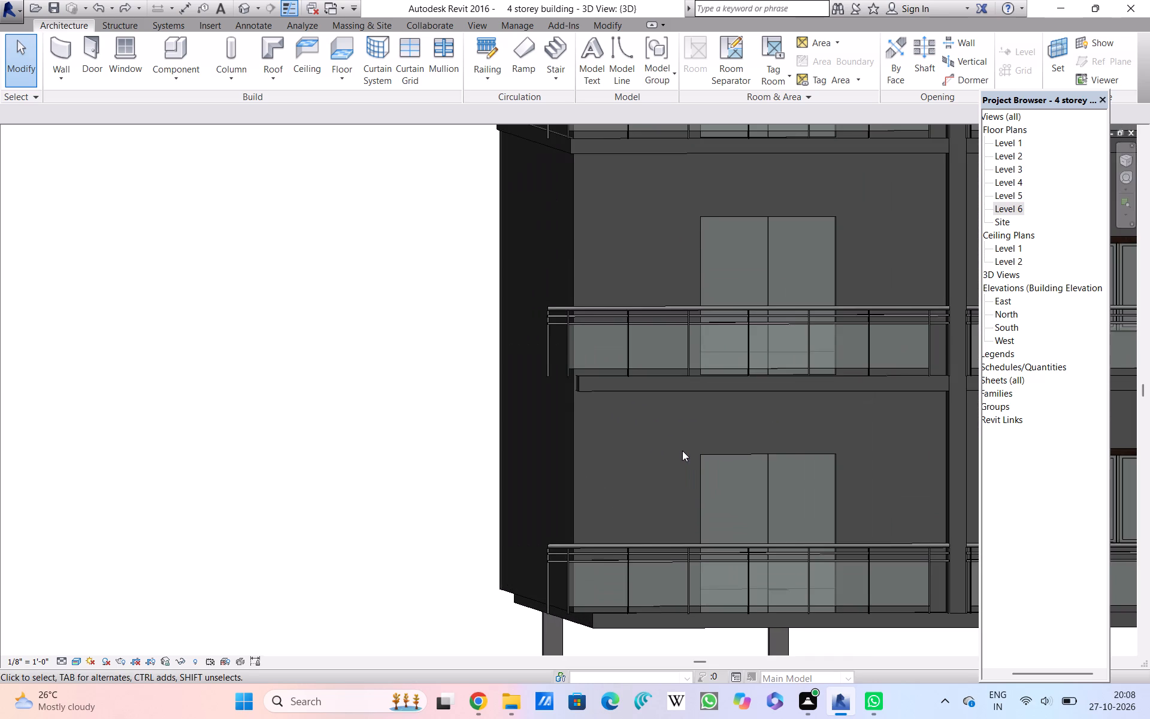
scroll(682, 451, "up", 2)
scroll(683, 448, "down", 3)
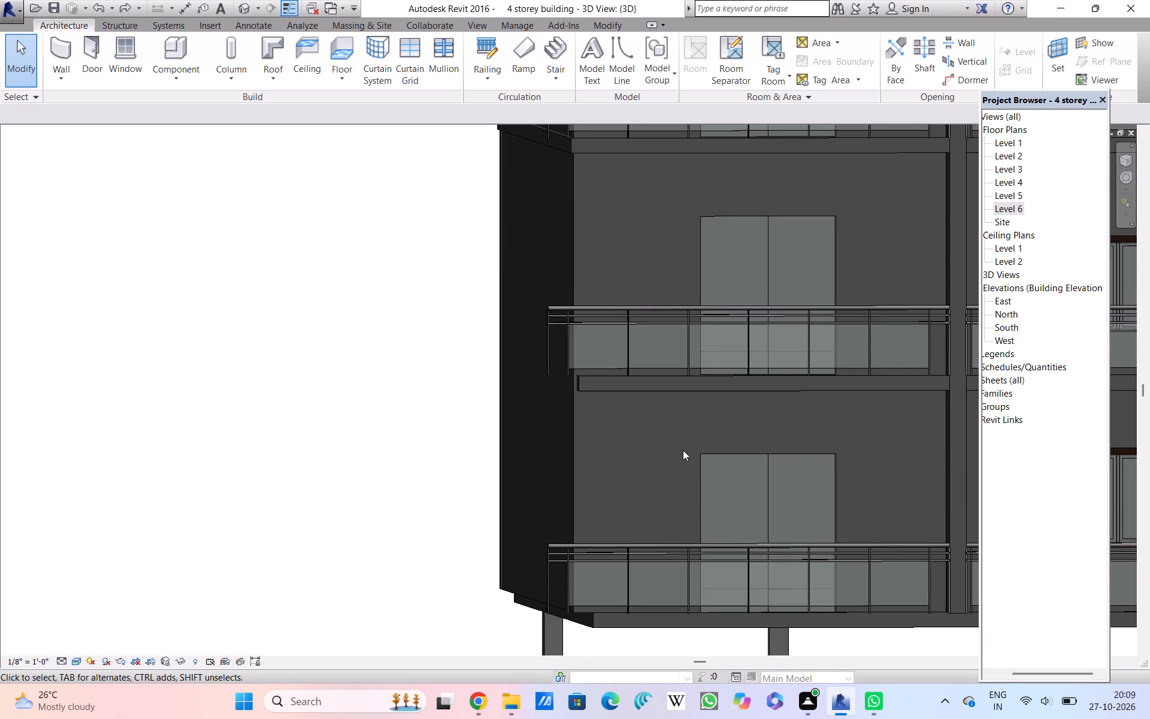
scroll(683, 449, "up", 2)
scroll(683, 447, "down", 11)
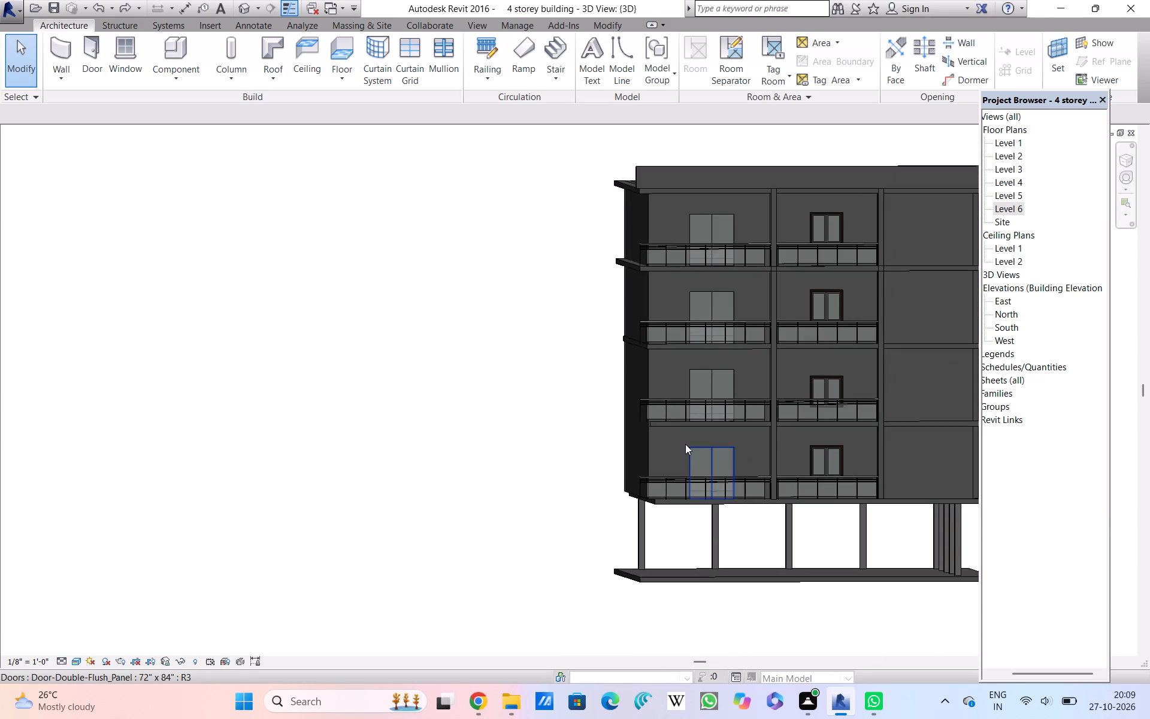
scroll(686, 443, "down", 4)
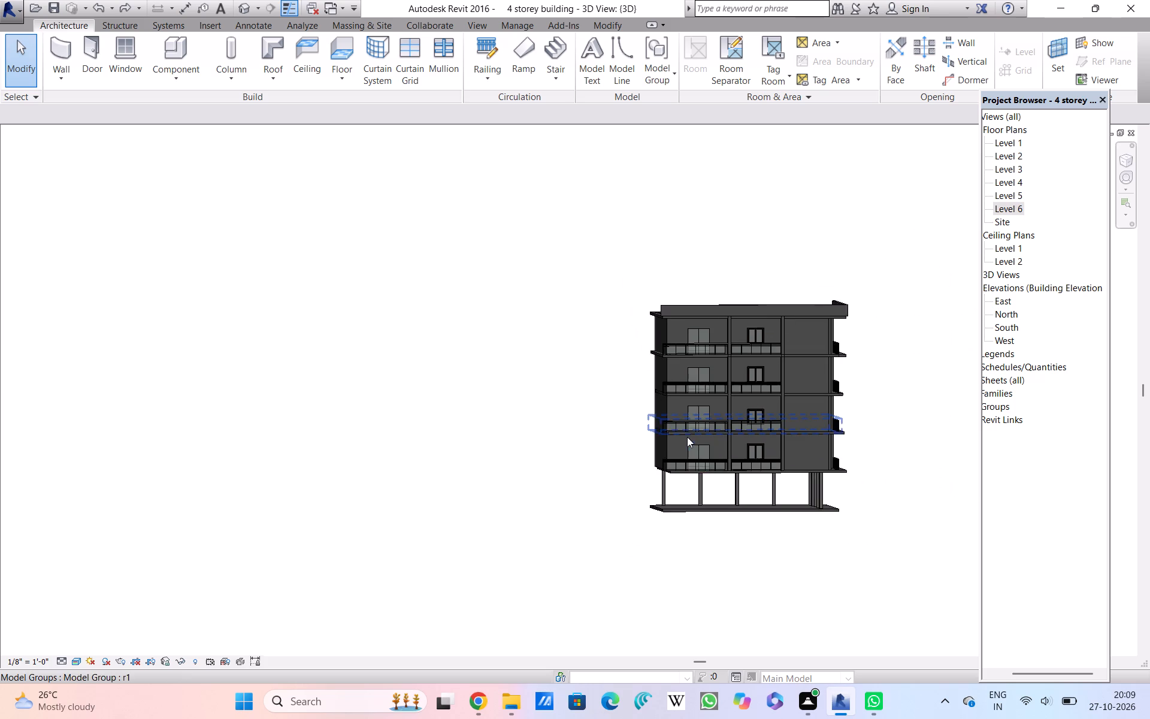
Inspect the double door, railing and adjacent wall of the second-lowest balcony up close.
scroll(688, 434, "up", 6)
scroll(689, 427, "down", 1)
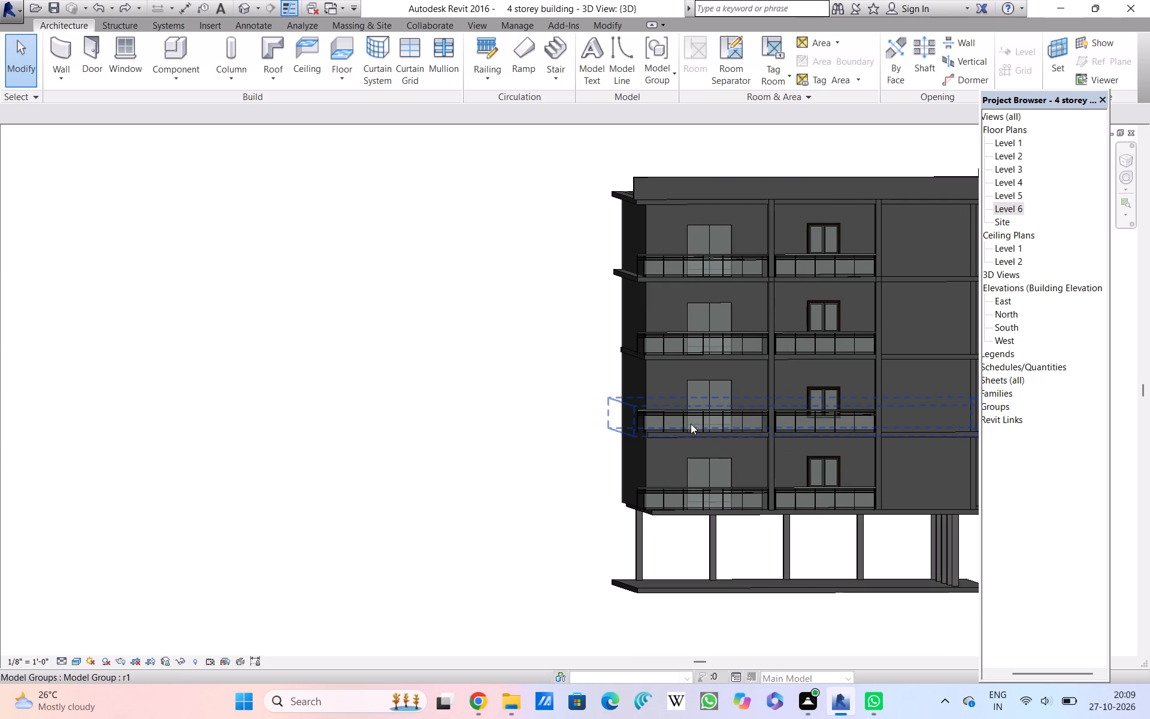
scroll(693, 418, "up", 5)
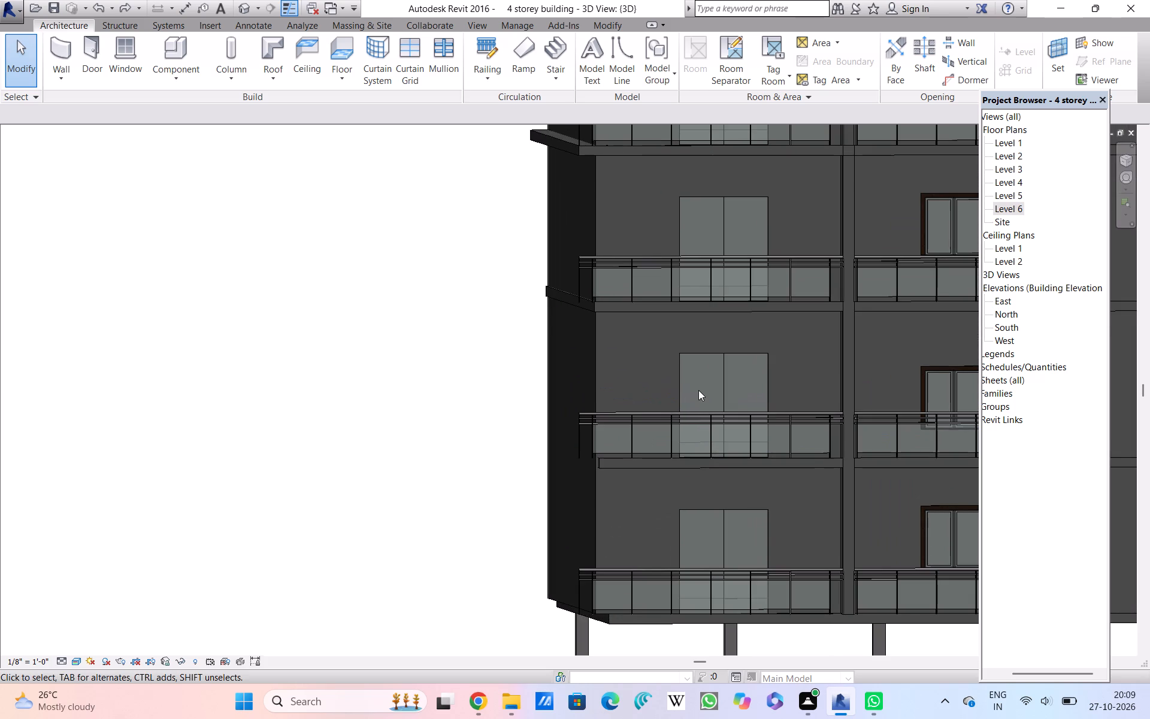
scroll(698, 388, "up", 2)
scroll(697, 392, "down", 5)
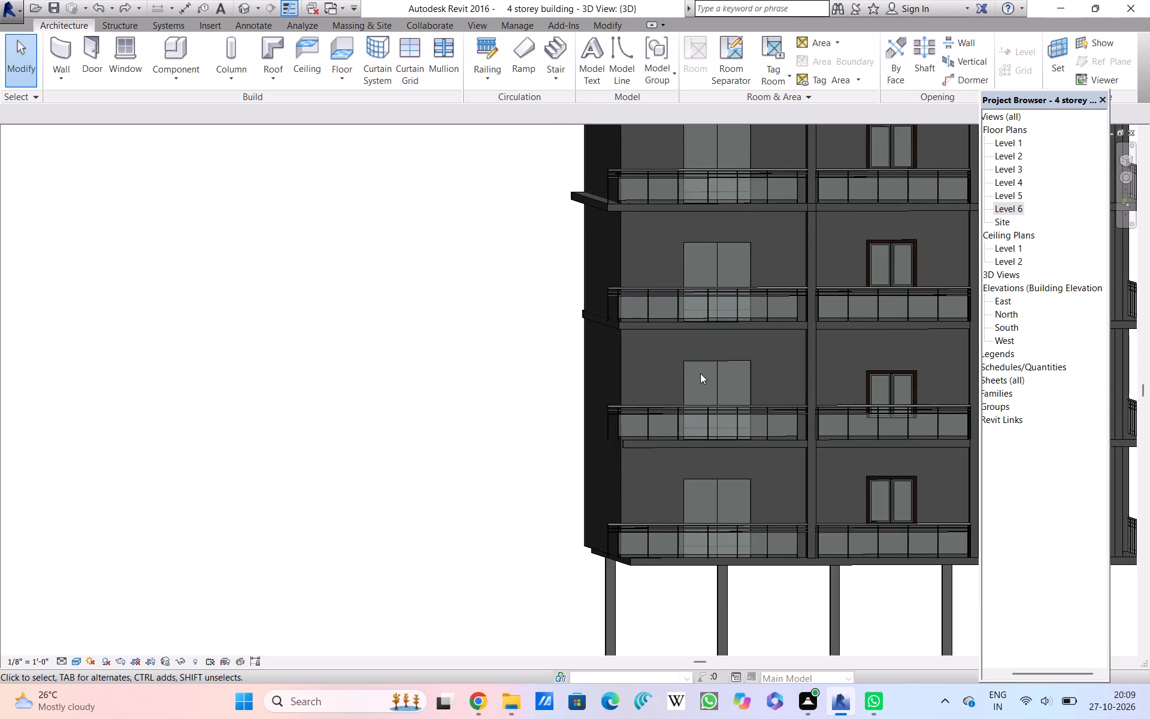
scroll(700, 373, "down", 5)
scroll(701, 373, "up", 9)
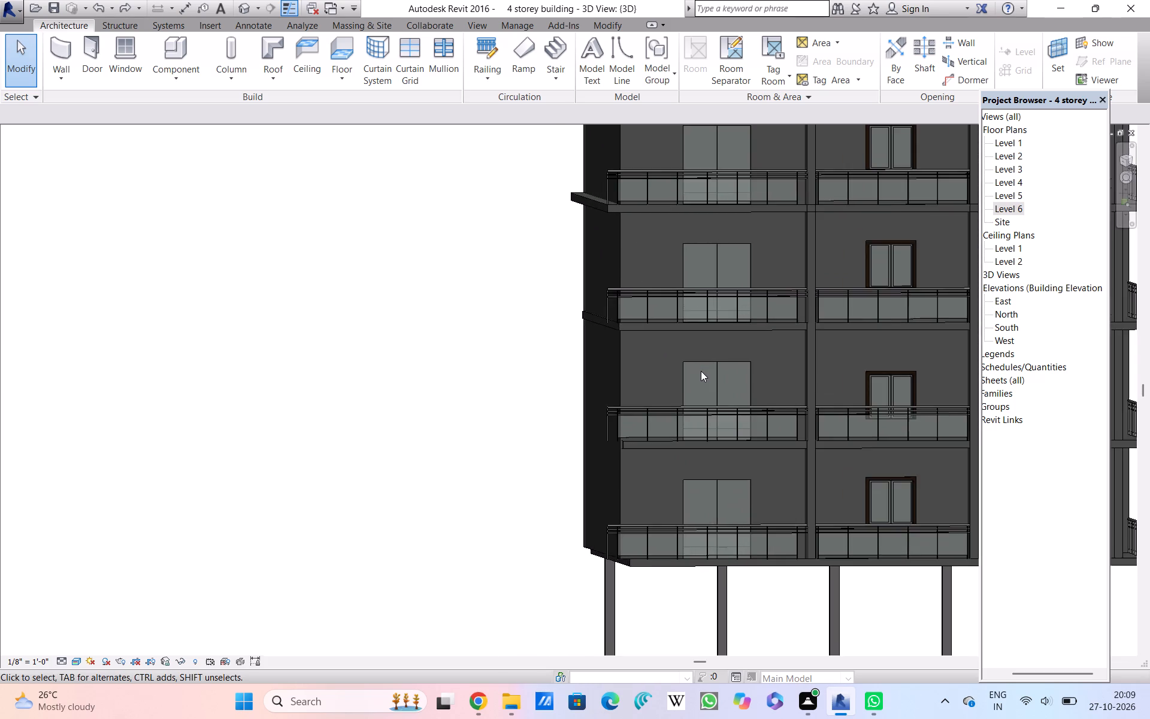
scroll(701, 371, "up", 12)
scroll(701, 368, "down", 3)
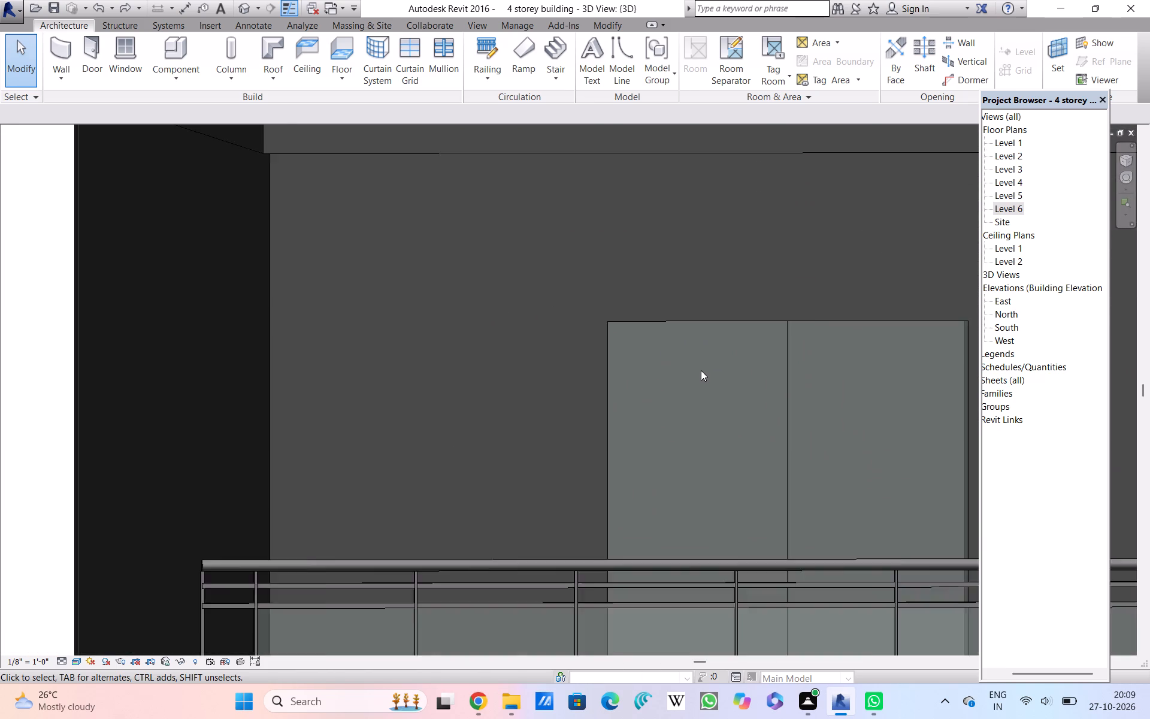
scroll(701, 373, "down", 12)
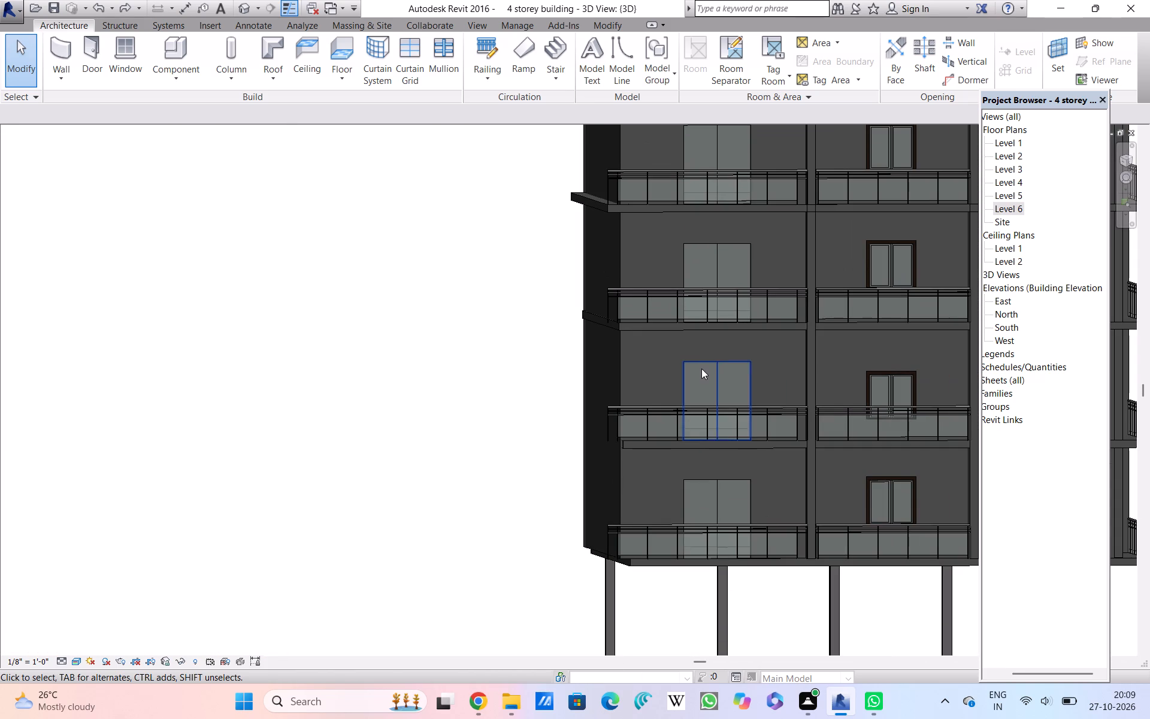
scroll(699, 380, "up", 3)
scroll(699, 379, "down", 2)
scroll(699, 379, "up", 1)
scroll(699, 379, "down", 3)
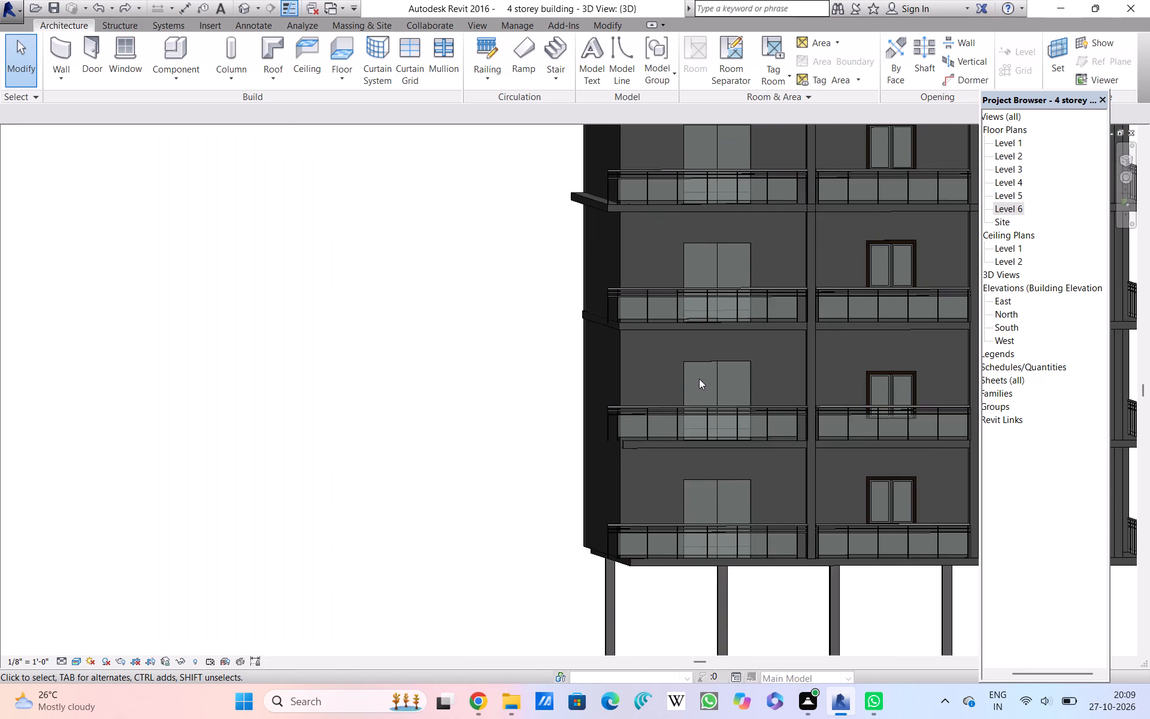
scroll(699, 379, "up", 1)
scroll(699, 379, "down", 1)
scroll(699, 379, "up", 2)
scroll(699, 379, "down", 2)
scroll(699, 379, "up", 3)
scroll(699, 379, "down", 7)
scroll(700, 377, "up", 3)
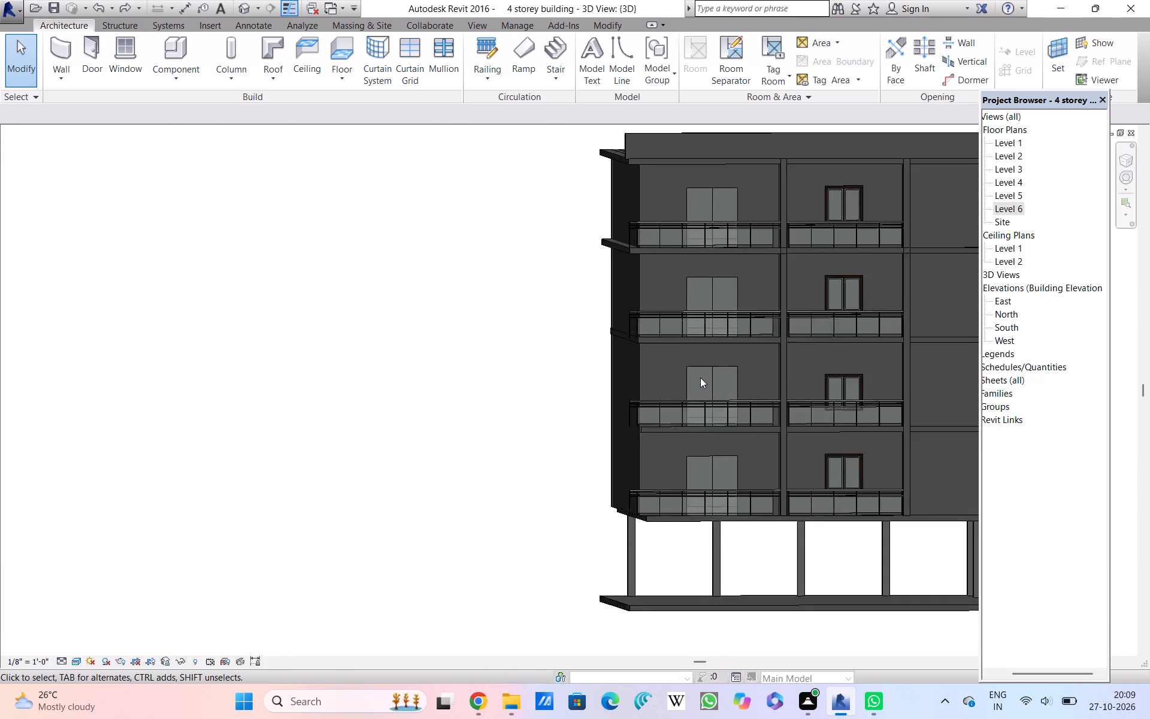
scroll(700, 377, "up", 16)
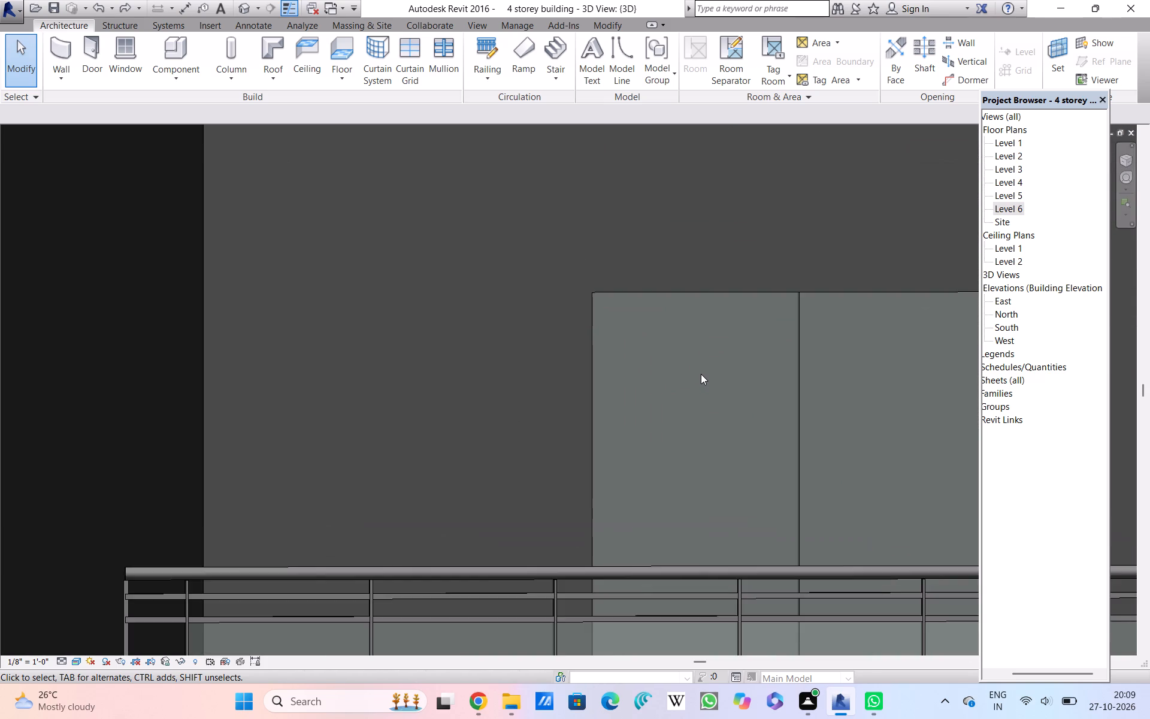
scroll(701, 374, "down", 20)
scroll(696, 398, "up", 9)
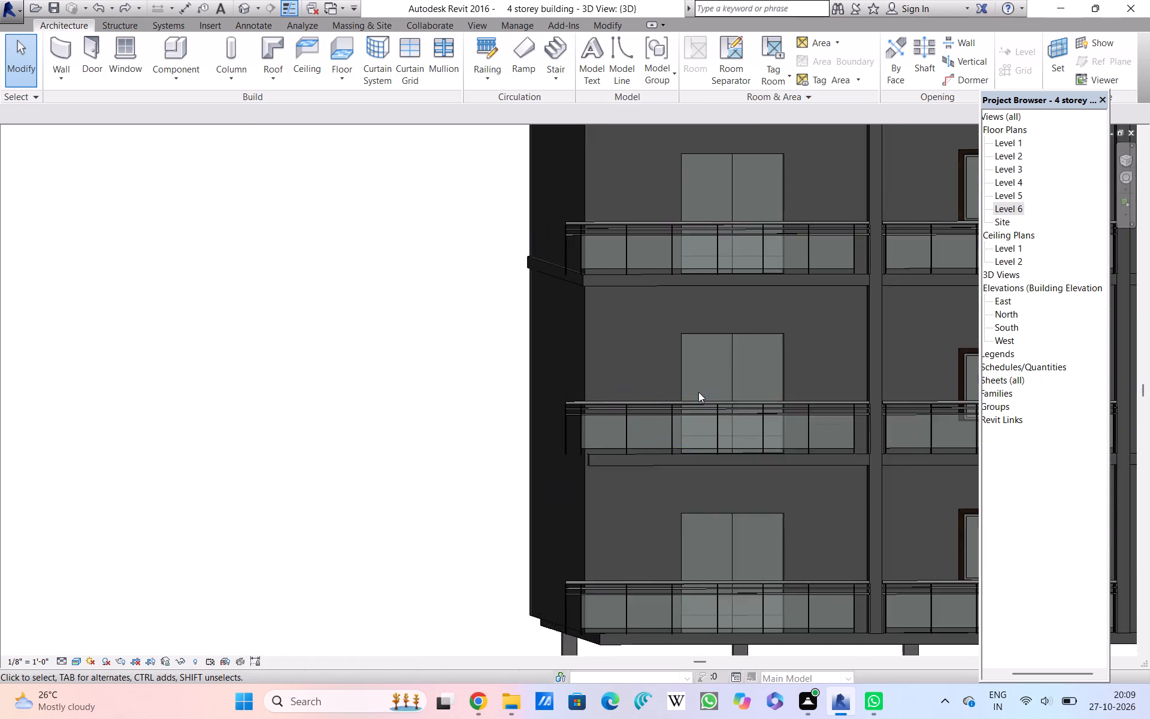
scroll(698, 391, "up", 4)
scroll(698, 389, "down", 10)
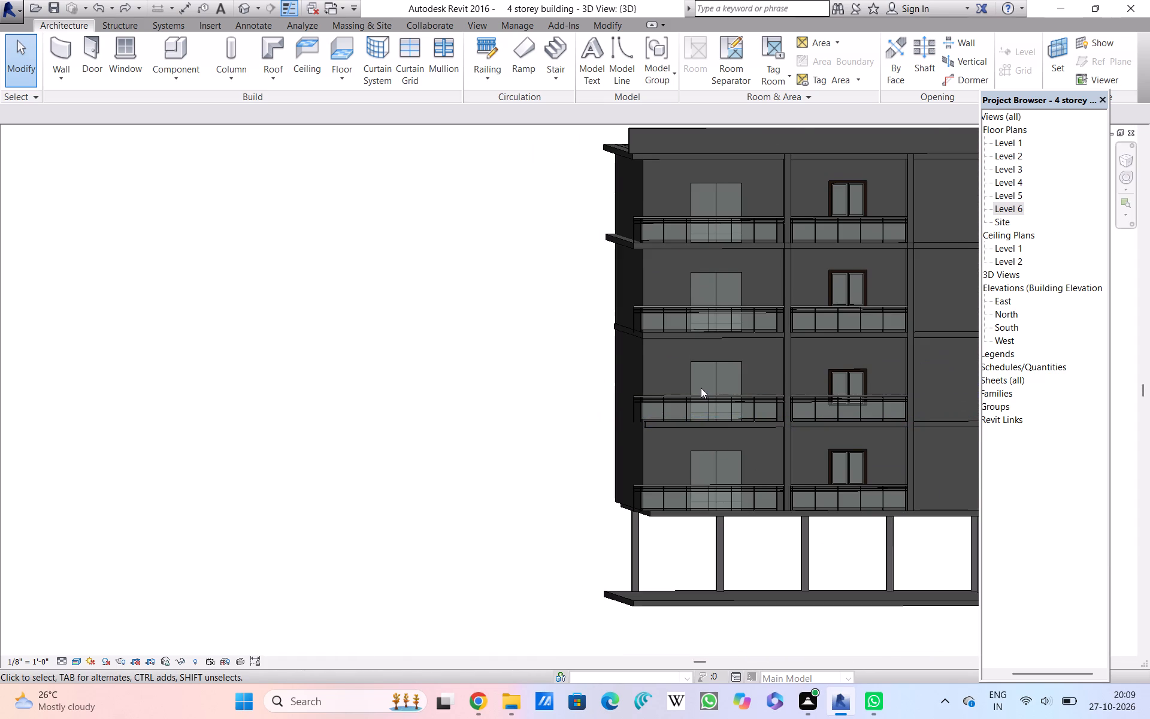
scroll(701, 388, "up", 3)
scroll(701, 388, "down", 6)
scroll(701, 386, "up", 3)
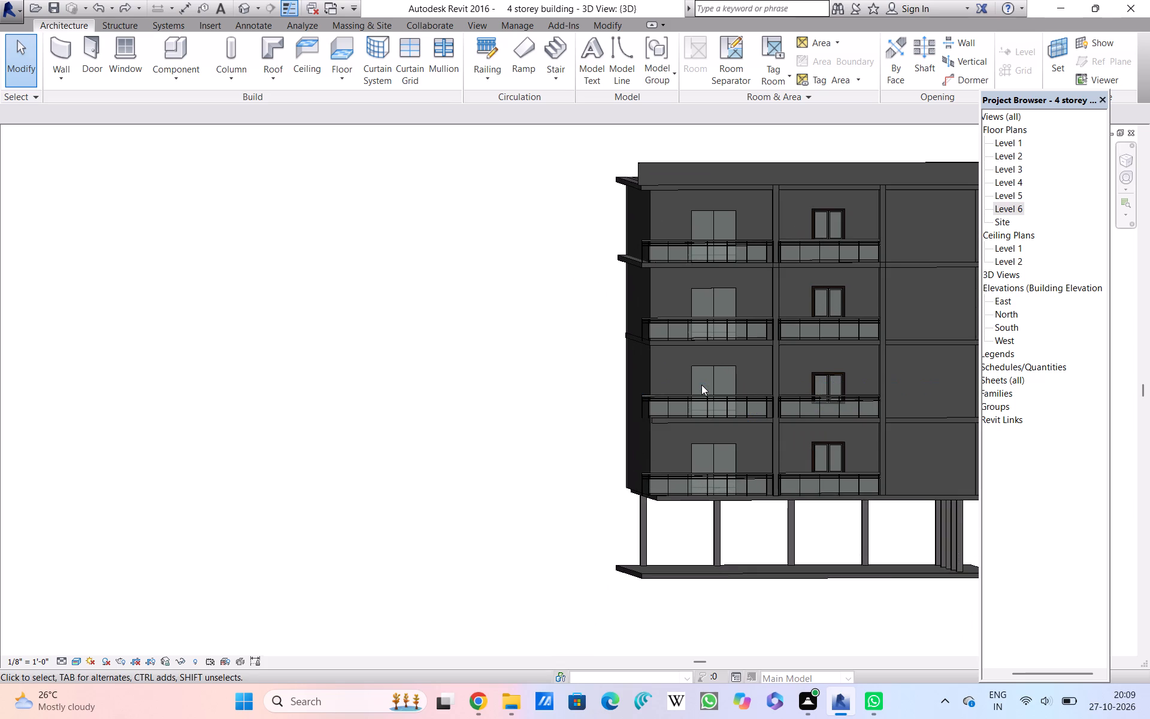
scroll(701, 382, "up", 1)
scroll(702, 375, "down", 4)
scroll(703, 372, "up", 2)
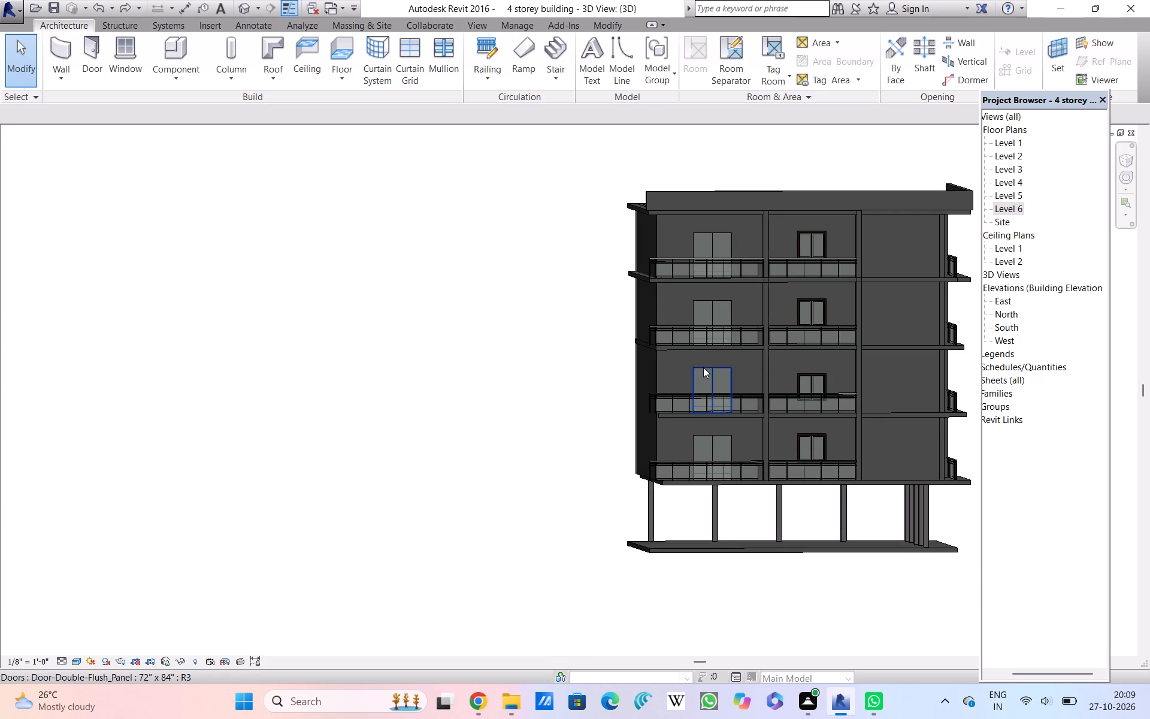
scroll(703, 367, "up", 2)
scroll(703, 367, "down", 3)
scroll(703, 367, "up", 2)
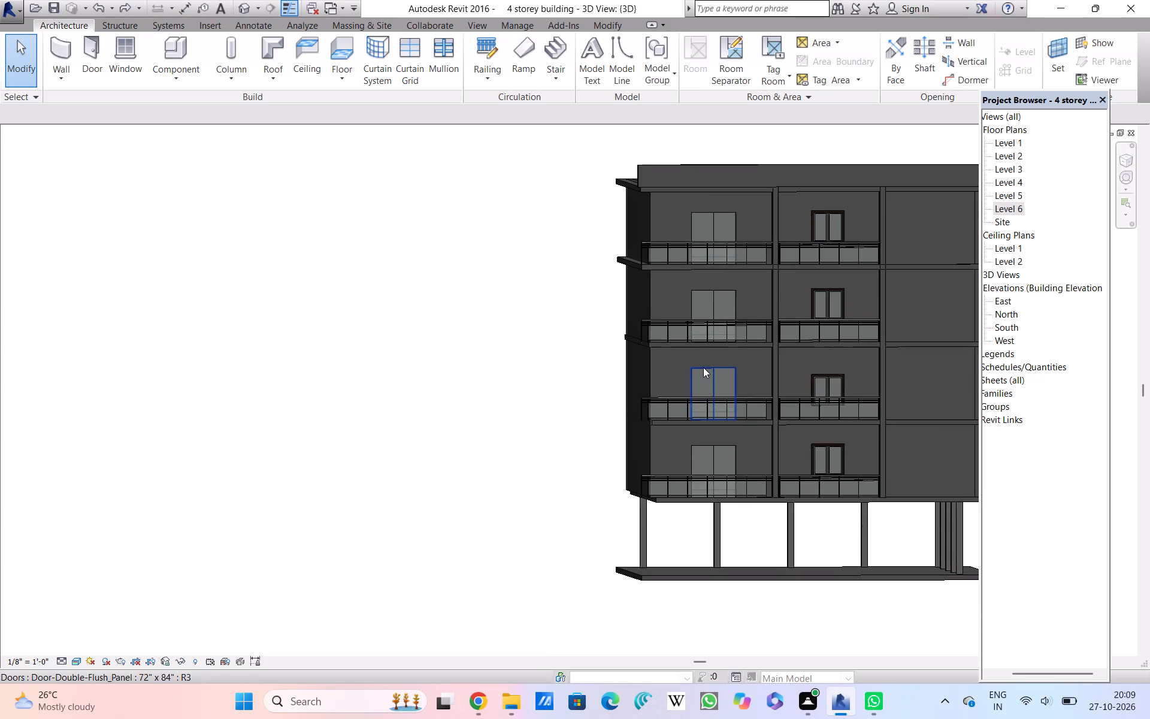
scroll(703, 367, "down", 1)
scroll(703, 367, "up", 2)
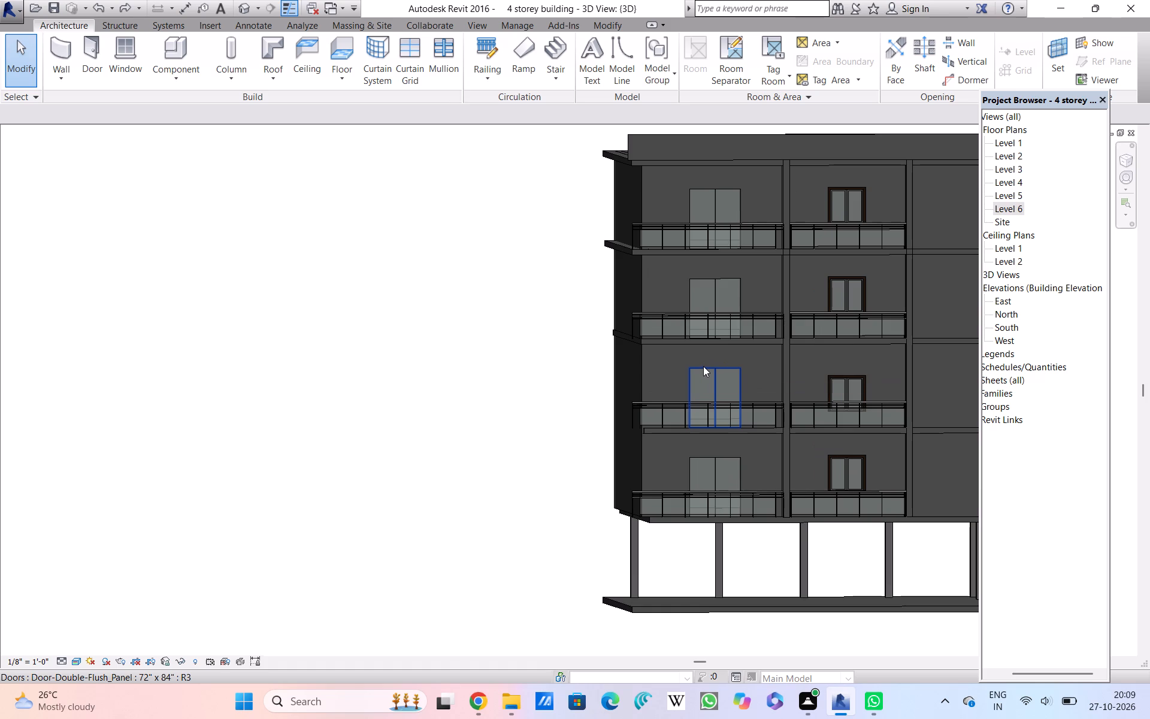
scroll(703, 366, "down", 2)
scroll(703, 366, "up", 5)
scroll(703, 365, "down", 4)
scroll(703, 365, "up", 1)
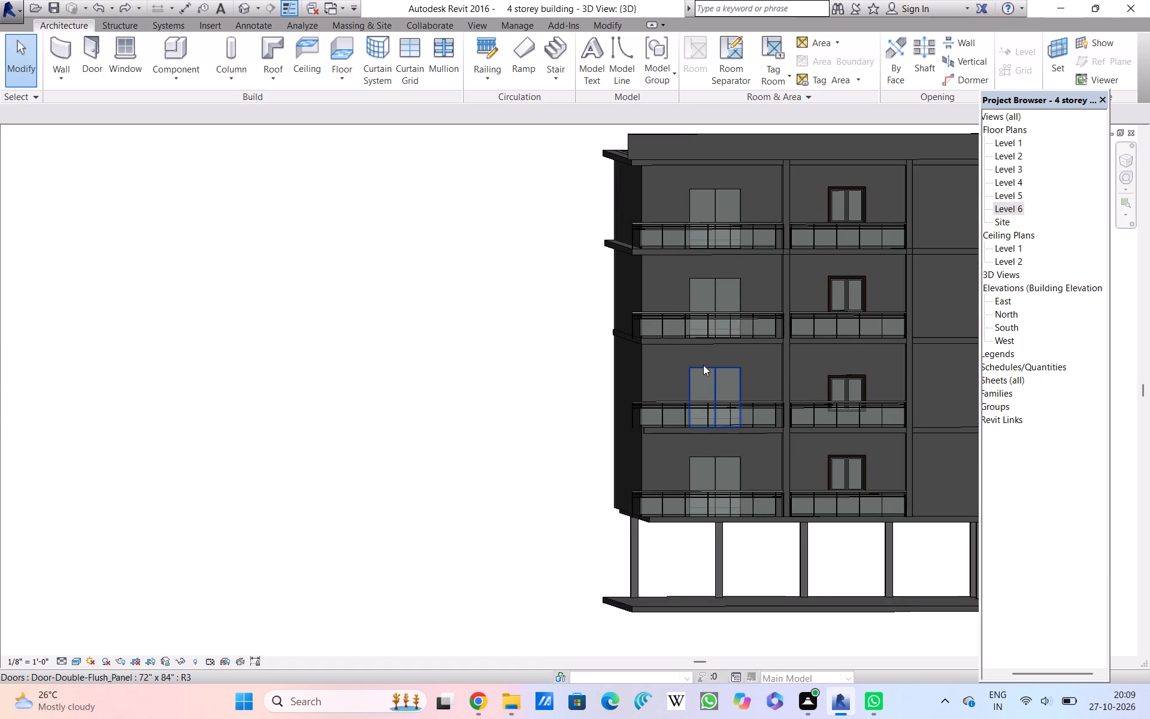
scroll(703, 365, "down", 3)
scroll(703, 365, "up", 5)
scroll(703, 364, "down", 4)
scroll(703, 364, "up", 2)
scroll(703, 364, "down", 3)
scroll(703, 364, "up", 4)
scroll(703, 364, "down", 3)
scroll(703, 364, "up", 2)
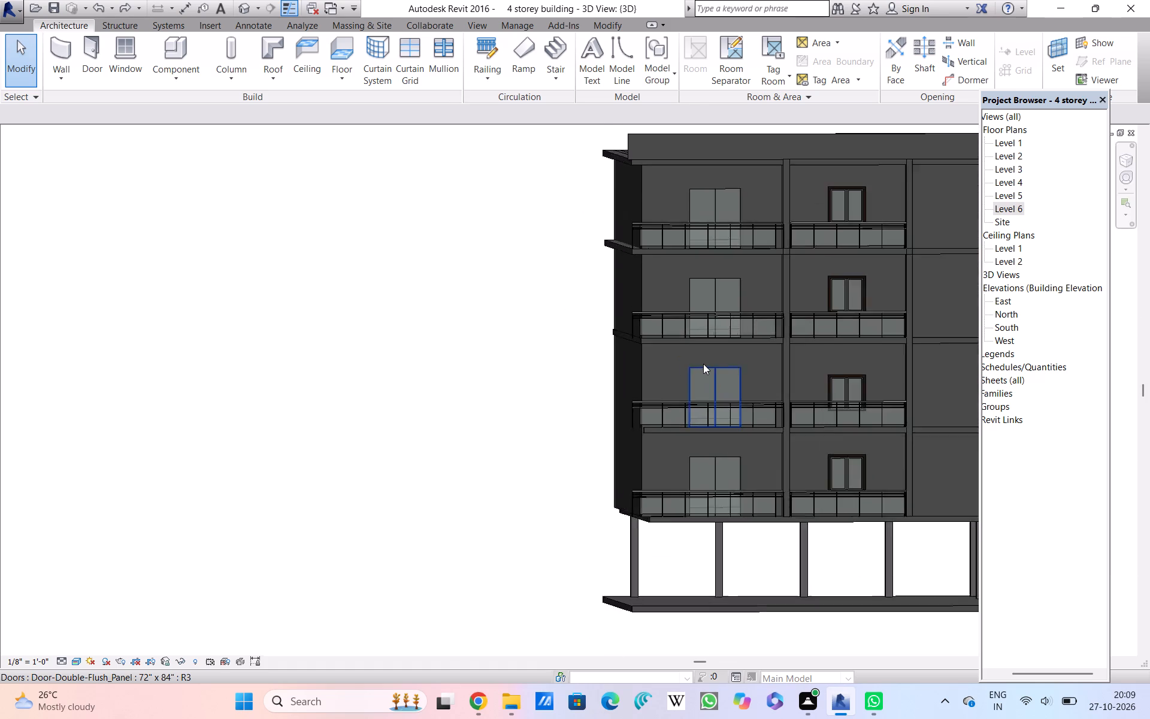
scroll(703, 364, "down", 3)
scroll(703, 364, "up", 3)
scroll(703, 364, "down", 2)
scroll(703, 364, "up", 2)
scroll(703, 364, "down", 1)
Examine the balcony slab edge and the wall above the double doors on the middle storeys.
scroll(703, 364, "up", 13)
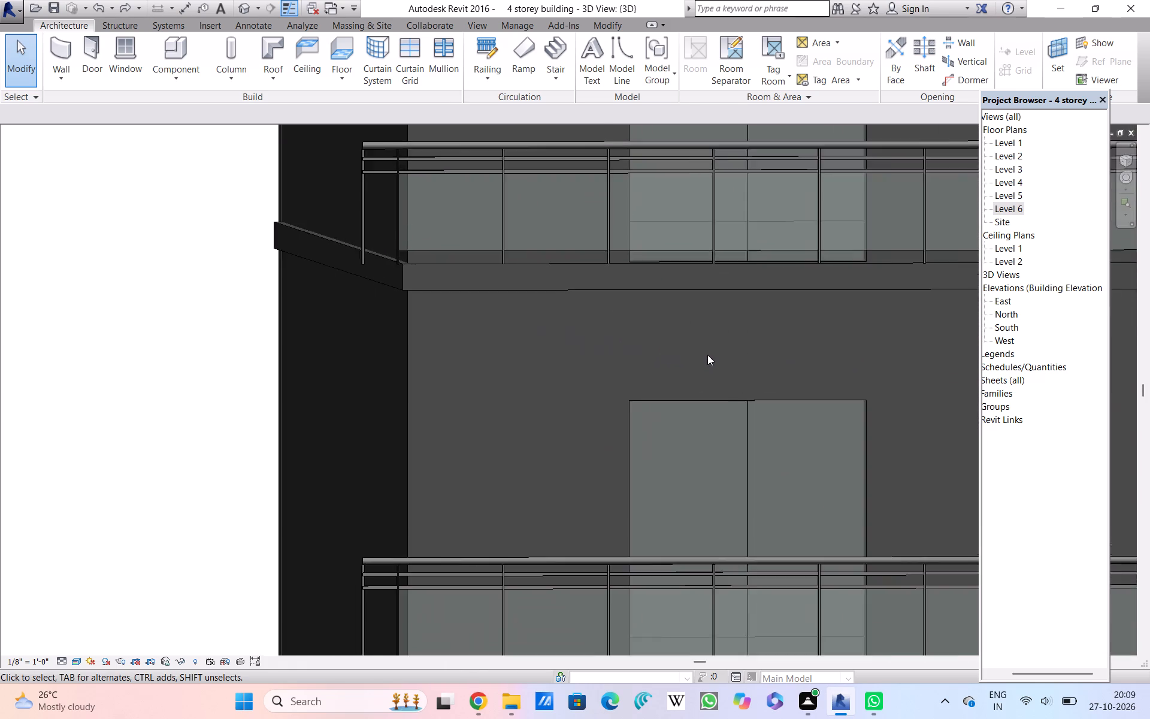
scroll(707, 355, "up", 6)
scroll(709, 354, "down", 13)
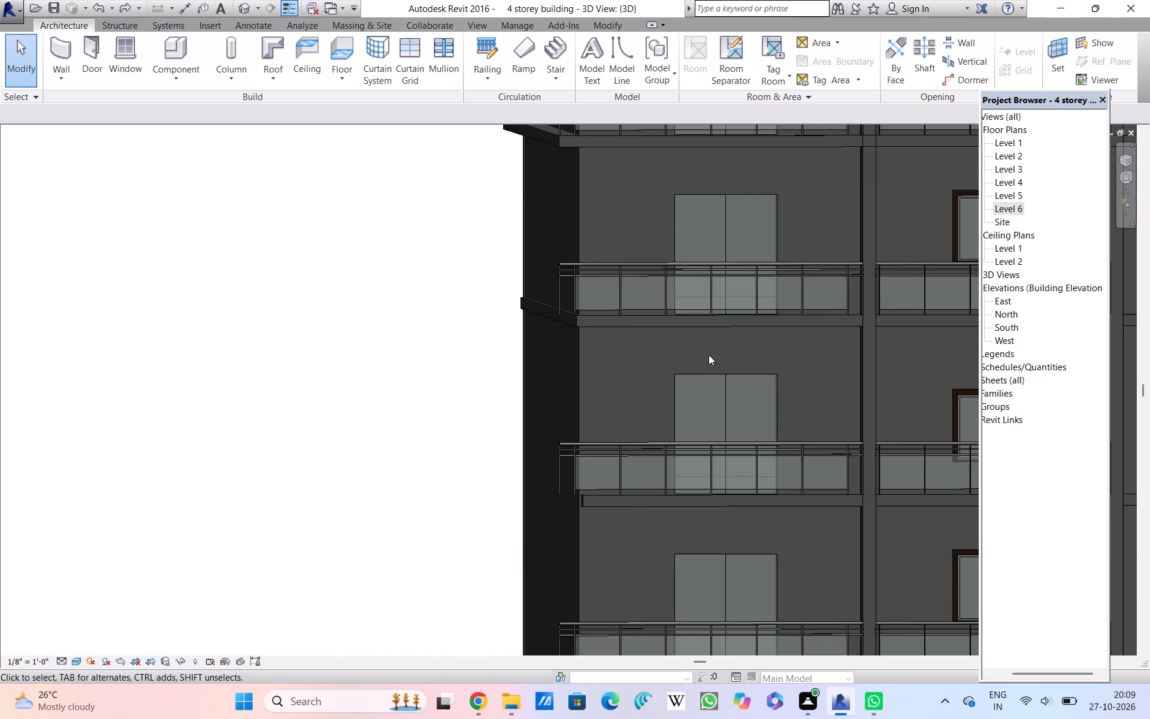
scroll(709, 355, "down", 7)
scroll(709, 355, "up", 11)
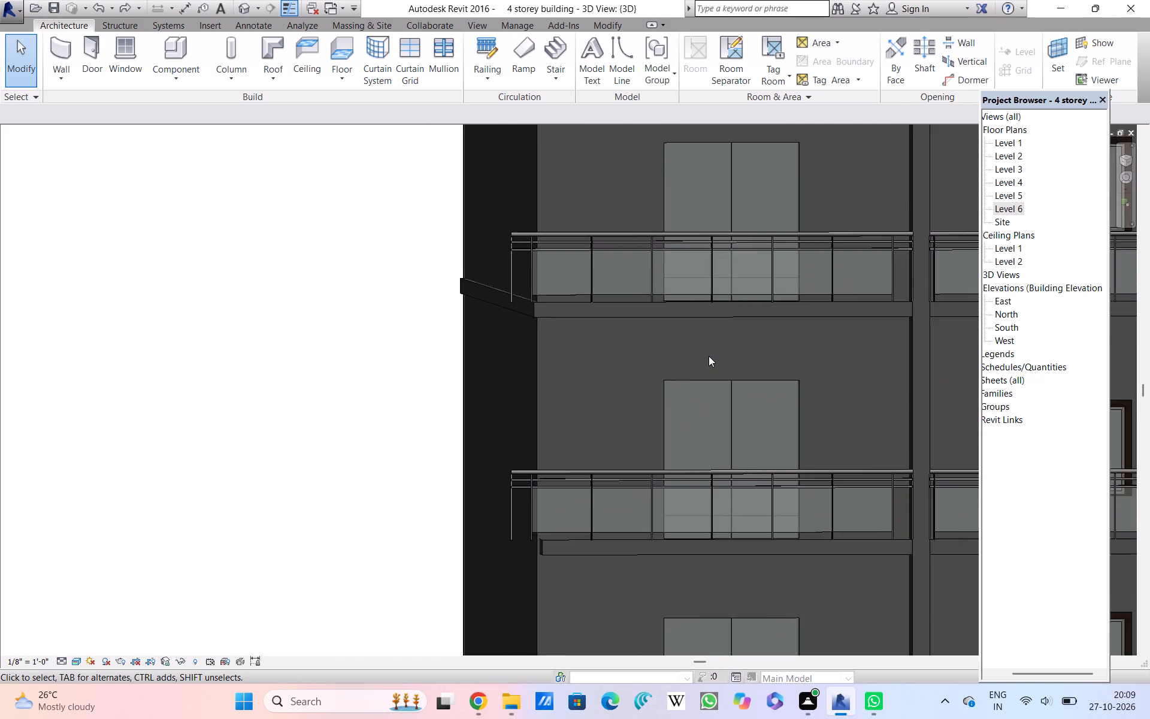
scroll(709, 356, "up", 16)
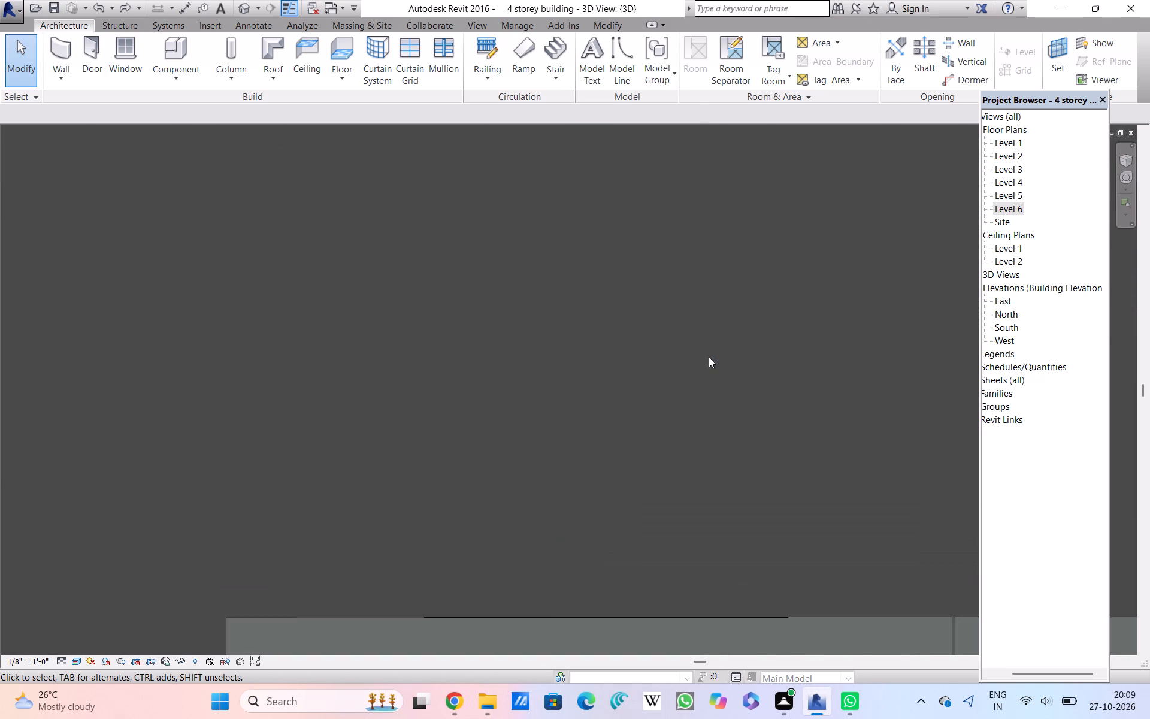
scroll(709, 357, "up", 1)
scroll(709, 357, "down", 2)
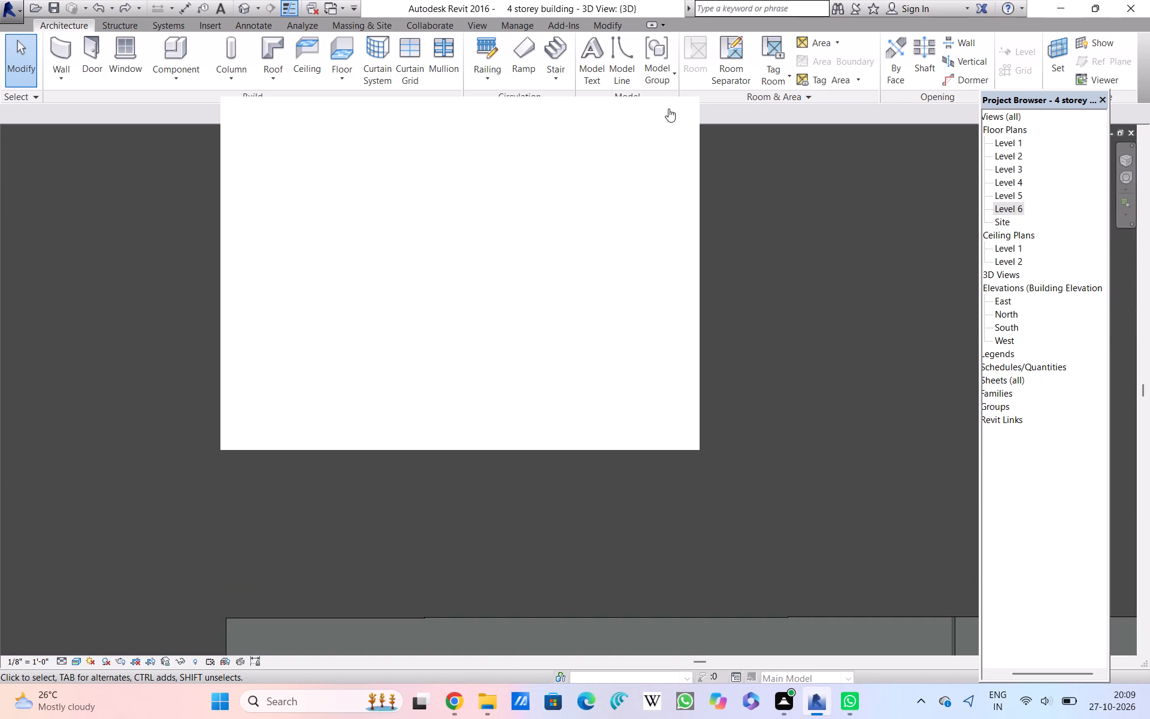
Dismiss the blank notification card covering the 3D view.
left_click(668, 119)
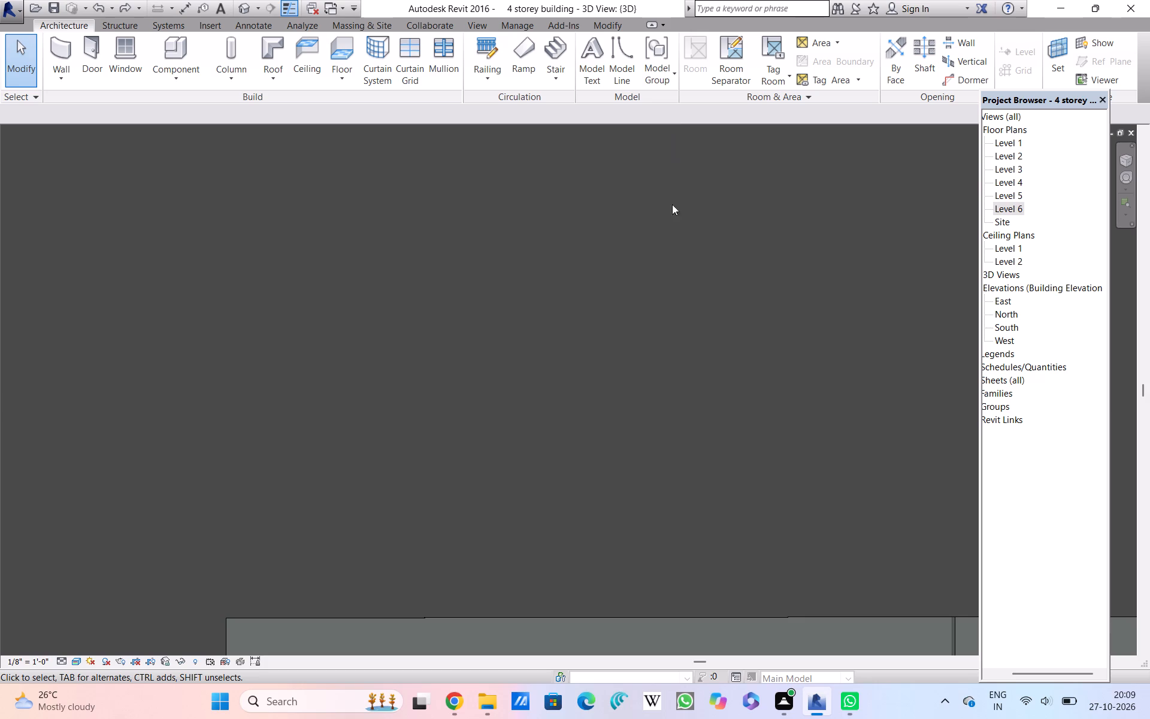
Review the entire building from the roof edge down to the ground-level columns and base slab.
scroll(678, 247, "down", 19)
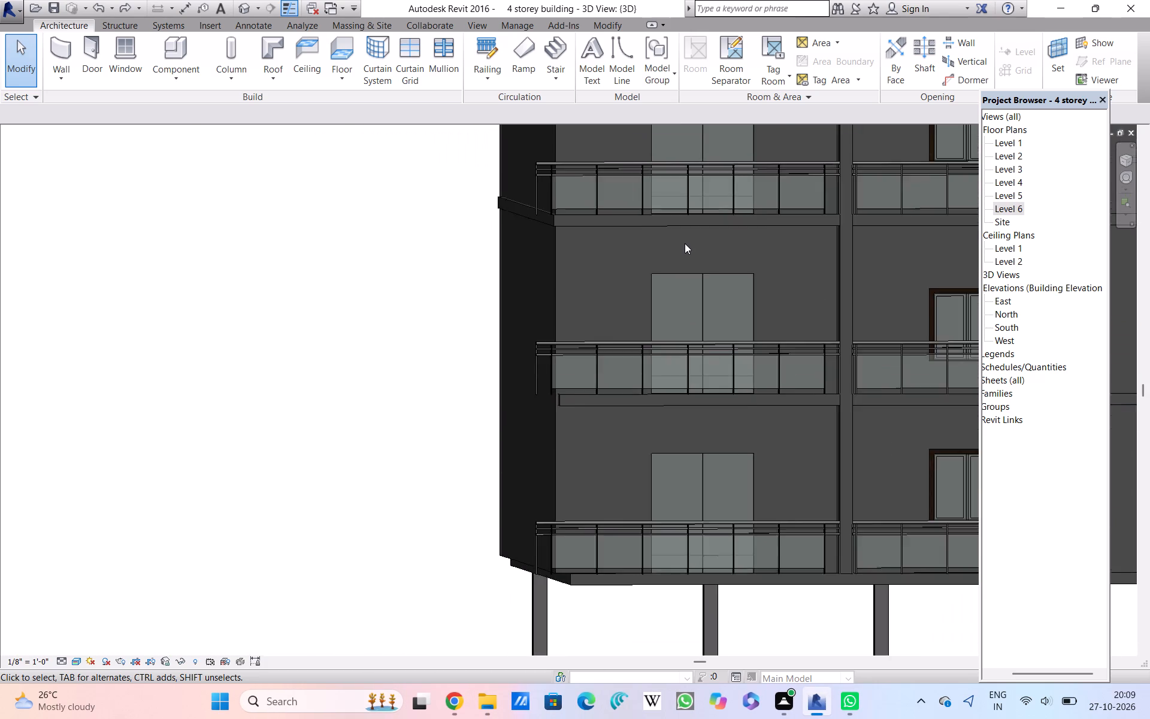
scroll(685, 243, "down", 11)
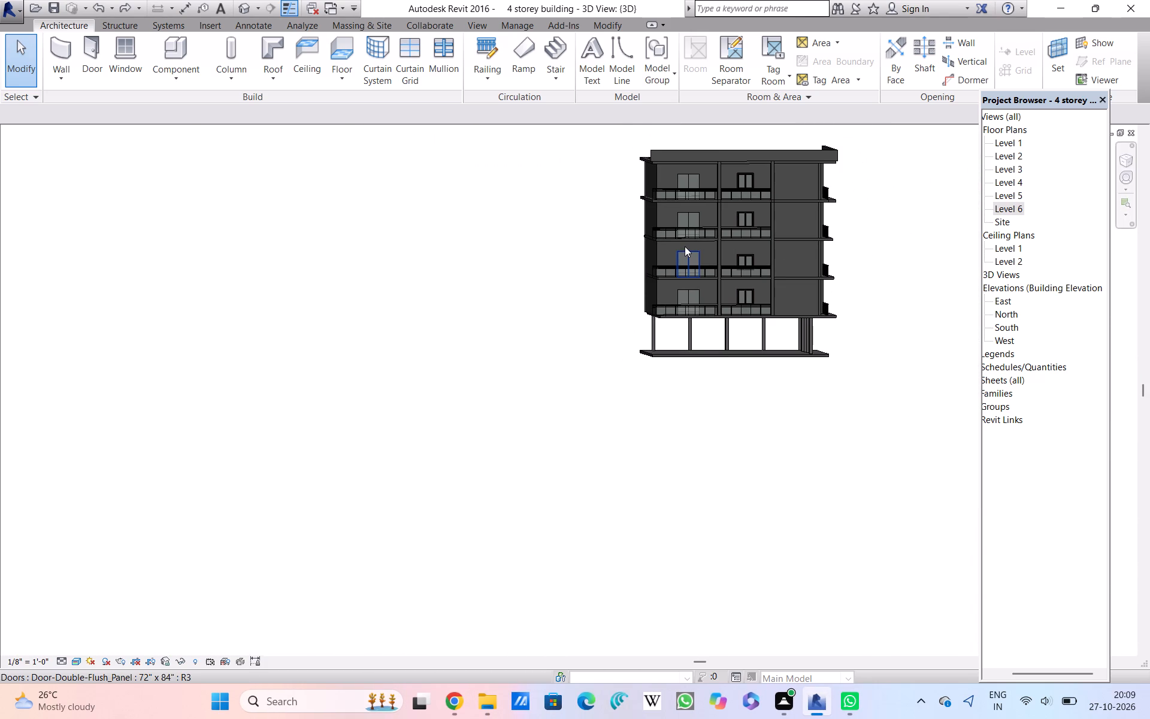
scroll(685, 246, "up", 2)
scroll(685, 245, "down", 3)
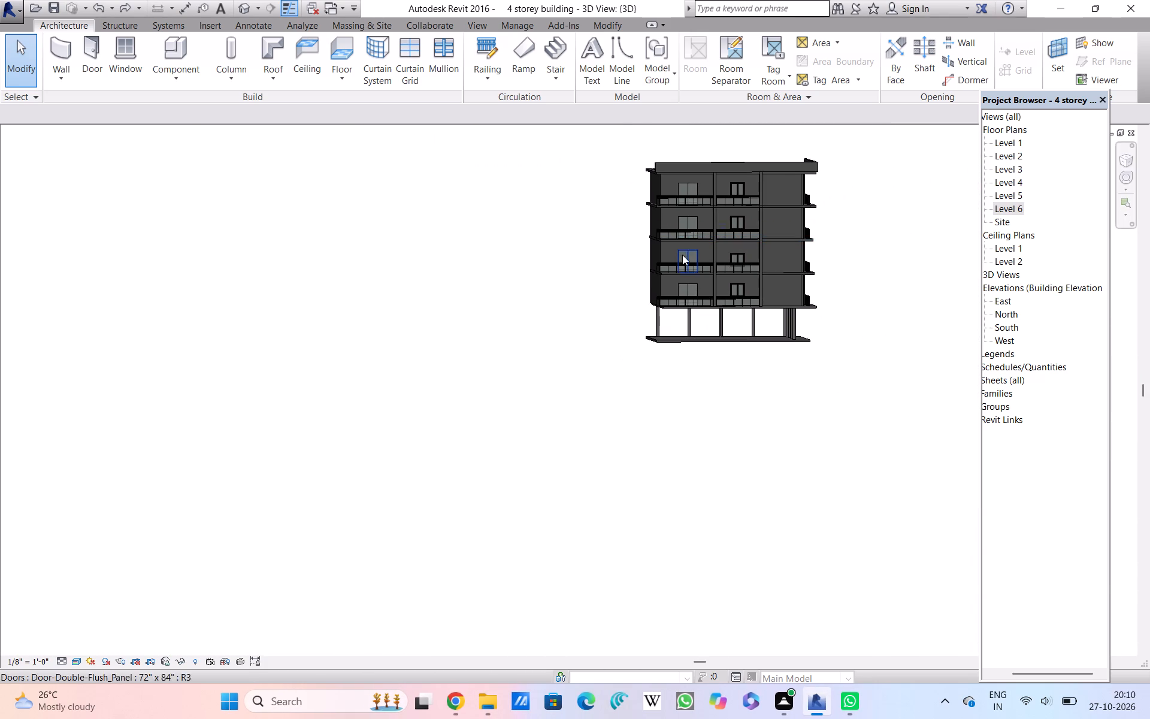
scroll(721, 509, "down", 1)
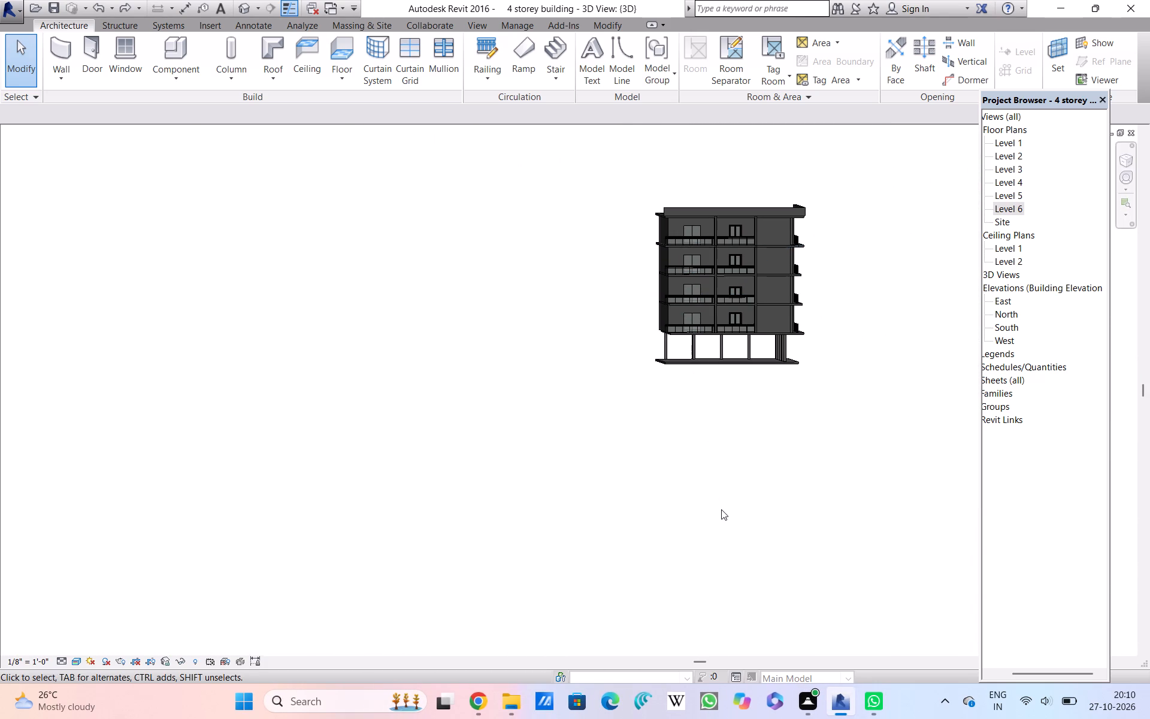
scroll(722, 509, "down", 1)
scroll(734, 296, "up", 2)
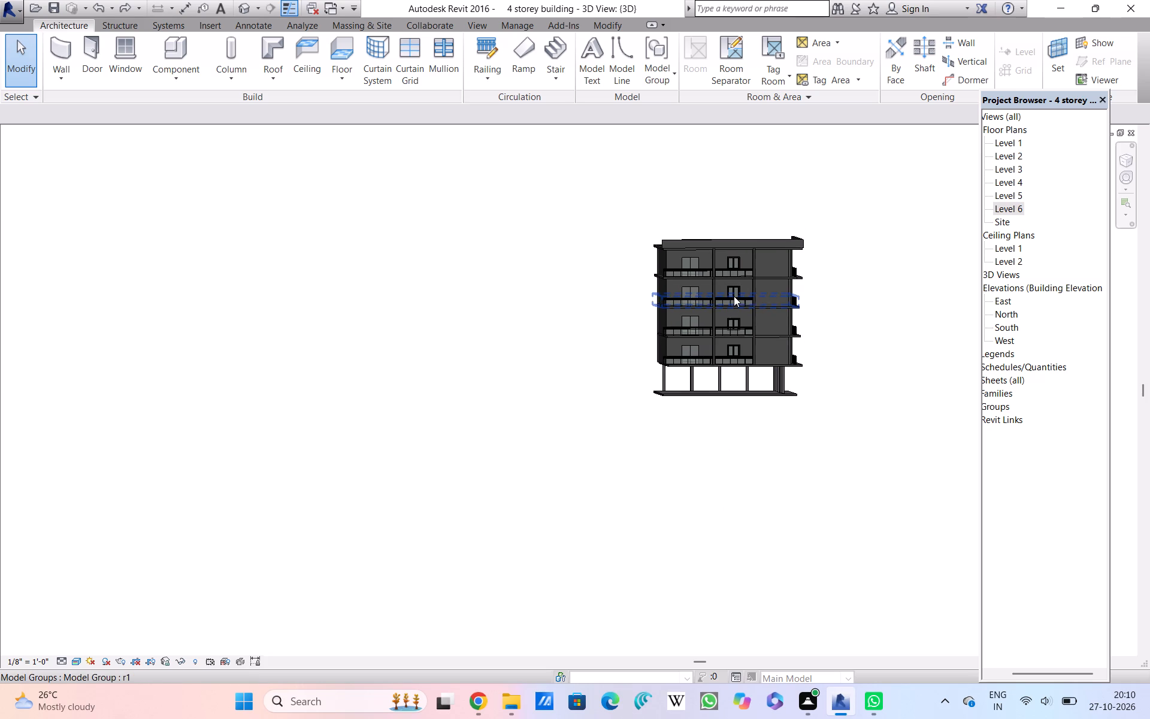
Inspect the double casement window and the railing below it on the second-highest storey.
scroll(734, 296, "up", 6)
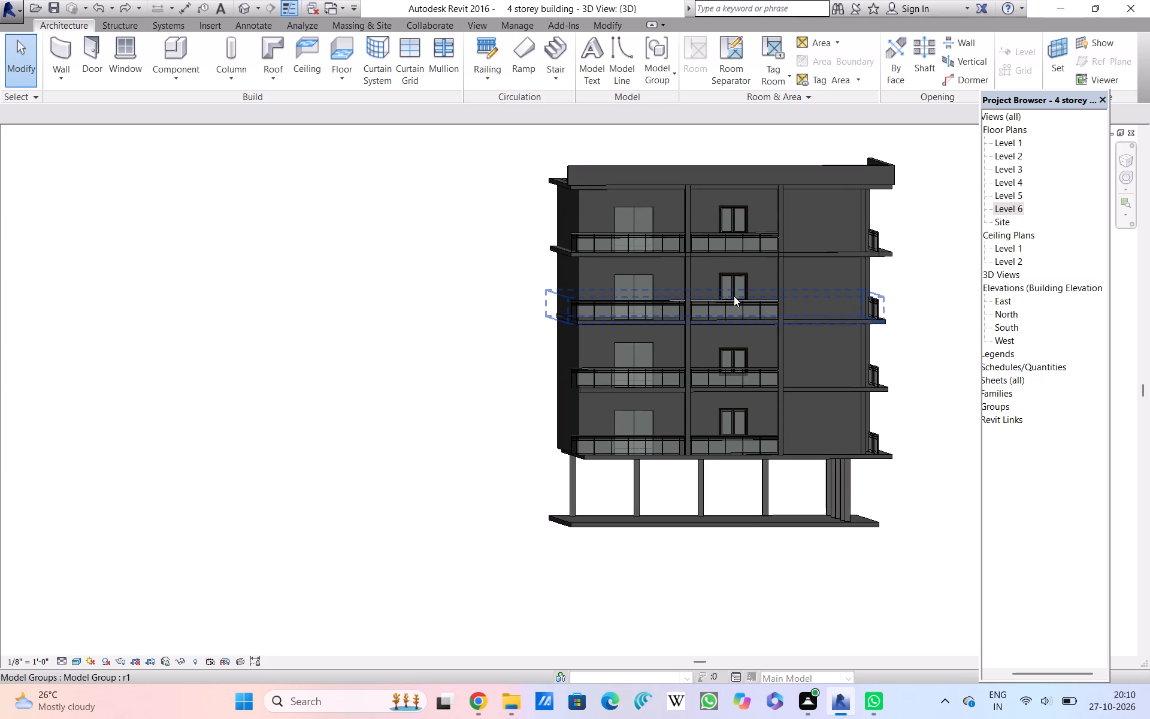
scroll(734, 296, "up", 2)
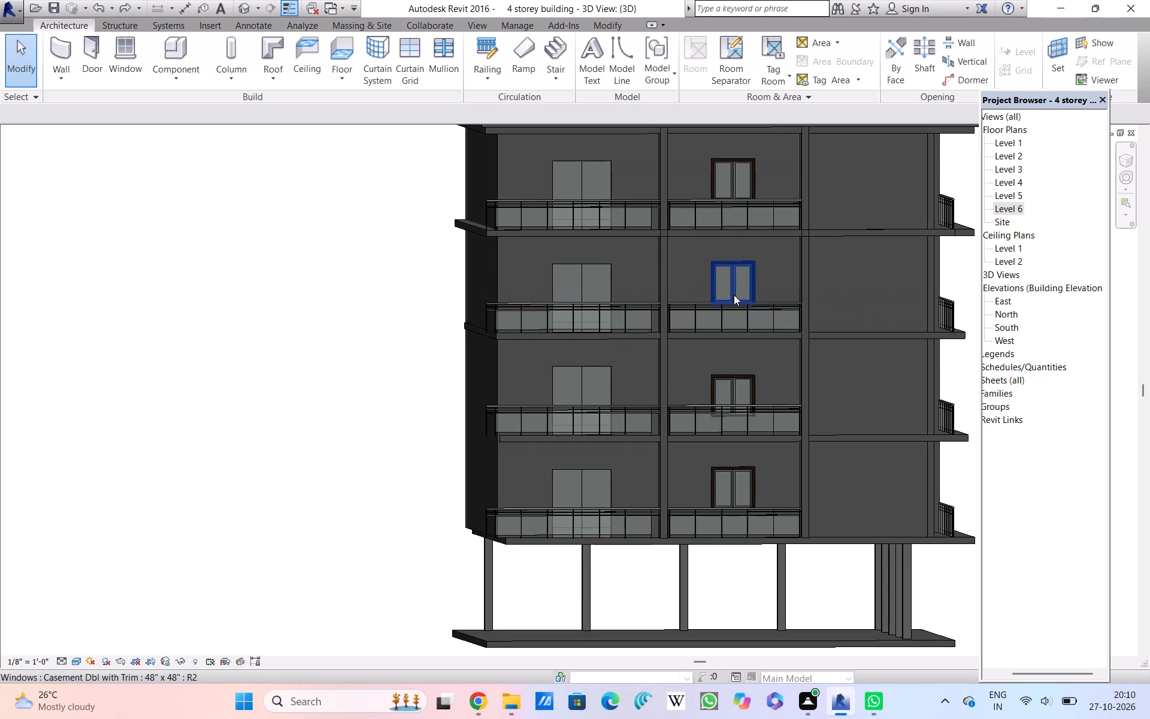
scroll(734, 294, "up", 1)
scroll(734, 294, "down", 1)
scroll(734, 294, "up", 1)
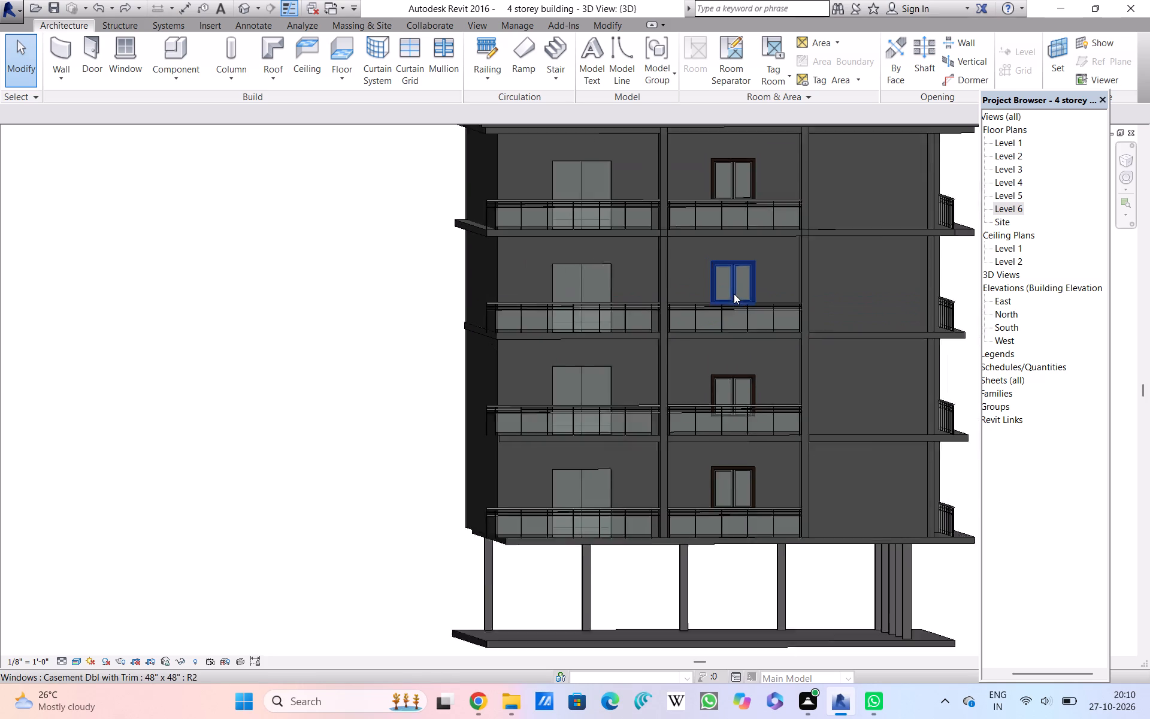
scroll(734, 294, "down", 2)
scroll(734, 294, "up", 1)
scroll(734, 294, "down", 2)
scroll(734, 293, "up", 2)
scroll(734, 292, "down", 3)
scroll(734, 291, "up", 3)
scroll(734, 291, "down", 1)
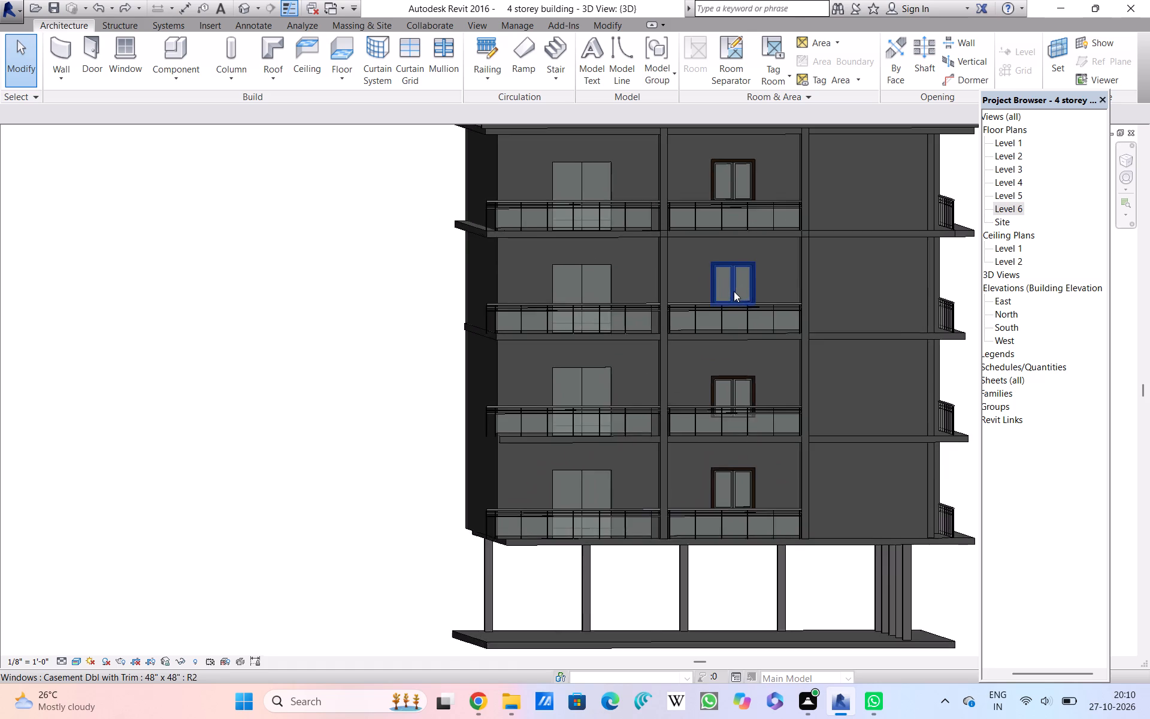
scroll(735, 286, "up", 5)
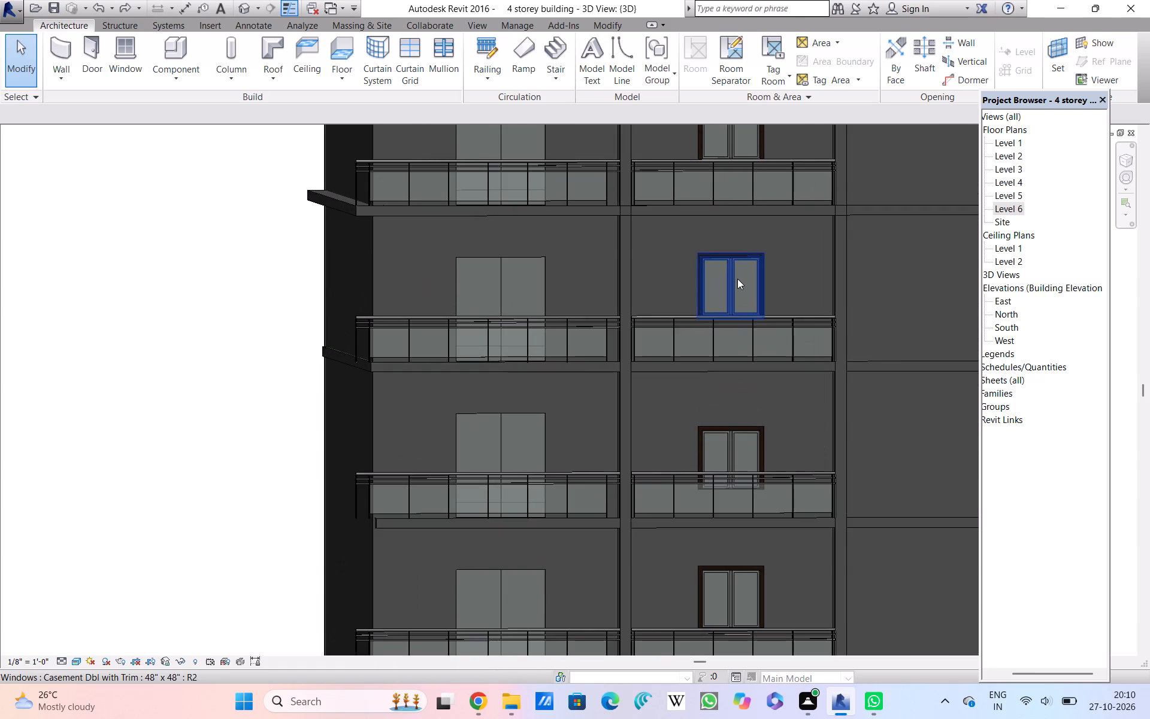
scroll(737, 279, "down", 2)
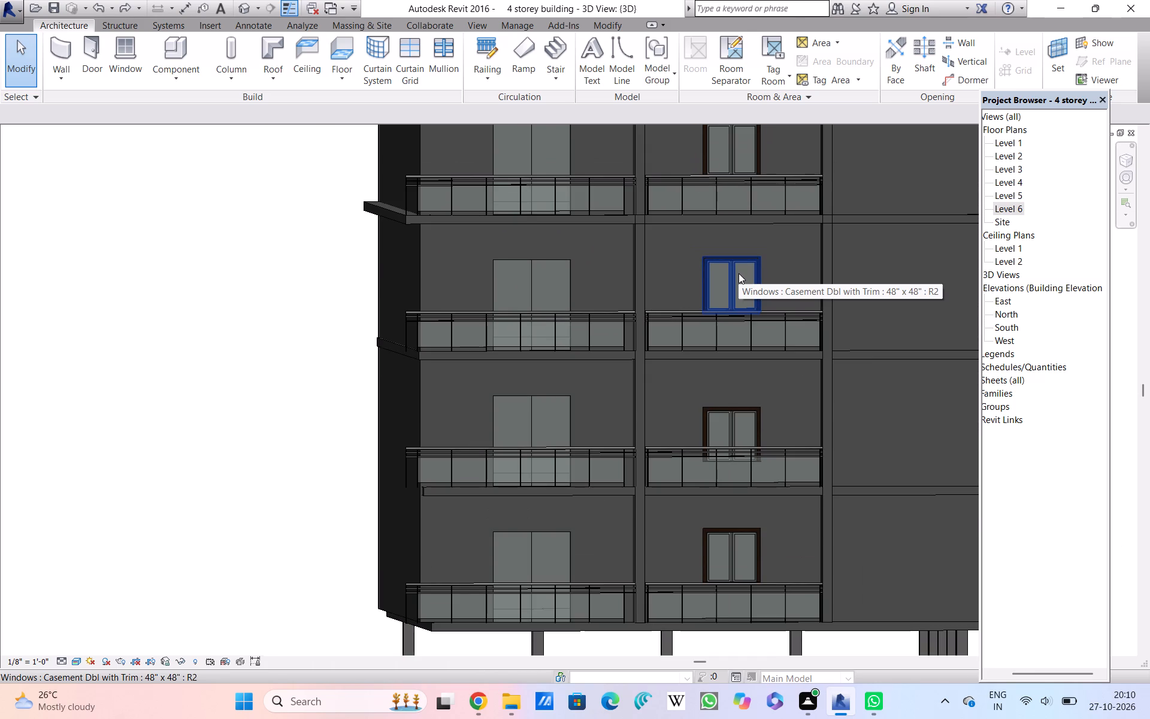
scroll(739, 273, "up", 1)
scroll(739, 274, "down", 2)
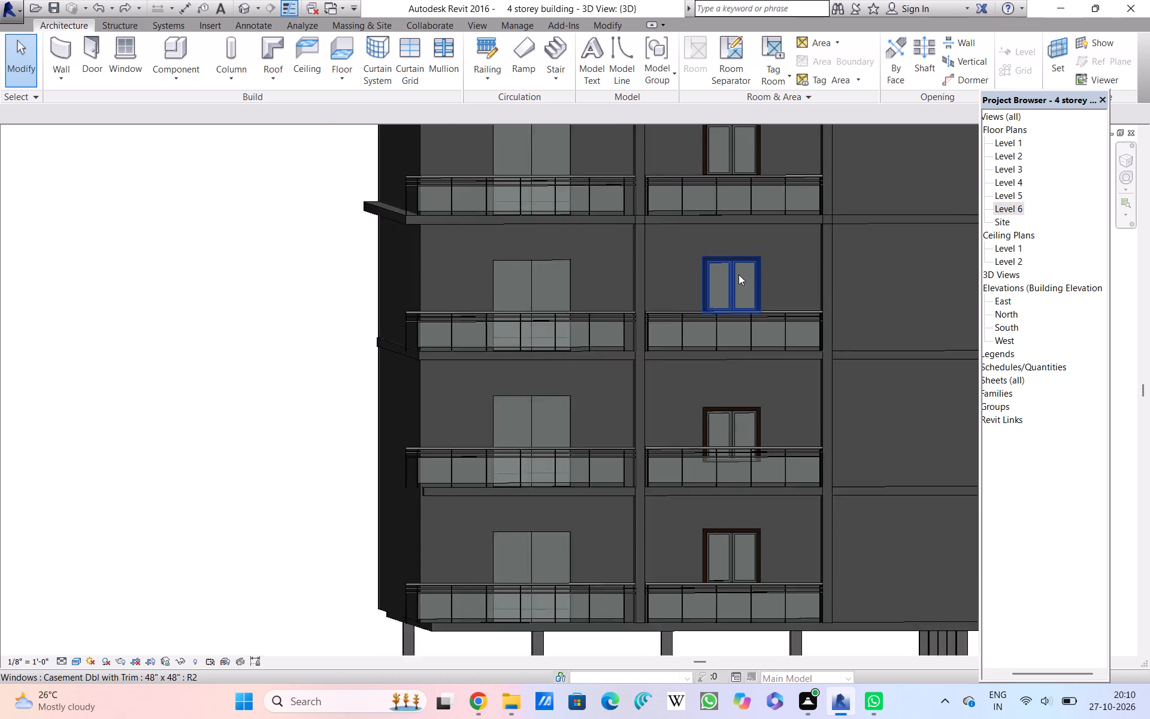
scroll(739, 274, "down", 2)
scroll(739, 273, "up", 8)
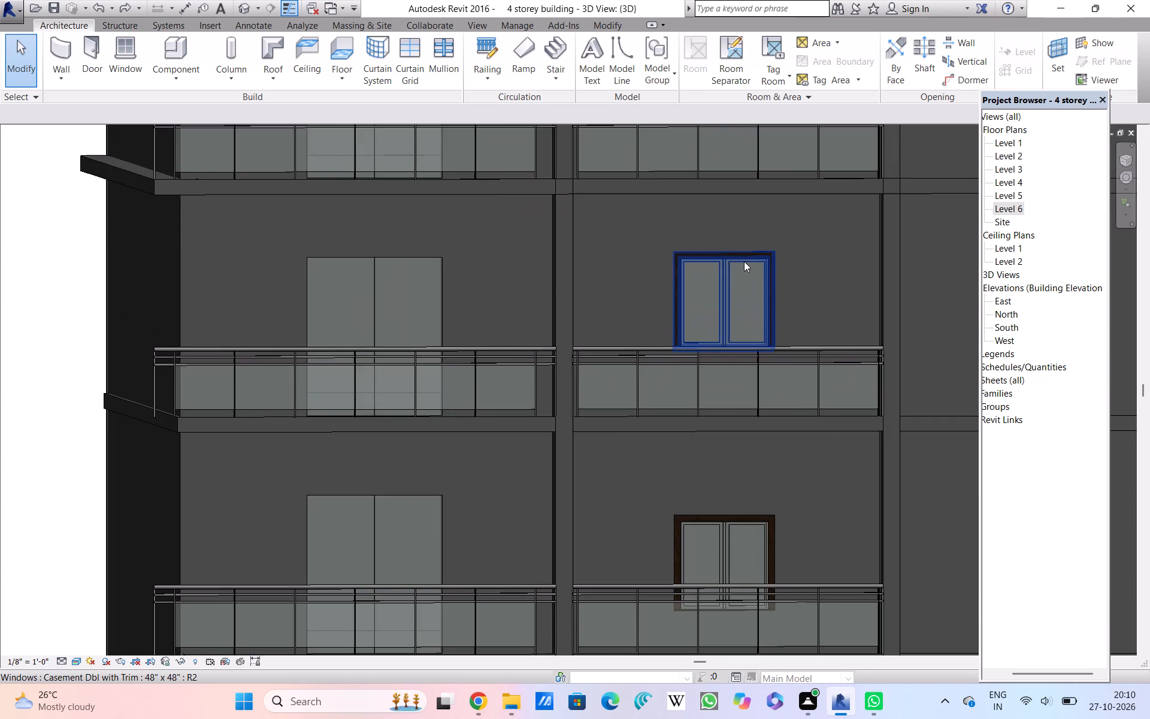
scroll(744, 262, "down", 10)
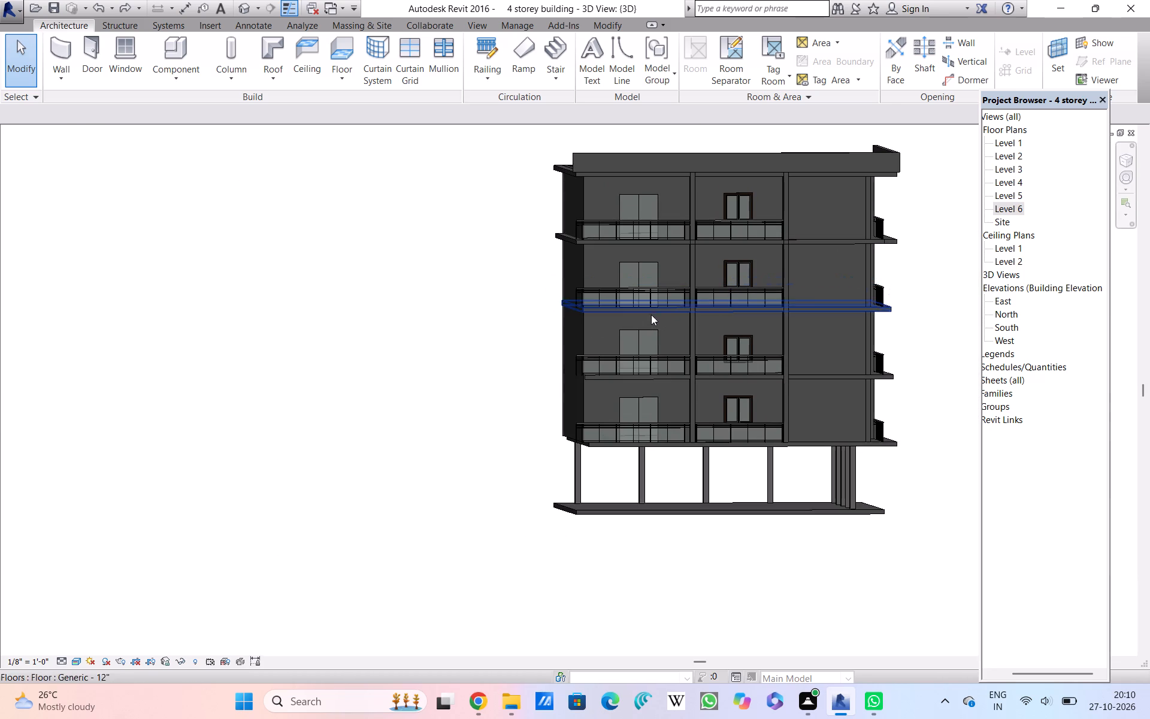
Examine the double door and balcony railing on the second-highest storey against the neighbouring storeys.
scroll(655, 305, "up", 5)
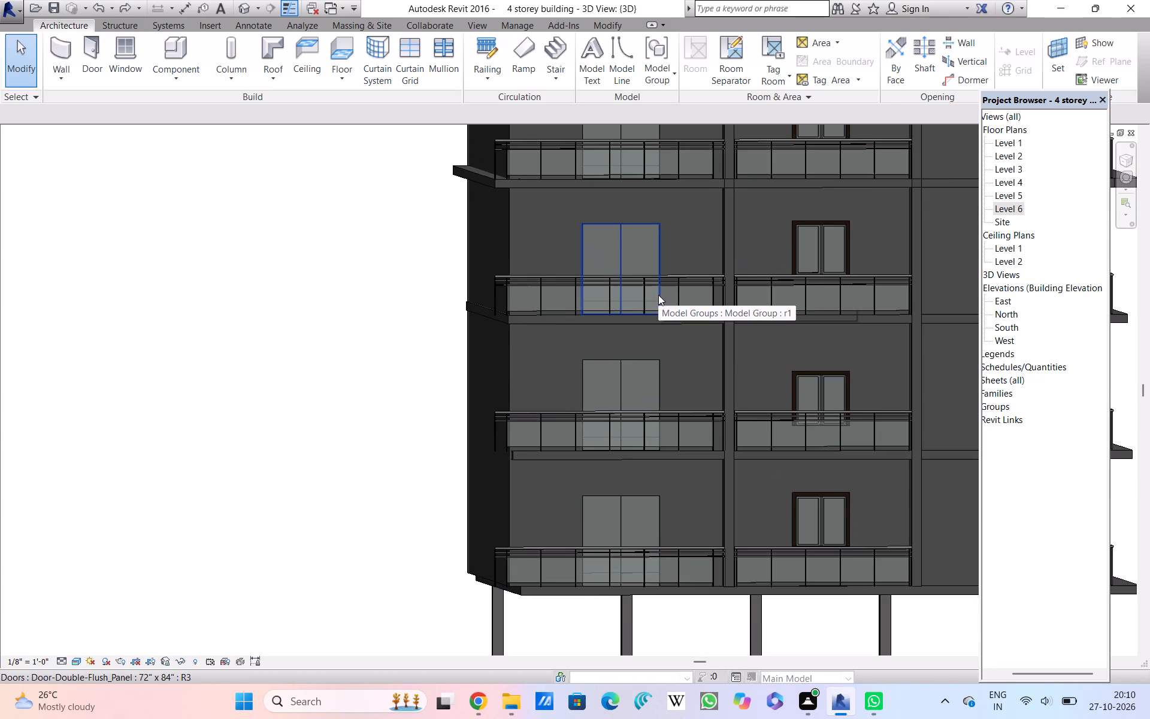
scroll(658, 294, "up", 2)
scroll(658, 294, "down", 2)
scroll(661, 288, "up", 1)
scroll(661, 288, "down", 3)
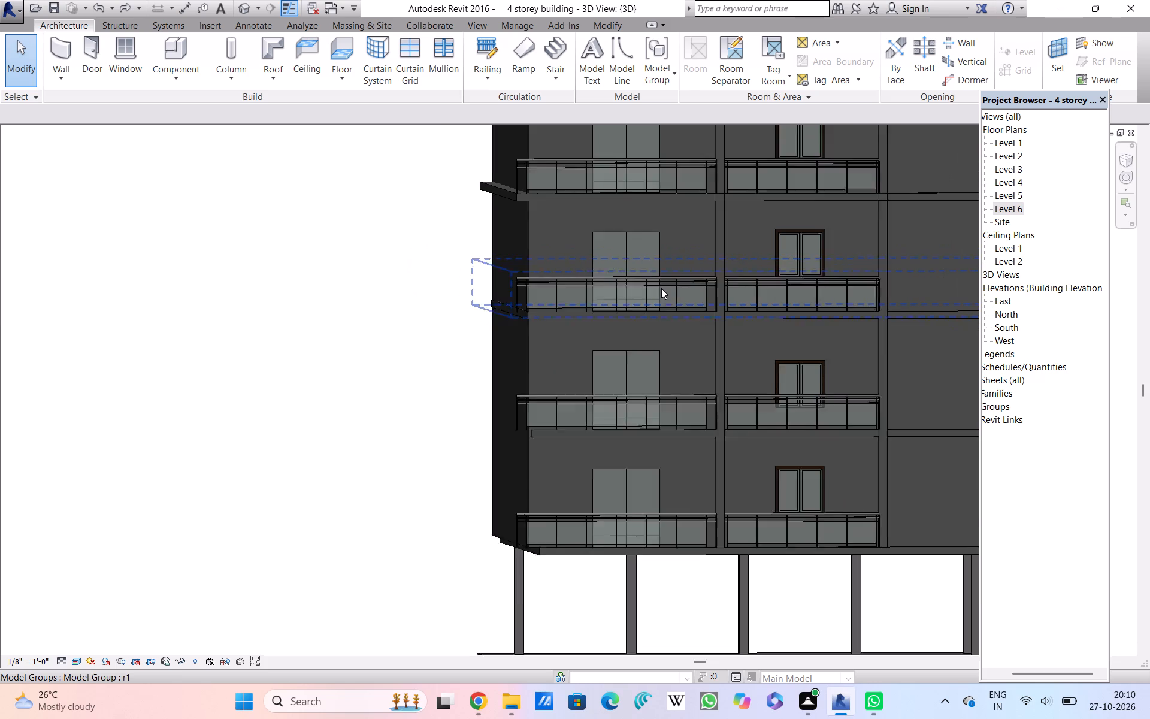
scroll(662, 286, "up", 1)
scroll(662, 286, "down", 2)
scroll(662, 286, "up", 2)
scroll(662, 286, "down", 1)
scroll(662, 286, "up", 2)
scroll(662, 286, "down", 2)
scroll(664, 286, "up", 2)
scroll(664, 286, "down", 2)
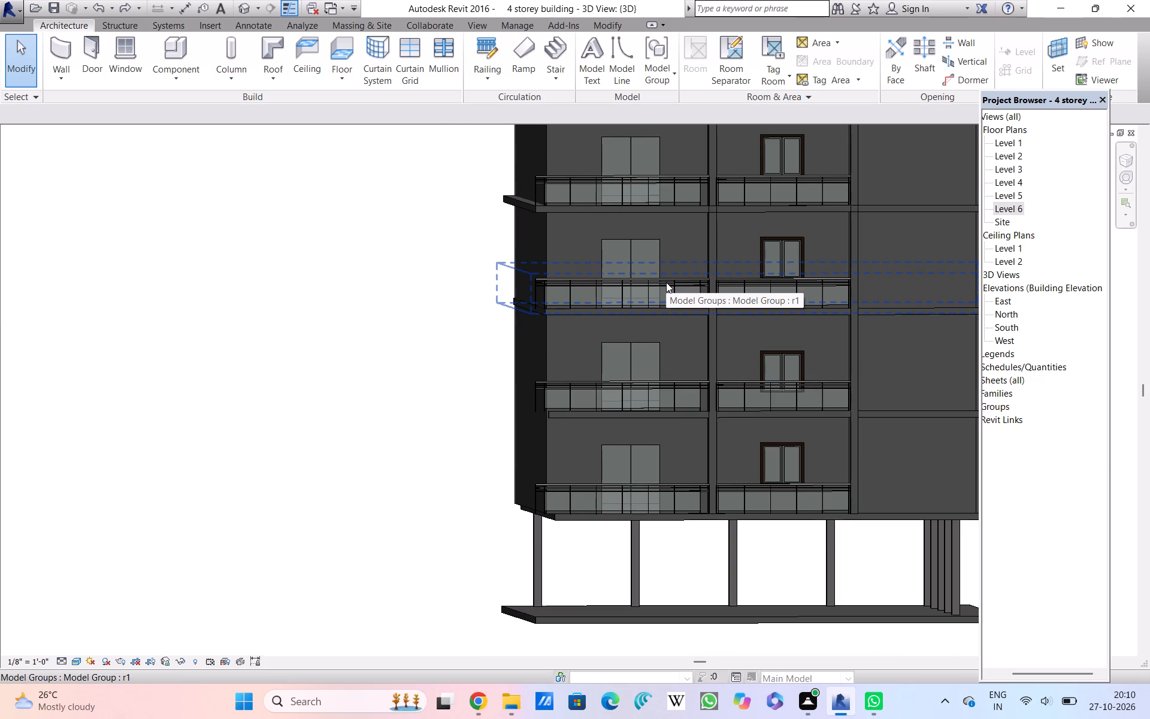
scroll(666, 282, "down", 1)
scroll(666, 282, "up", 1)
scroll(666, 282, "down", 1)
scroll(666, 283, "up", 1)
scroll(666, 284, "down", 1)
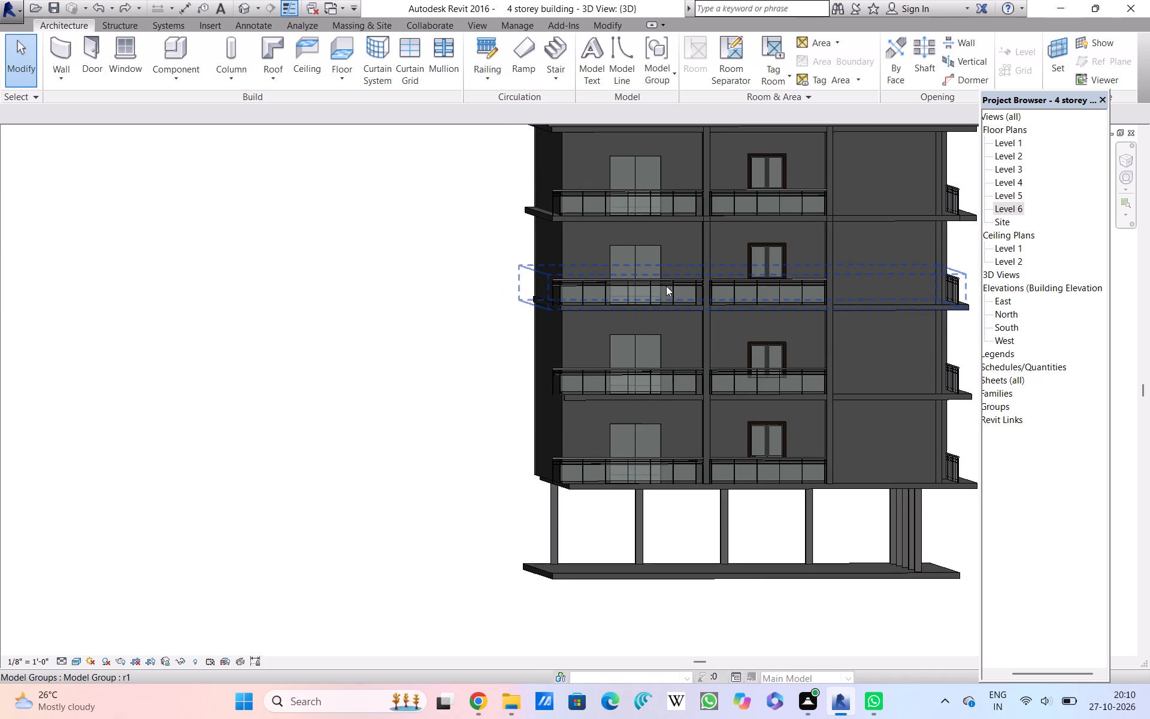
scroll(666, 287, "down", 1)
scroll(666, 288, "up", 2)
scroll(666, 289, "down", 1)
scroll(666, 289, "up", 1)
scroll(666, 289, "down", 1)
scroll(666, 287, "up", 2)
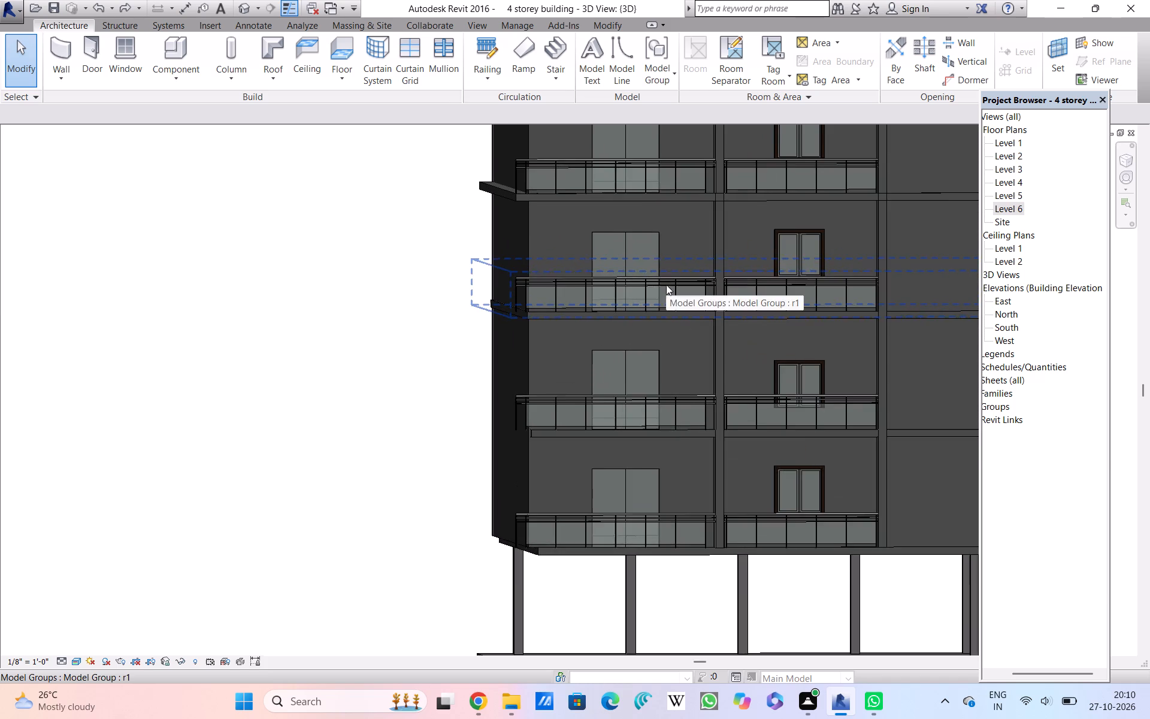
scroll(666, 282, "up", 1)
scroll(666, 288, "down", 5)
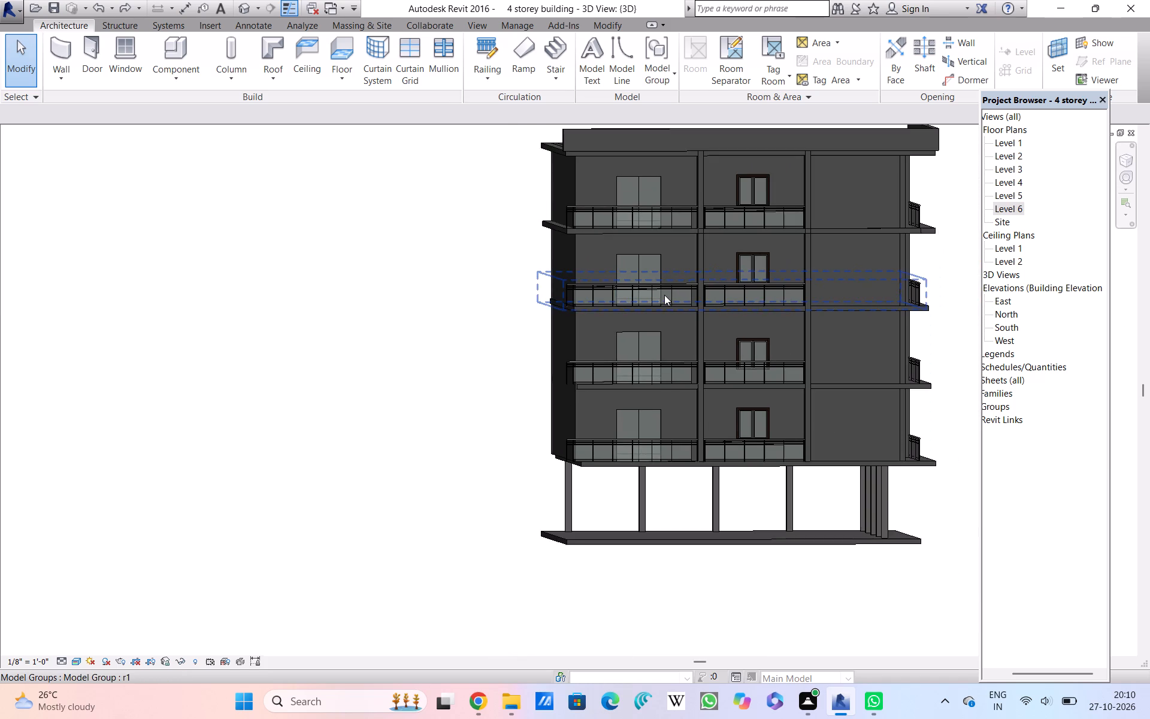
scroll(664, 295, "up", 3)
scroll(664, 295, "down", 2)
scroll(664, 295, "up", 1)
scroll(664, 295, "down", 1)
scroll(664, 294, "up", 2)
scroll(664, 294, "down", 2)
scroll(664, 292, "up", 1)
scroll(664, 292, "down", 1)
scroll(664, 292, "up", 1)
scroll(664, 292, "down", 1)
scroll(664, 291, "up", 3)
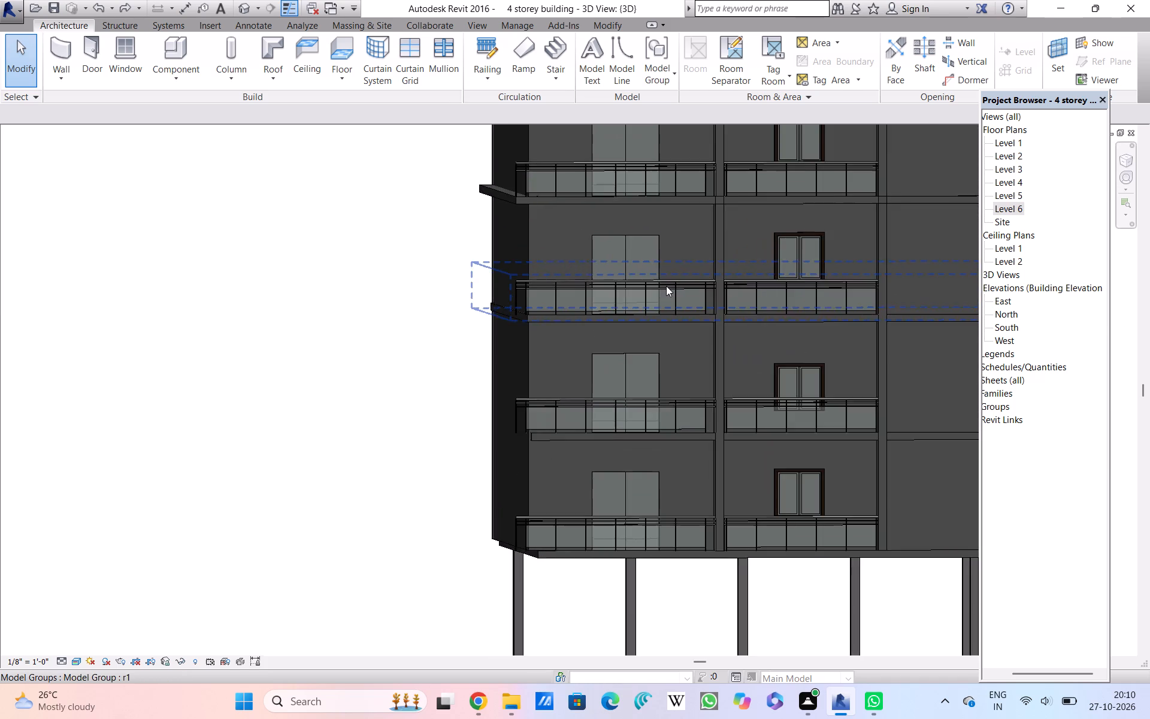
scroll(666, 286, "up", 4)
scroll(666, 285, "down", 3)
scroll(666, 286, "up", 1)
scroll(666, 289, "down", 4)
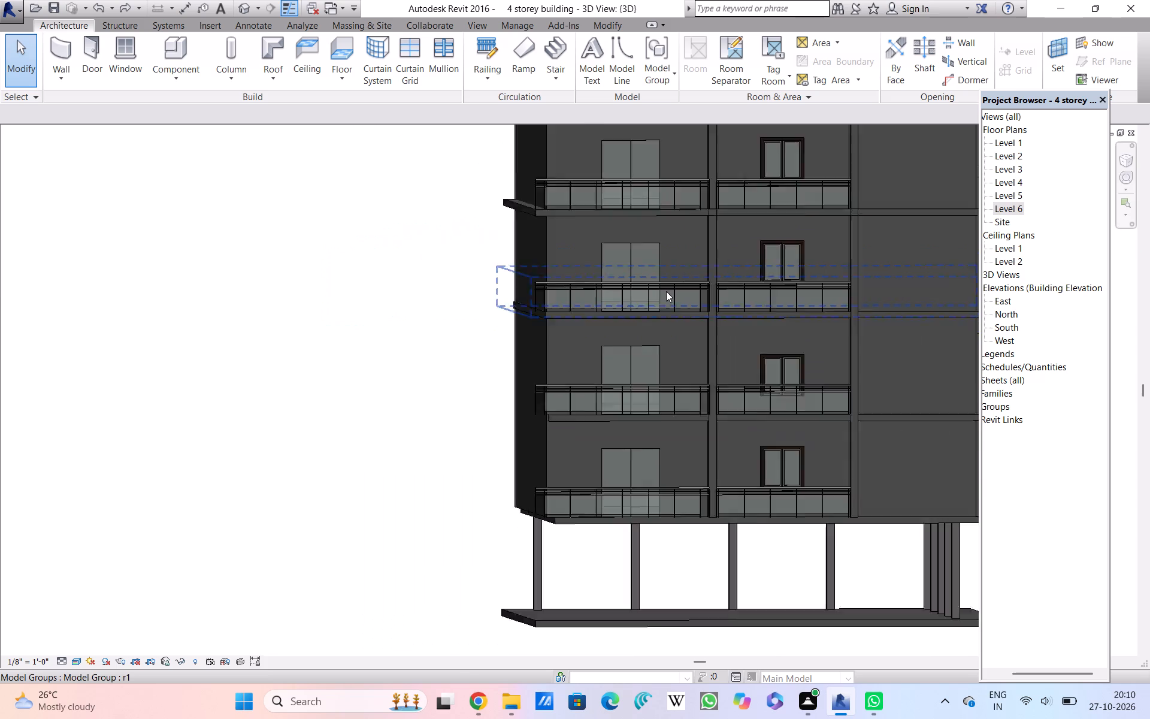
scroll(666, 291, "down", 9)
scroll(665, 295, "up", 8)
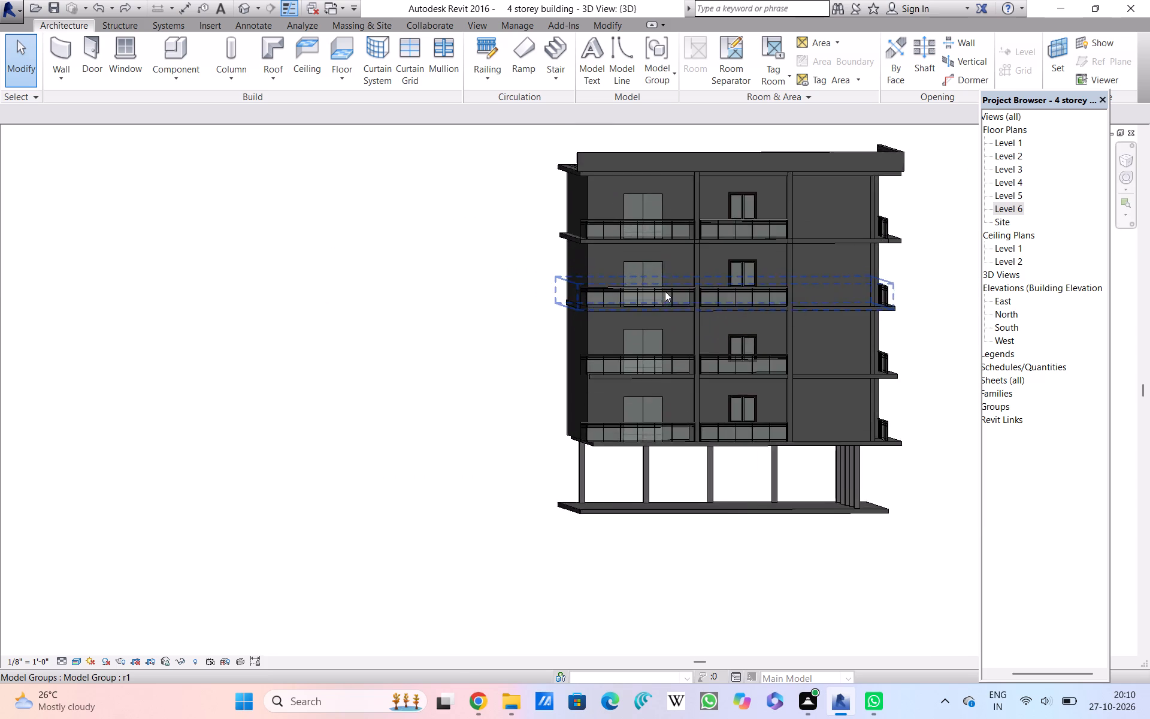
Inspect the second-highest balcony's railing and slab edge up close, and compare them with the whole facade.
scroll(665, 291, "up", 12)
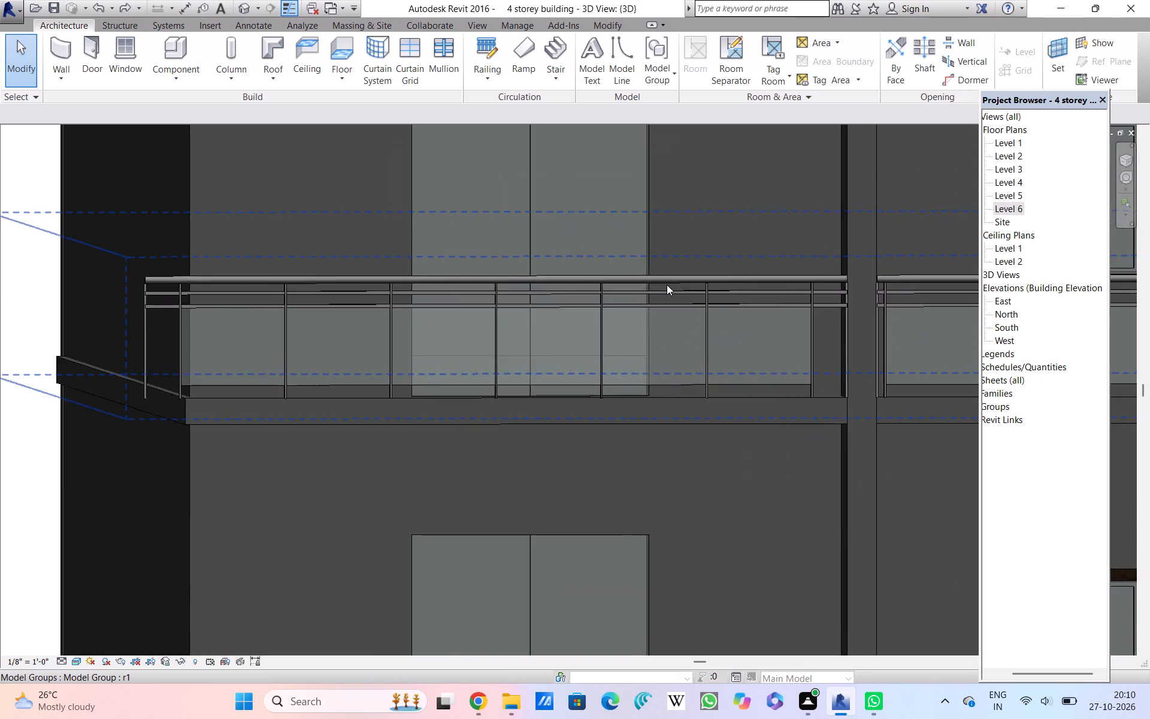
scroll(667, 285, "up", 4)
scroll(667, 284, "down", 11)
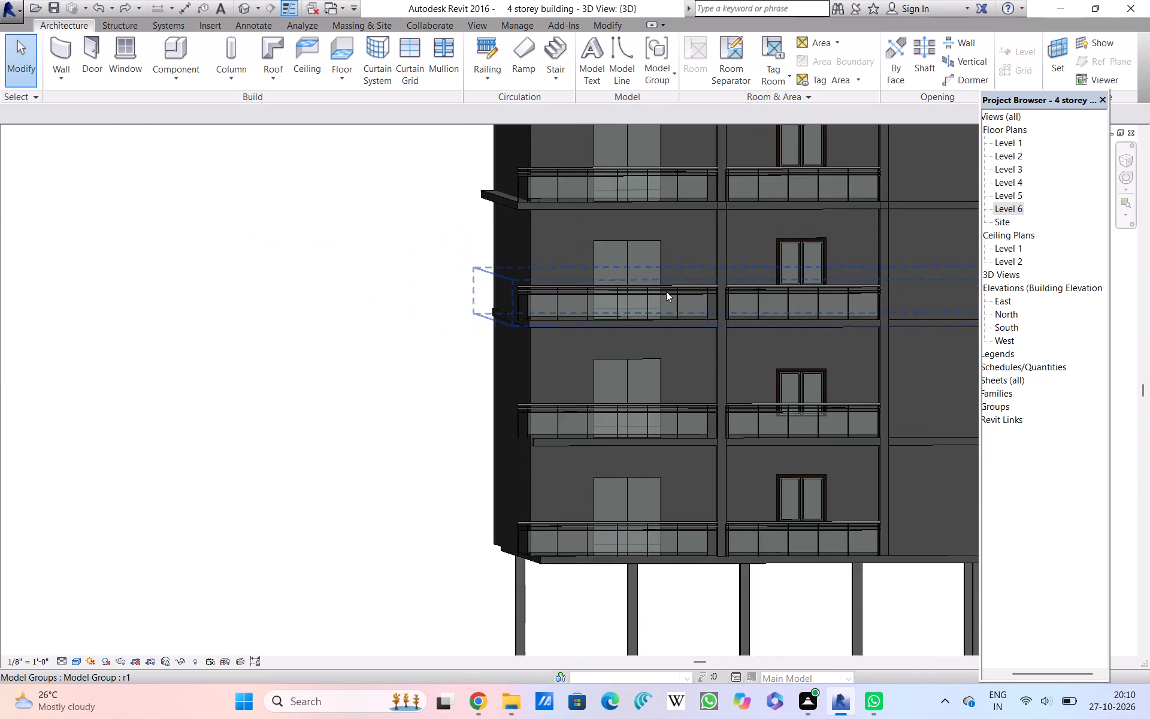
scroll(666, 291, "down", 5)
scroll(665, 292, "up", 1)
scroll(665, 292, "down", 1)
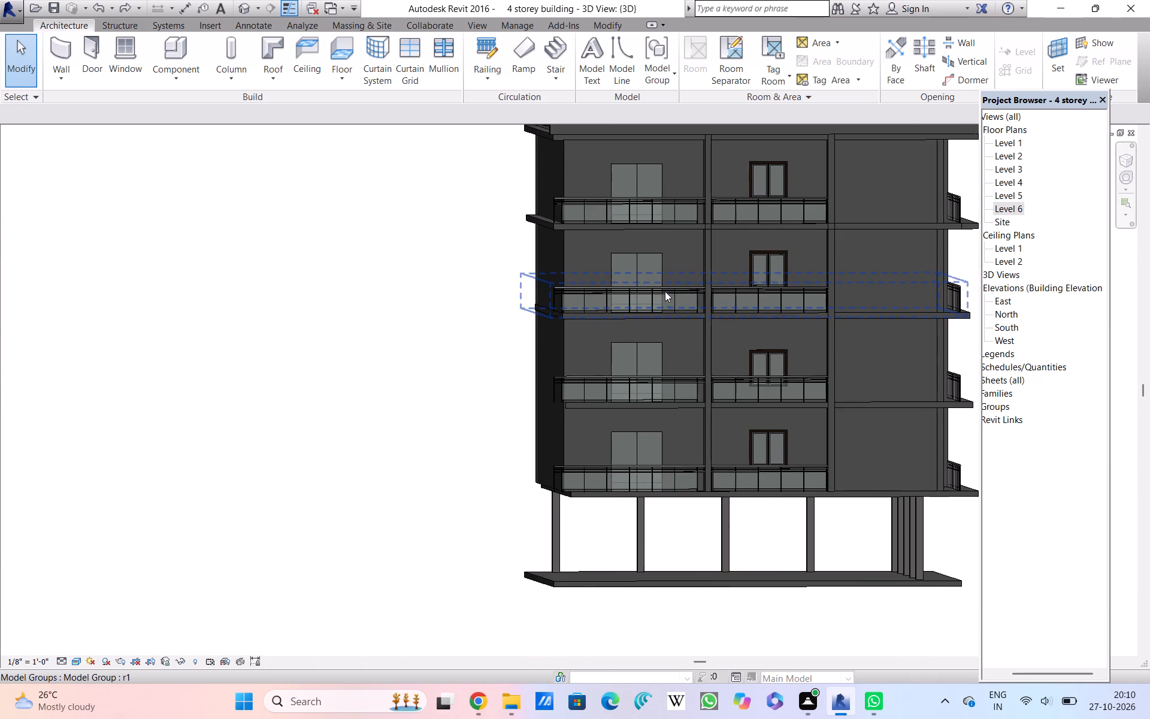
scroll(666, 287, "up", 1)
scroll(666, 286, "down", 4)
scroll(667, 283, "up", 1)
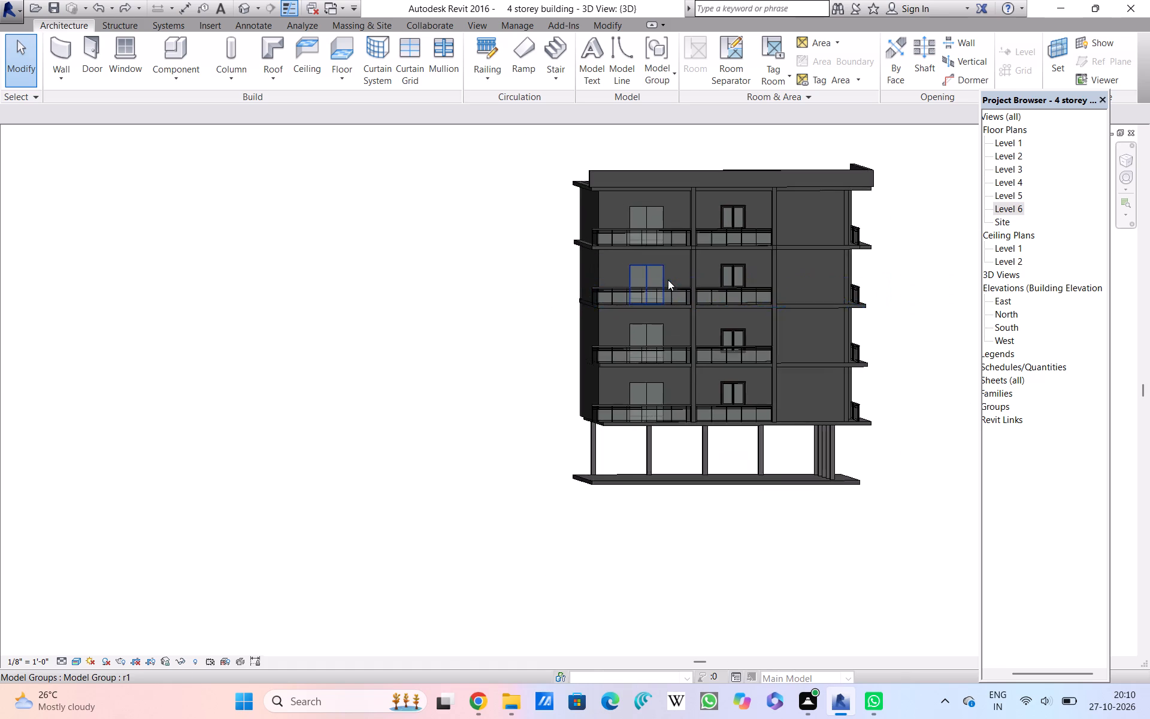
scroll(668, 279, "up", 3)
scroll(668, 278, "down", 6)
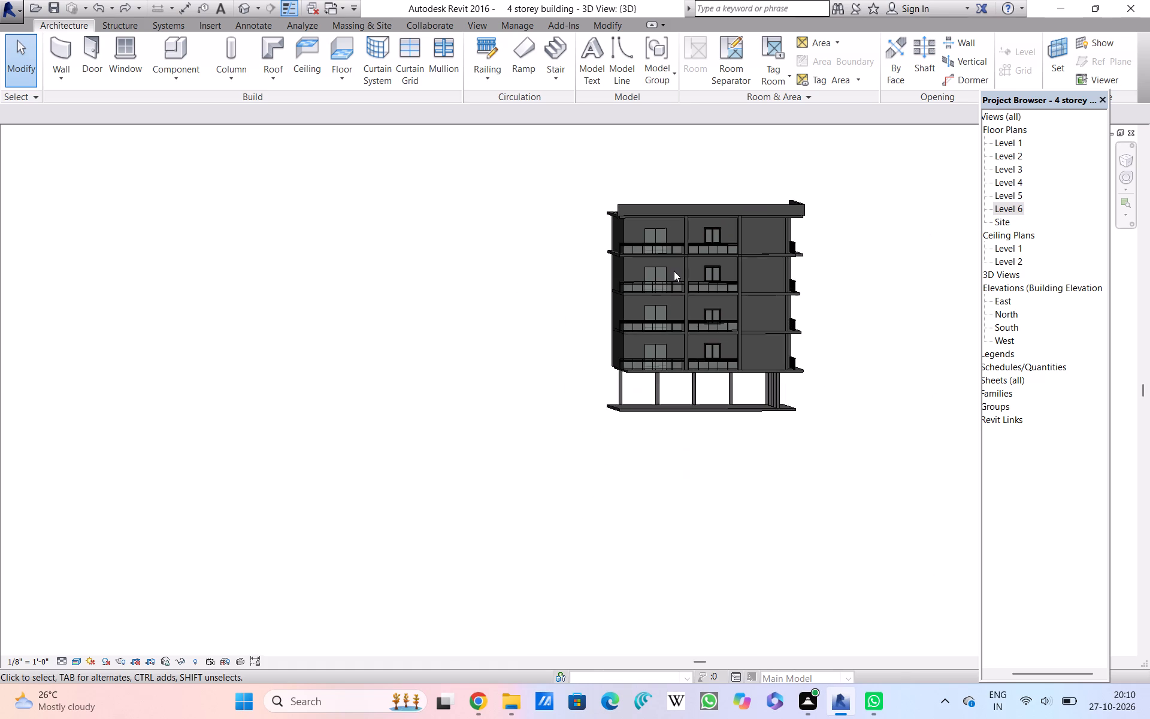
scroll(674, 275, "up", 6)
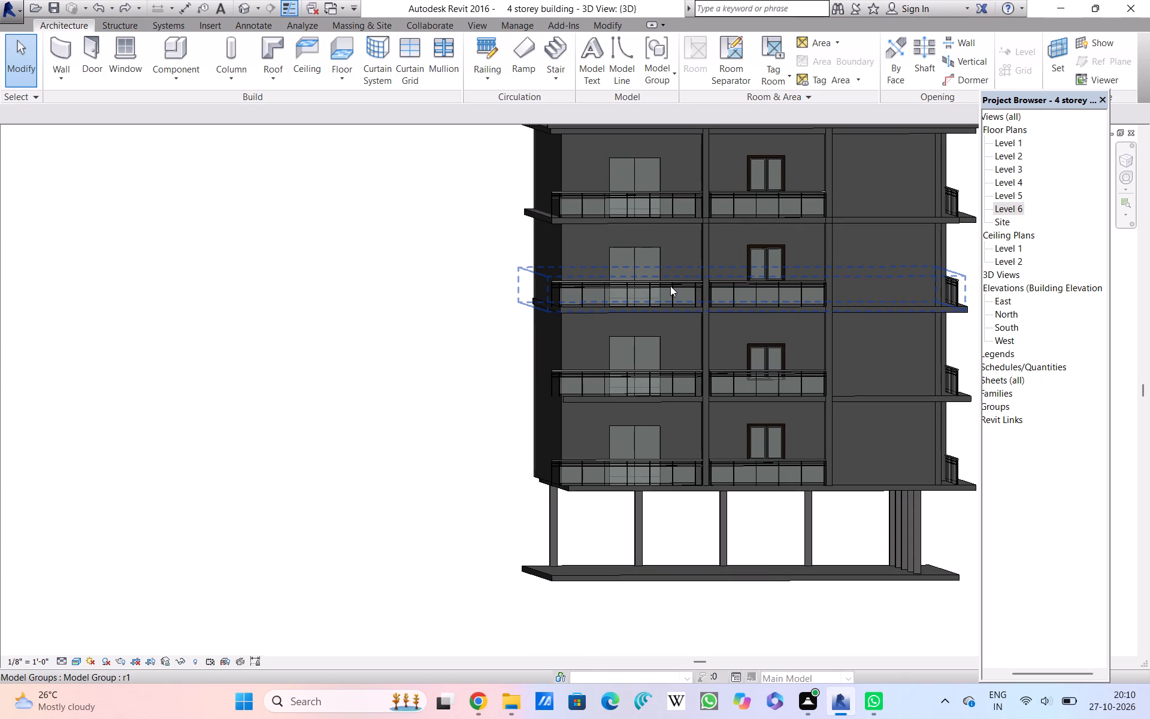
scroll(670, 289, "up", 3)
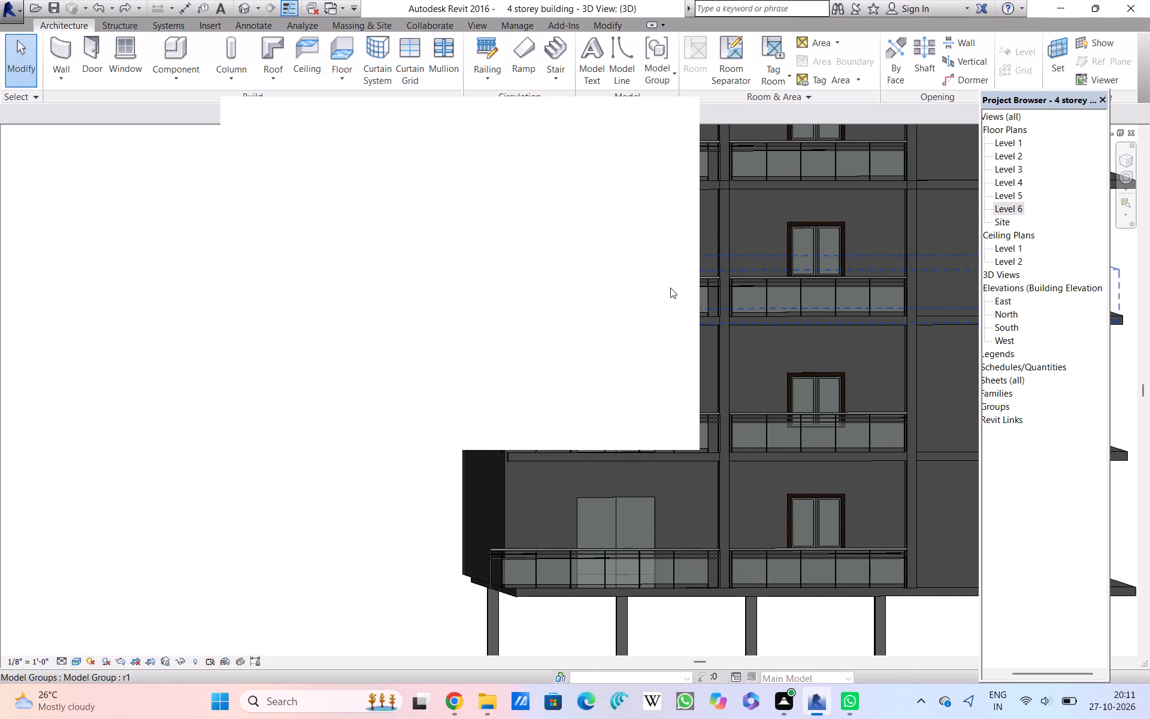
Dismiss the blank notification card covering the 3D view.
scroll(670, 288, "up", 2)
scroll(670, 288, "down", 5)
left_click(670, 116)
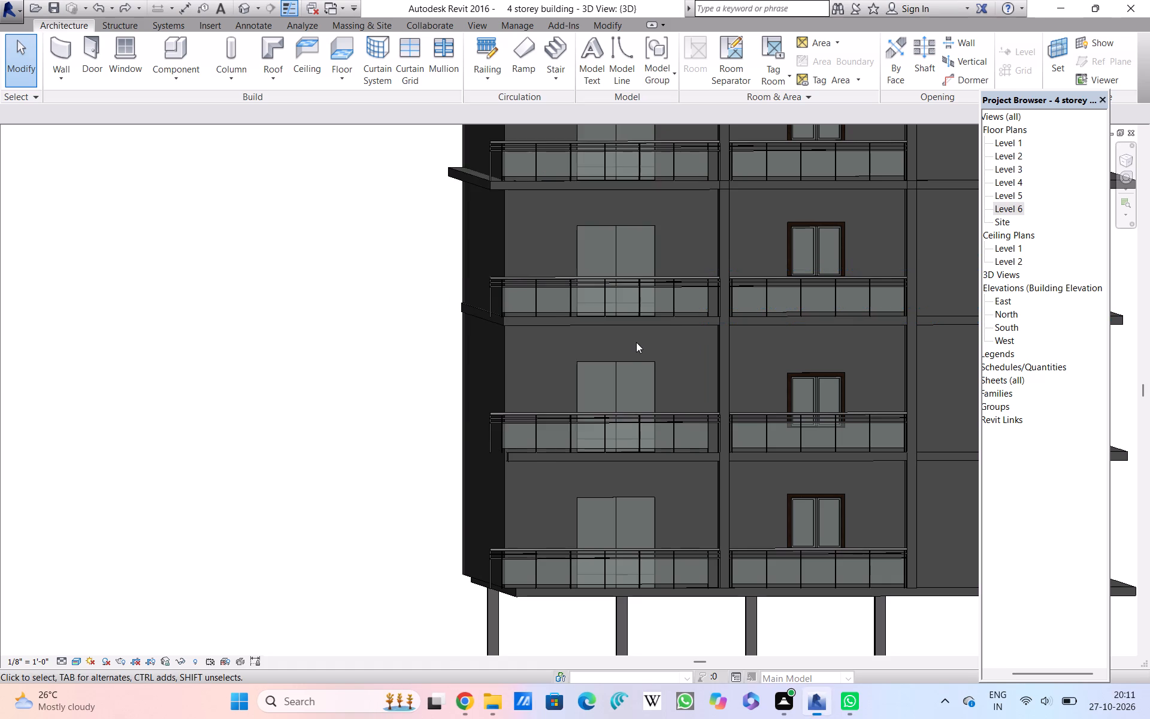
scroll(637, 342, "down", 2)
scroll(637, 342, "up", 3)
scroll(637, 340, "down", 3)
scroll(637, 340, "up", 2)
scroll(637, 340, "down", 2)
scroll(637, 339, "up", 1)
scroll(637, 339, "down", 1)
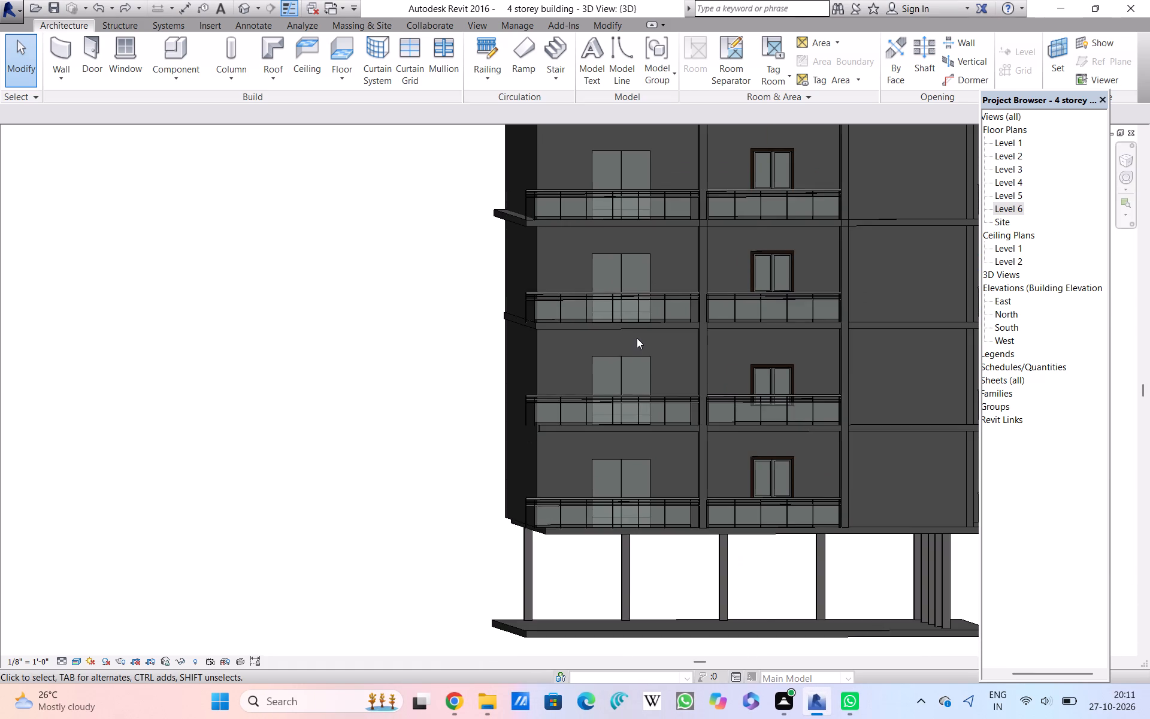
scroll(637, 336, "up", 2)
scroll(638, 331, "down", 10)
Examine the double door, glass railing and balcony slab edge on the second-highest storey up close.
scroll(649, 305, "up", 13)
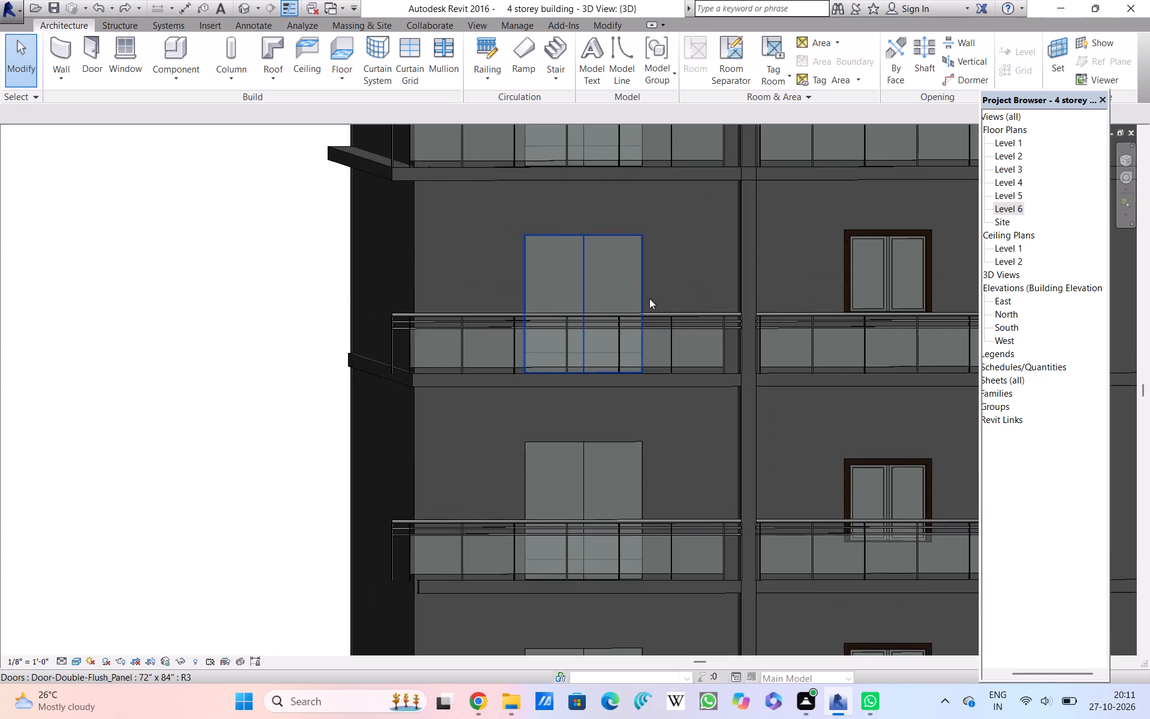
scroll(649, 299, "down", 5)
scroll(649, 303, "up", 6)
scroll(649, 304, "down", 3)
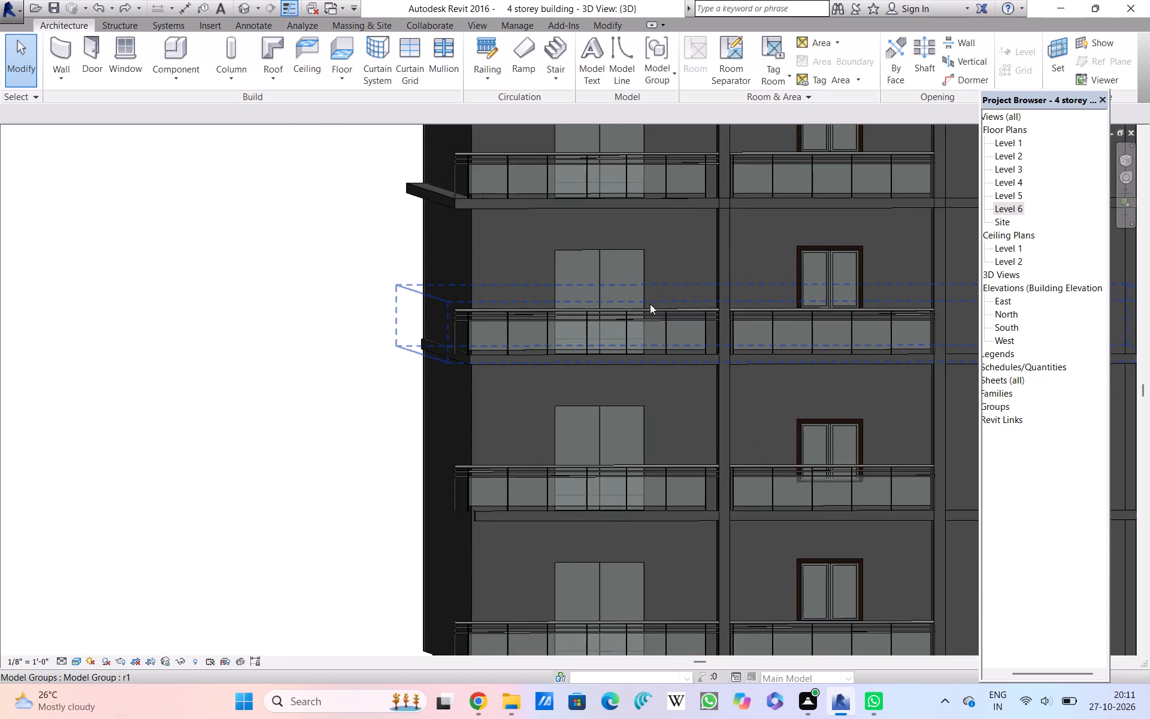
scroll(650, 304, "down", 1)
scroll(650, 304, "up", 5)
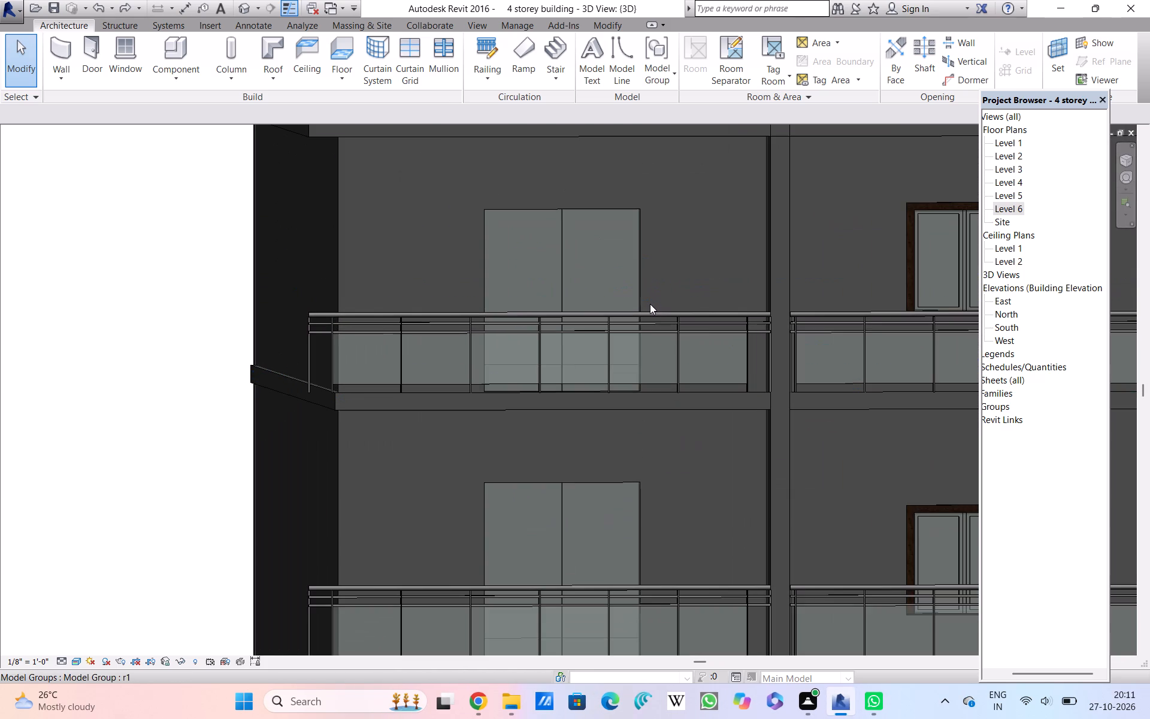
scroll(650, 300, "up", 3)
scroll(650, 299, "down", 4)
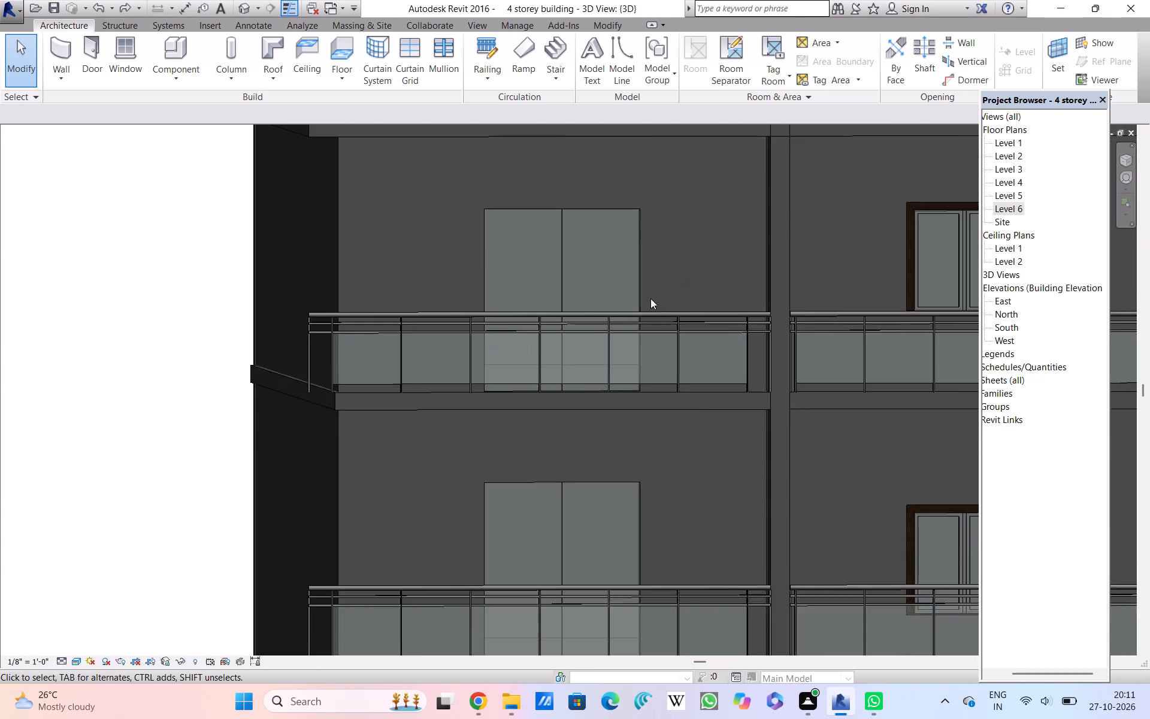
scroll(650, 298, "down", 5)
scroll(650, 300, "up", 3)
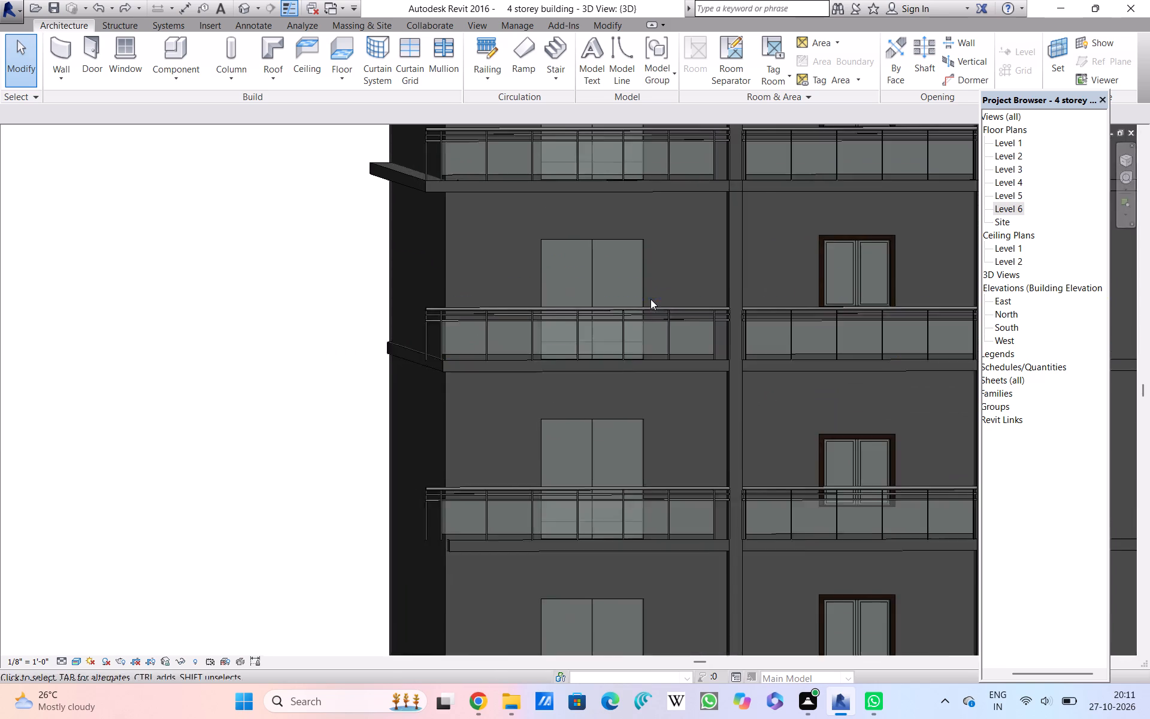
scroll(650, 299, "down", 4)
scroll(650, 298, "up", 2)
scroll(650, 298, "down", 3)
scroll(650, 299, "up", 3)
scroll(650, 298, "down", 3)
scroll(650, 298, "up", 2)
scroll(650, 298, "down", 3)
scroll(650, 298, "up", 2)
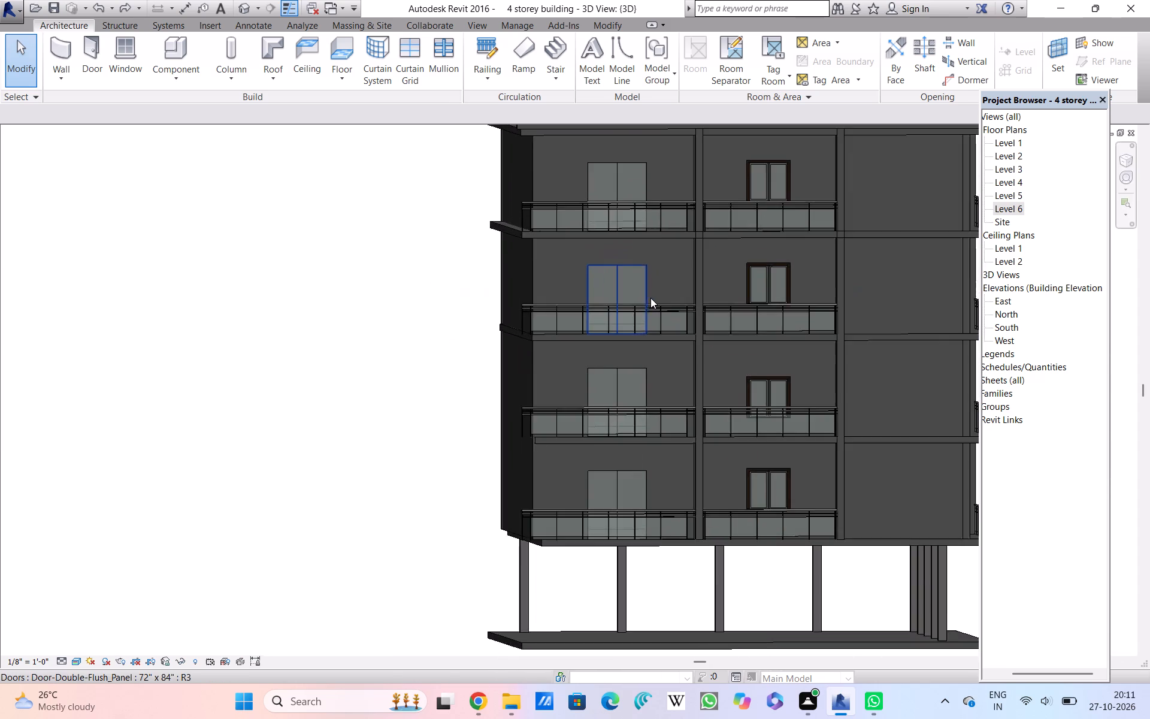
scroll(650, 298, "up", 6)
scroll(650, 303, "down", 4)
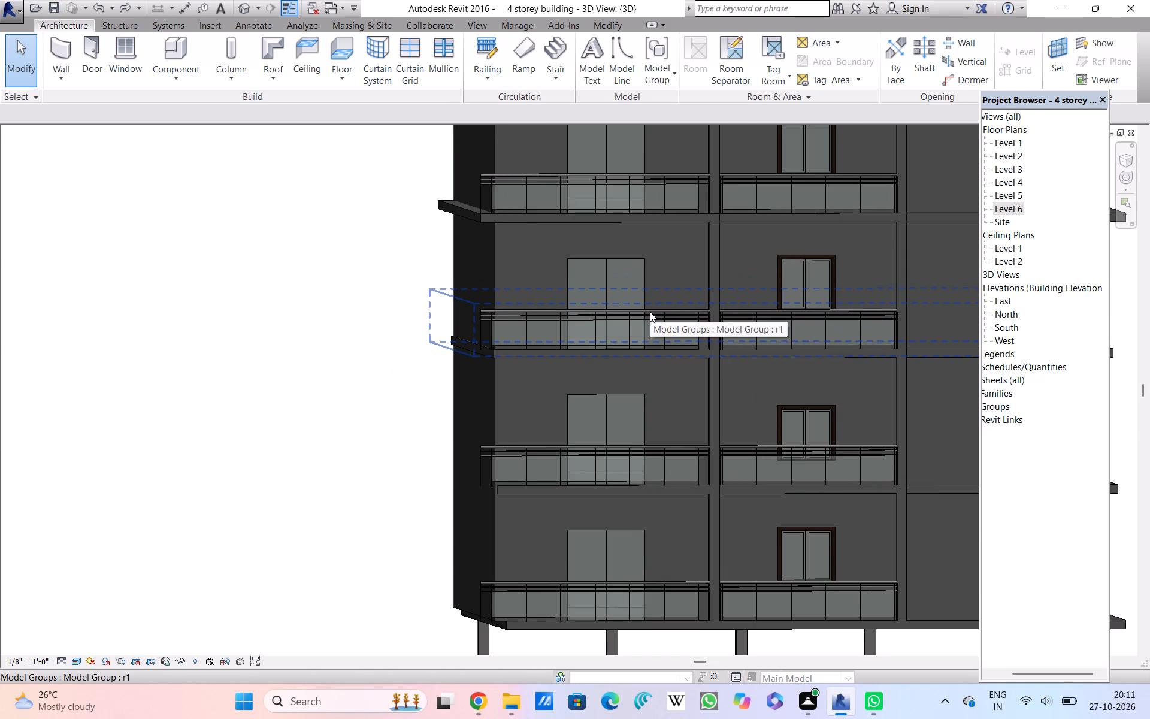
Examine the double door and balcony railing on the second-highest storey, and compare them with the whole facade.
scroll(649, 313, "up", 2)
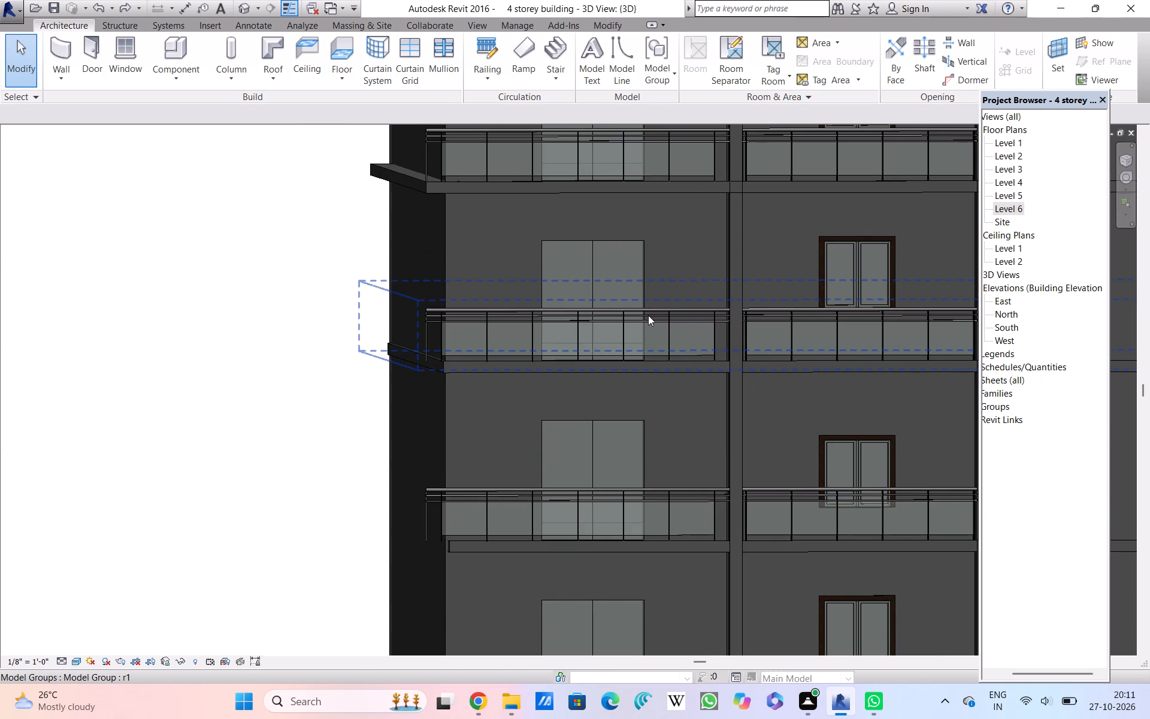
scroll(646, 322, "up", 3)
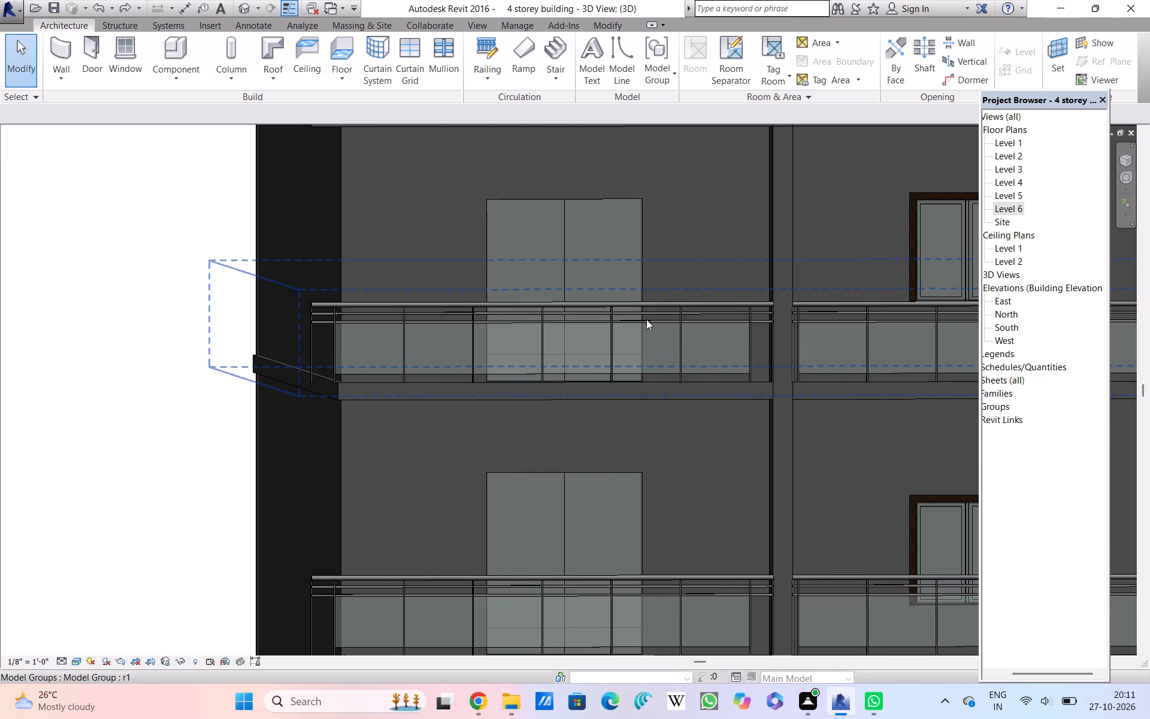
scroll(646, 318, "down", 9)
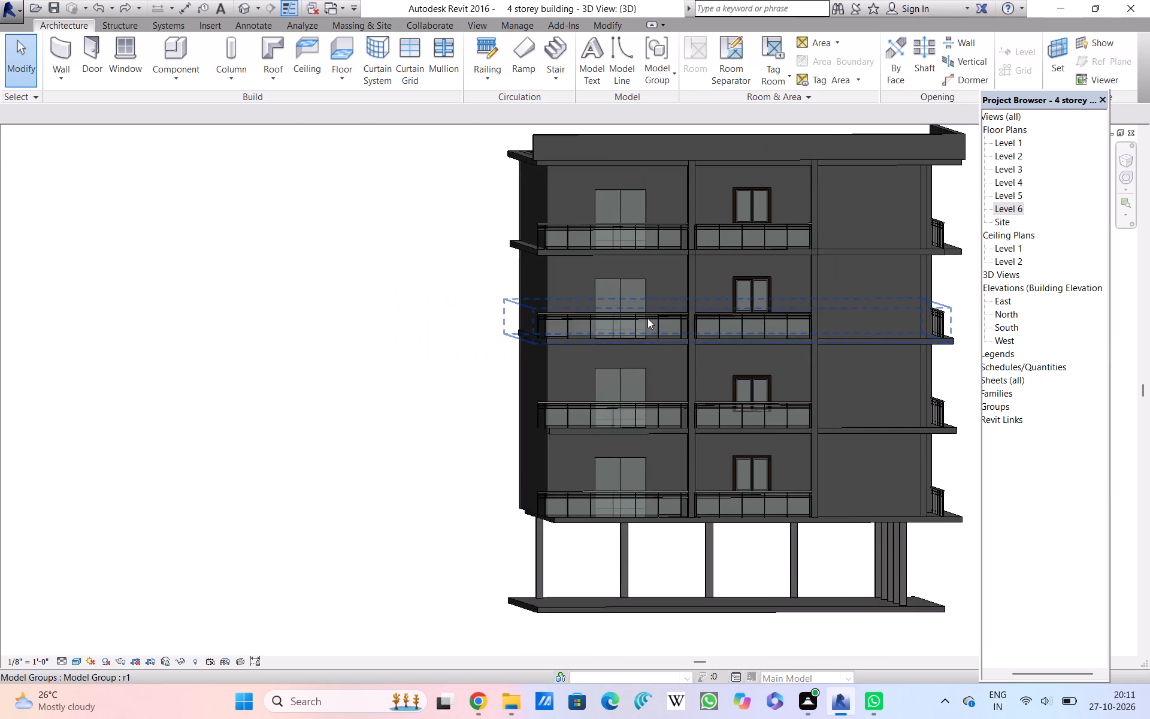
scroll(647, 320, "down", 1)
scroll(647, 320, "up", 1)
scroll(647, 320, "down", 3)
scroll(647, 320, "up", 3)
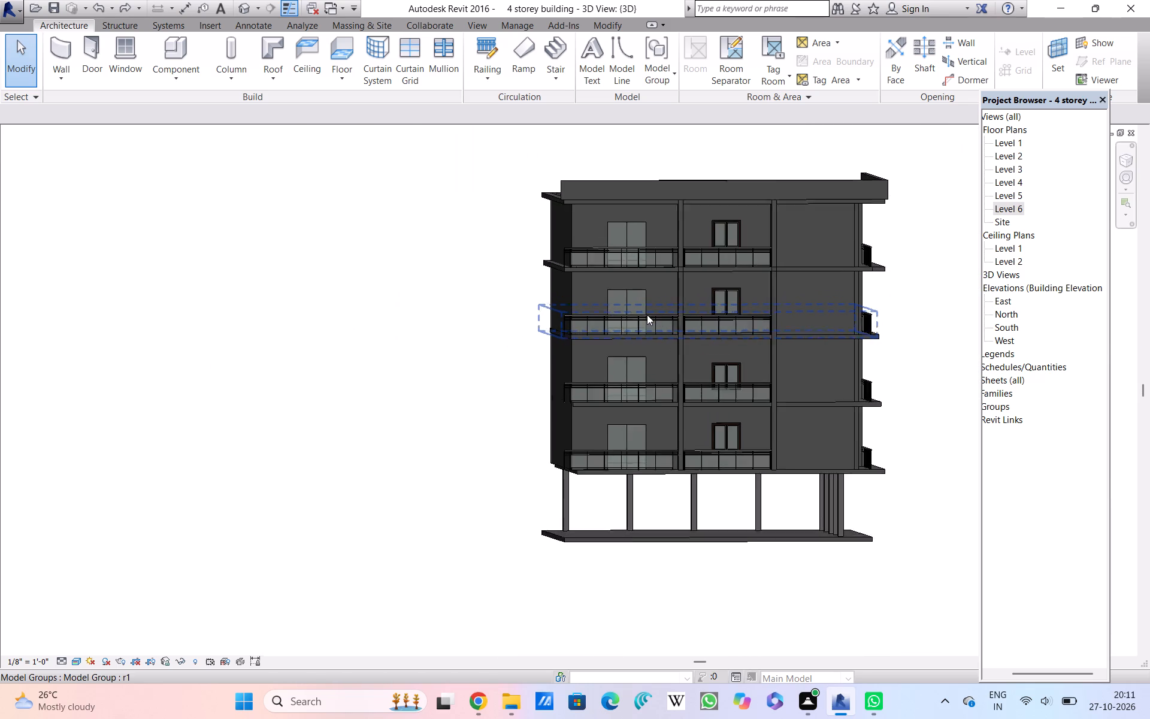
Inspect the double door, glass railing and slab edge of the second-highest storey's balcony up close.
scroll(646, 315, "up", 8)
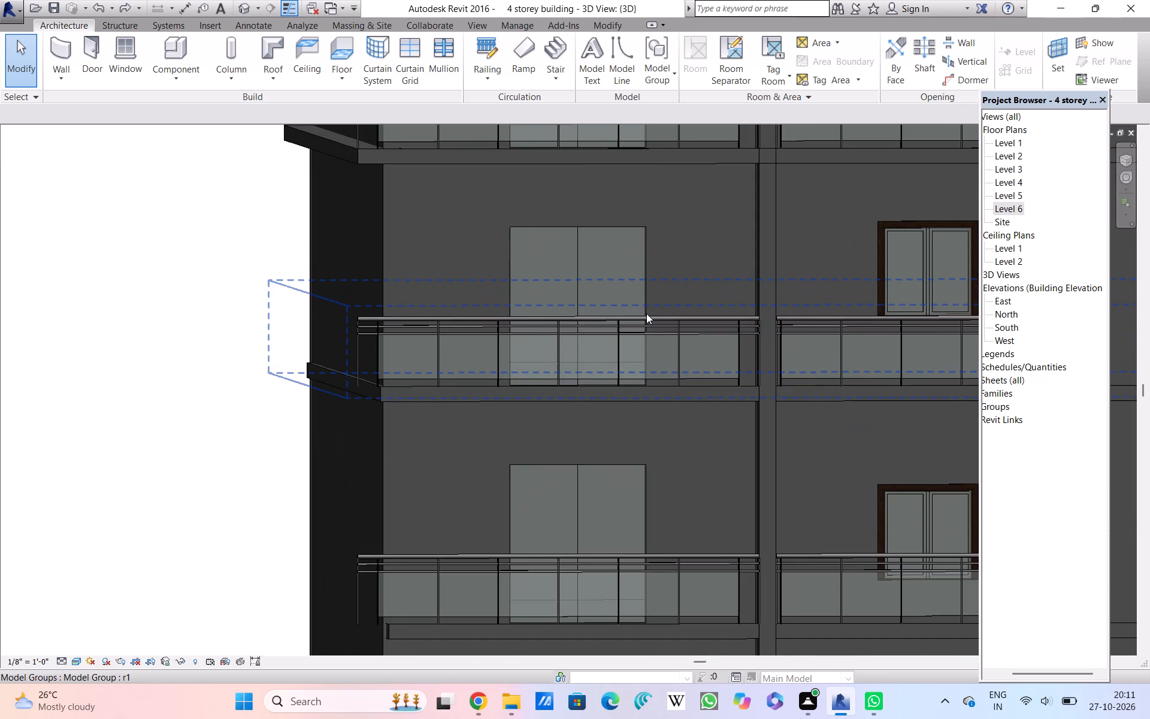
scroll(646, 313, "up", 5)
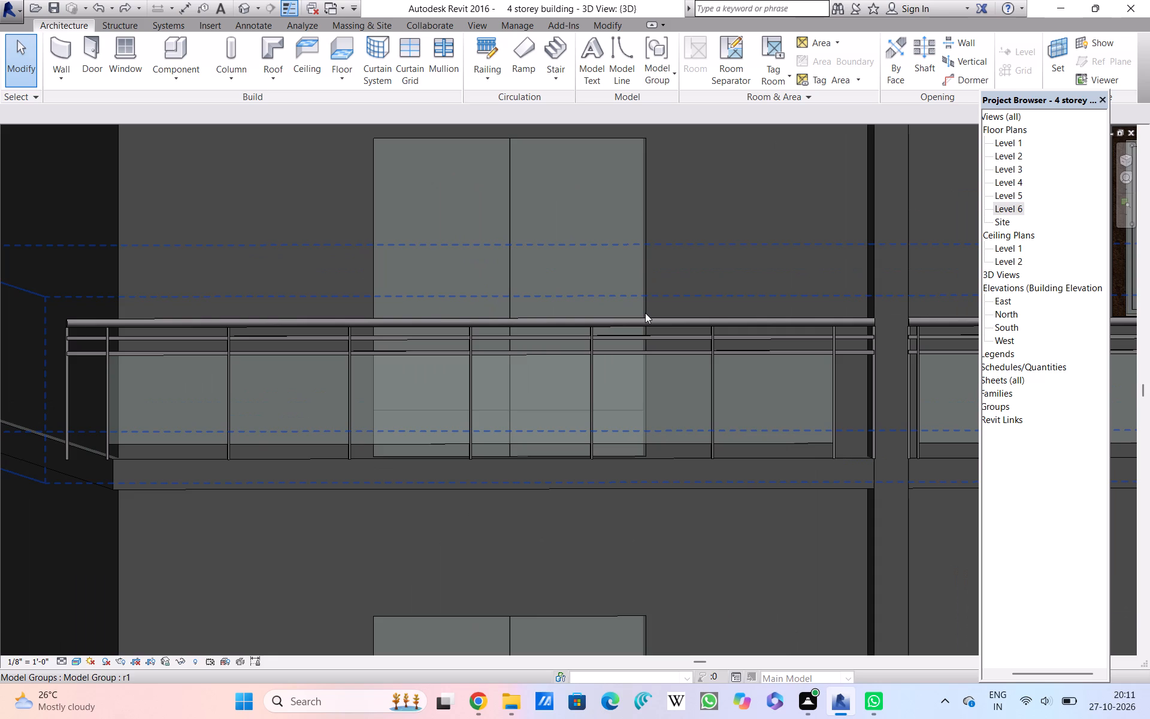
scroll(645, 312, "up", 2)
scroll(645, 312, "down", 8)
scroll(645, 307, "up", 2)
scroll(645, 307, "down", 2)
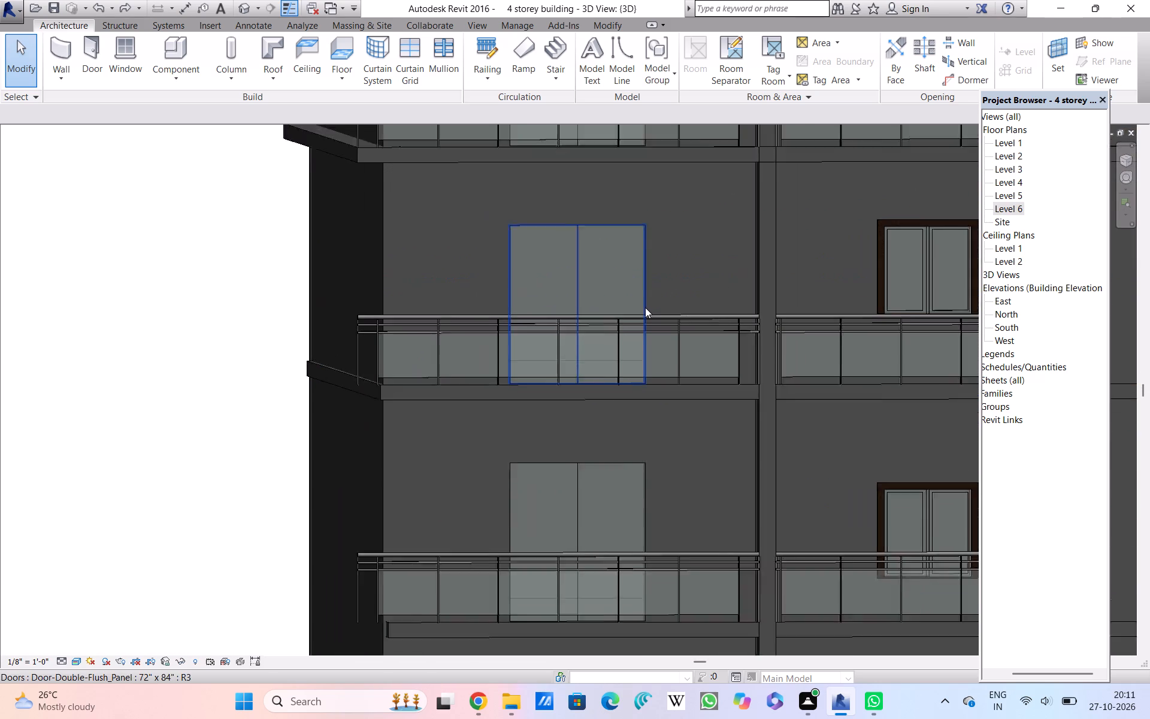
scroll(645, 304, "up", 2)
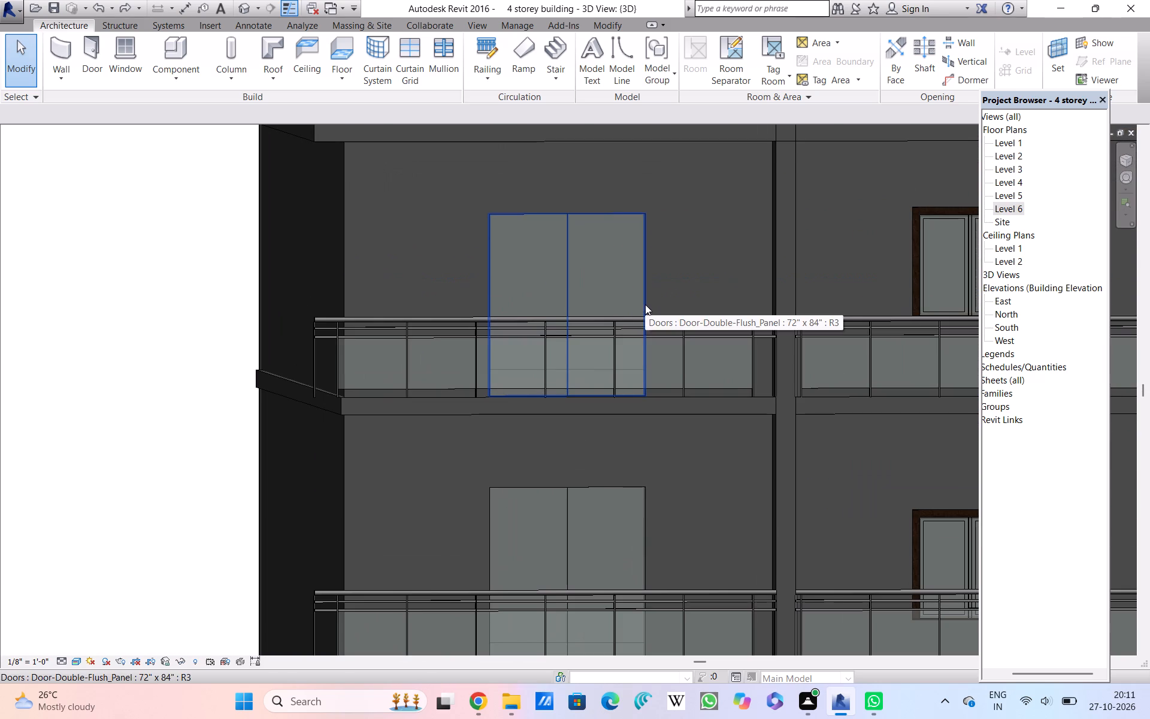
scroll(645, 307, "down", 3)
scroll(646, 307, "up", 2)
scroll(646, 308, "down", 3)
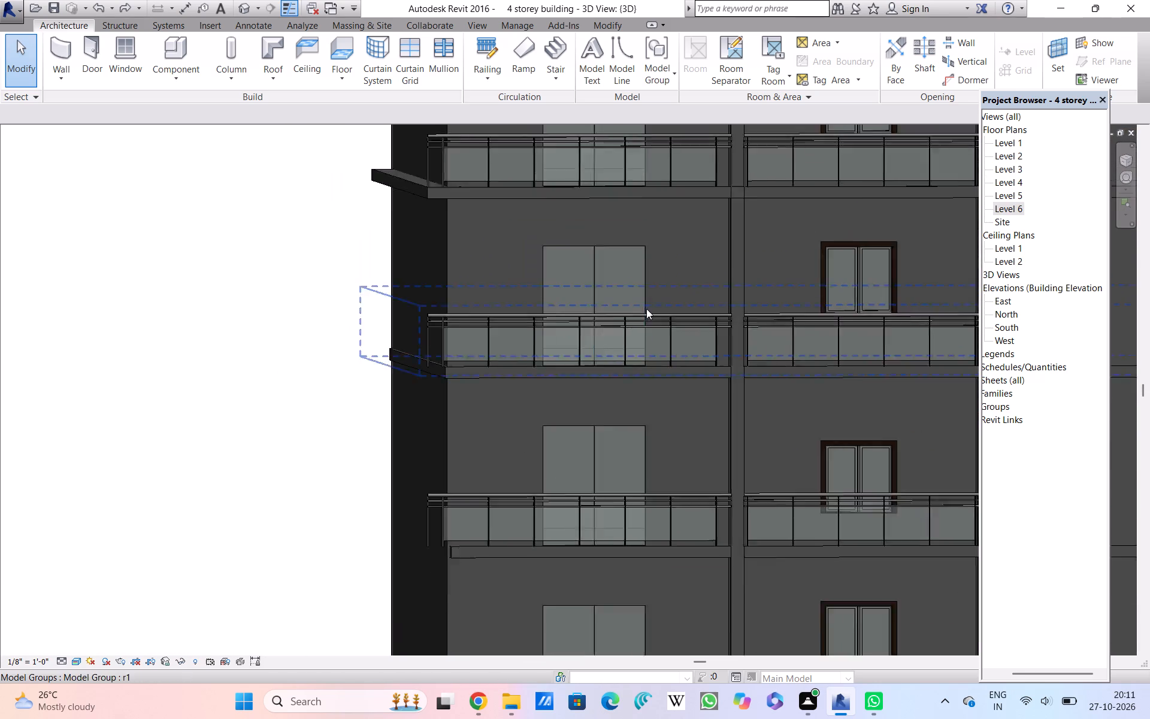
scroll(646, 314, "down", 4)
scroll(642, 327, "up", 1)
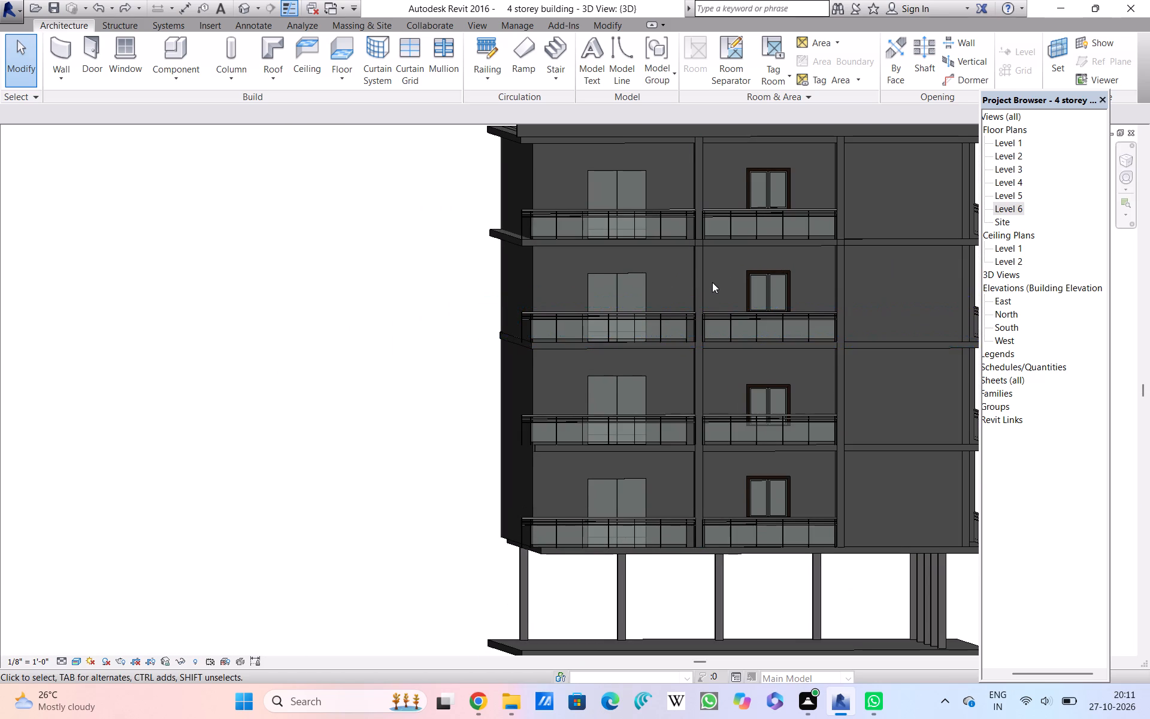
Examine the second-highest storey's casement window and the wall dividing its two balconies against the neighbouring storeys.
scroll(712, 282, "down", 1)
scroll(712, 285, "up", 3)
scroll(712, 283, "down", 1)
scroll(712, 283, "up", 2)
scroll(712, 283, "down", 2)
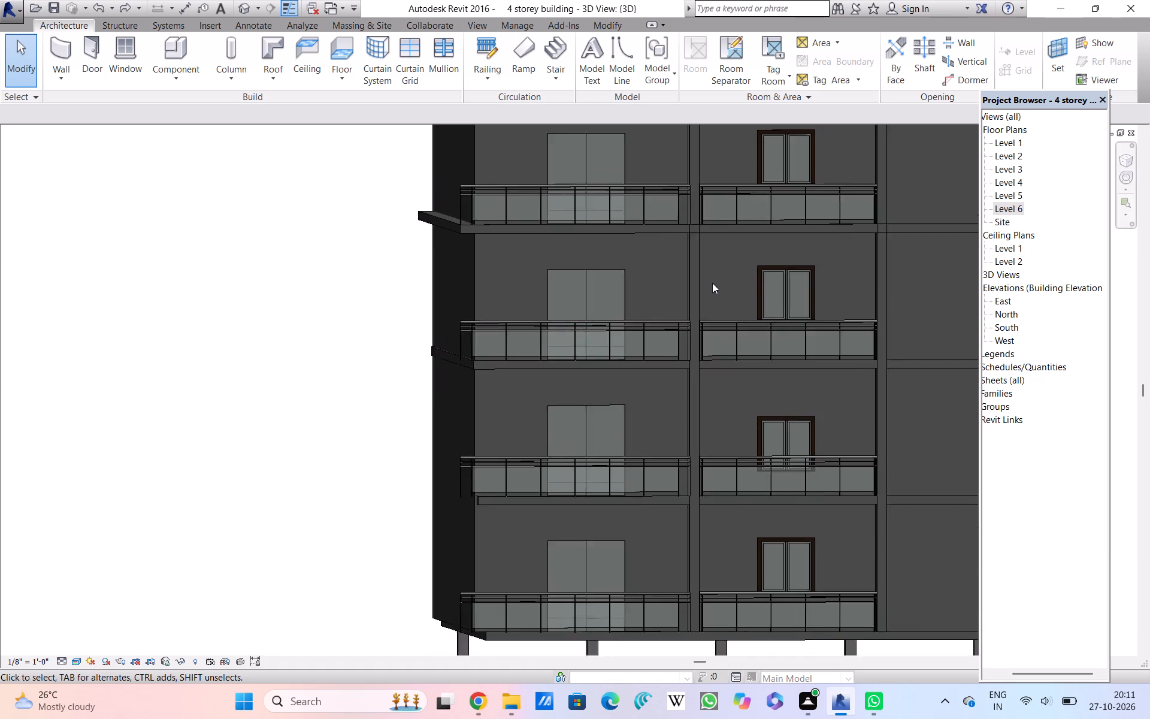
scroll(712, 283, "up", 2)
scroll(712, 283, "down", 1)
scroll(712, 282, "up", 1)
scroll(712, 280, "down", 2)
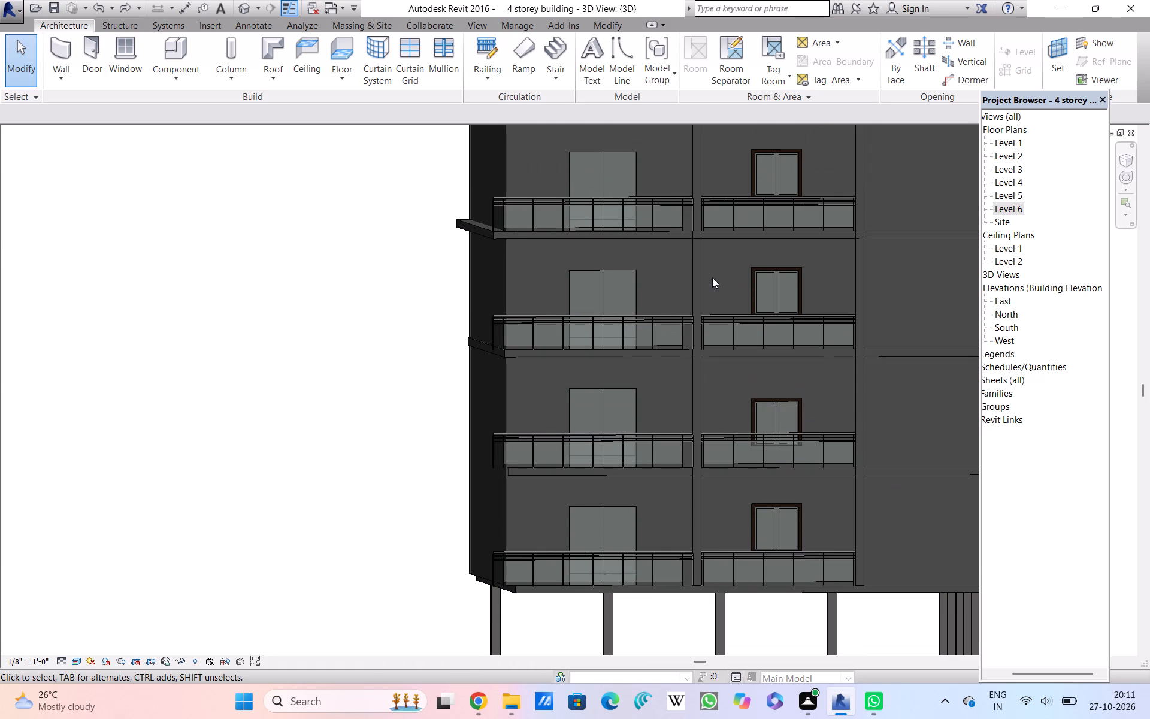
scroll(712, 278, "up", 3)
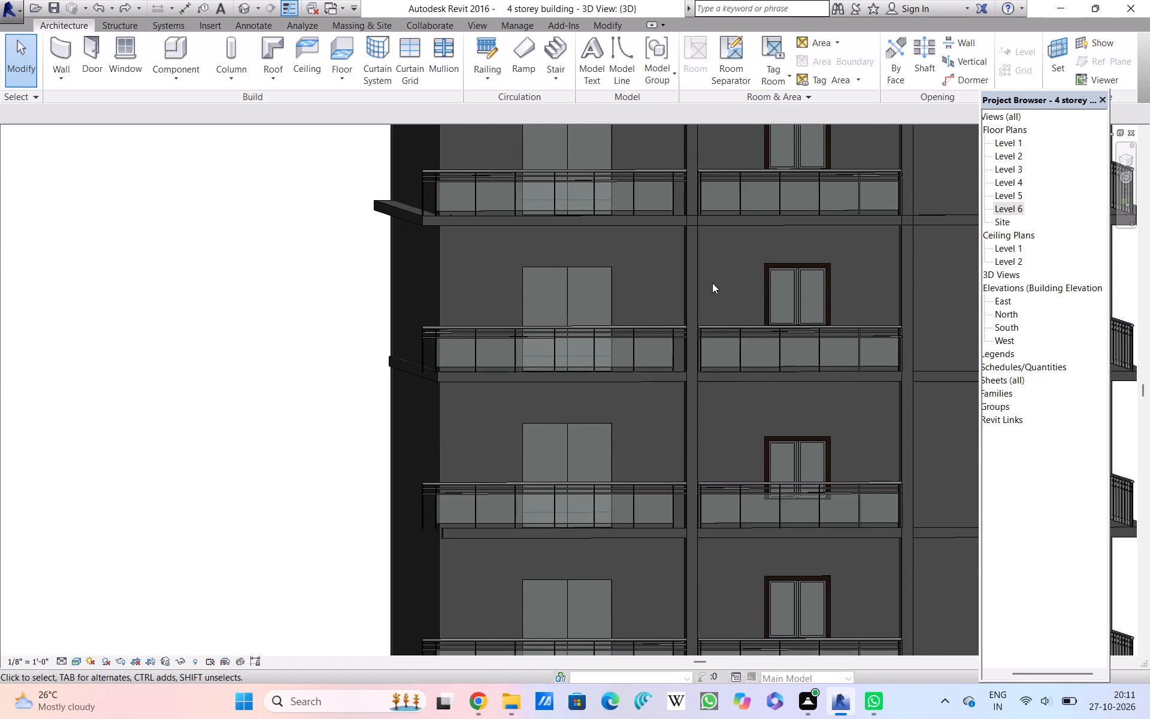
scroll(712, 283, "down", 4)
scroll(712, 288, "up", 7)
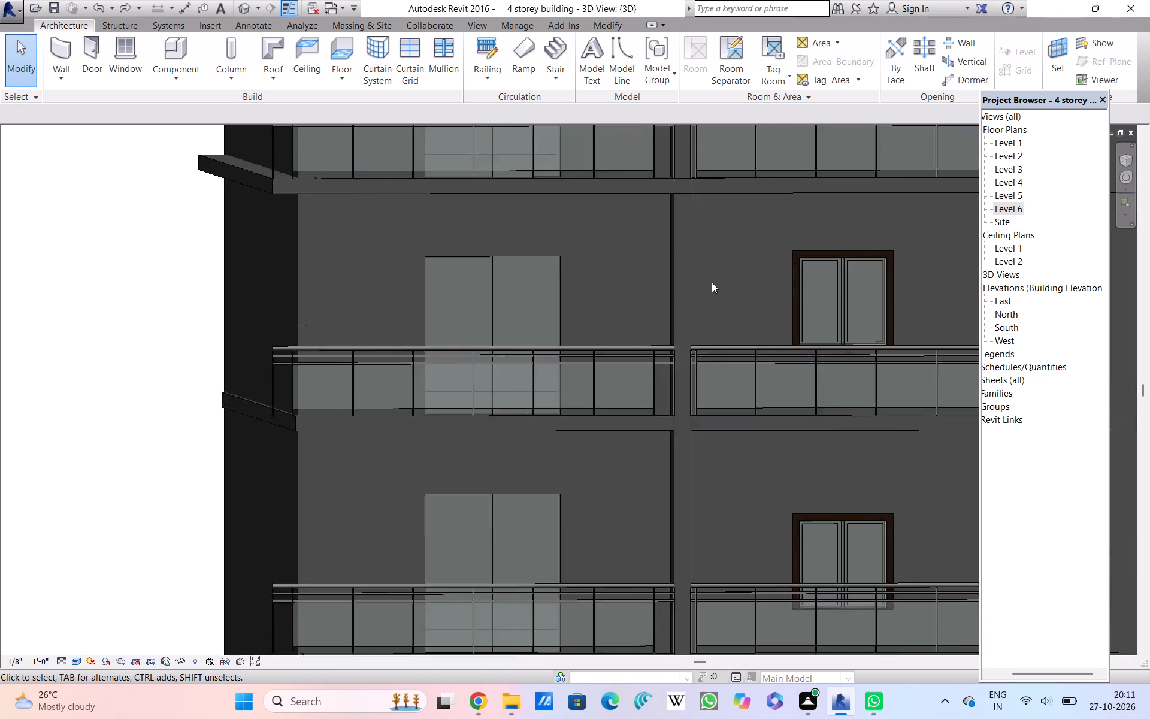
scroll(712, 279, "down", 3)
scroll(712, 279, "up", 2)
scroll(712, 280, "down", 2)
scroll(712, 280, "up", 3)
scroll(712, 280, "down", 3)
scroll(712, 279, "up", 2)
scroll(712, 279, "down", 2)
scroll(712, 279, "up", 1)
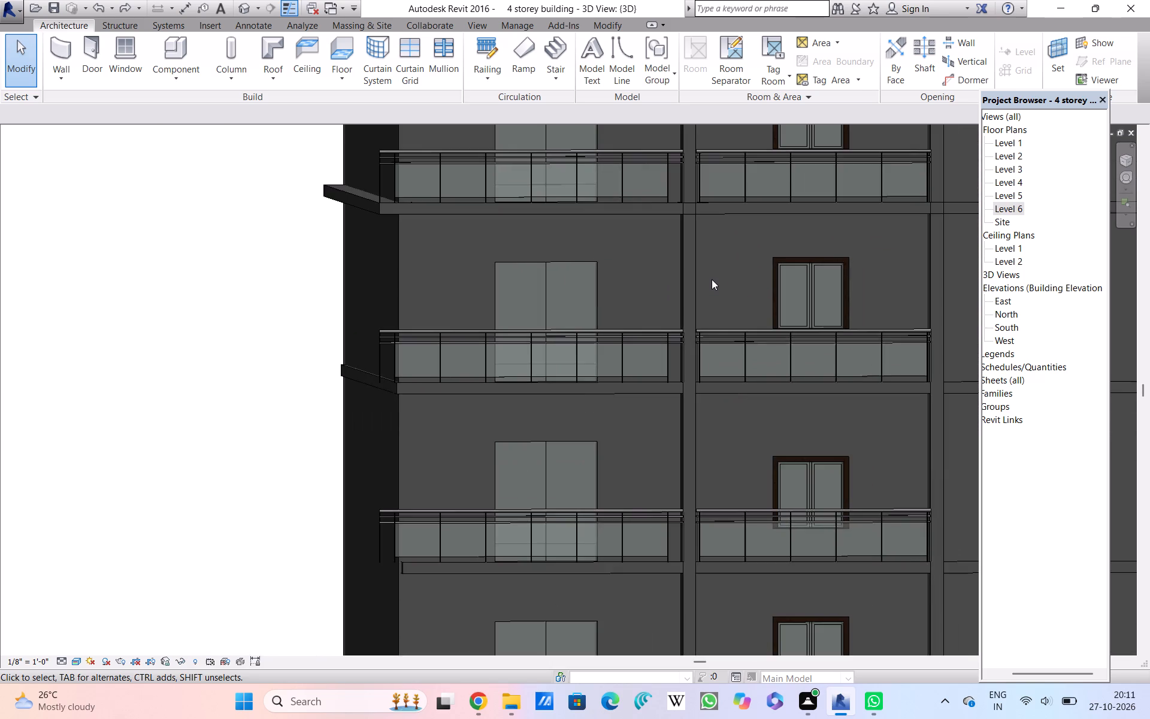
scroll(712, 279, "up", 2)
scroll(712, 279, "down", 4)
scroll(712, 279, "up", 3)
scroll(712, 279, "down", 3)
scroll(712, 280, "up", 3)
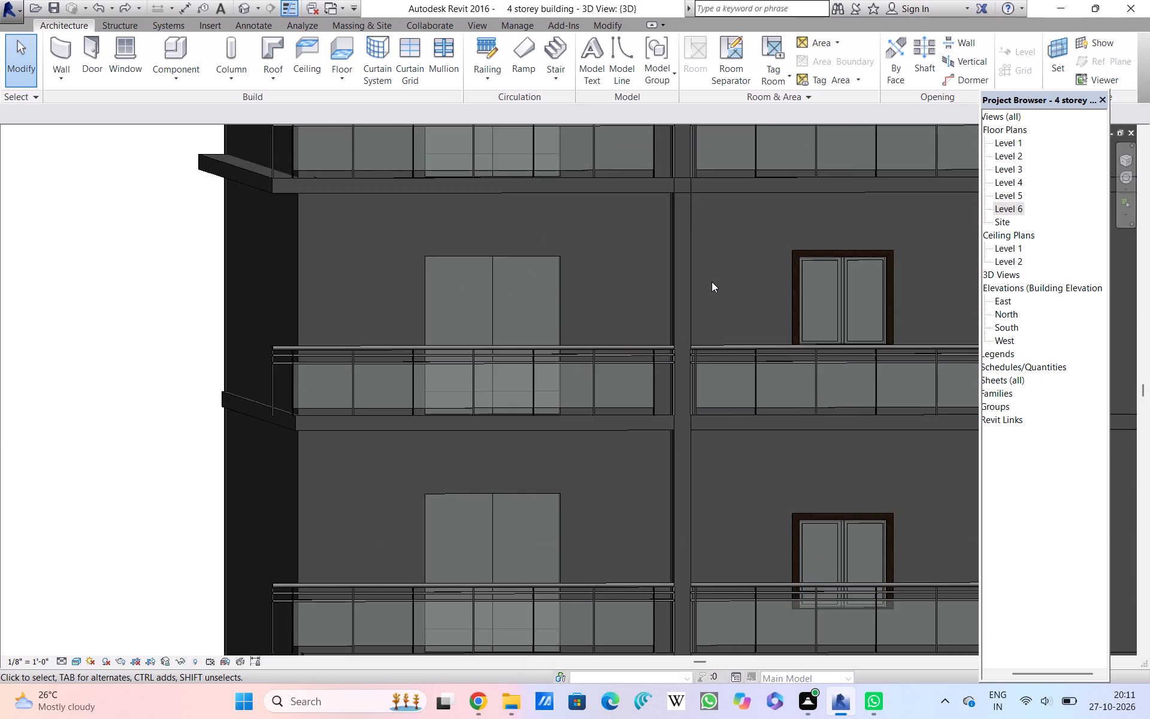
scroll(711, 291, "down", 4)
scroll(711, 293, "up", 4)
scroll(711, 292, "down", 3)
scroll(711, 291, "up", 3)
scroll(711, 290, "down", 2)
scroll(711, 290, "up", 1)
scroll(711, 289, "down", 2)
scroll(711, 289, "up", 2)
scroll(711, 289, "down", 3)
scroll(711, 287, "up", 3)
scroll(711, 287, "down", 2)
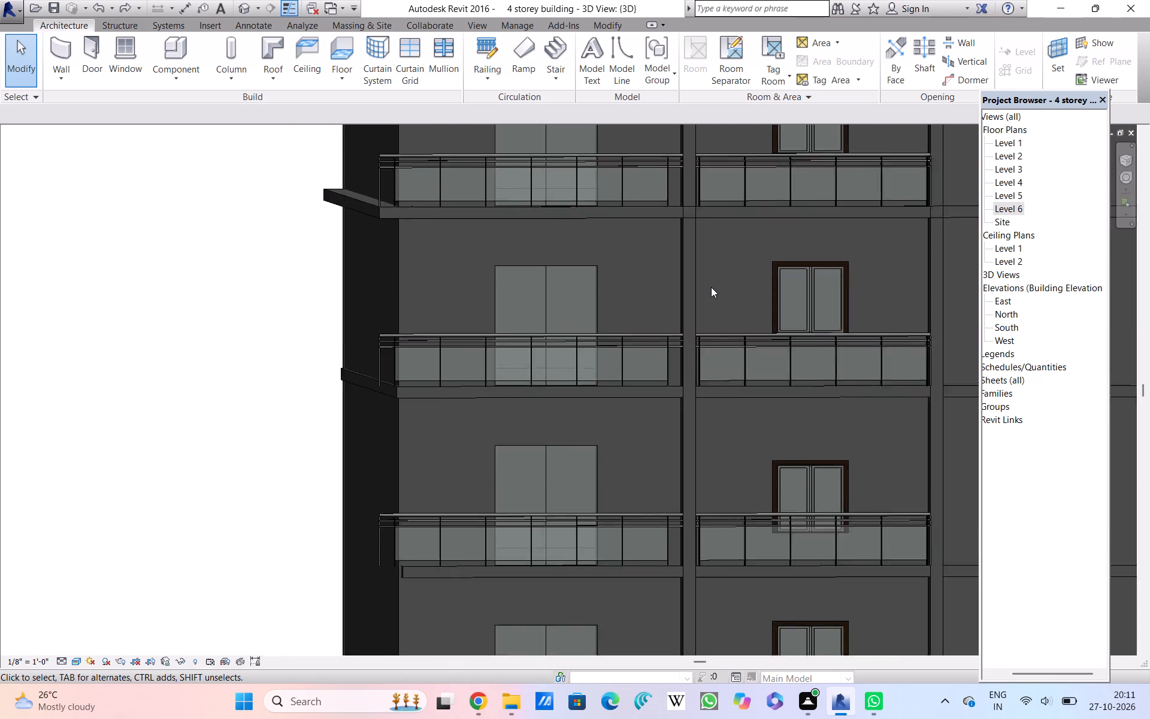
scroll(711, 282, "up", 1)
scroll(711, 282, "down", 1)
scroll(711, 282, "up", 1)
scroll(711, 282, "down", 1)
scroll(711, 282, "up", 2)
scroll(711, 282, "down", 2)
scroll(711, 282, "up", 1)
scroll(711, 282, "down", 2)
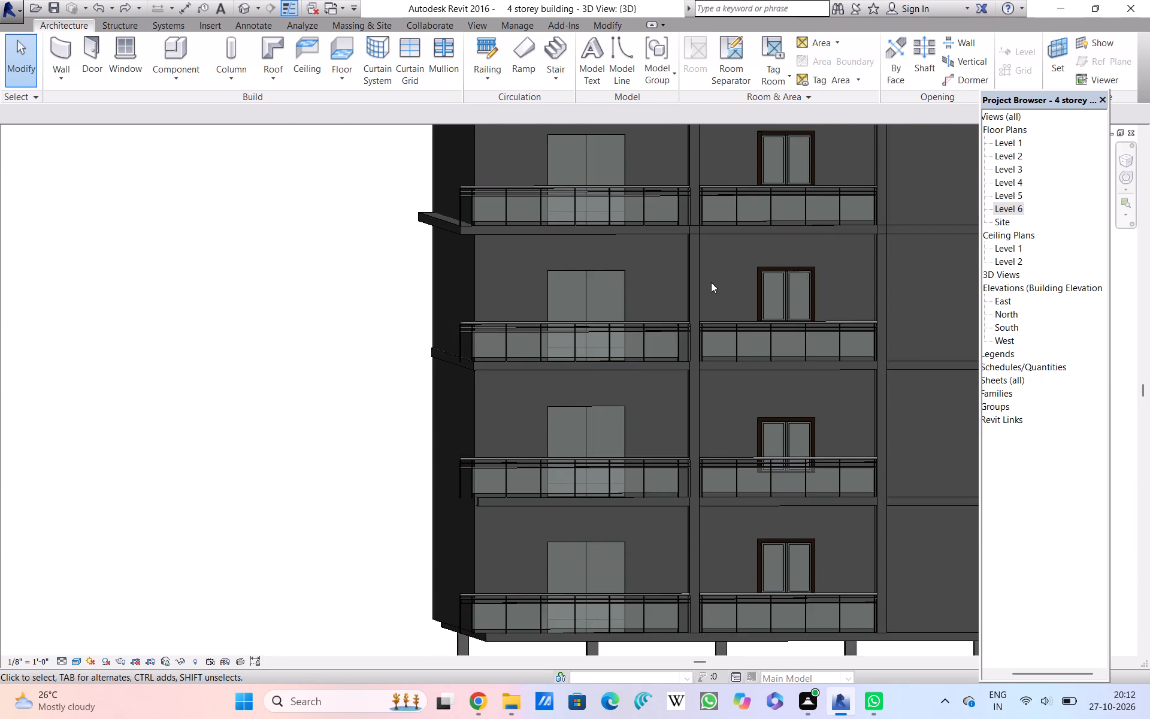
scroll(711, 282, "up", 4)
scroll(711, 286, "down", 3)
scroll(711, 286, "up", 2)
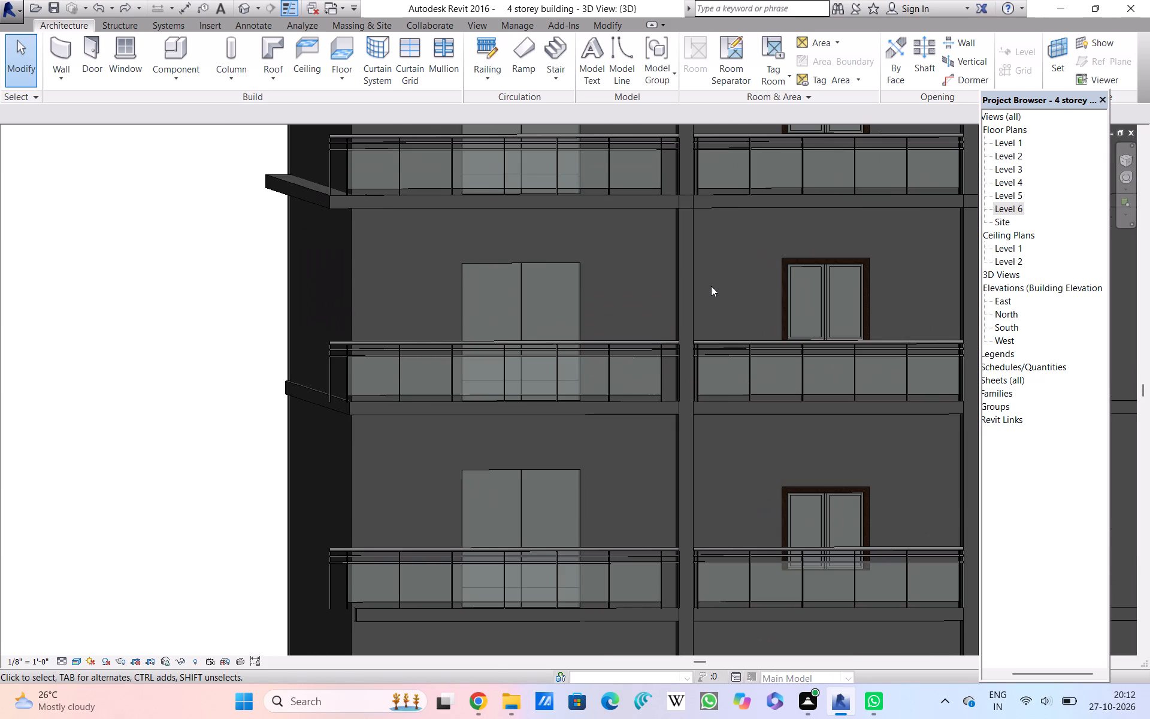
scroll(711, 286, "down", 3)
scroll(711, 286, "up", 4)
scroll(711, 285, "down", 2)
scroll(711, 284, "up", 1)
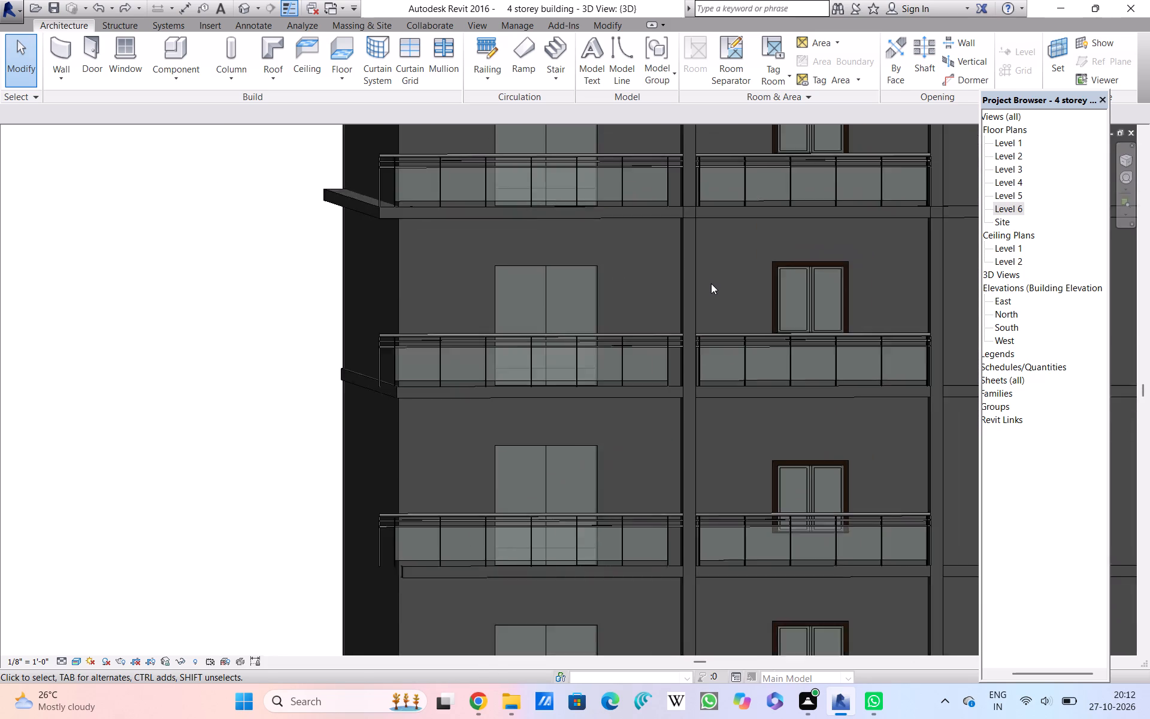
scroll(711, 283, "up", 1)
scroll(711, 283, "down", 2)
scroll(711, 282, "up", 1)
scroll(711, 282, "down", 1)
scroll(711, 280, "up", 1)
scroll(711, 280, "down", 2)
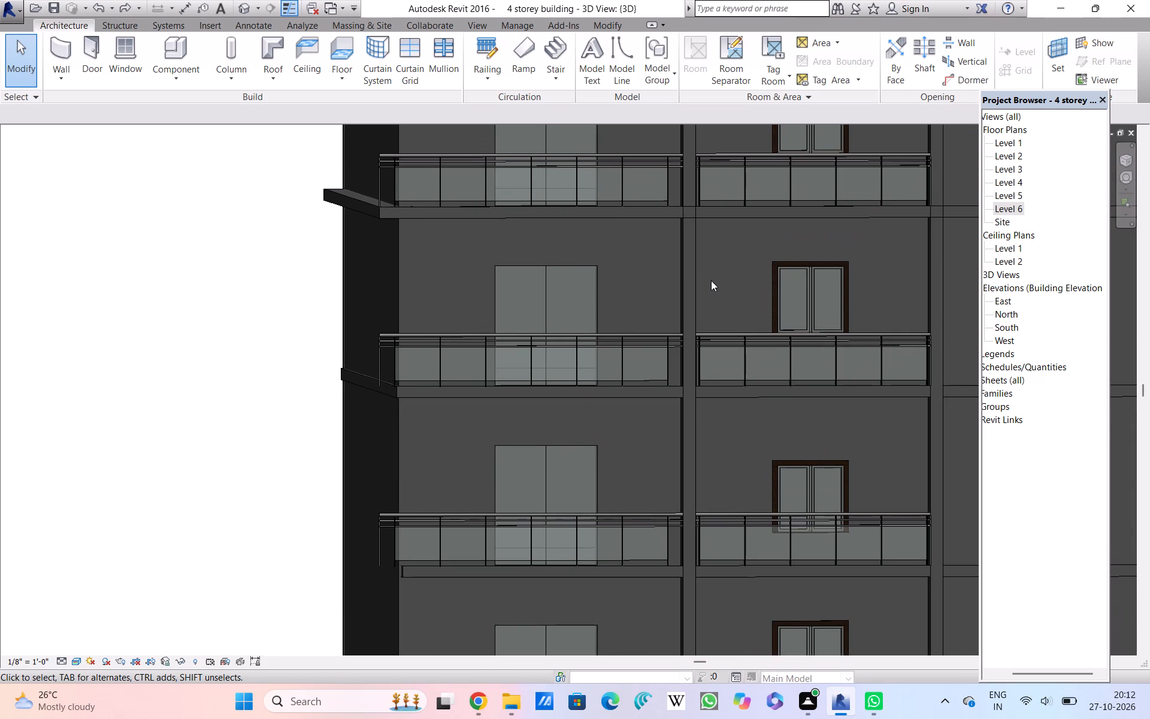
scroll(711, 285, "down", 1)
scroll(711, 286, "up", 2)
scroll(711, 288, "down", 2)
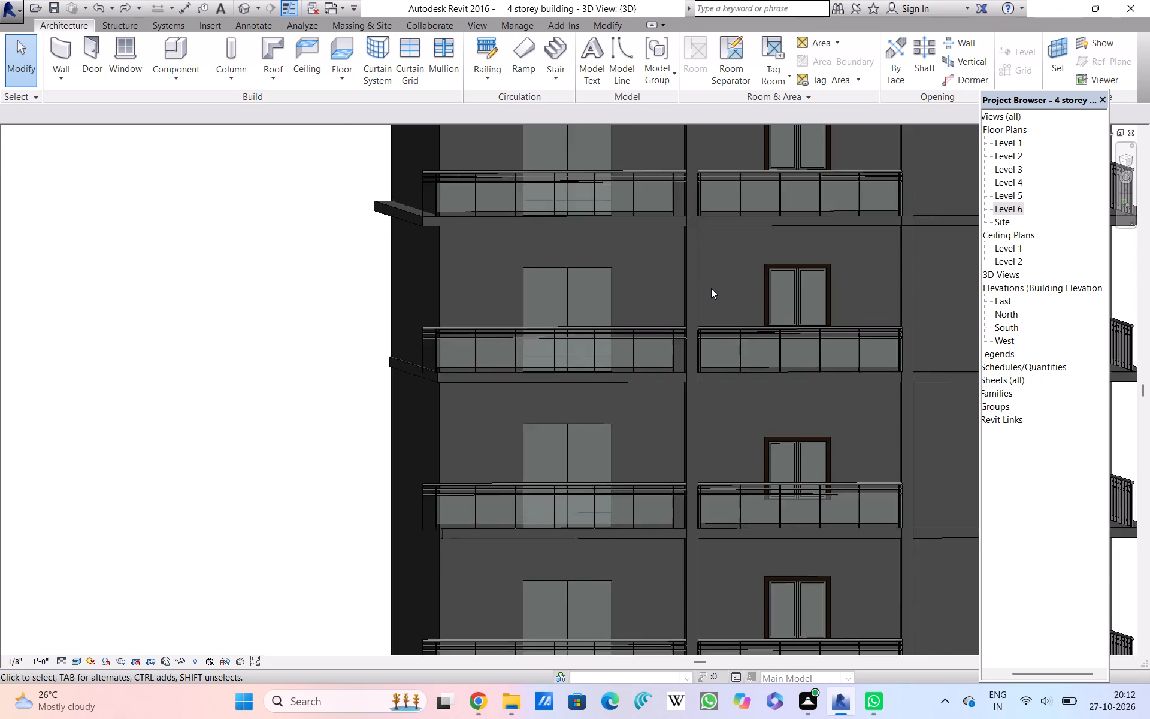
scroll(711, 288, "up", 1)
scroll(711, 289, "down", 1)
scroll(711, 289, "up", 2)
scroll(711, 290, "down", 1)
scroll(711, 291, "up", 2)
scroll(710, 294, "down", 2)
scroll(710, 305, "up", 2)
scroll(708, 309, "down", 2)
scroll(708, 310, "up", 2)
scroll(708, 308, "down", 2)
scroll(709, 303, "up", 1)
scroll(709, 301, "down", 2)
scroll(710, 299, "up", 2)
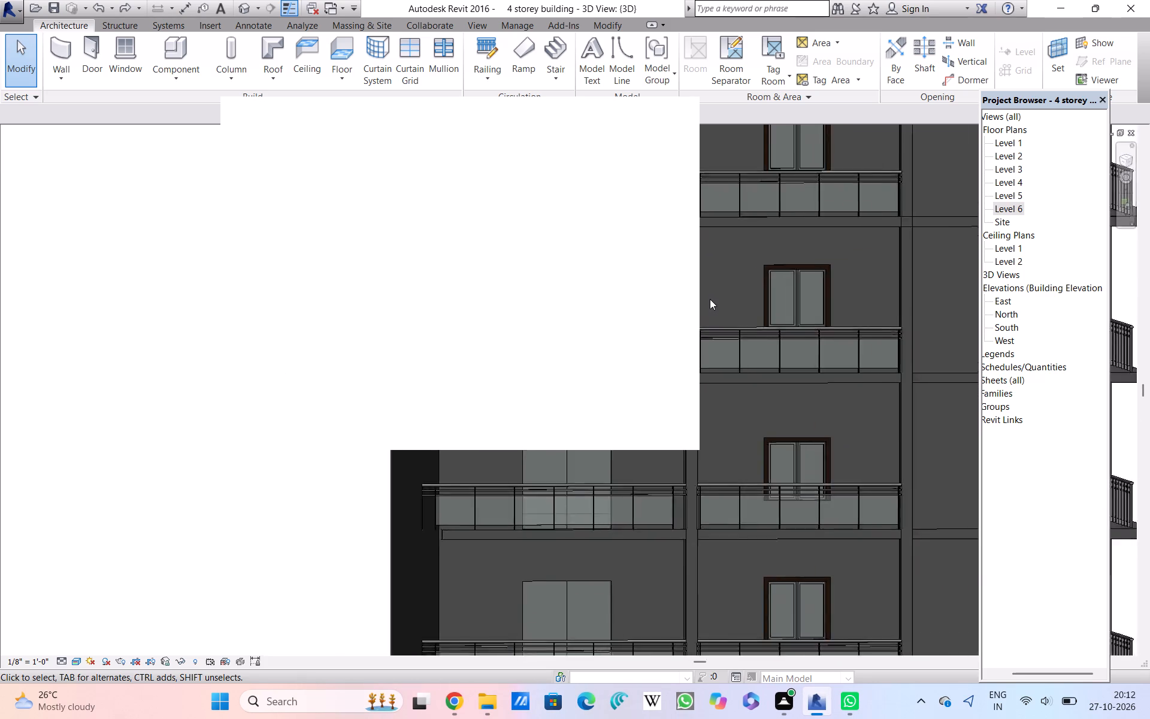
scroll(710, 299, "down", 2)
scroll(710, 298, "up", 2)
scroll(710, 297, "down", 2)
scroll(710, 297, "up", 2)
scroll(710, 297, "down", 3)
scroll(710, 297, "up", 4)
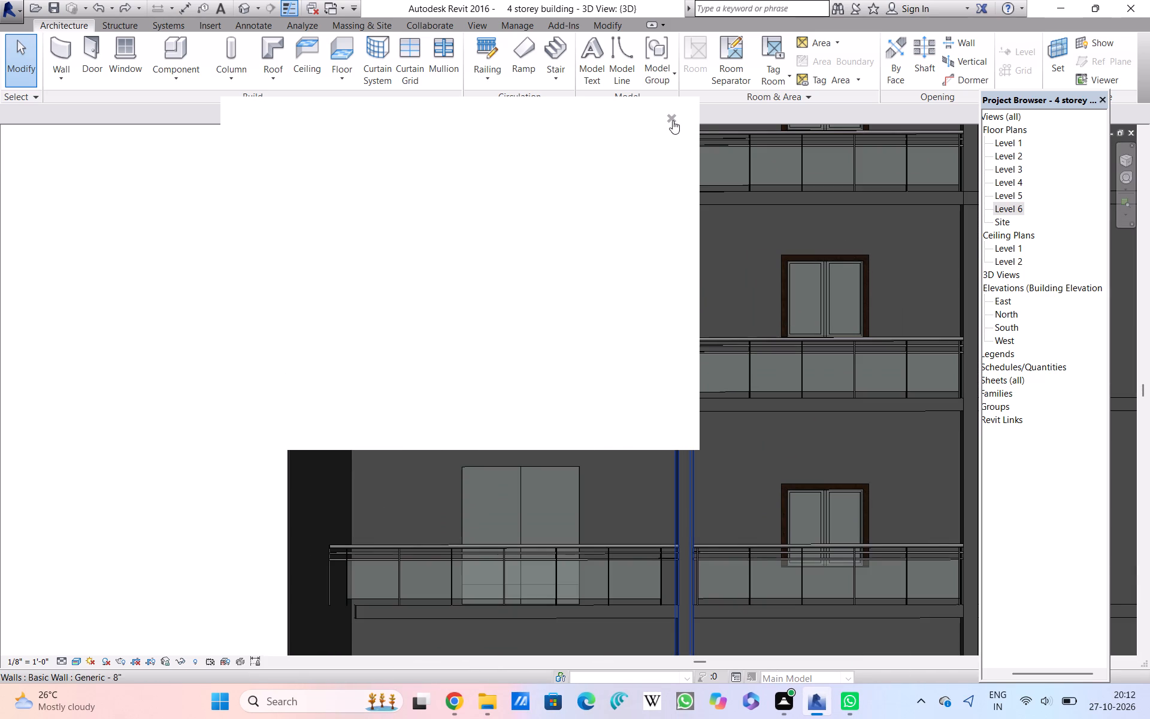
Dismiss the blank notification card covering the 3D view.
left_click(673, 120)
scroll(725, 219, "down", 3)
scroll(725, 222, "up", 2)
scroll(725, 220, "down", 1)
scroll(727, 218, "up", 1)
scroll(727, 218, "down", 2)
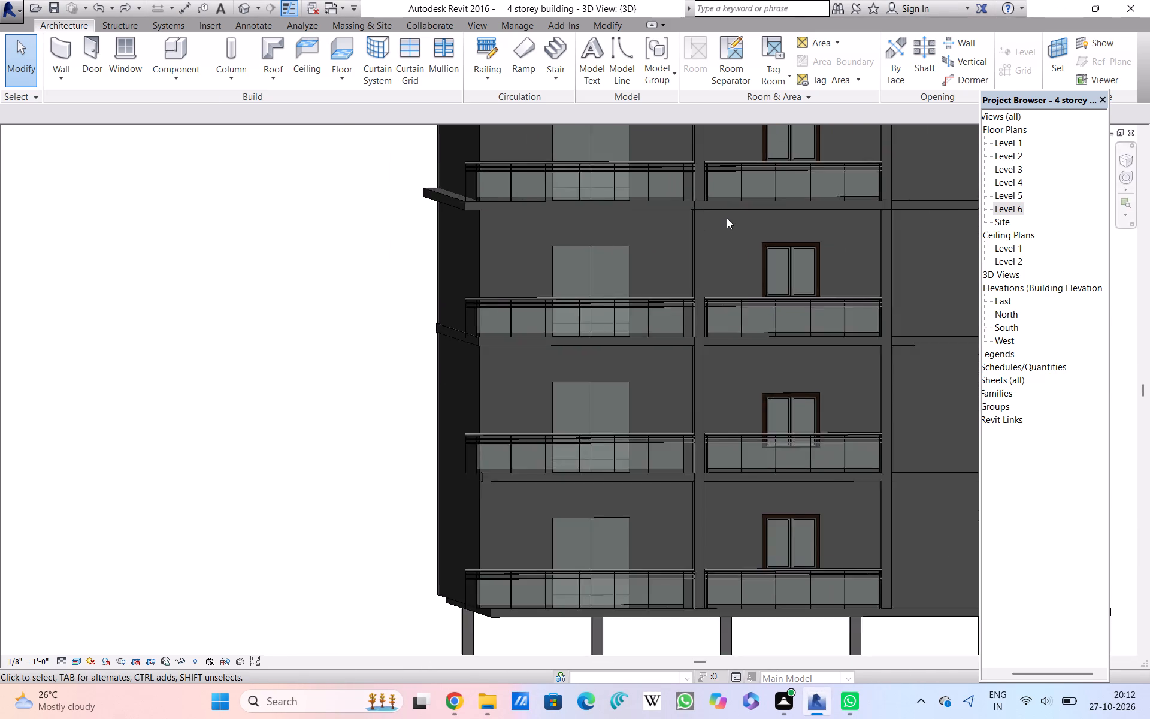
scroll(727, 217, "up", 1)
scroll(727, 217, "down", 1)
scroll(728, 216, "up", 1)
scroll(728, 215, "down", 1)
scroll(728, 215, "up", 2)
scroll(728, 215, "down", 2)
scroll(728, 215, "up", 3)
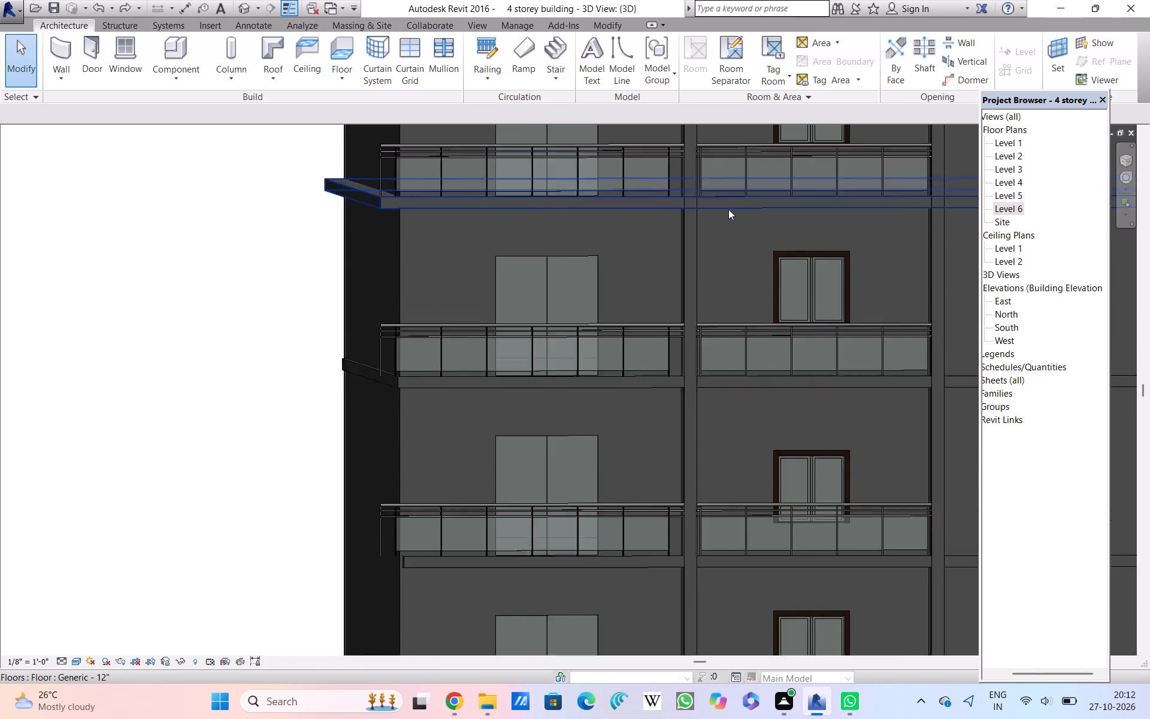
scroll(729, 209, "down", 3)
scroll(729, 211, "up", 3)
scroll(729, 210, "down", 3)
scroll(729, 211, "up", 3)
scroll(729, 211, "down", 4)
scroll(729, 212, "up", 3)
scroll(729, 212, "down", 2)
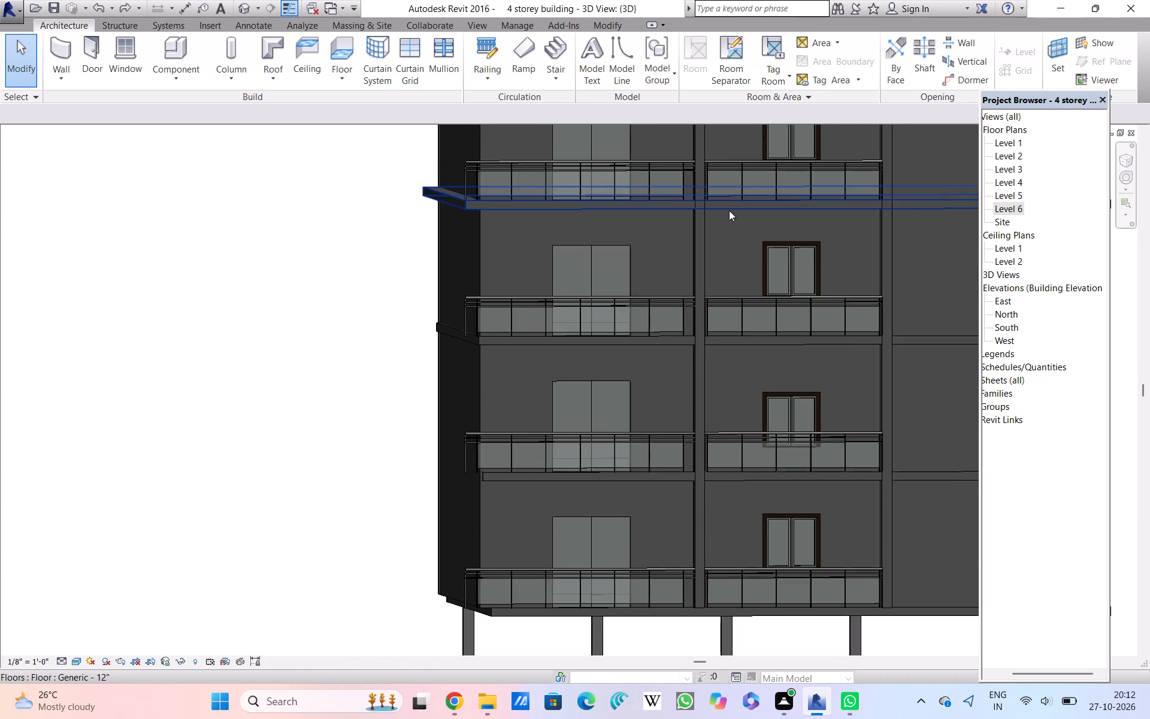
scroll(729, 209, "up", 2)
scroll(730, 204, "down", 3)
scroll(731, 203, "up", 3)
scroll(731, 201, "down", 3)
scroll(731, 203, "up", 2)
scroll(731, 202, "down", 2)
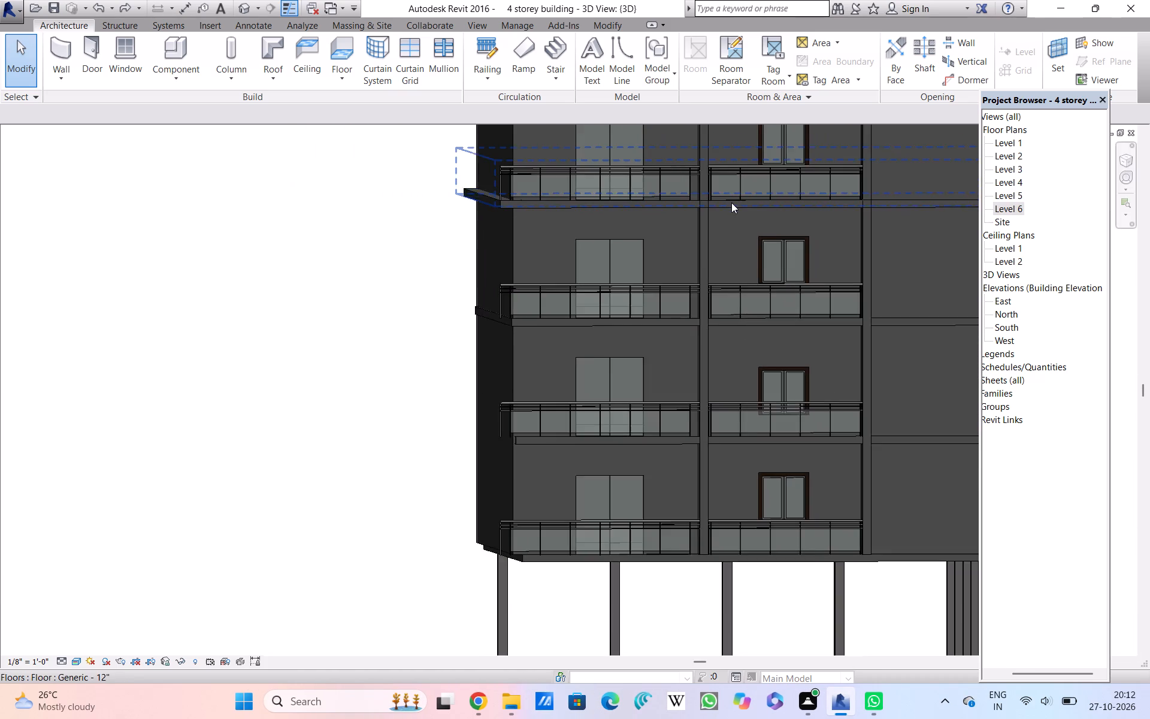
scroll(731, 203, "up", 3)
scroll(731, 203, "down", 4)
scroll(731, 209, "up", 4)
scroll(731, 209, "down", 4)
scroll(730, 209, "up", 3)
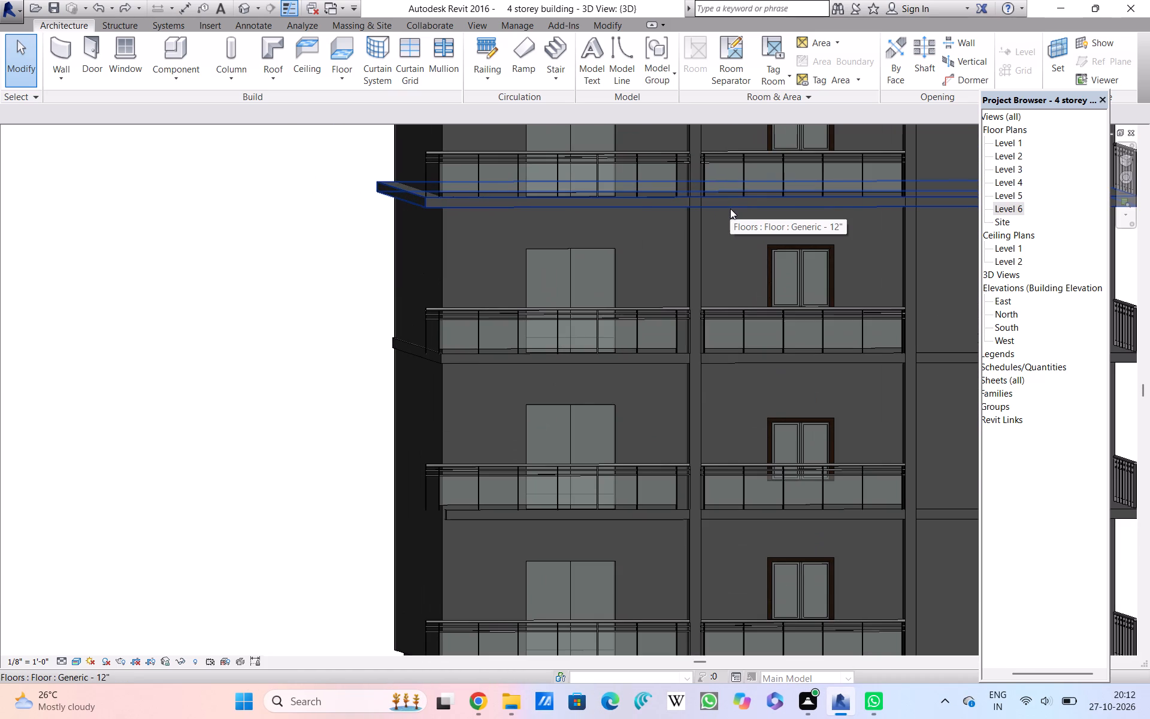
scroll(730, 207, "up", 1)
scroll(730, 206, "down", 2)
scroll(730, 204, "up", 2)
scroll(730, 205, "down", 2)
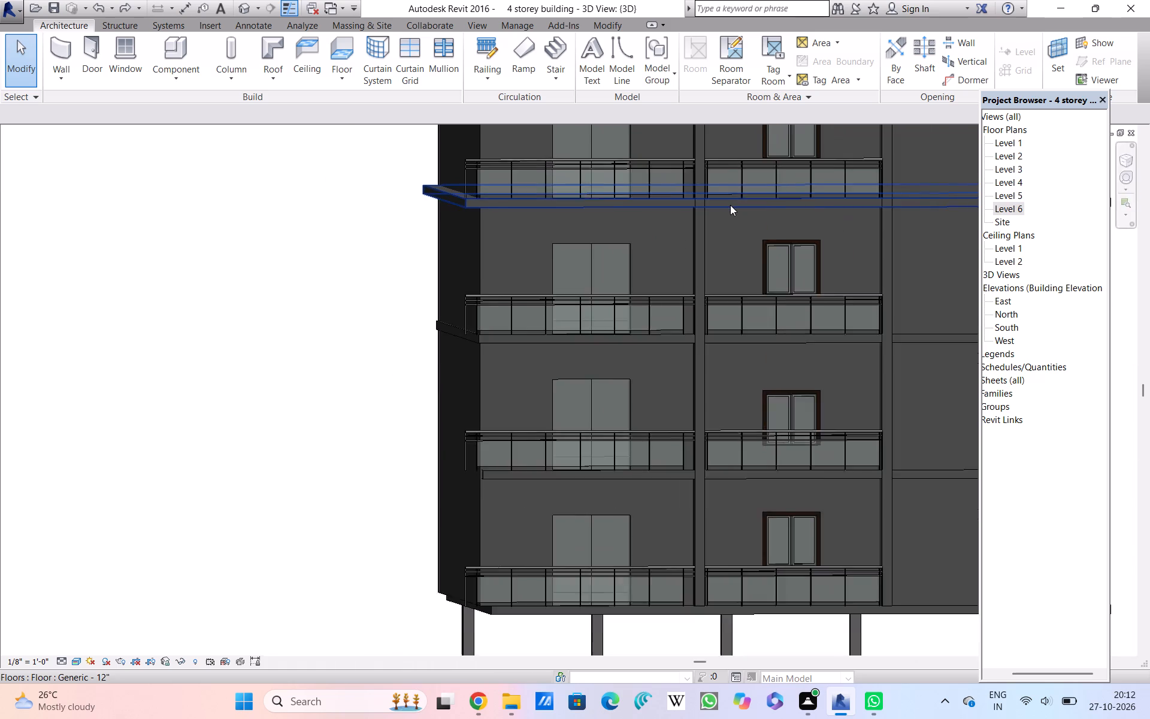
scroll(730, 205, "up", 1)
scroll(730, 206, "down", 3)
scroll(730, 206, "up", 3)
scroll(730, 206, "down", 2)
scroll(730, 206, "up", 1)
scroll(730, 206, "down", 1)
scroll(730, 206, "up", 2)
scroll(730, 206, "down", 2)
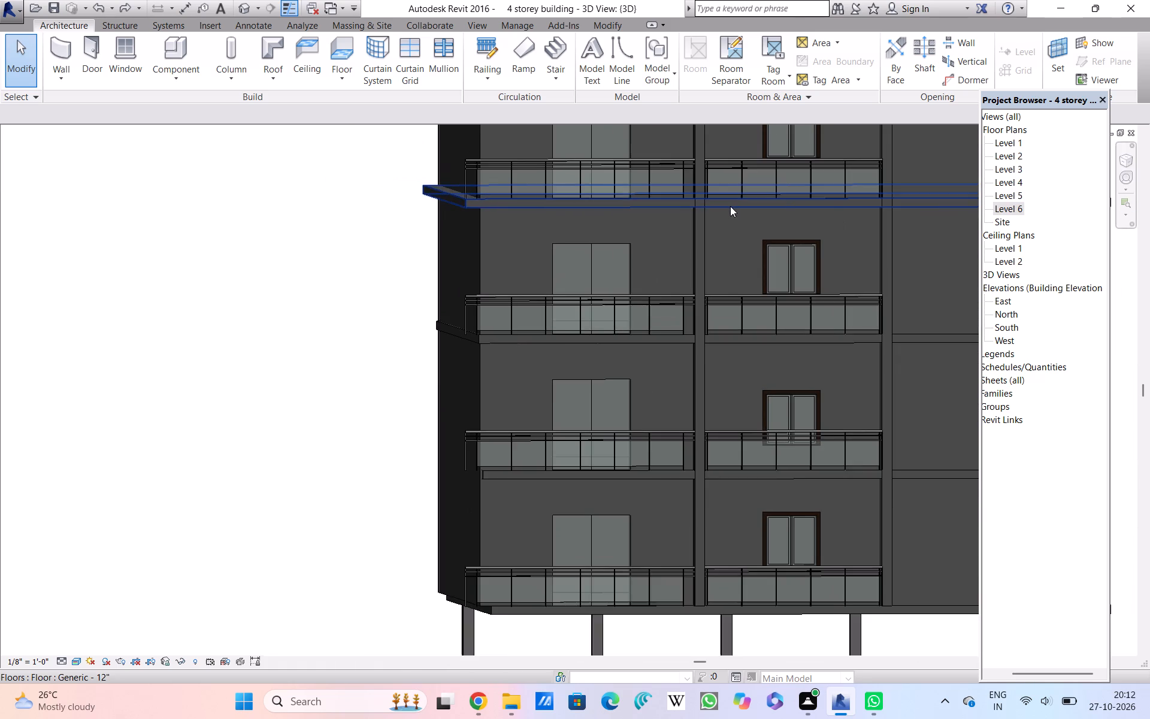
Compare the balcony doors, casement windows and railings across the four storeys, down to the ground-level columns.
scroll(730, 206, "down", 1)
scroll(730, 206, "up", 3)
scroll(730, 206, "down", 3)
scroll(730, 206, "up", 2)
scroll(730, 207, "down", 2)
scroll(730, 209, "up", 2)
scroll(730, 209, "down", 2)
scroll(730, 210, "up", 2)
scroll(730, 210, "down", 2)
scroll(730, 210, "up", 1)
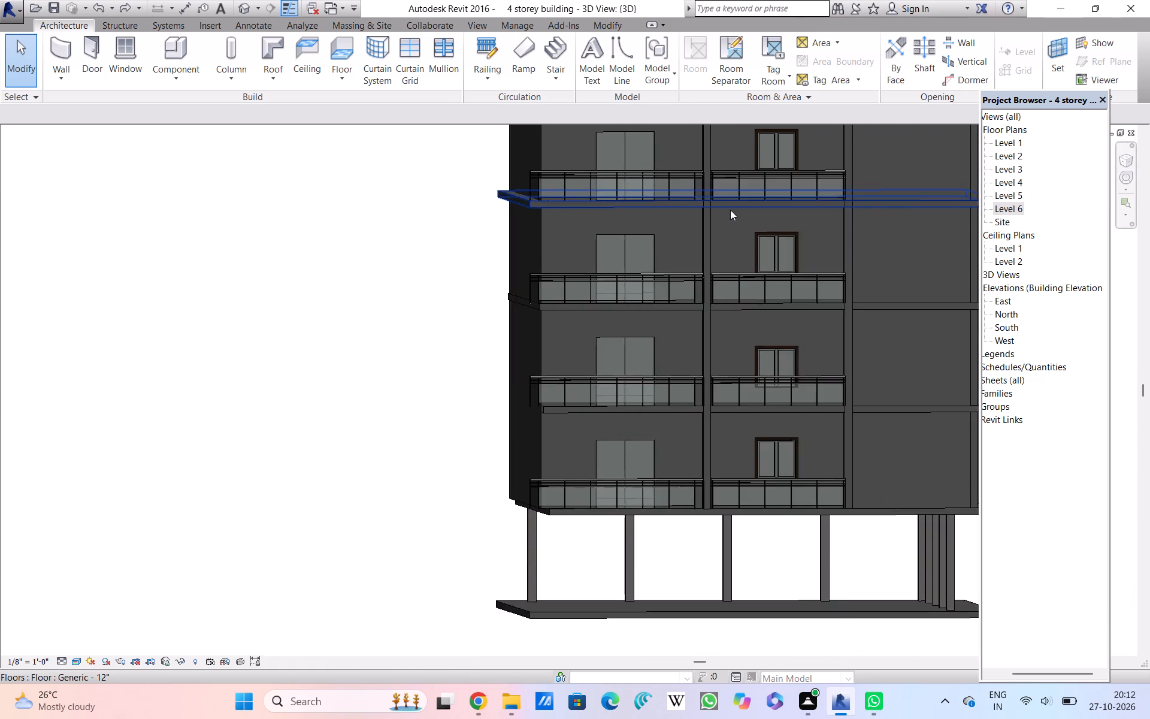
scroll(730, 210, "down", 4)
scroll(730, 210, "up", 8)
scroll(736, 192, "down", 5)
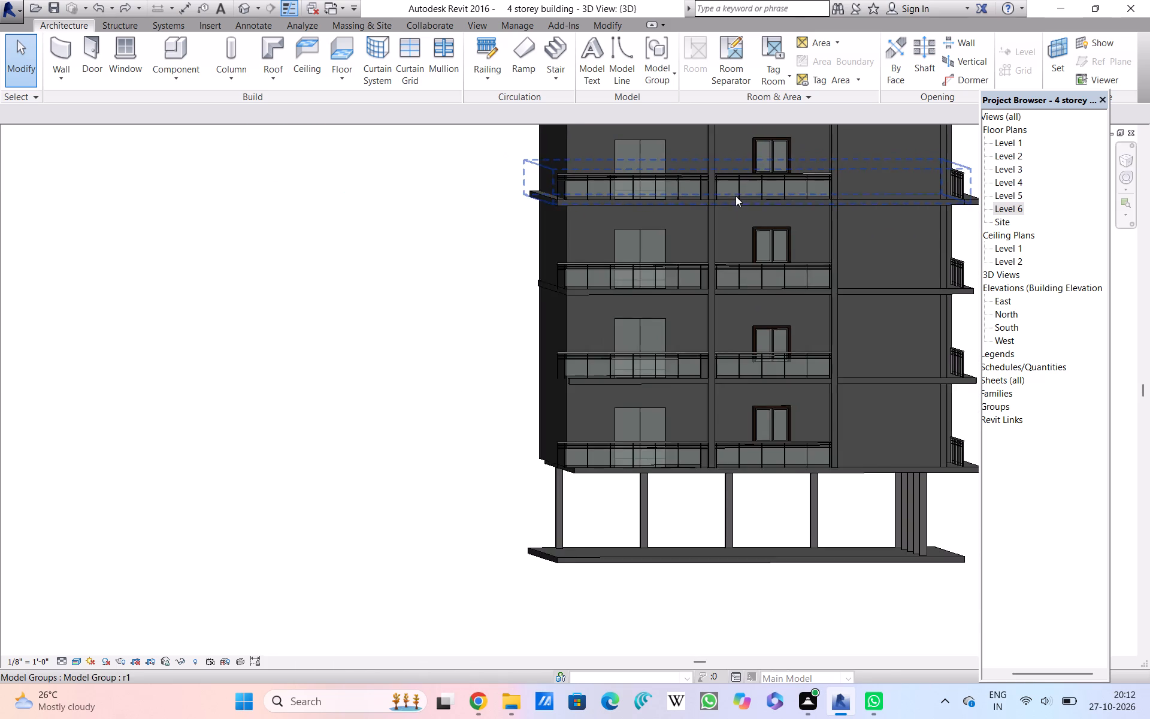
scroll(736, 196, "down", 8)
scroll(737, 194, "up", 7)
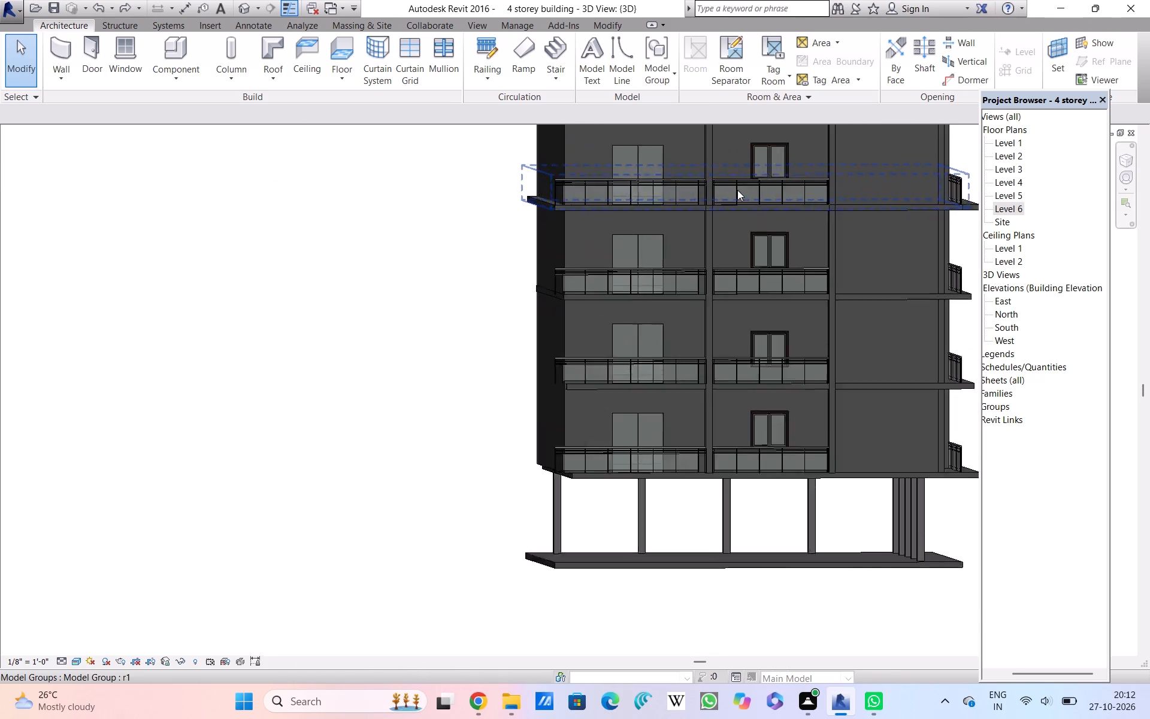
Inspect the top storey's balcony railing, glass panels and slab edge beside the wall dividing its two balconies.
scroll(737, 190, "up", 14)
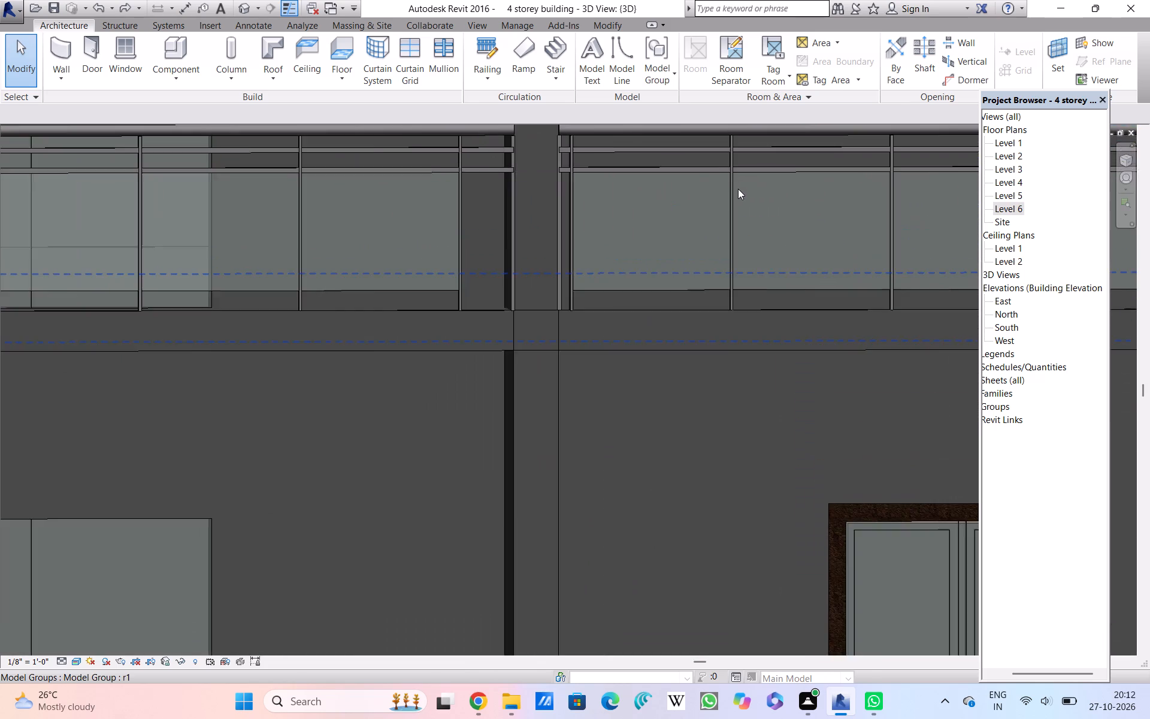
scroll(738, 189, "up", 13)
scroll(737, 196, "down", 5)
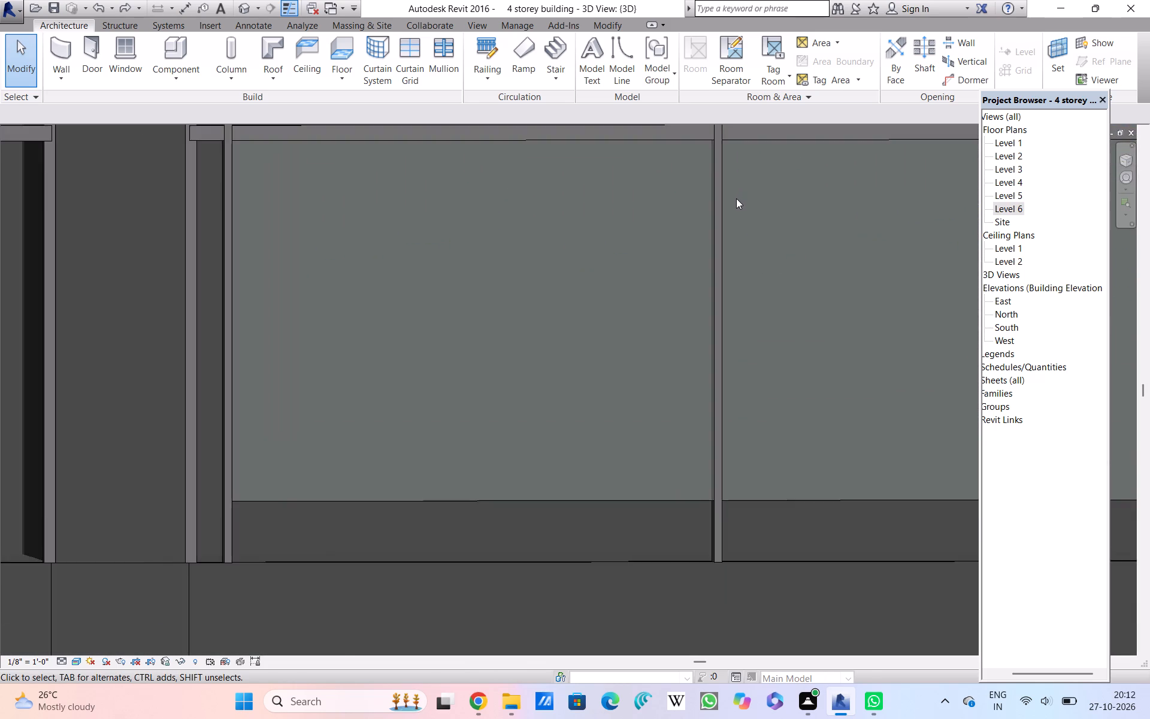
scroll(736, 198, "down", 20)
scroll(736, 198, "down", 1)
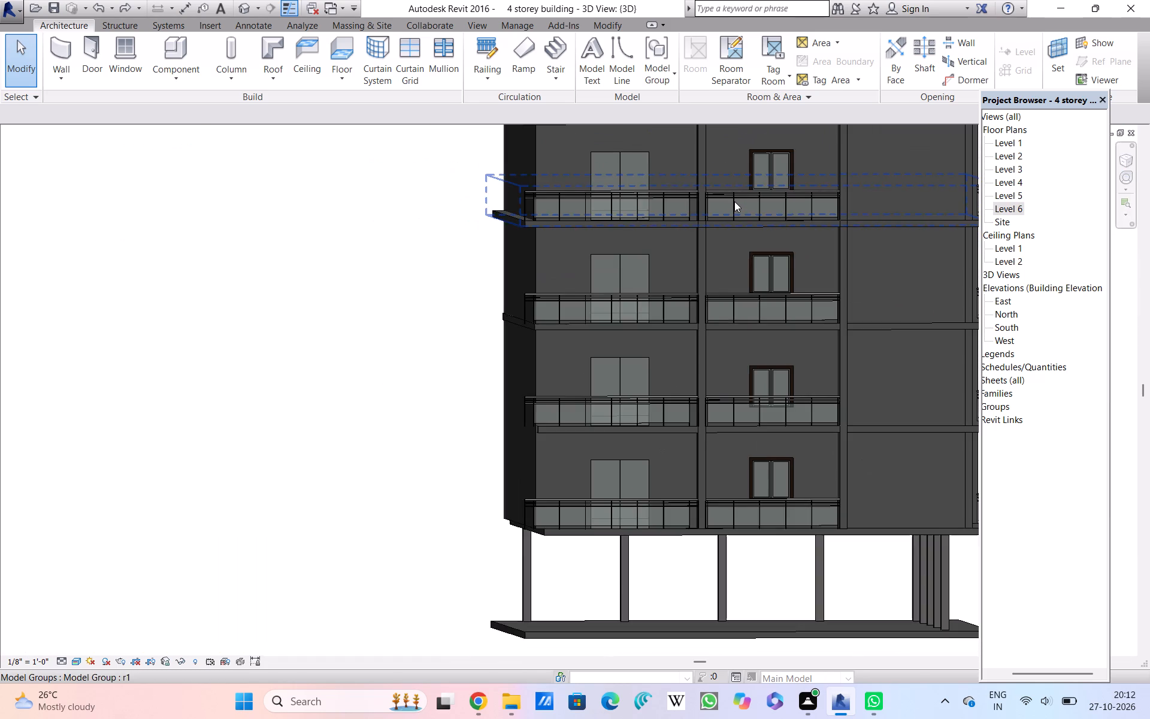
Examine the top storey's balconies against the whole facade, from the roof edge to the ground-level columns.
scroll(734, 201, "down", 4)
scroll(736, 200, "up", 11)
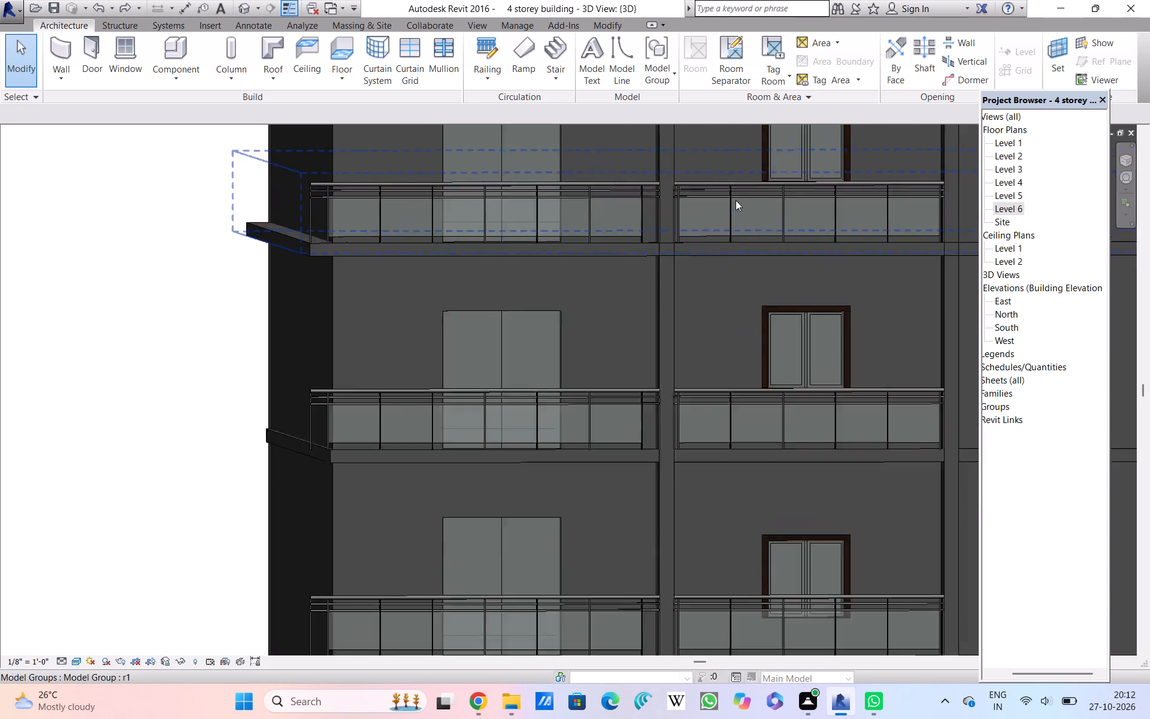
scroll(736, 200, "up", 5)
scroll(736, 200, "down", 11)
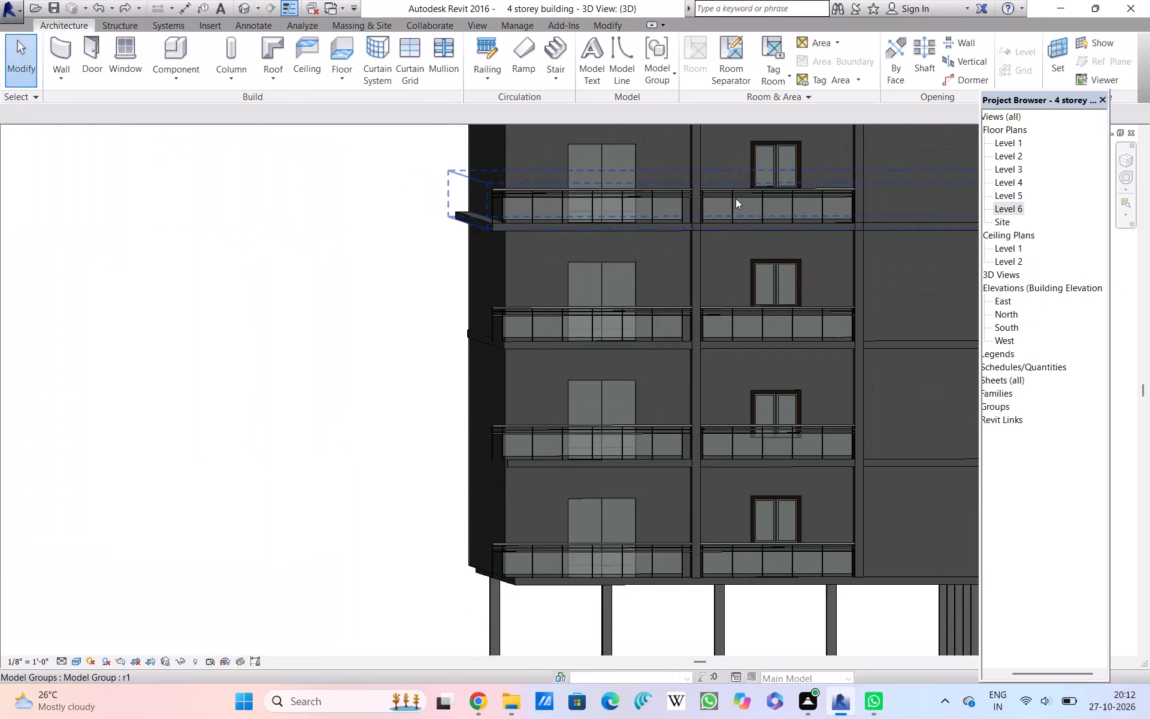
scroll(736, 198, "down", 8)
scroll(736, 203, "up", 5)
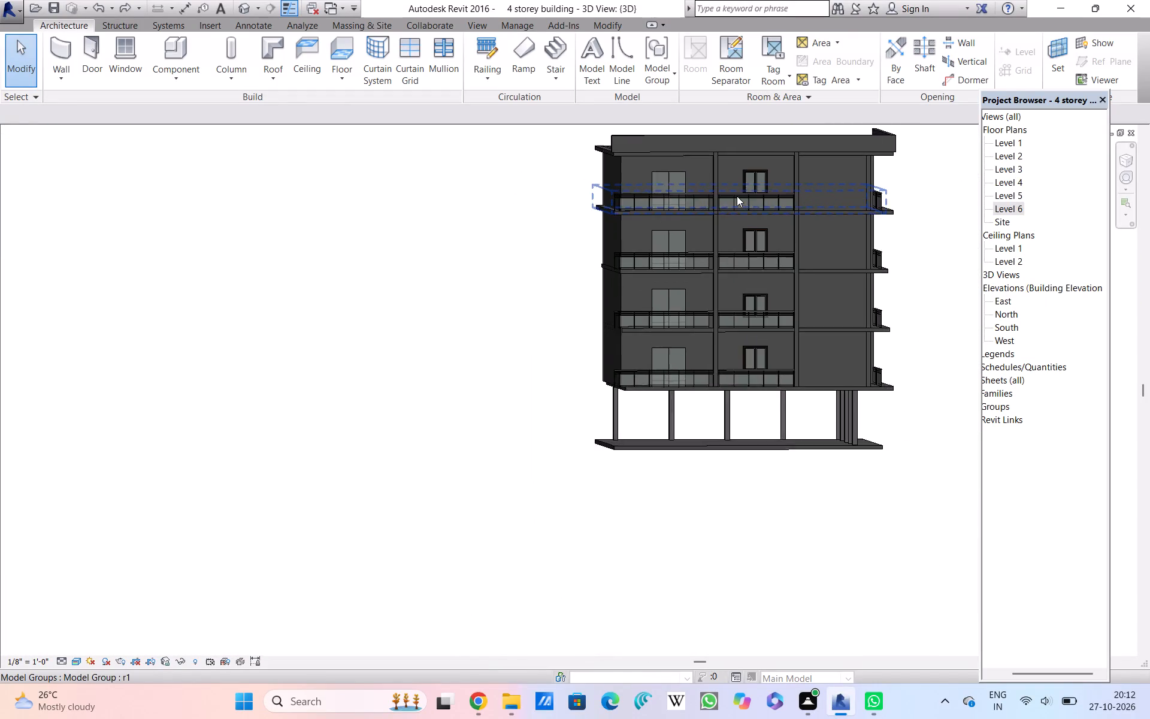
scroll(739, 188, "up", 2)
scroll(738, 188, "down", 4)
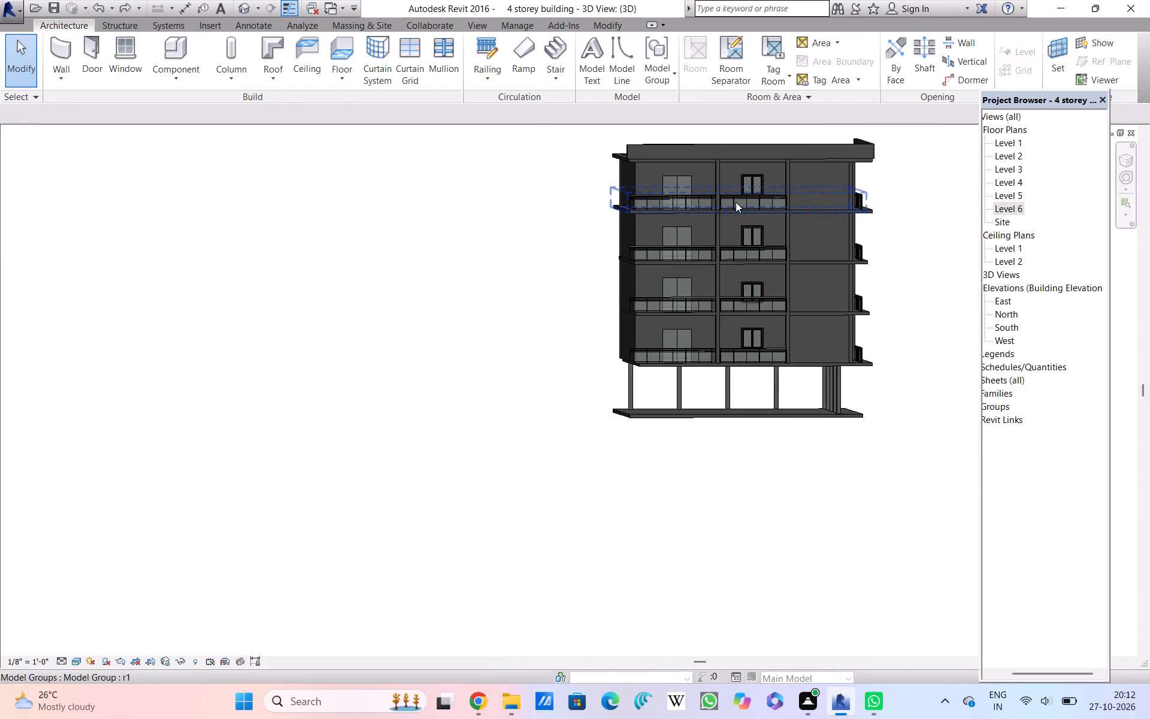
scroll(736, 197, "up", 5)
scroll(737, 197, "down", 2)
scroll(717, 381, "up", 5)
scroll(719, 374, "down", 4)
scroll(722, 368, "up", 11)
scroll(723, 364, "down", 14)
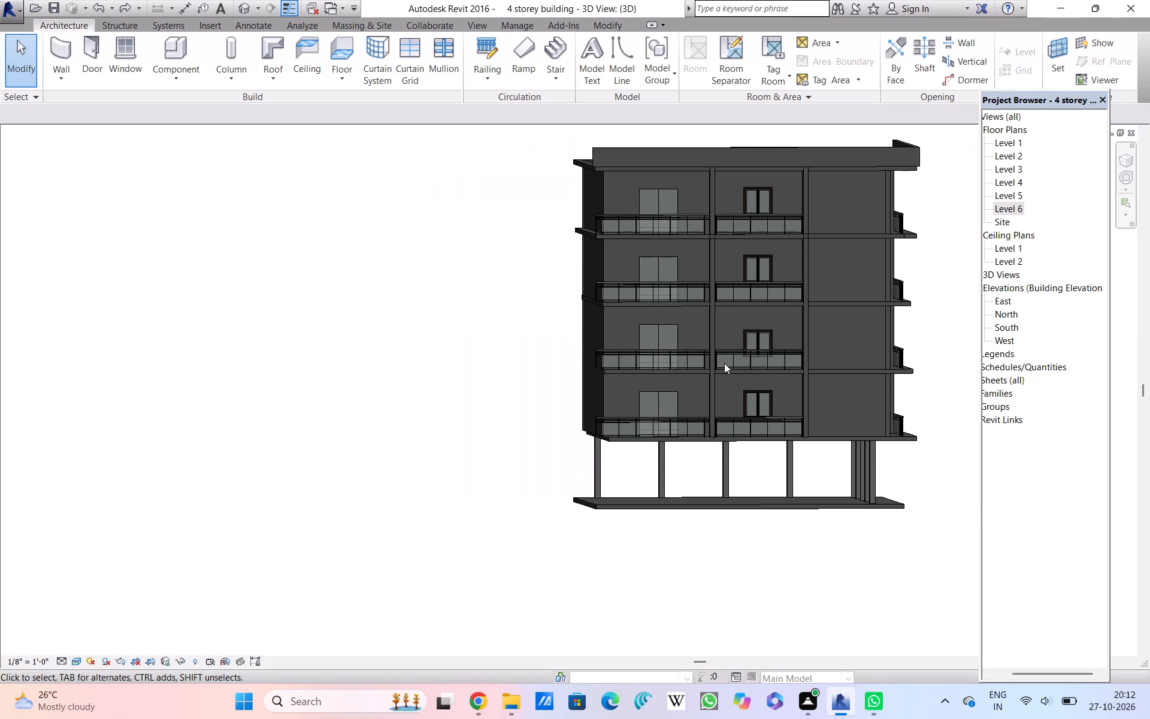
Examine the second-lowest storey's balcony railing, double door, casement window and slab edge against the lowest storey.
scroll(724, 363, "down", 2)
scroll(725, 364, "up", 5)
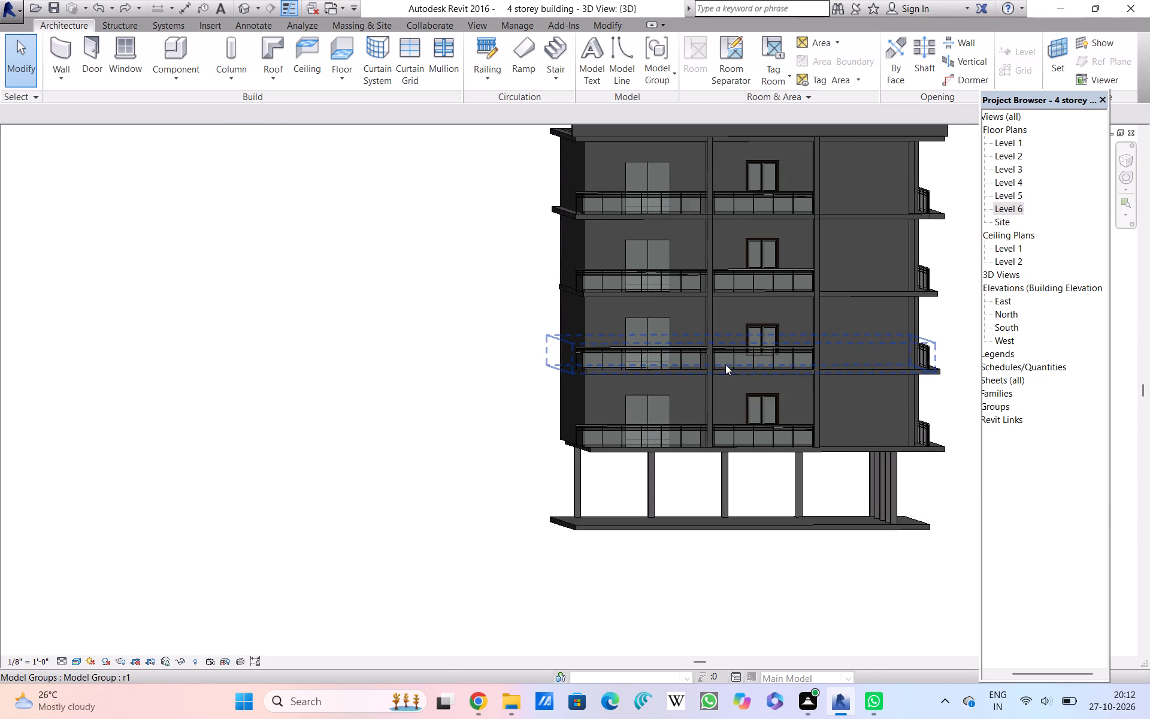
scroll(725, 364, "up", 15)
scroll(727, 363, "down", 5)
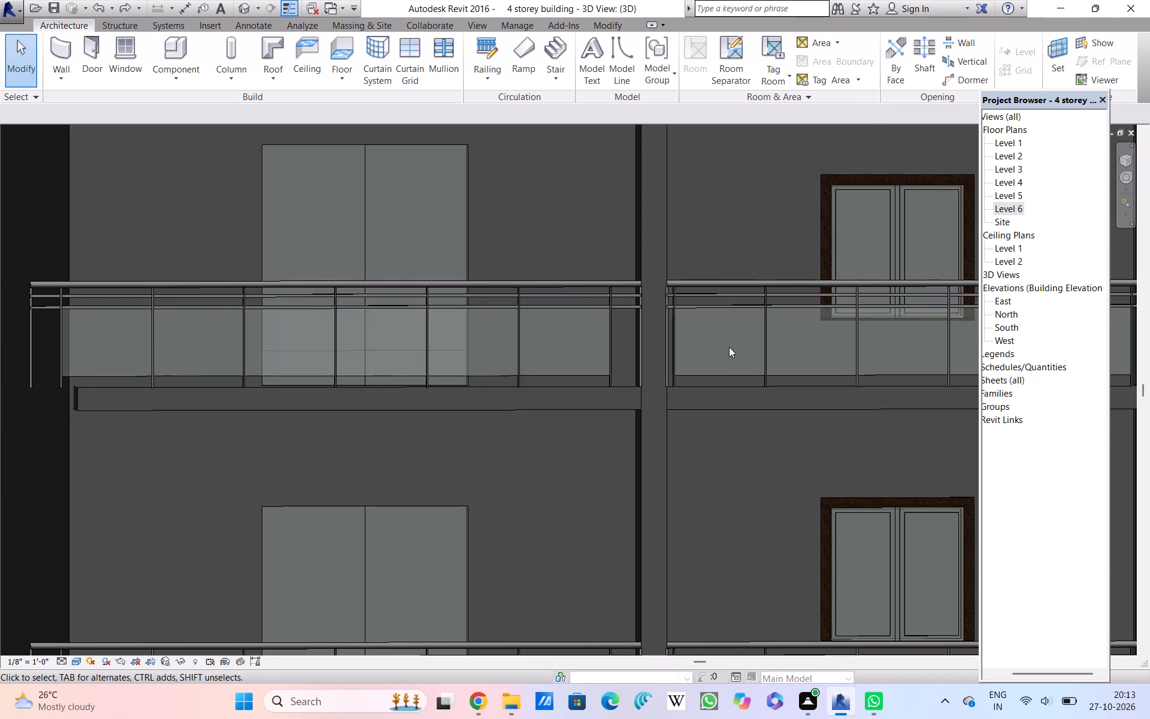
scroll(729, 347, "up", 1)
scroll(729, 347, "down", 4)
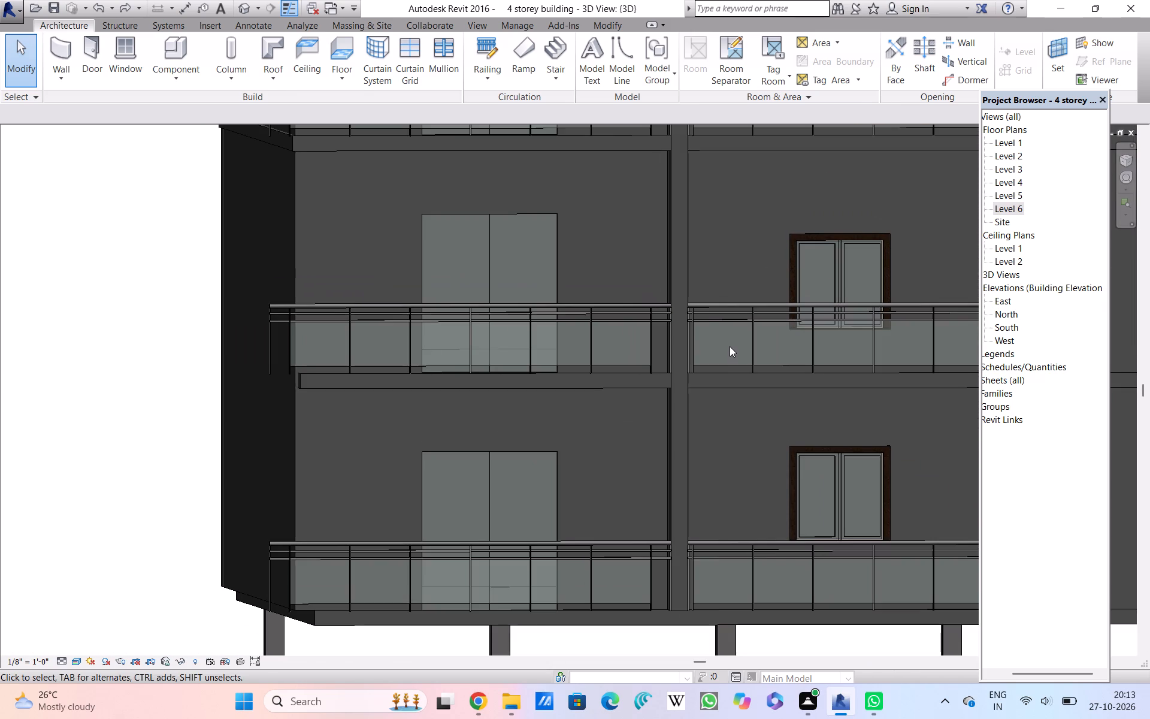
Inspect the second-lowest storey's glass railing and the wall dividing its balconies up close, and compare them with the full facade.
scroll(730, 346, "down", 3)
scroll(730, 346, "up", 8)
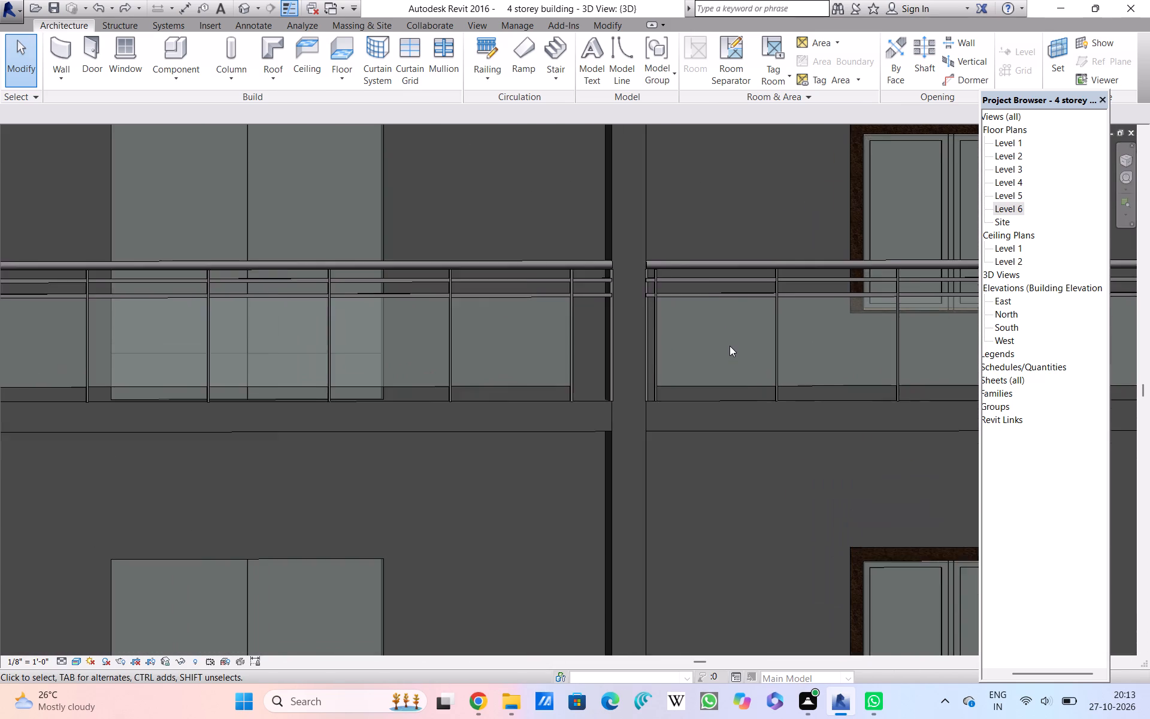
scroll(730, 346, "up", 11)
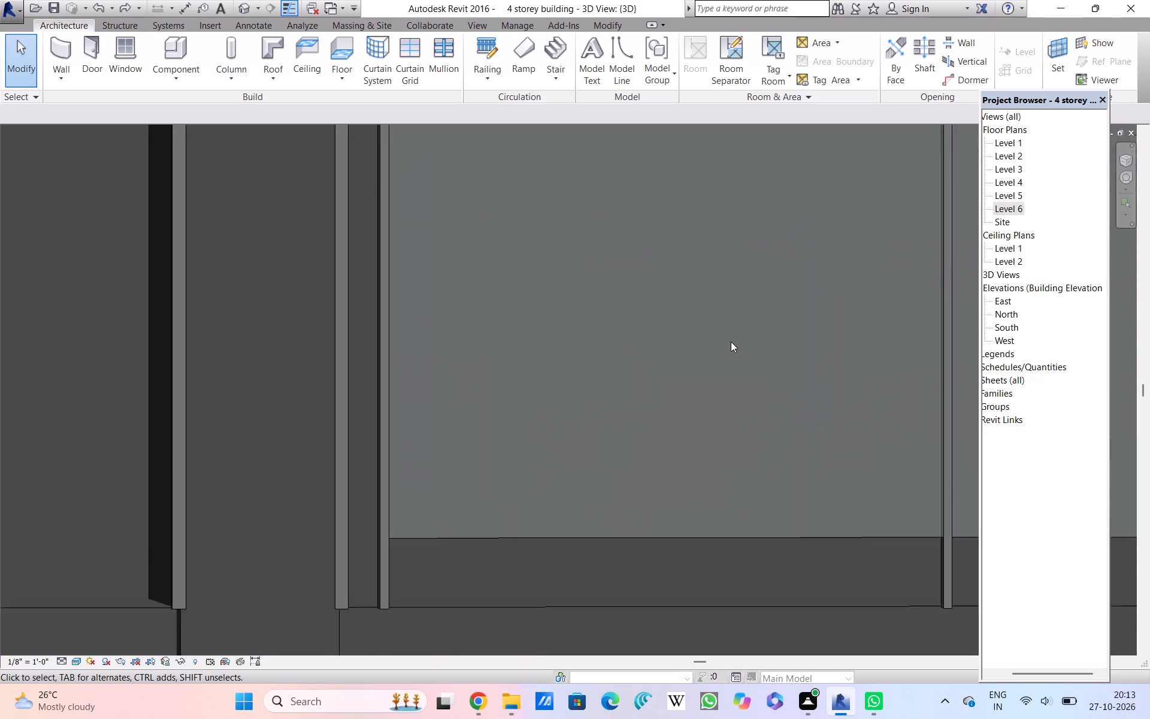
scroll(731, 342, "down", 14)
scroll(731, 342, "up", 5)
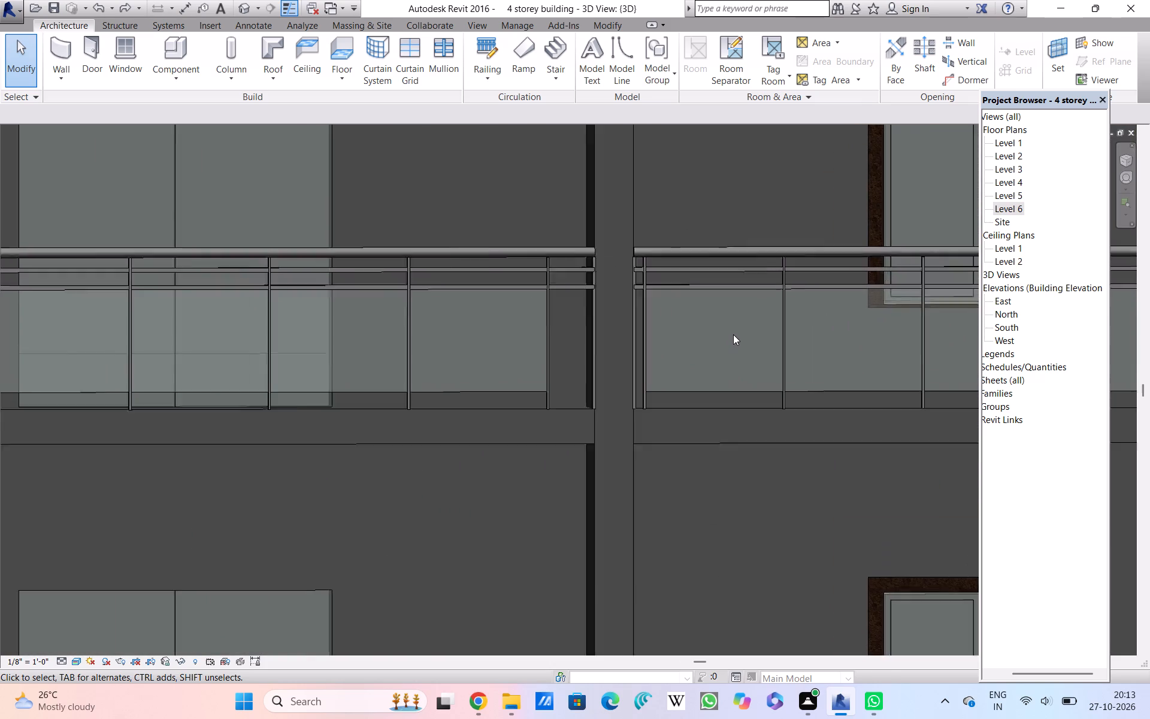
scroll(733, 334, "up", 8)
scroll(733, 336, "down", 10)
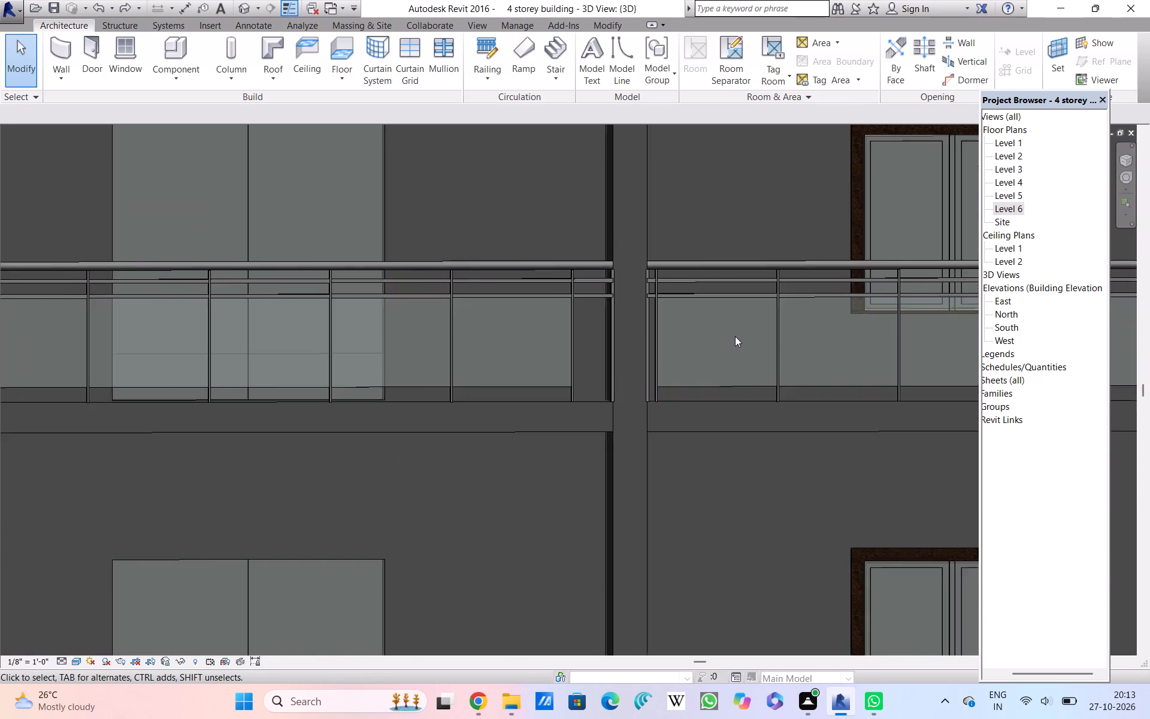
scroll(735, 336, "down", 15)
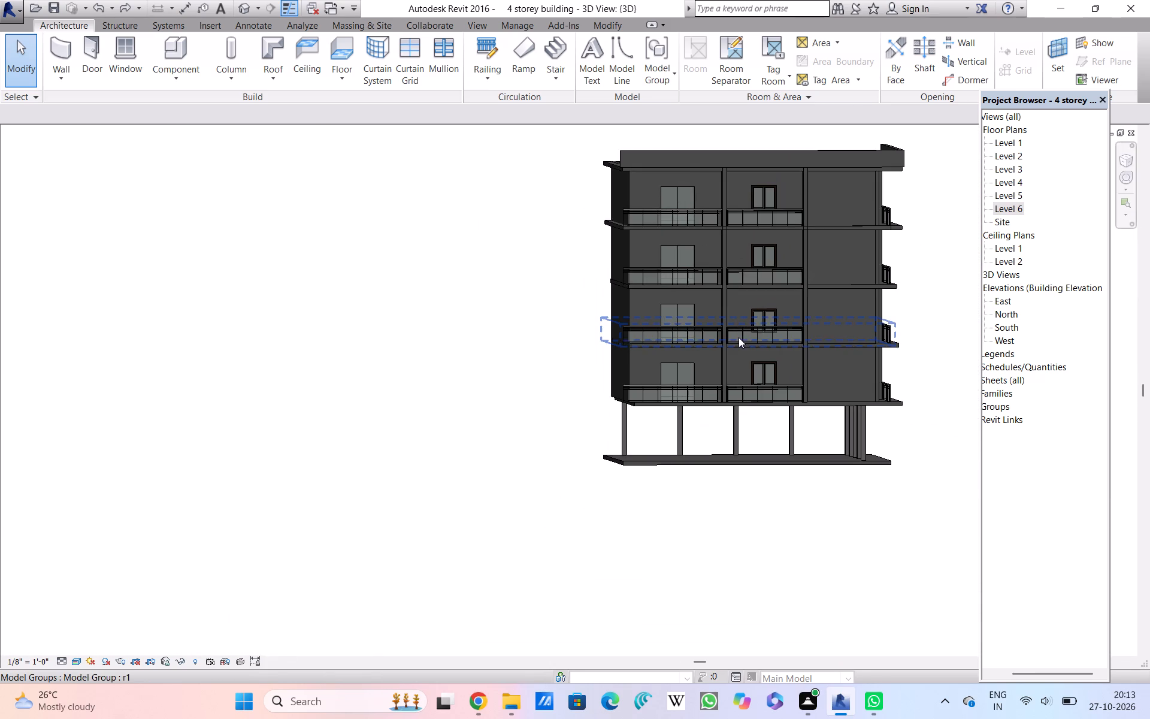
Inspect the second-lowest storey's railing bars and glass panel beside the dividing wall, and view the whole building.
scroll(739, 337, "up", 15)
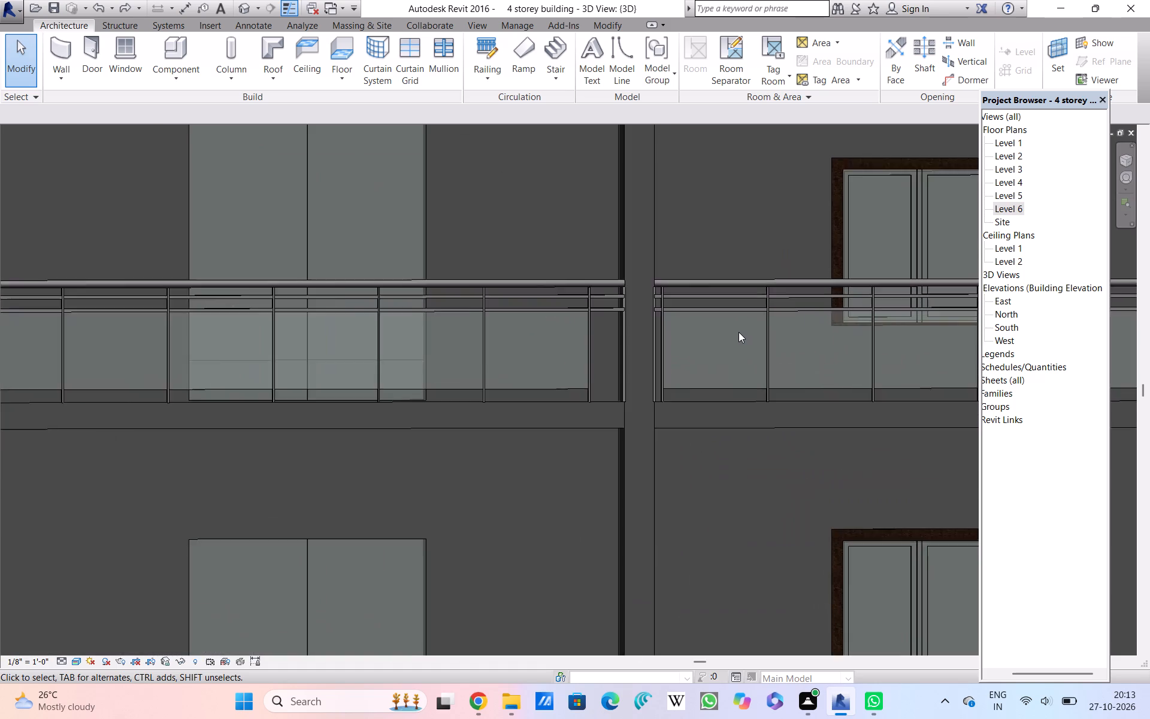
scroll(739, 332, "up", 12)
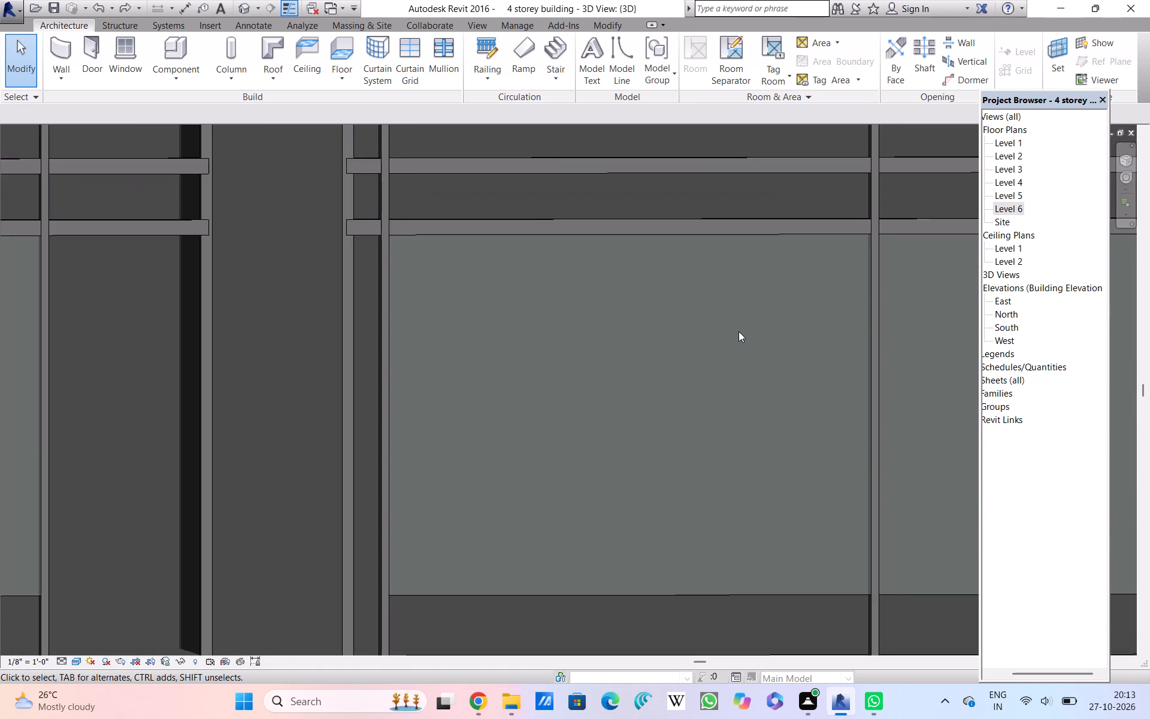
scroll(739, 331, "up", 11)
scroll(739, 331, "down", 3)
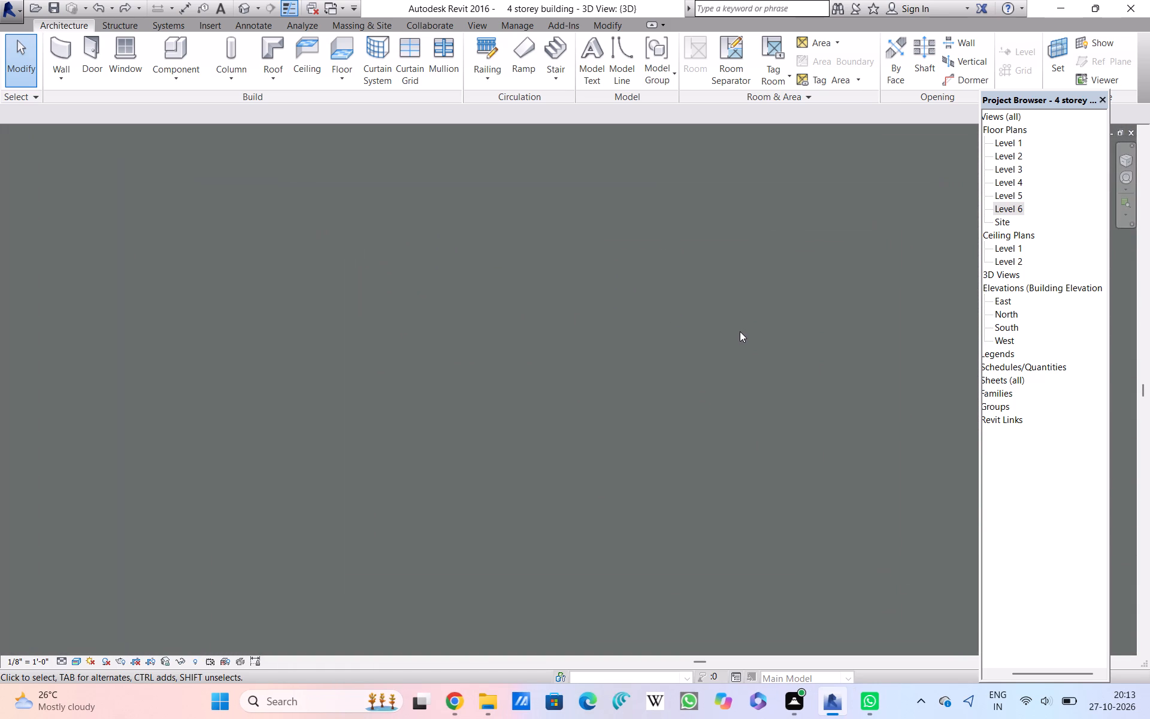
scroll(740, 331, "down", 20)
scroll(740, 331, "down", 3)
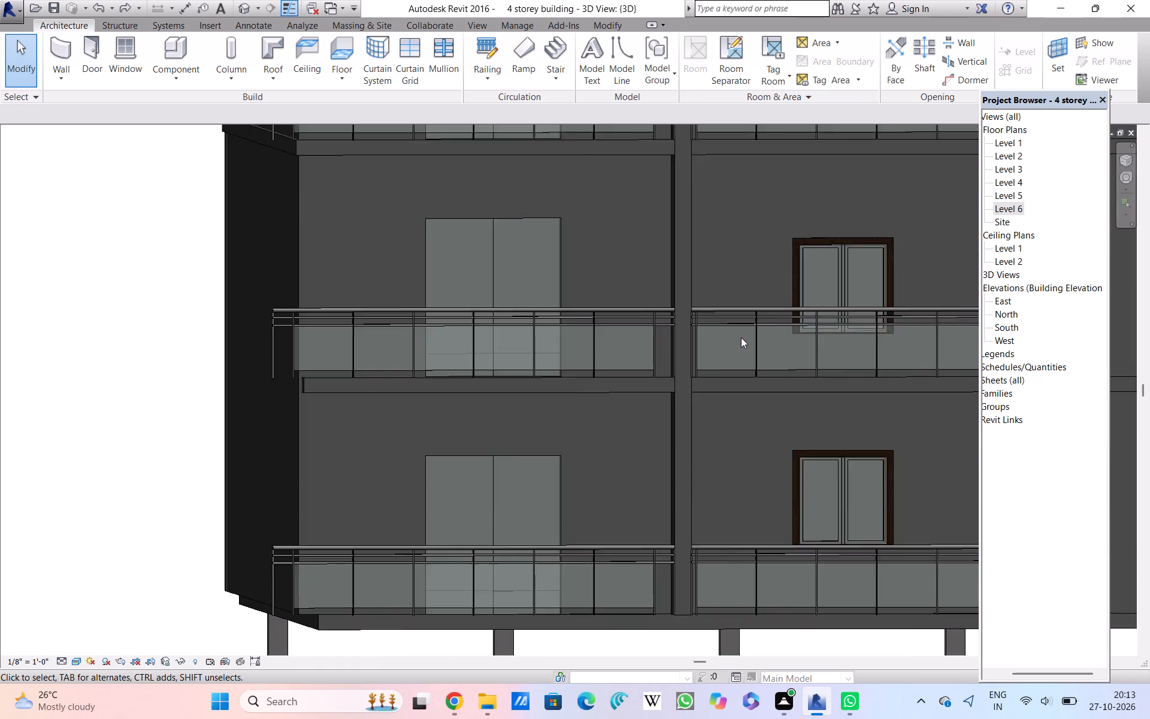
scroll(741, 337, "down", 15)
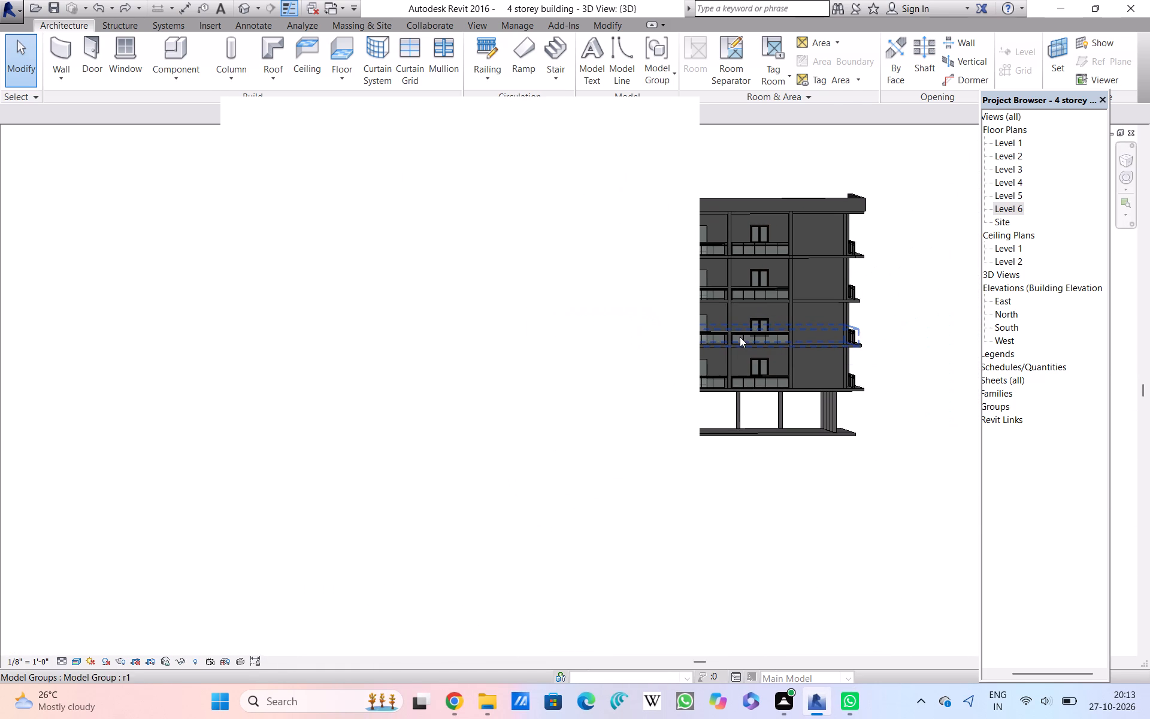
scroll(740, 337, "up", 2)
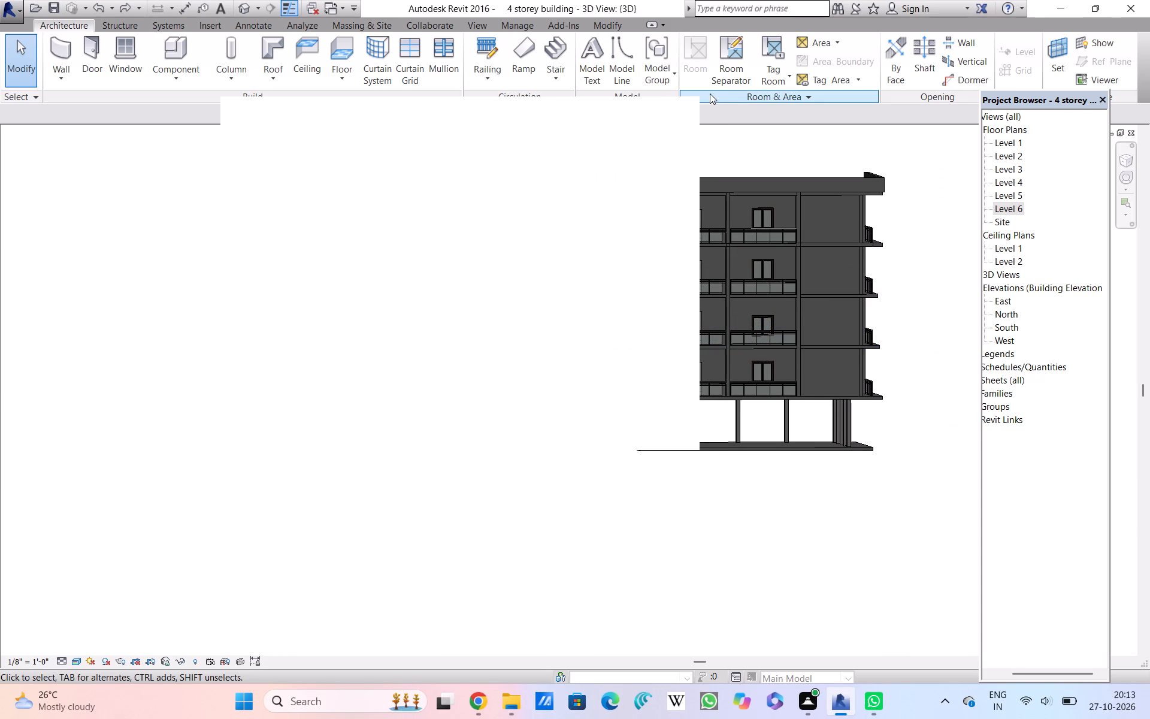
Dismiss the blank notification card covering the 3D view.
left_click(673, 129)
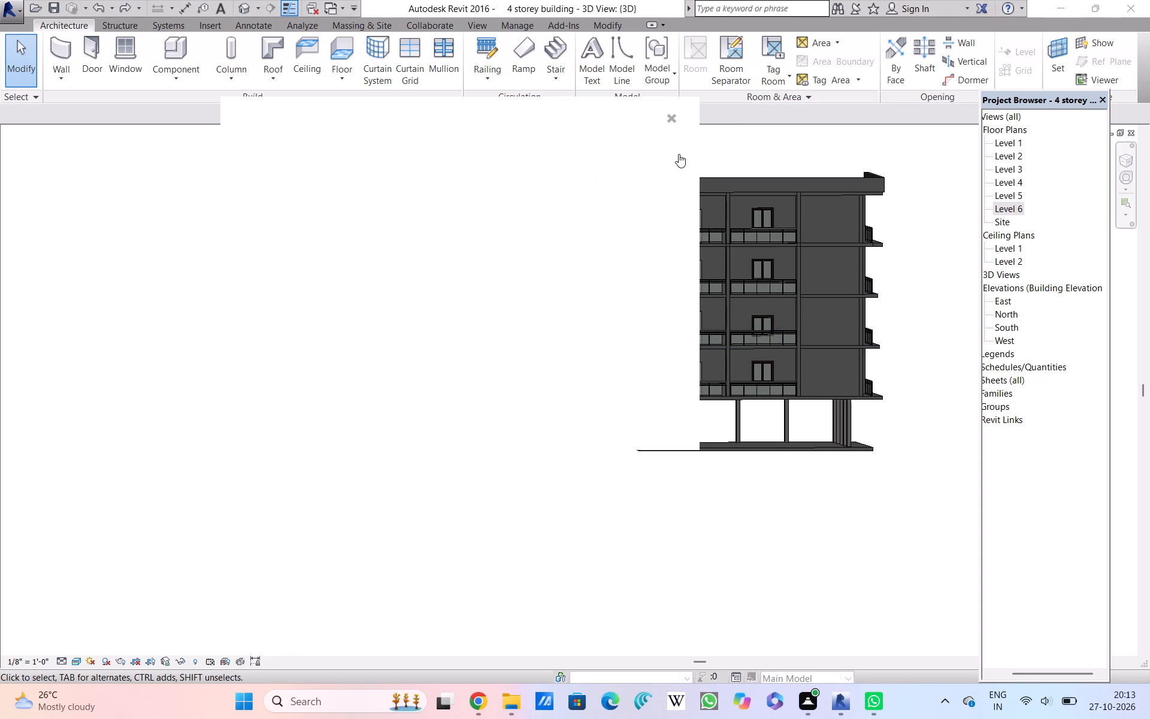
Examine the roof-edge wall and overhanging roof slab above the top storey's double door and balcony railing.
scroll(702, 204, "down", 3)
scroll(702, 204, "up", 7)
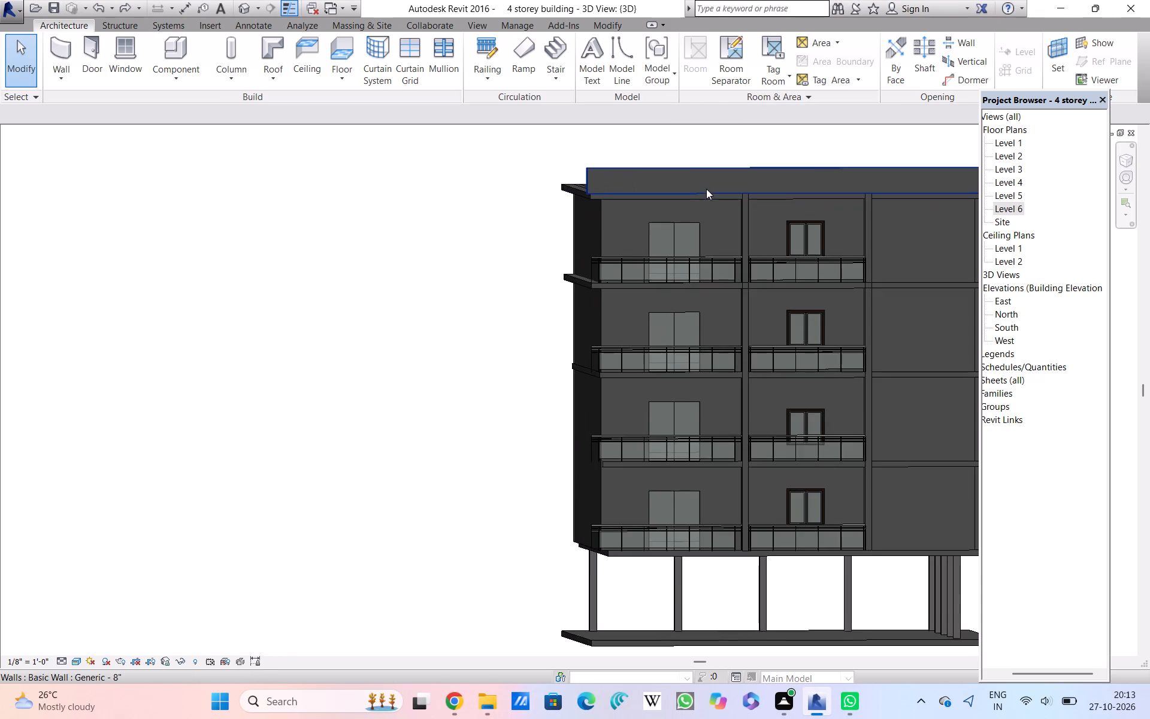
scroll(706, 189, "up", 2)
scroll(708, 188, "down", 1)
scroll(709, 186, "up", 2)
scroll(725, 164, "down", 3)
scroll(738, 152, "up", 2)
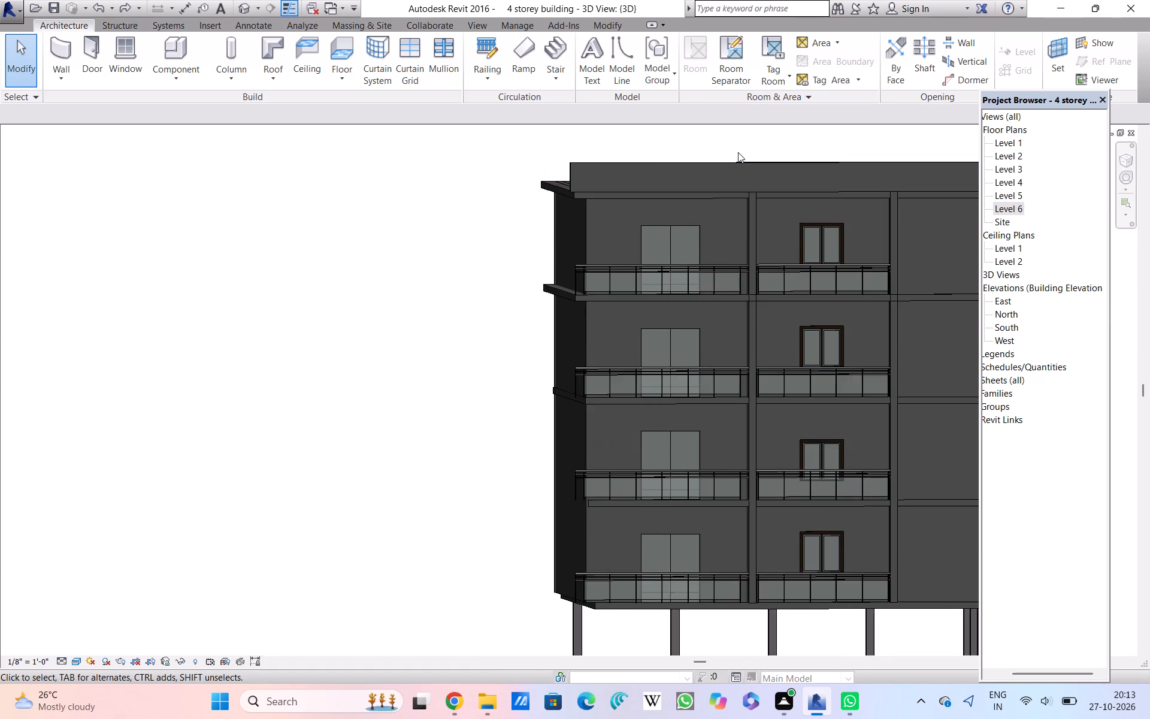
scroll(738, 152, "up", 10)
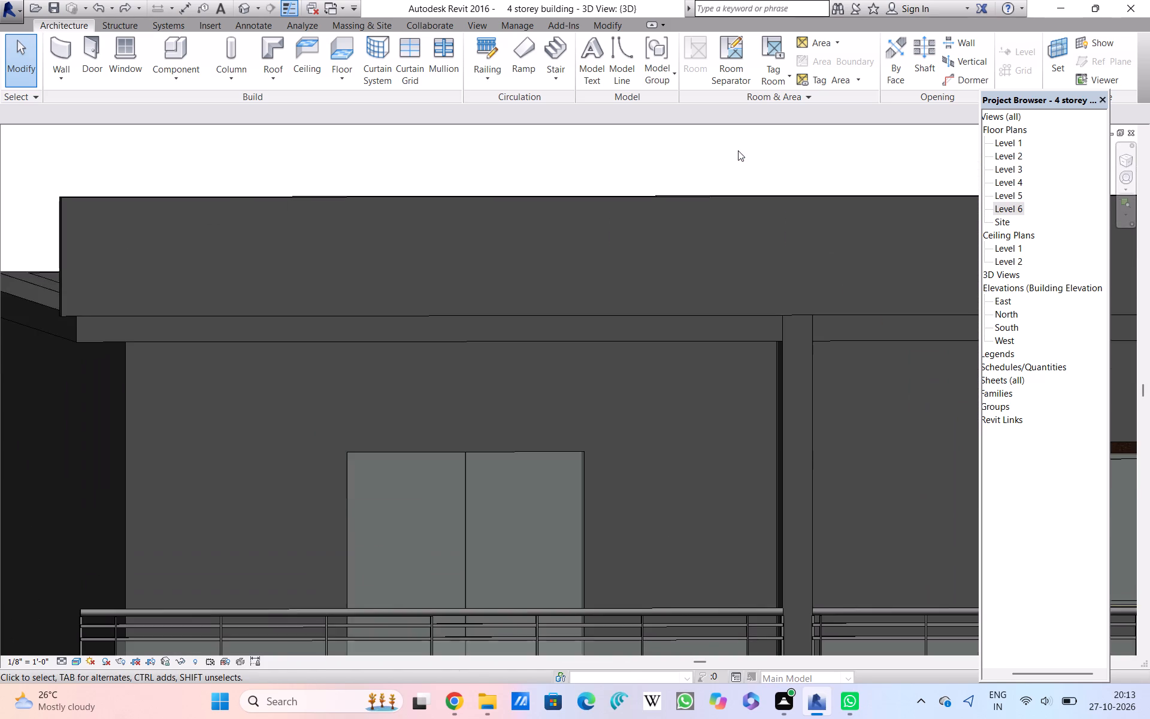
scroll(738, 150, "up", 3)
scroll(738, 150, "down", 7)
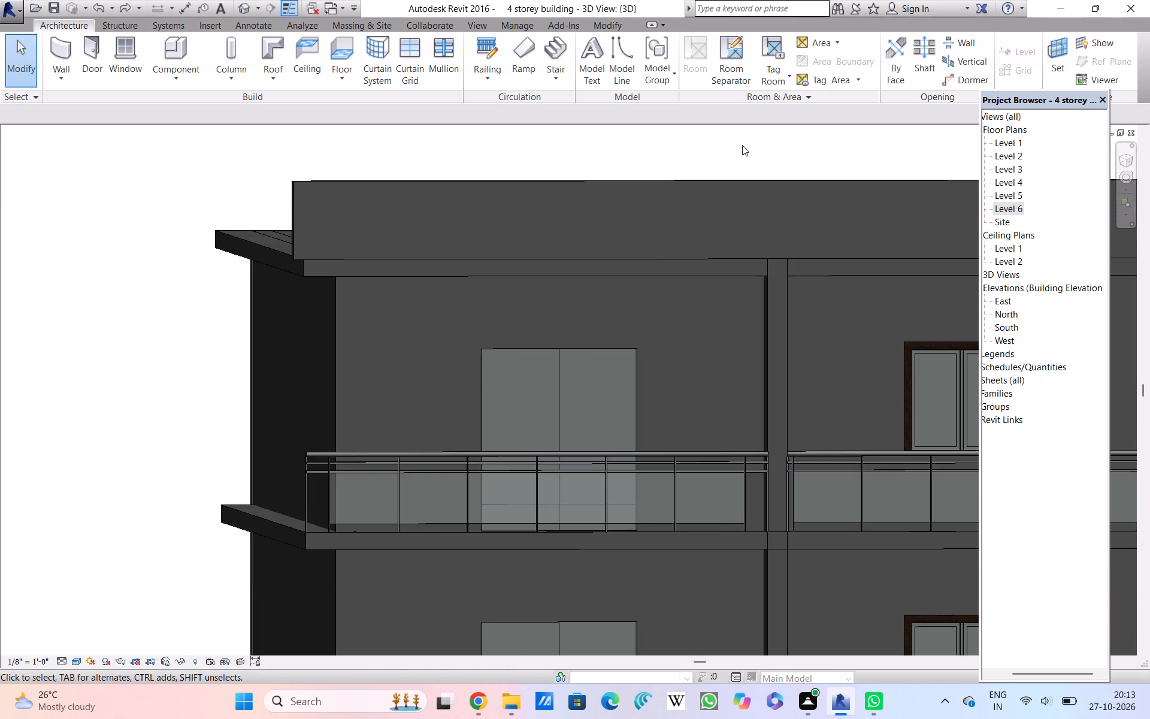
scroll(742, 144, "down", 9)
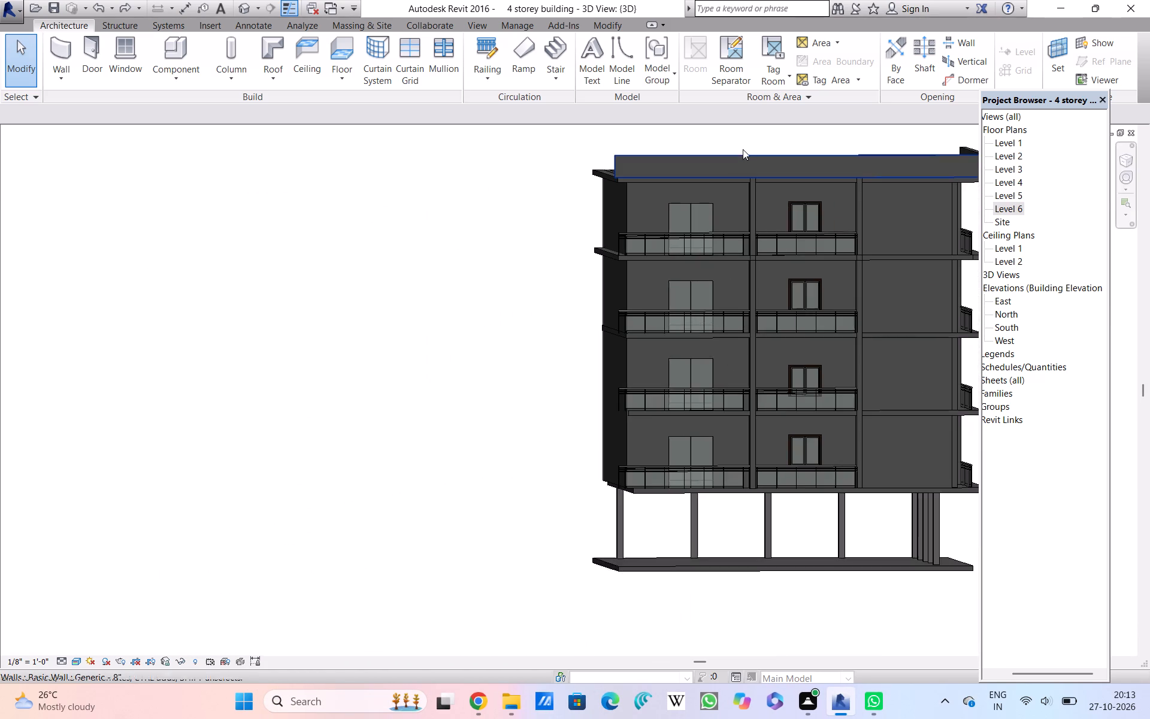
Compare the roof-edge wall and top-storey balconies with the storeys below and the ground-level columns.
scroll(742, 152, "up", 3)
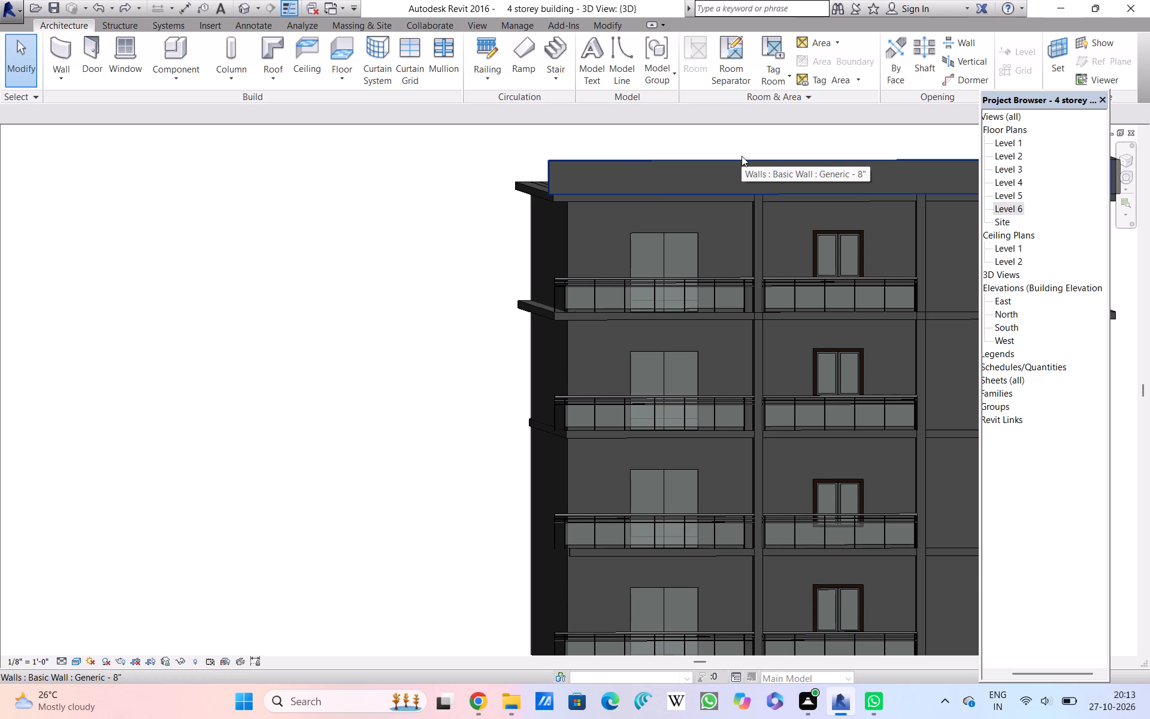
scroll(742, 155, "down", 2)
scroll(742, 156, "up", 3)
scroll(742, 155, "down", 3)
scroll(744, 146, "up", 3)
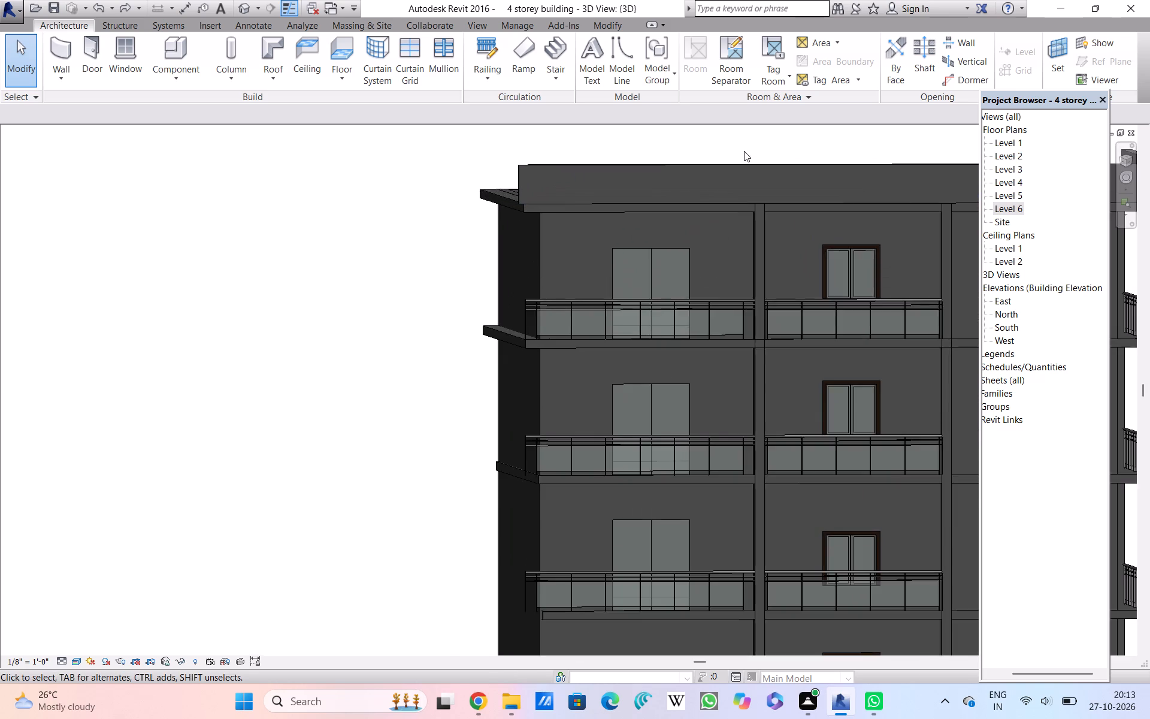
scroll(744, 150, "up", 7)
scroll(744, 142, "down", 6)
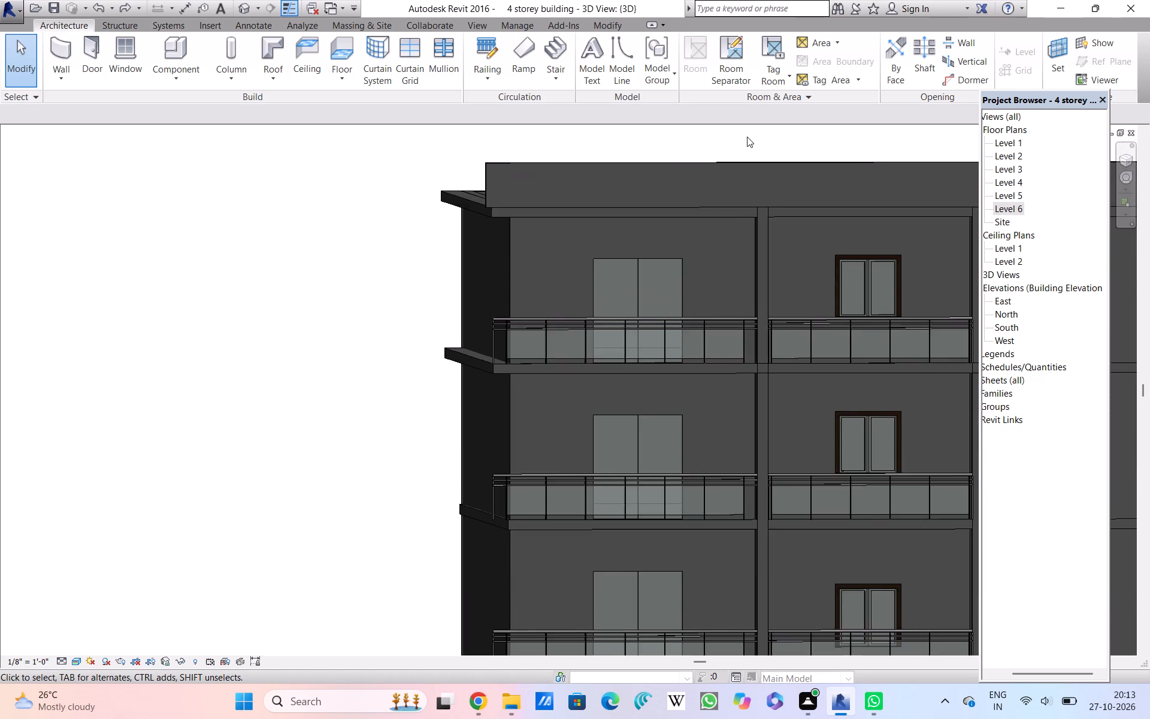
scroll(747, 137, "down", 4)
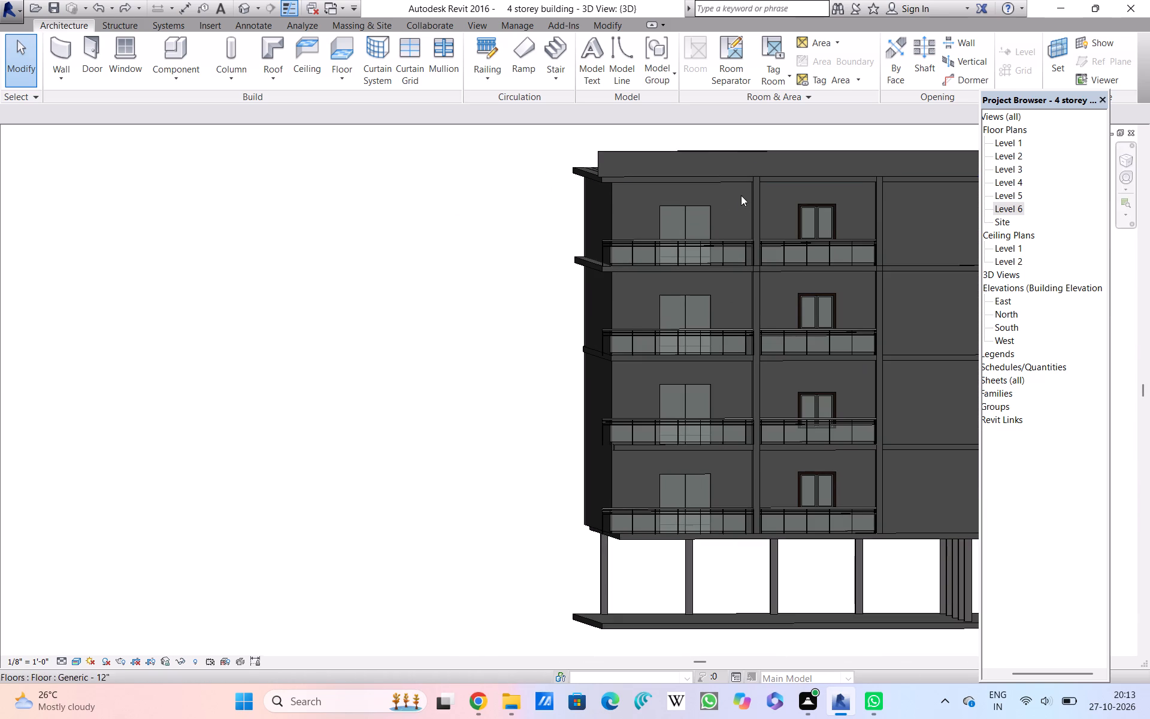
Inspect the top storey's double door and balcony railing where it meets the dividing wall.
scroll(743, 220, "up", 9)
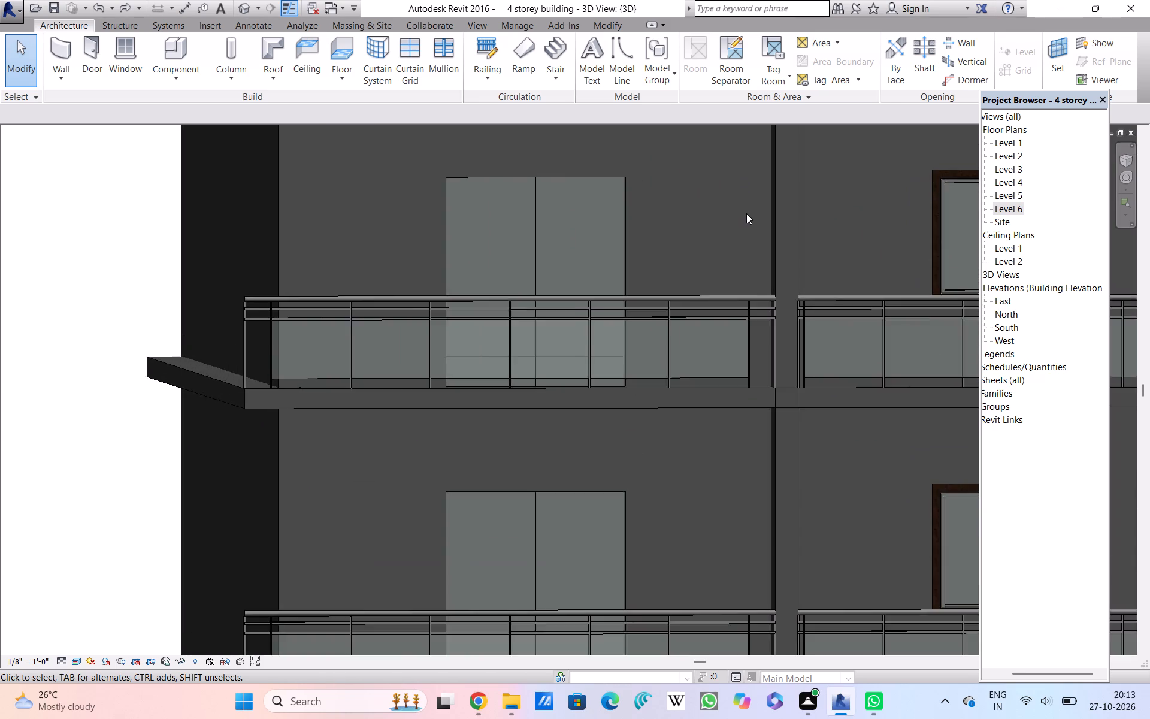
scroll(747, 210, "up", 10)
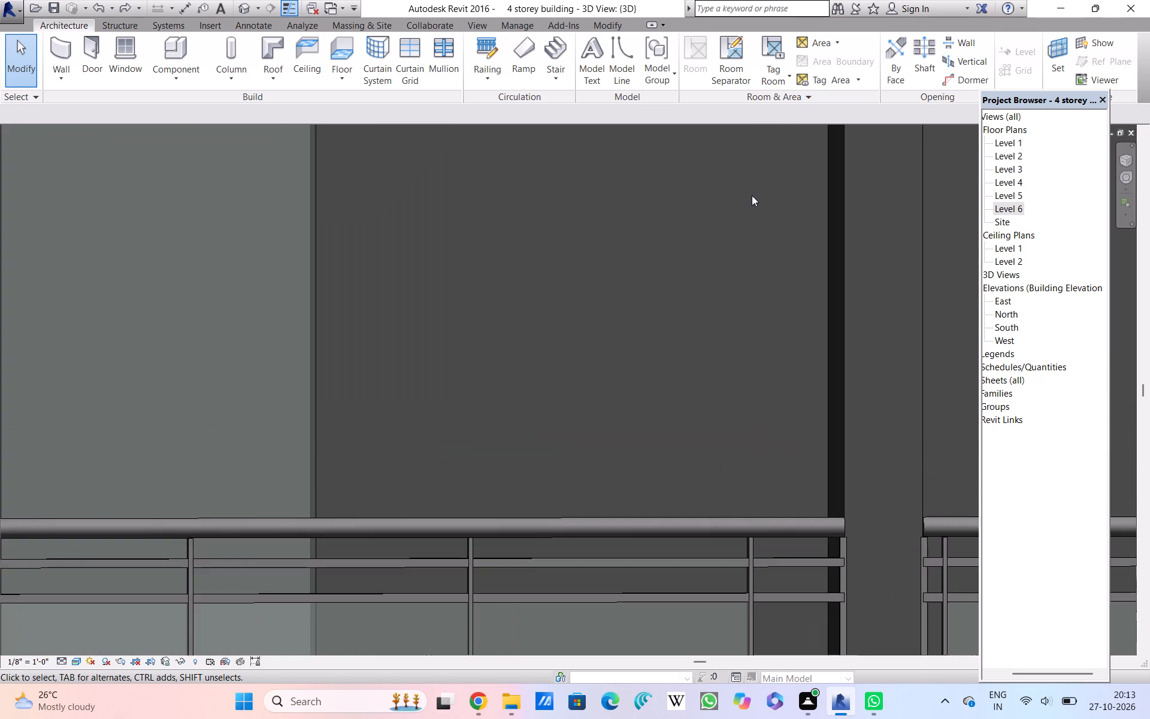
scroll(753, 191, "up", 2)
scroll(753, 191, "down", 2)
scroll(753, 191, "up", 2)
scroll(753, 191, "down", 8)
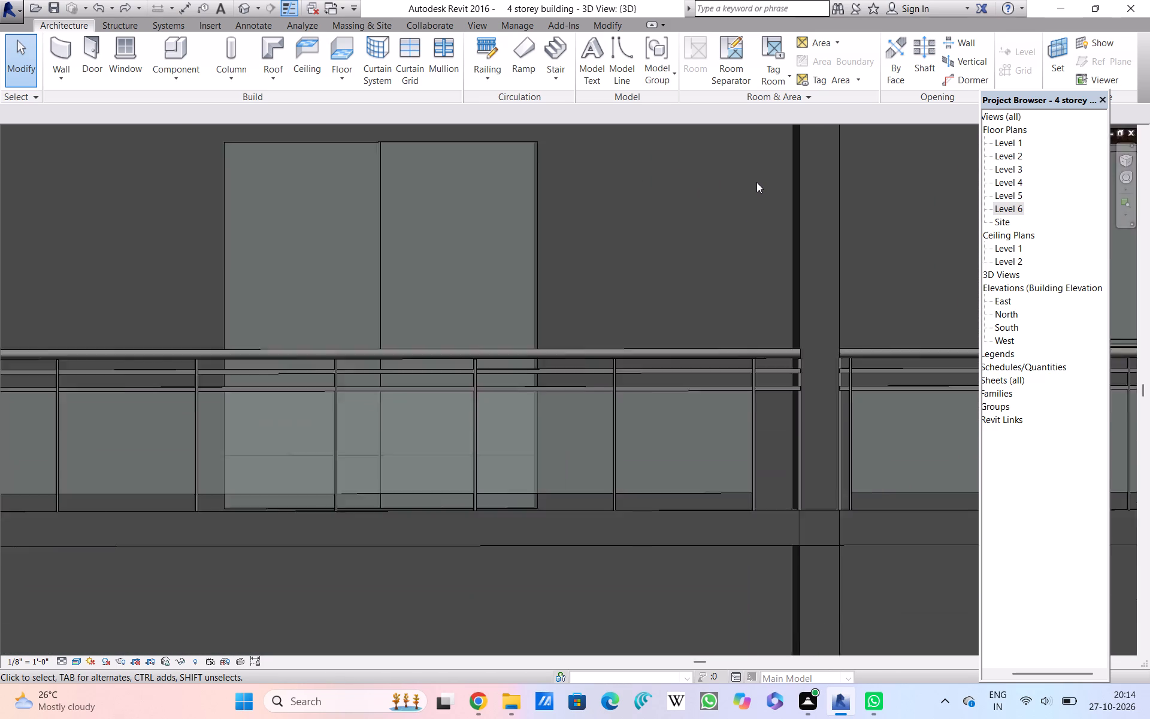
scroll(756, 182, "up", 2)
scroll(756, 182, "down", 2)
scroll(756, 182, "up", 1)
scroll(756, 182, "down", 5)
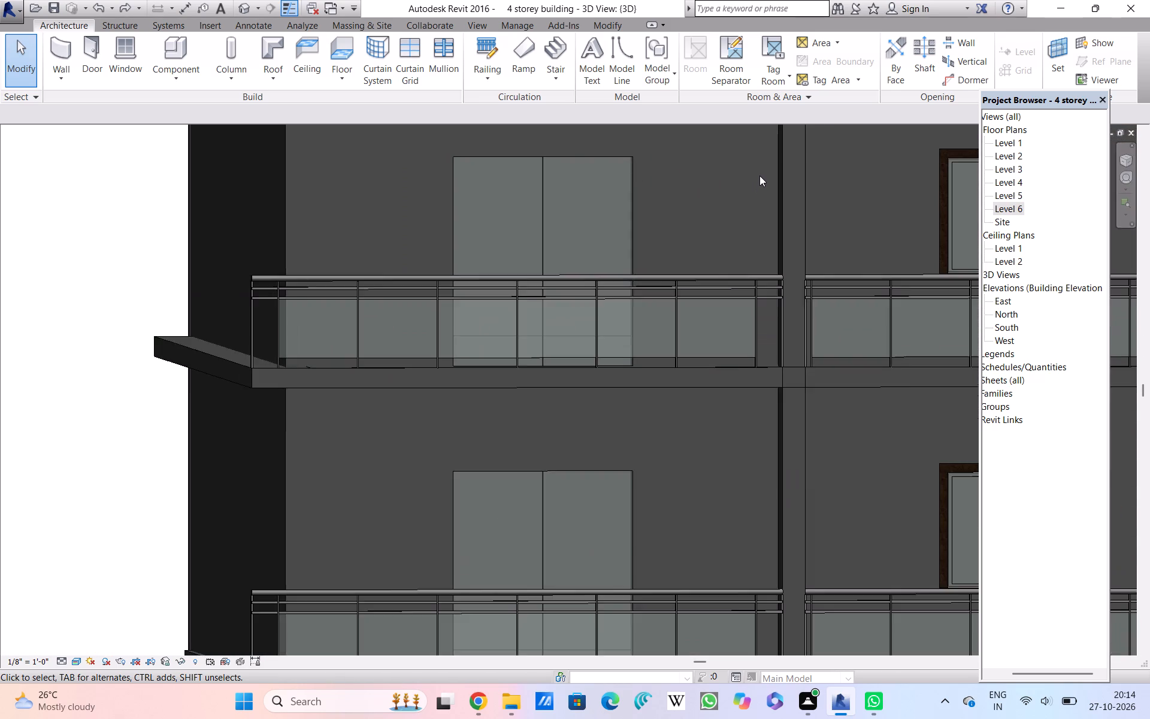
Compare the top storey's balcony railings, floor edge and casement window with those of the storeys below.
scroll(759, 176, "up", 6)
scroll(759, 176, "down", 8)
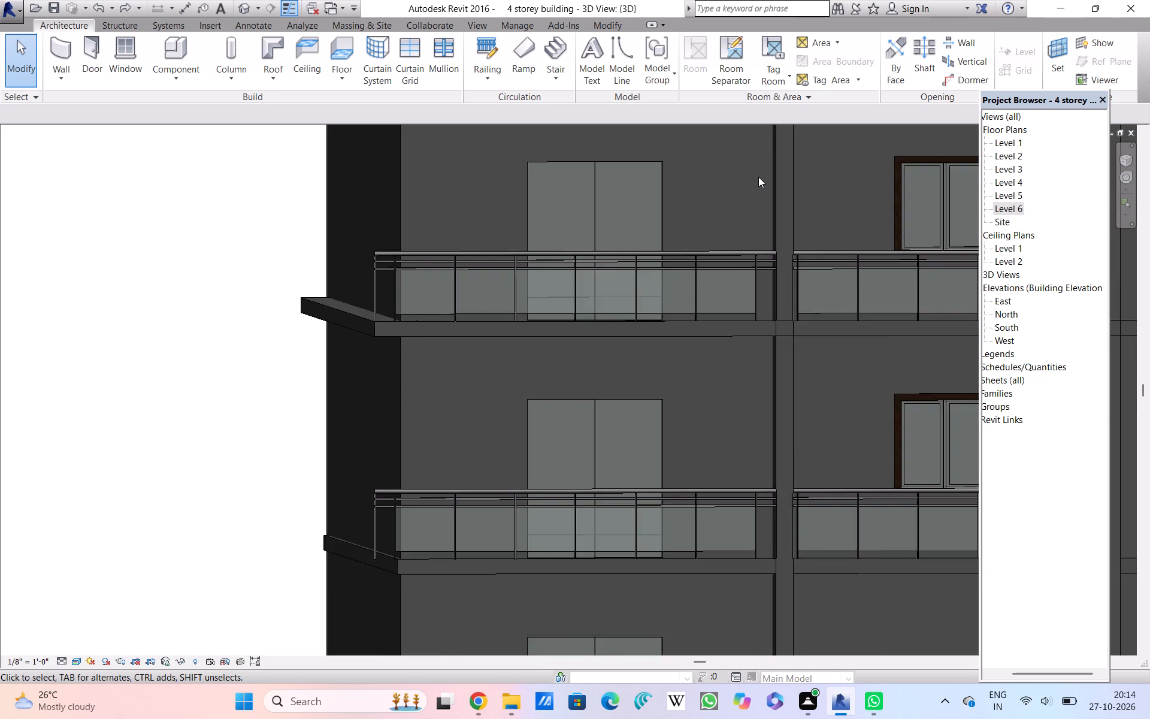
scroll(758, 177, "down", 6)
scroll(758, 178, "up", 3)
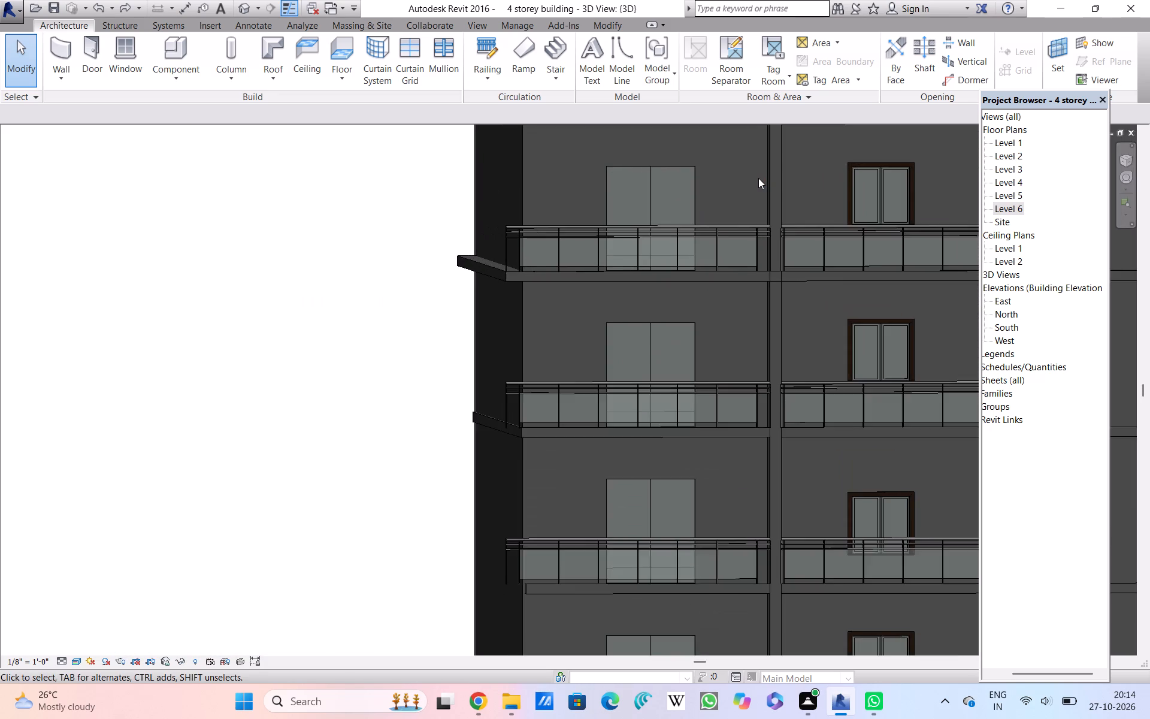
scroll(758, 178, "up", 11)
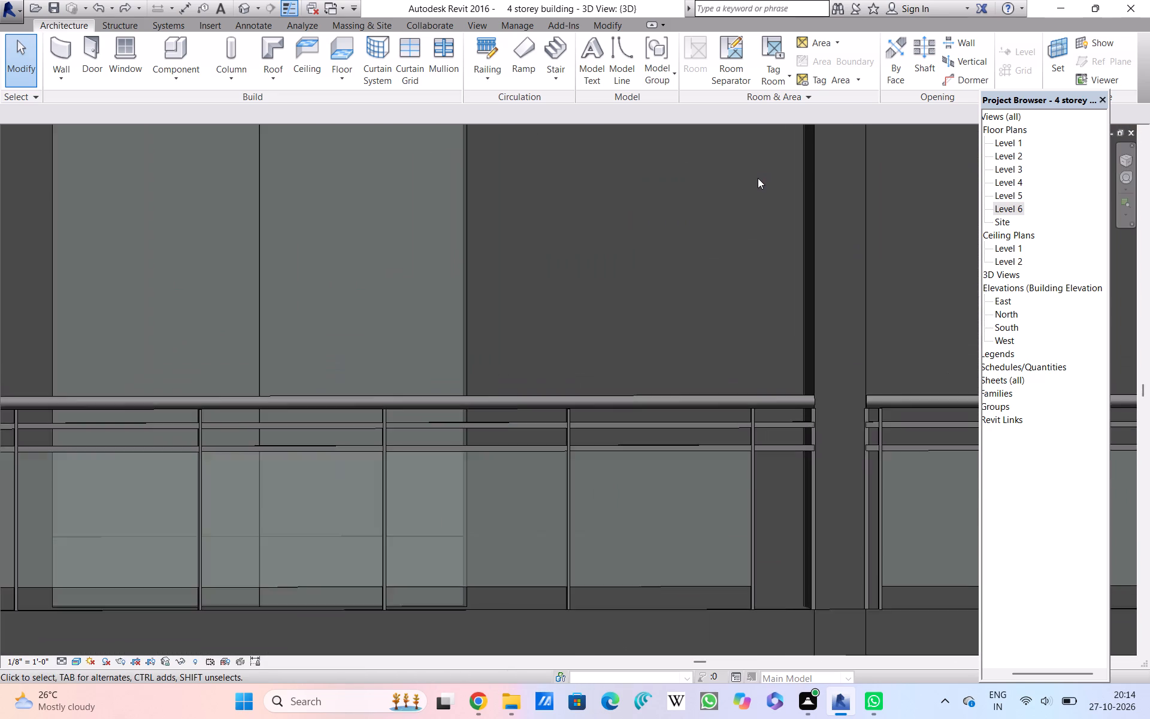
scroll(758, 178, "up", 4)
scroll(756, 178, "down", 15)
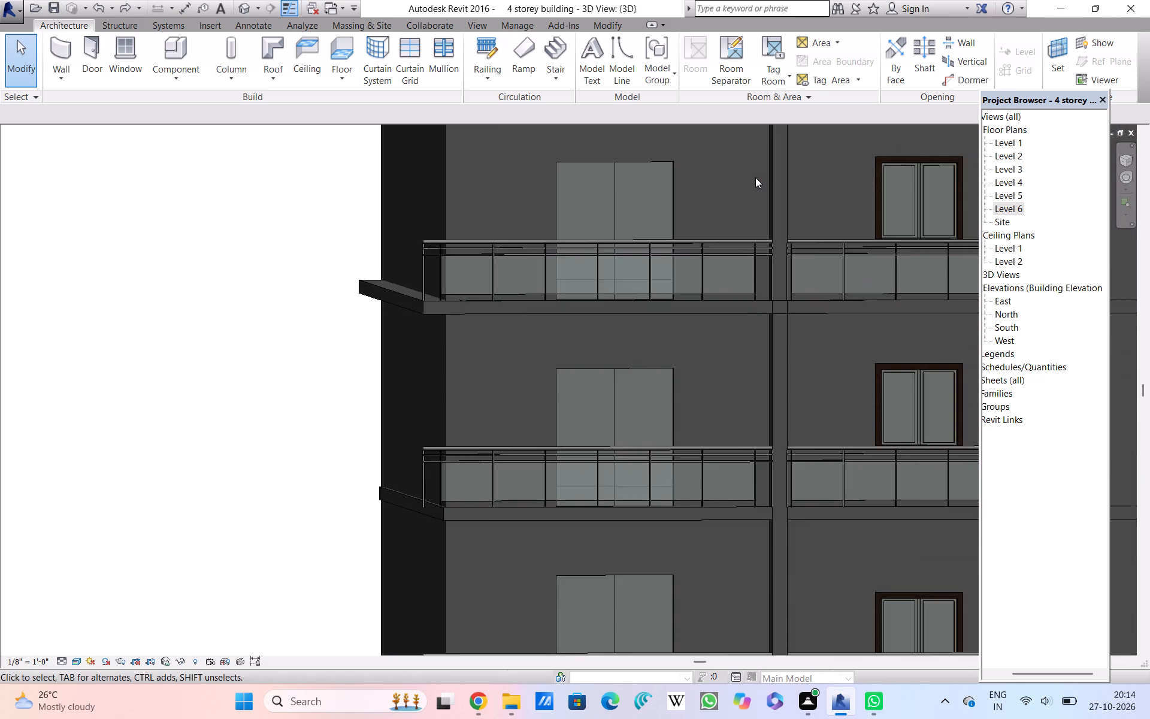
scroll(755, 177, "down", 8)
scroll(726, 202, "up", 3)
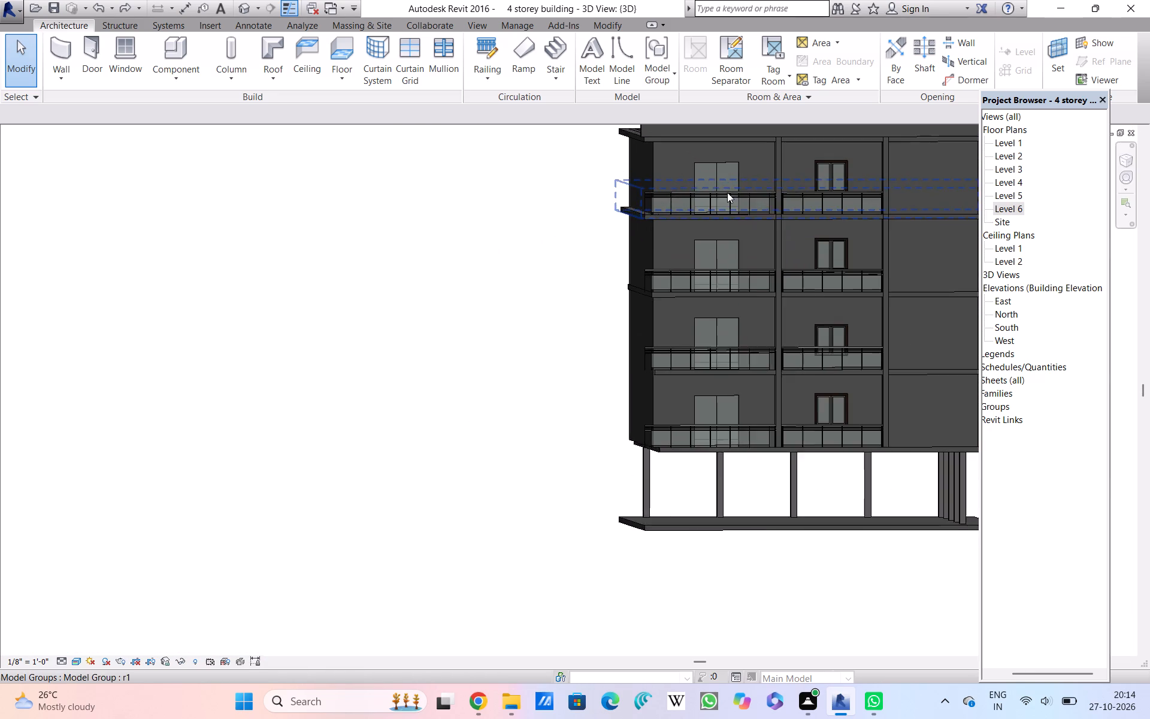
Examine the top storey's double door and its alignment with the balcony doors on the lower storeys.
scroll(728, 189, "up", 4)
scroll(728, 189, "down", 2)
scroll(728, 190, "up", 1)
scroll(728, 190, "down", 2)
scroll(728, 190, "up", 1)
scroll(728, 190, "down", 1)
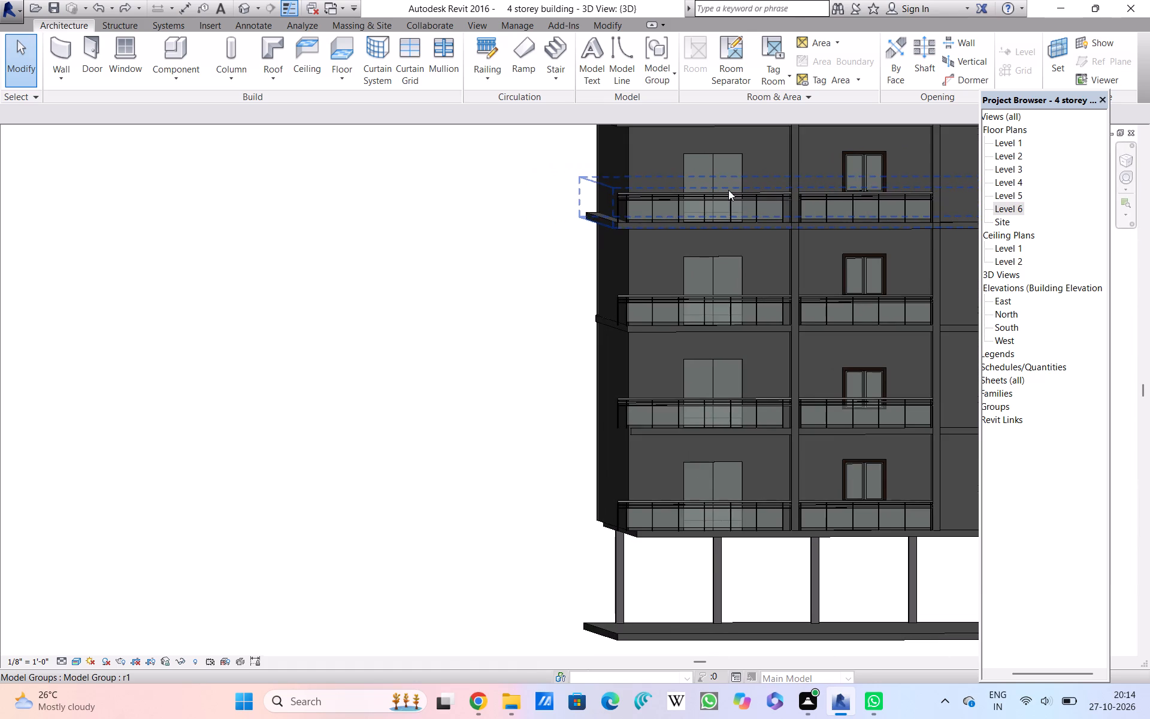
scroll(728, 190, "up", 1)
scroll(728, 190, "down", 2)
scroll(730, 168, "up", 6)
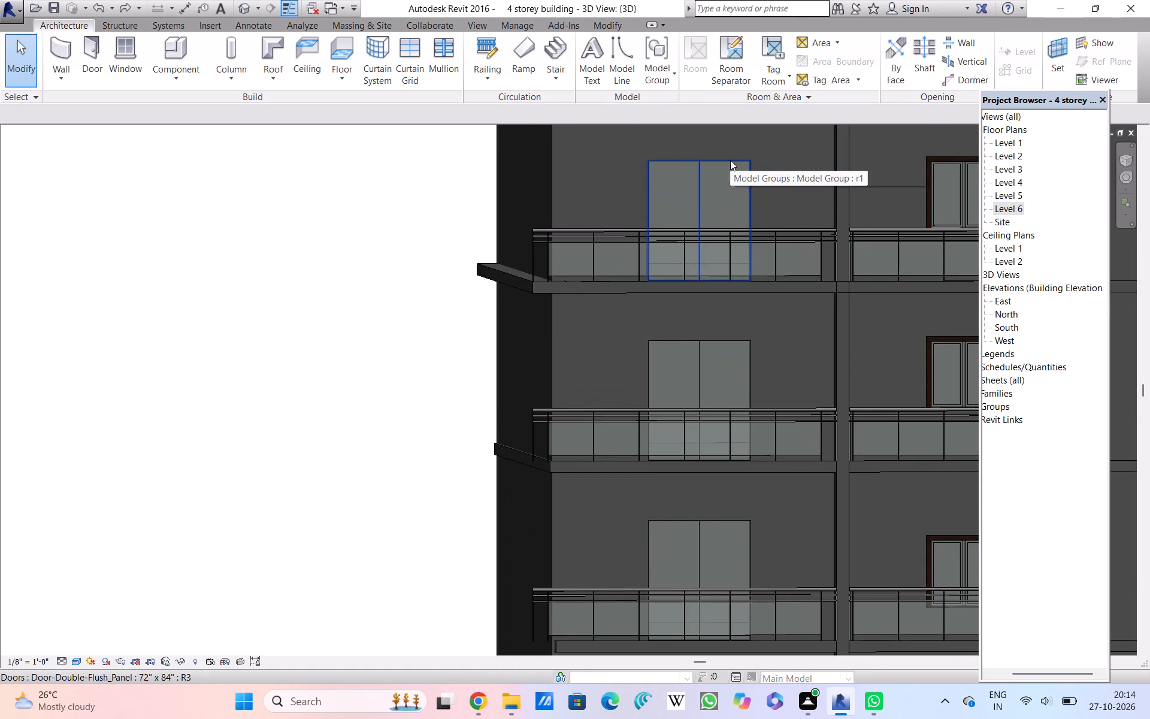
scroll(730, 160, "up", 2)
scroll(730, 160, "down", 6)
scroll(733, 157, "up", 1)
scroll(733, 157, "down", 1)
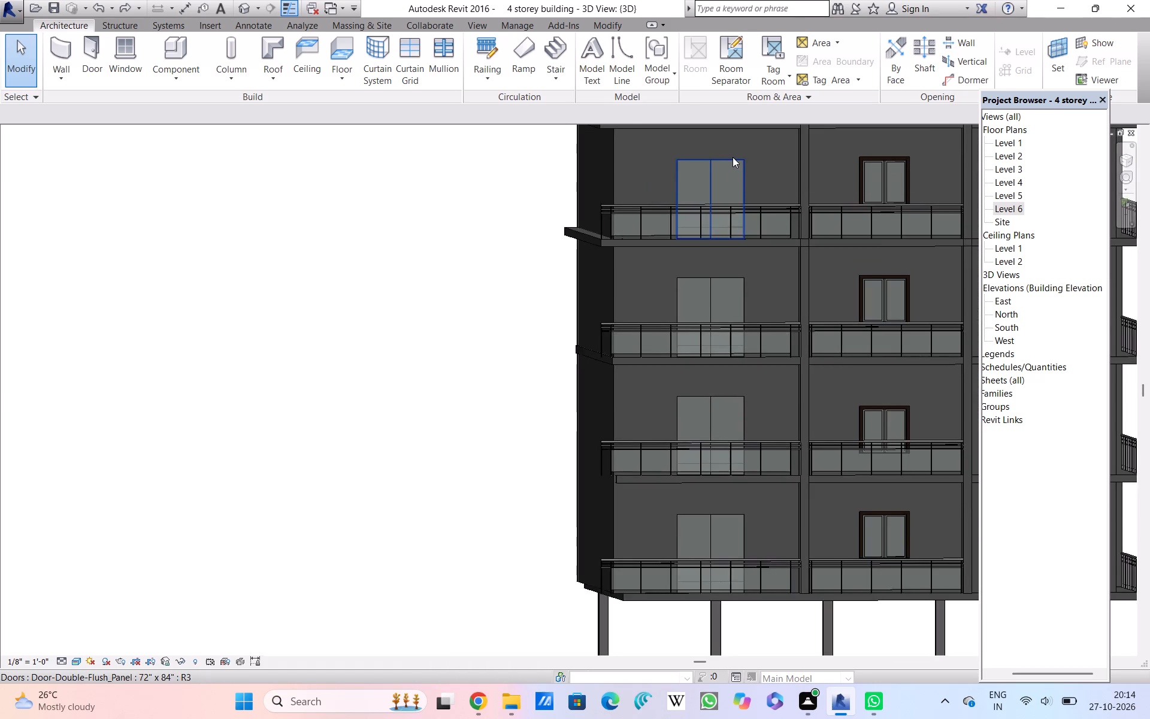
scroll(733, 158, "up", 5)
scroll(733, 157, "down", 5)
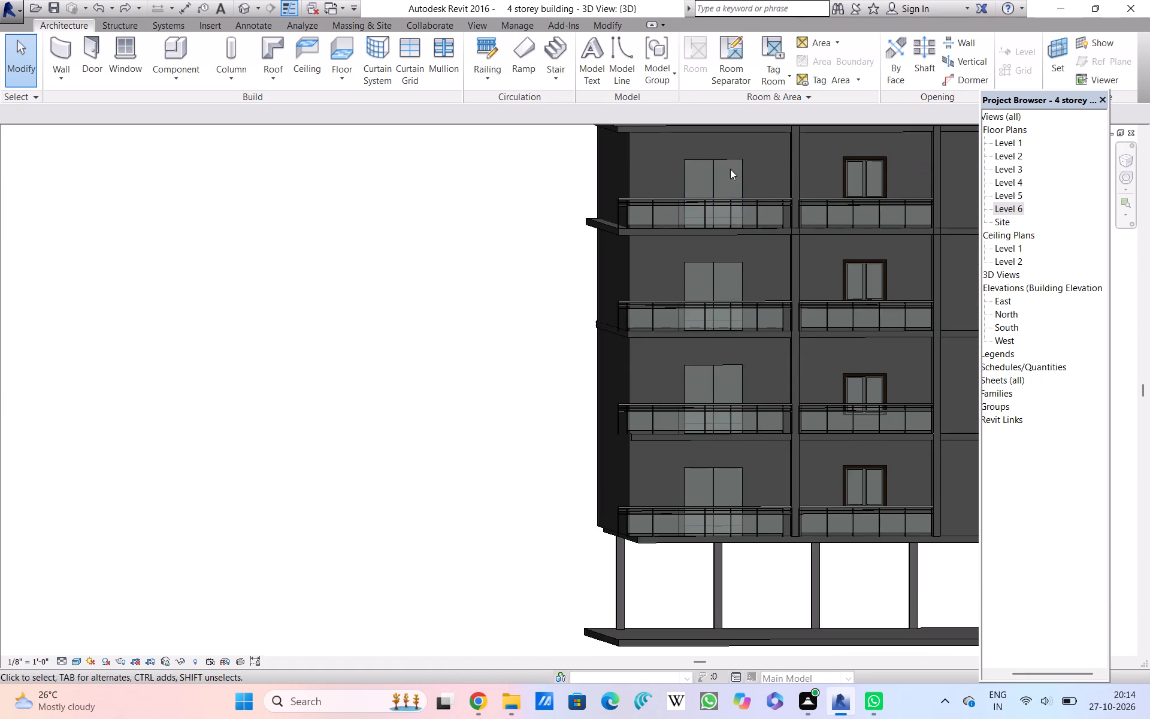
Examine the corner wall and projecting floor slab beside the top storey's double door, and view the whole building.
scroll(721, 175, "down", 6)
scroll(673, 185, "down", 1)
scroll(673, 185, "up", 2)
scroll(673, 185, "down", 3)
scroll(676, 173, "up", 8)
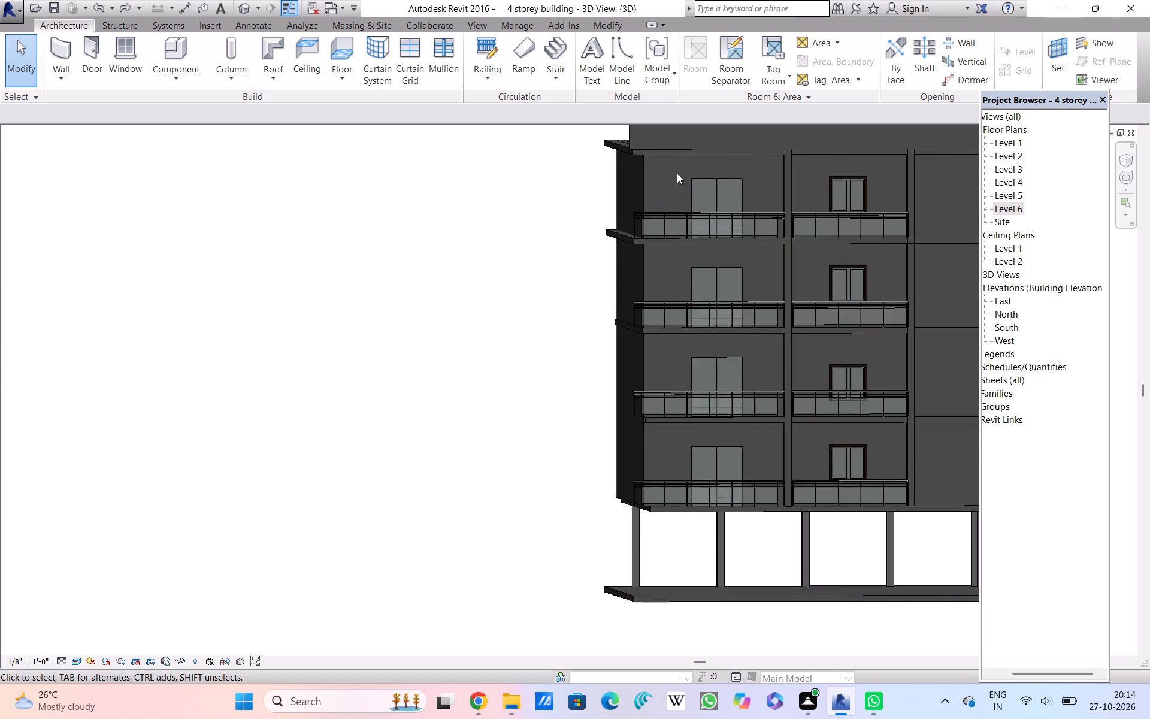
scroll(677, 173, "up", 4)
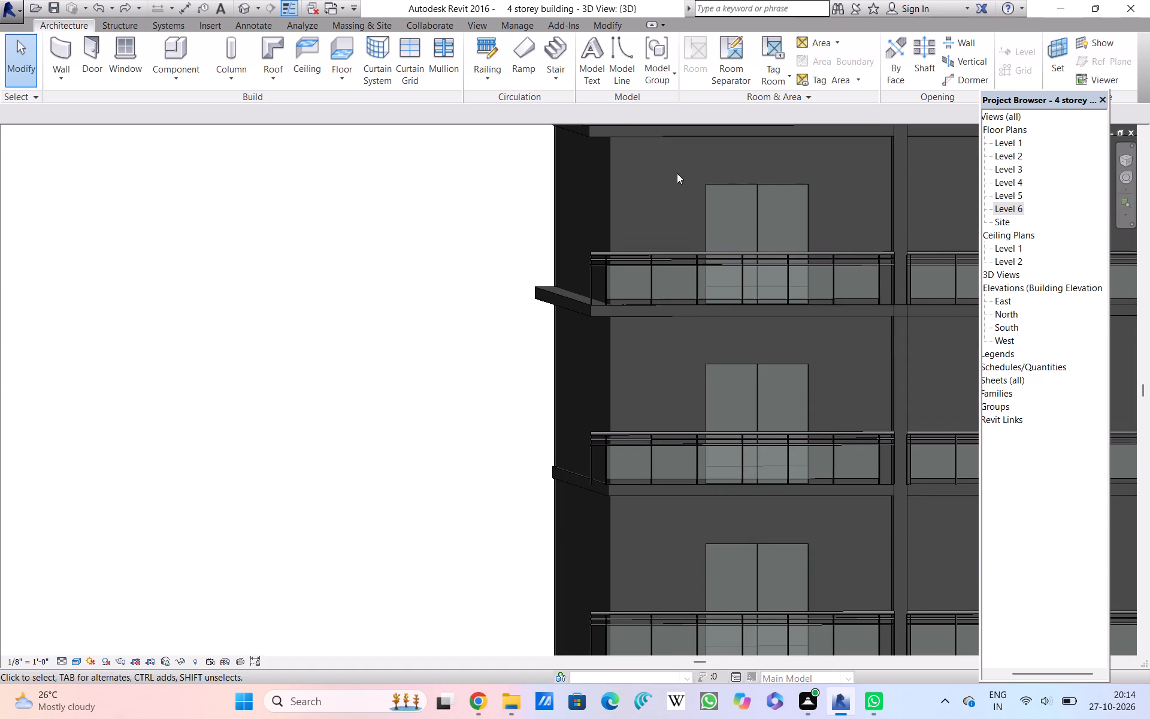
scroll(677, 173, "up", 4)
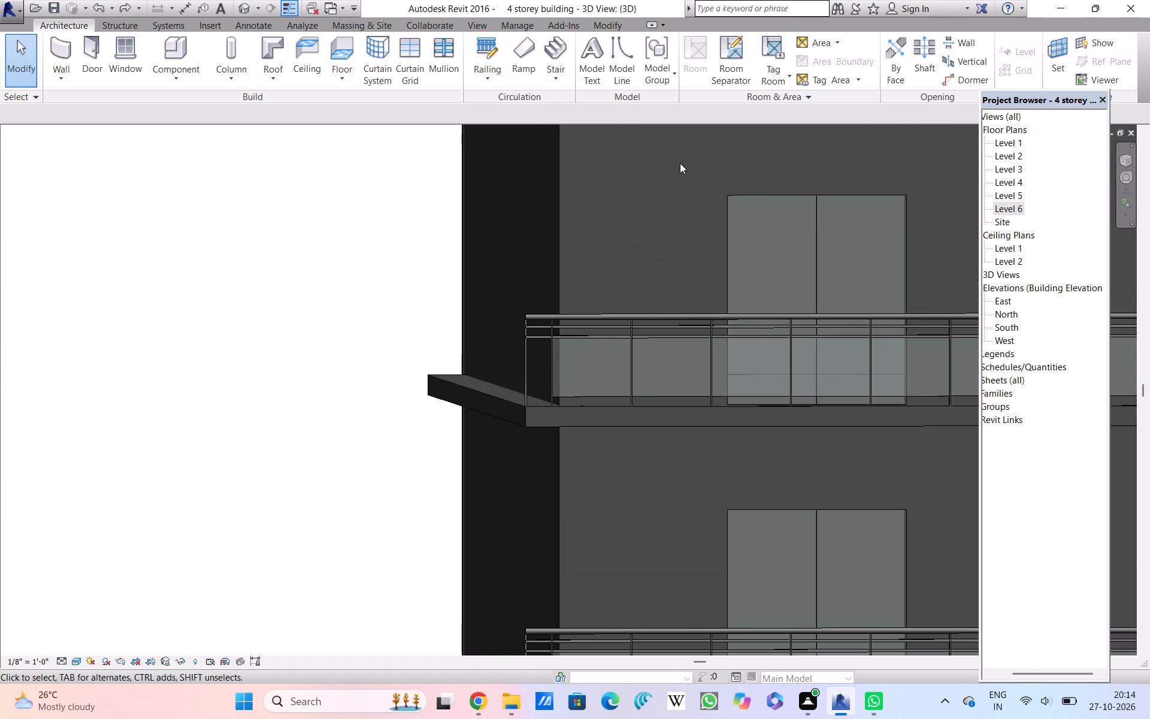
scroll(680, 163, "up", 1)
scroll(680, 162, "down", 4)
scroll(683, 155, "up", 13)
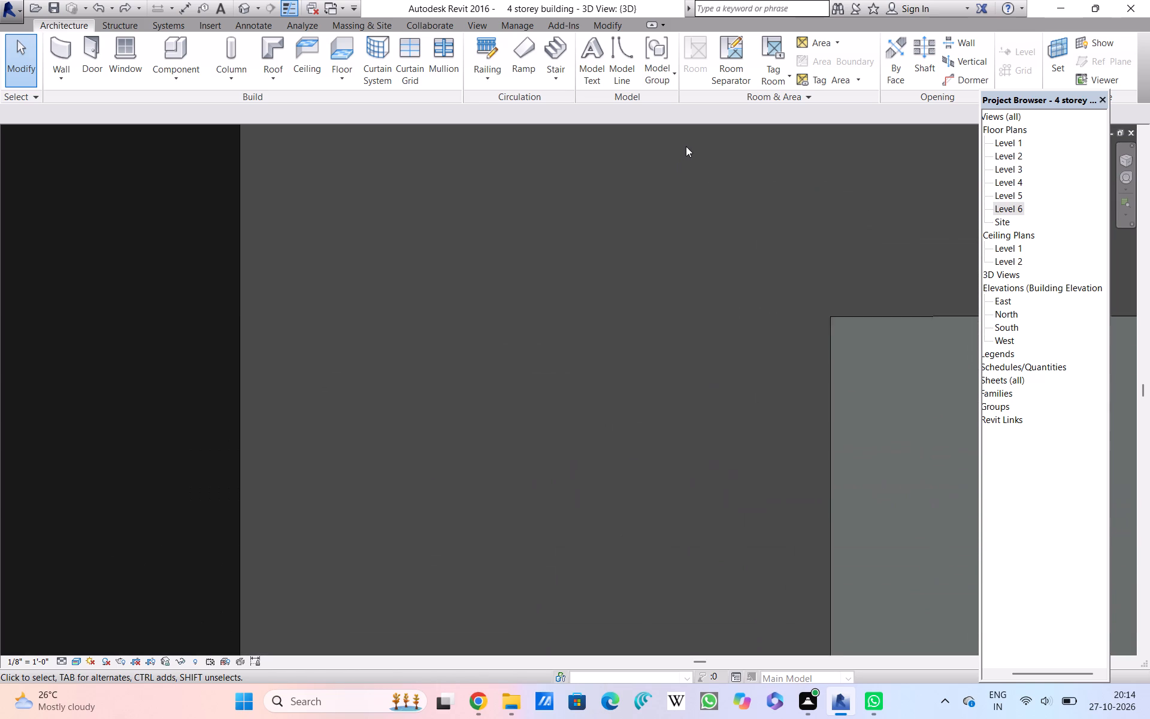
scroll(686, 146, "up", 2)
scroll(686, 146, "down", 20)
scroll(686, 146, "down", 2)
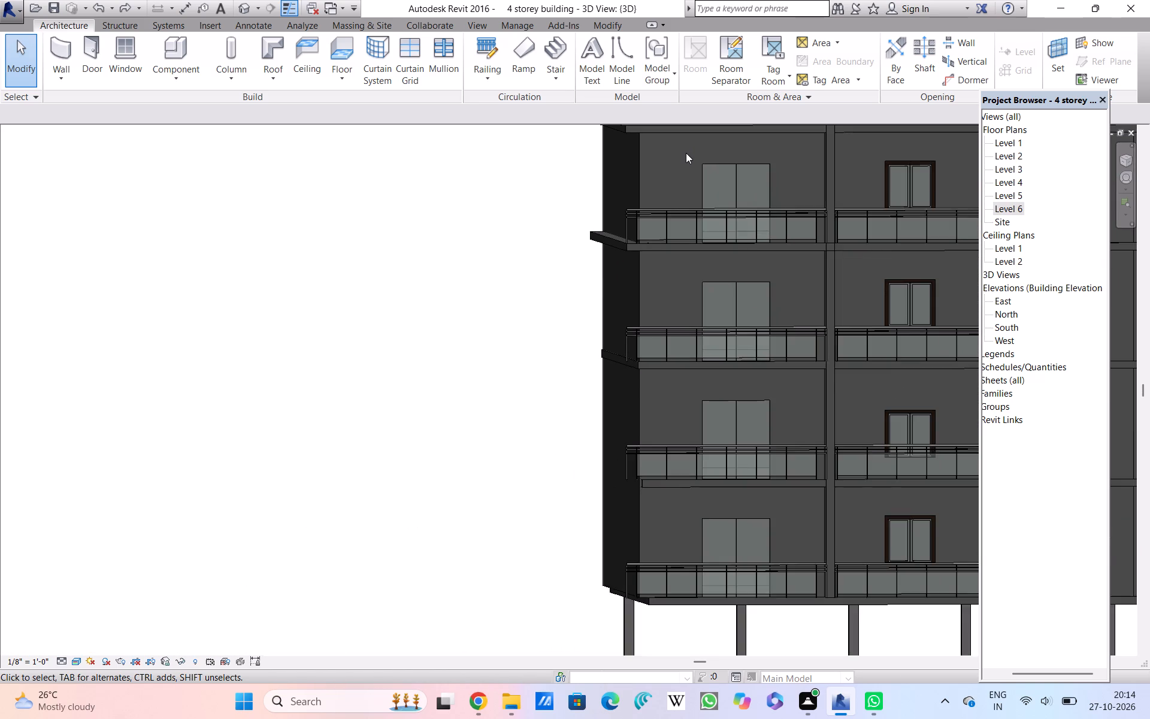
scroll(686, 153, "down", 4)
scroll(685, 156, "up", 2)
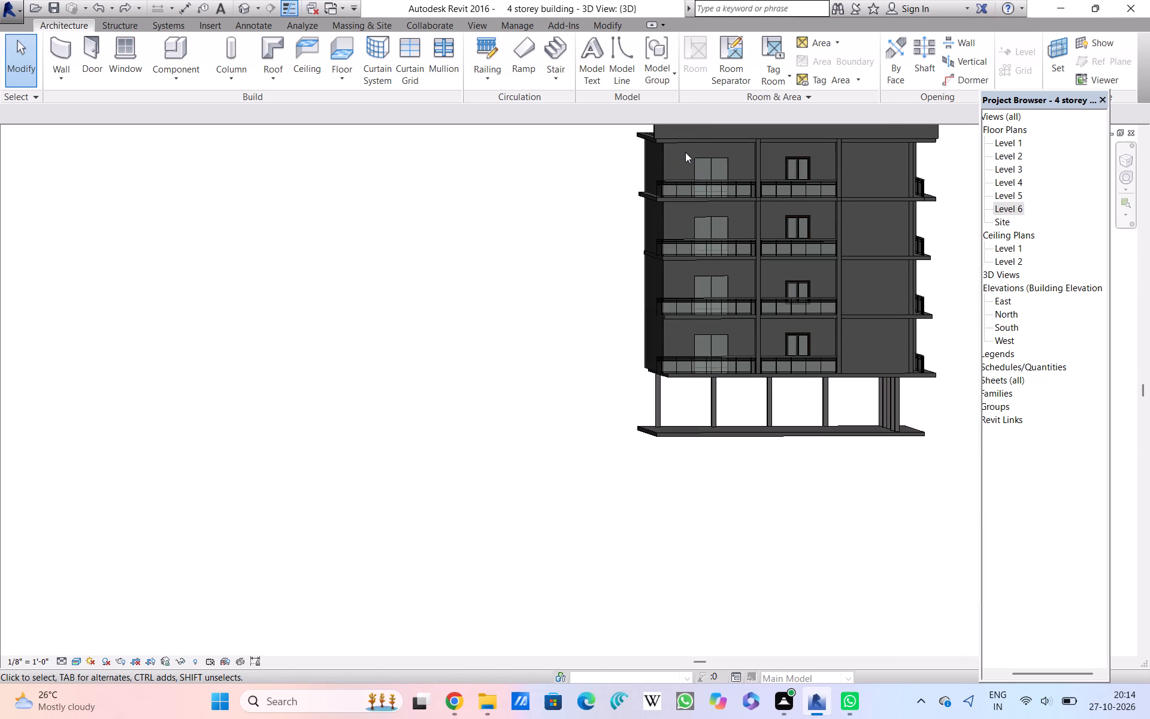
scroll(685, 152, "down", 2)
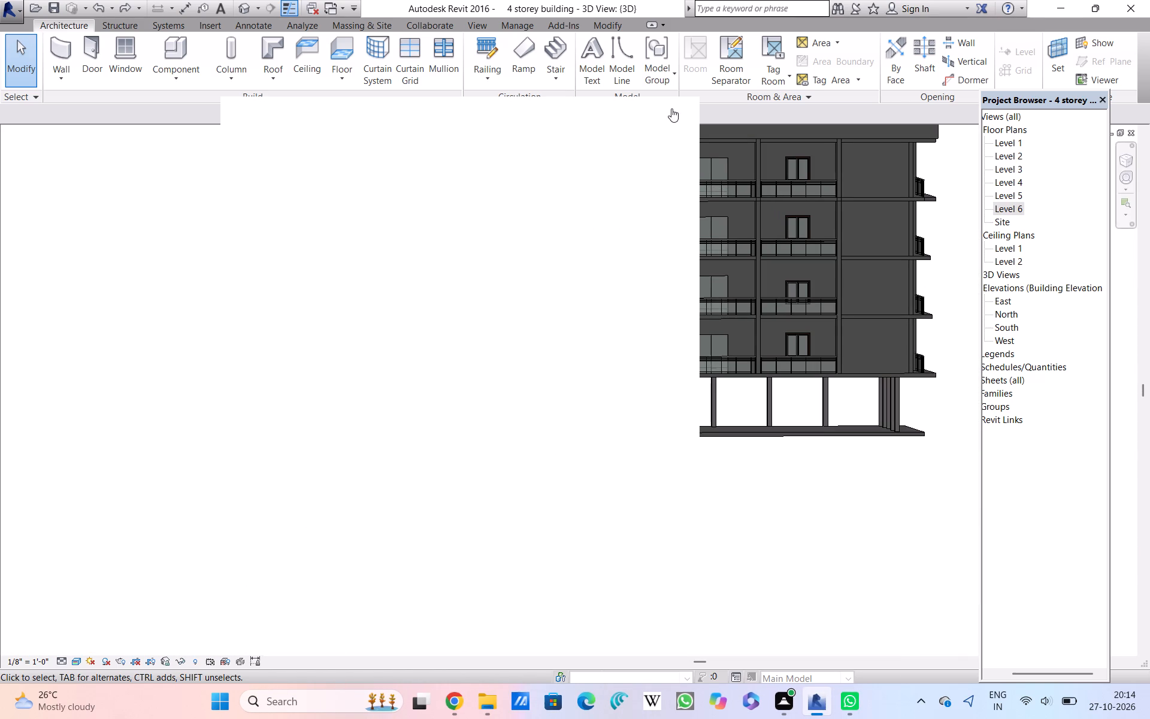
Dismiss the blank notification card covering the 3D view.
left_click(671, 121)
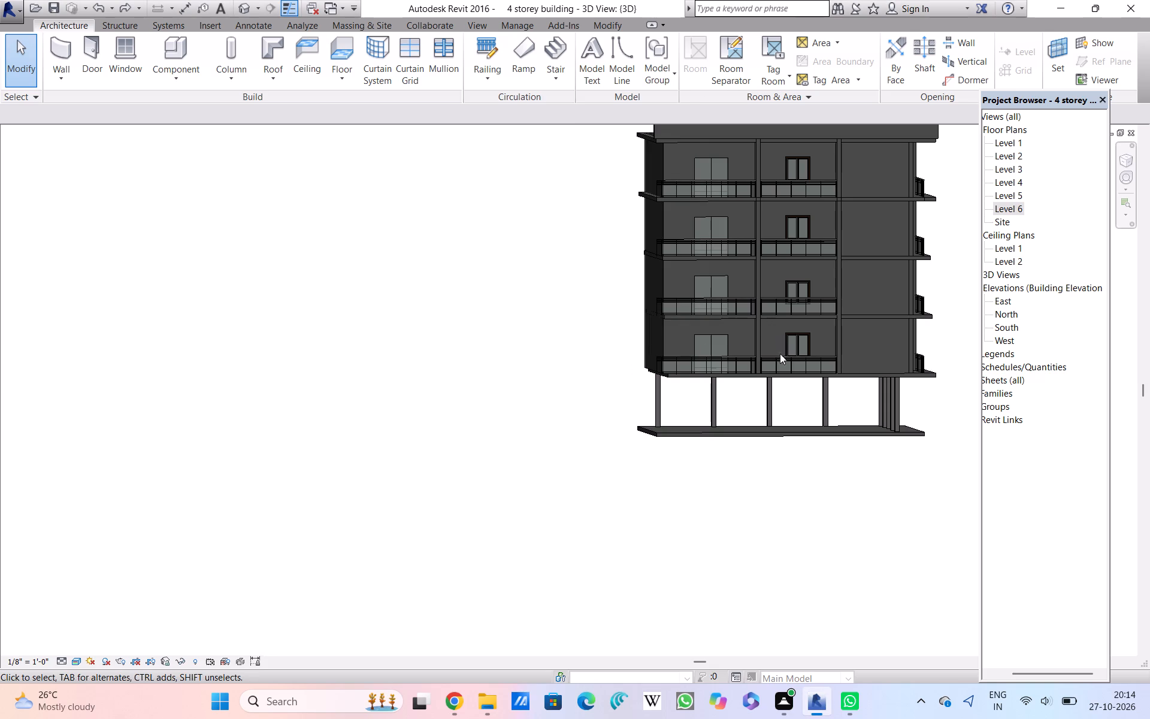
Examine the ground-level columns and the middle storeys' casement windows, balcony railings and floor edges.
scroll(766, 391, "up", 6)
scroll(765, 391, "down", 3)
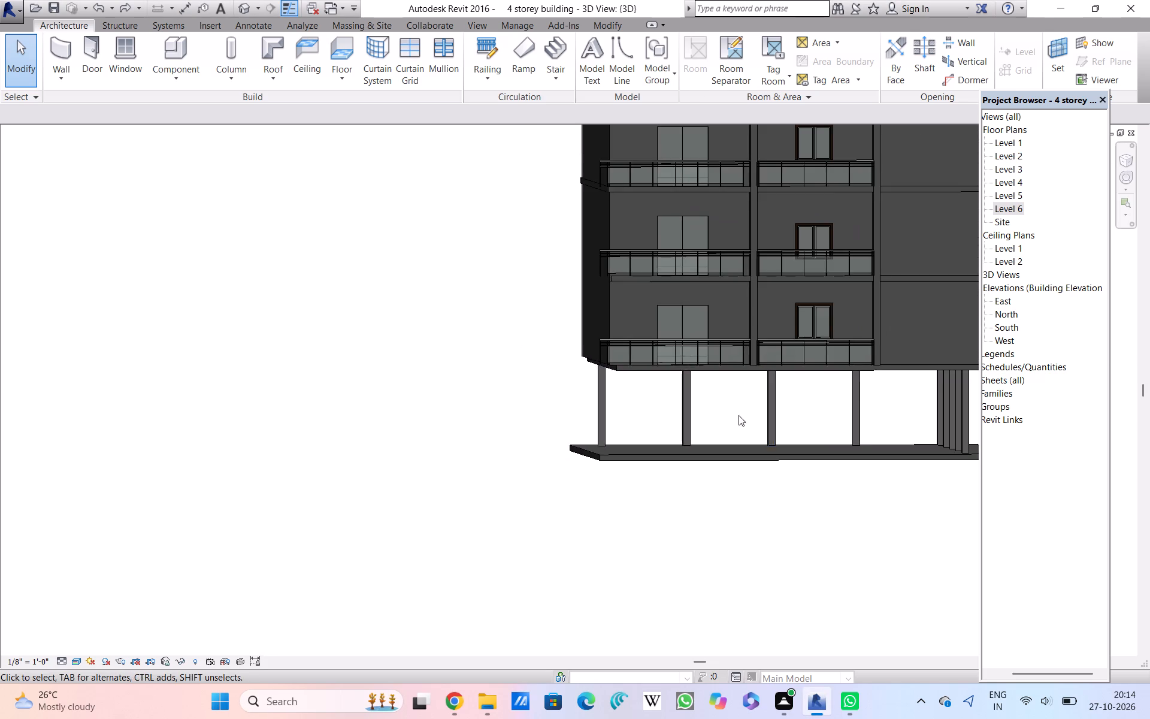
scroll(727, 422, "down", 4)
scroll(776, 288, "up", 3)
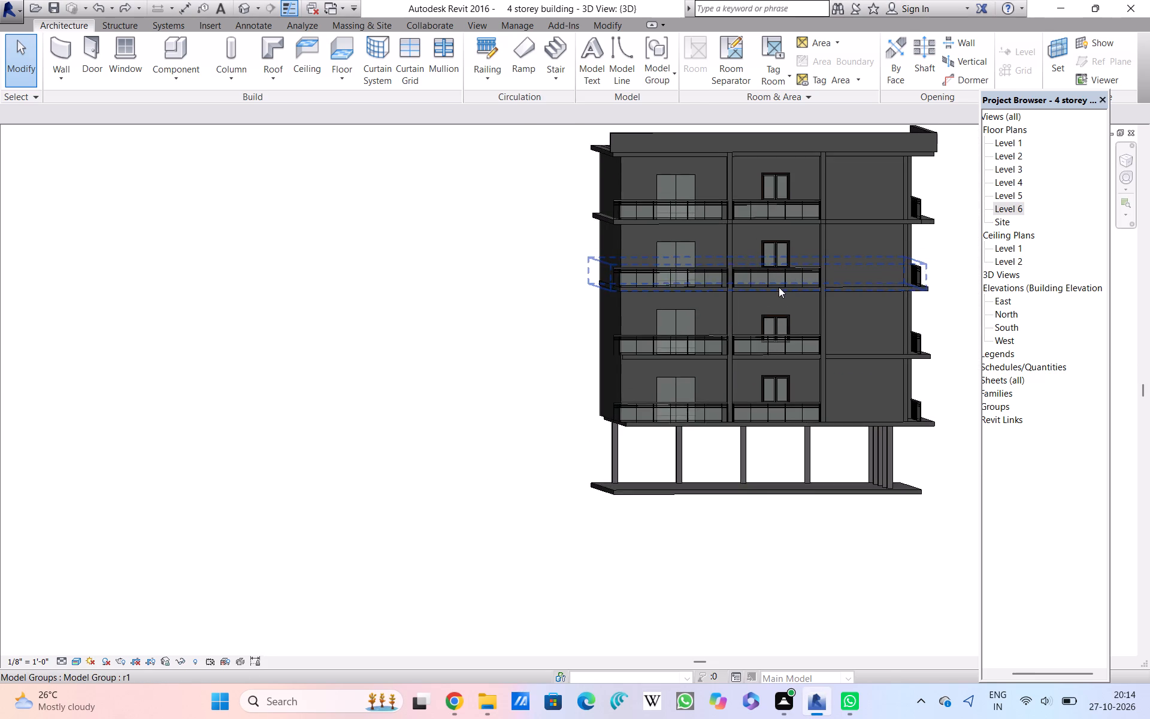
scroll(779, 287, "up", 10)
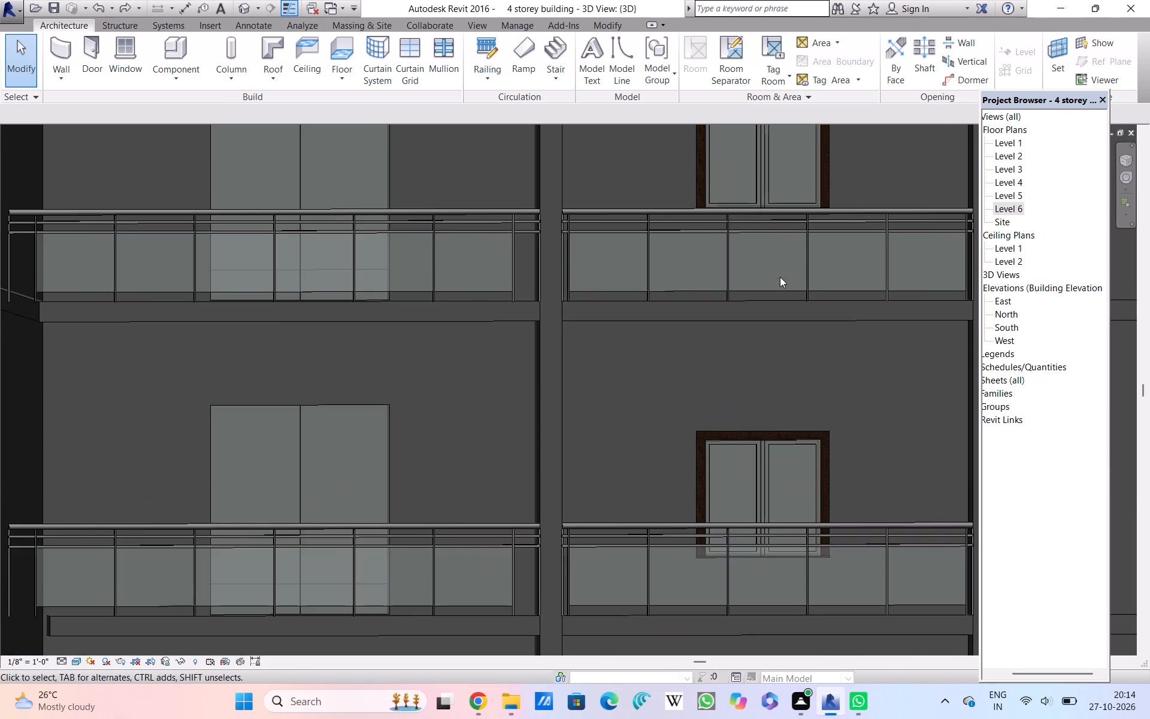
scroll(780, 277, "down", 3)
scroll(770, 328, "down", 2)
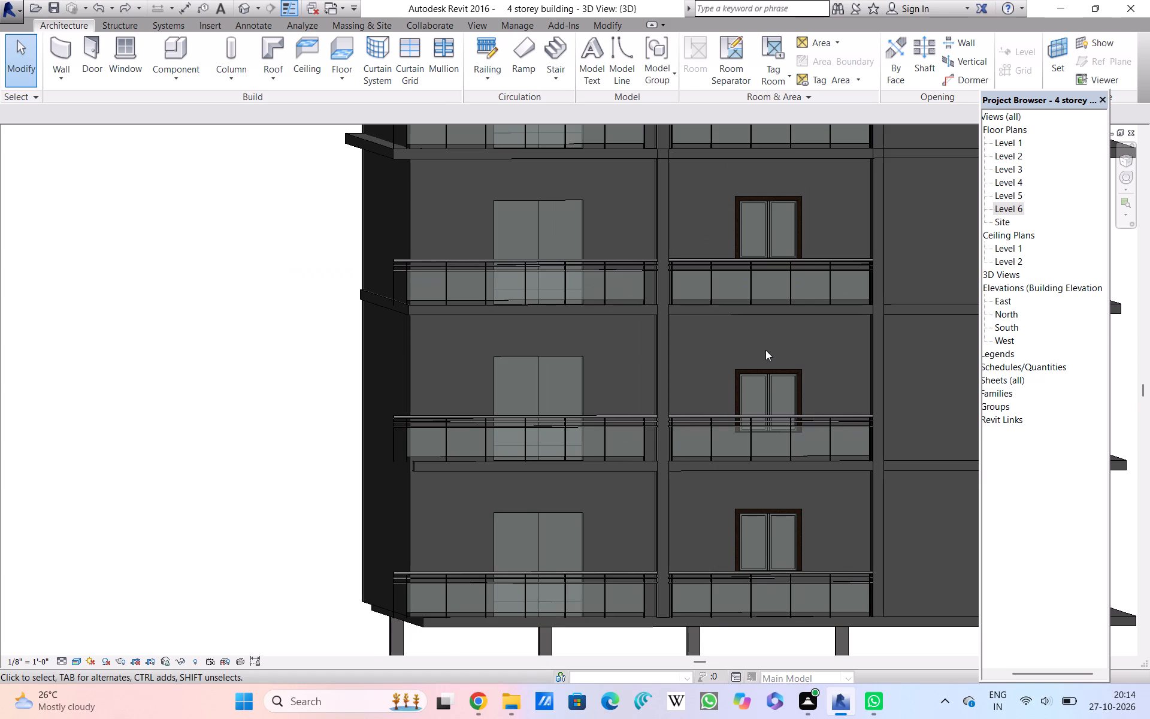
scroll(765, 350, "down", 2)
scroll(765, 348, "up", 2)
scroll(765, 346, "down", 1)
scroll(765, 345, "up", 2)
scroll(765, 344, "down", 3)
scroll(765, 344, "up", 2)
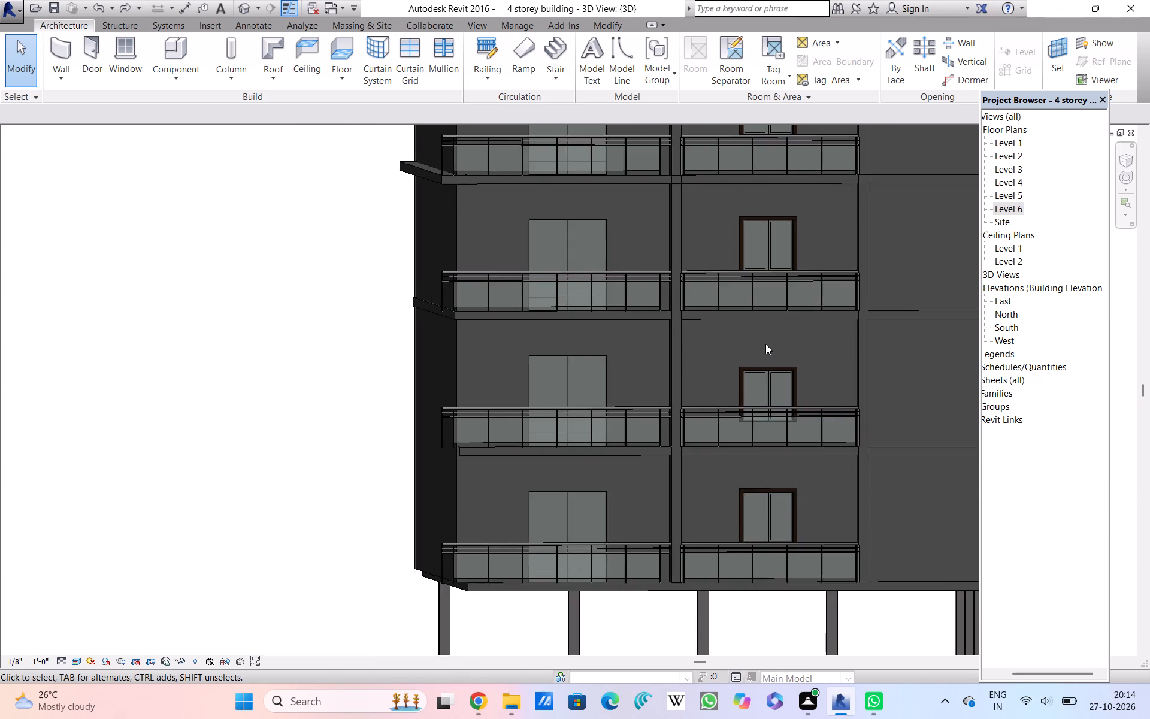
scroll(765, 344, "down", 2)
scroll(765, 344, "up", 3)
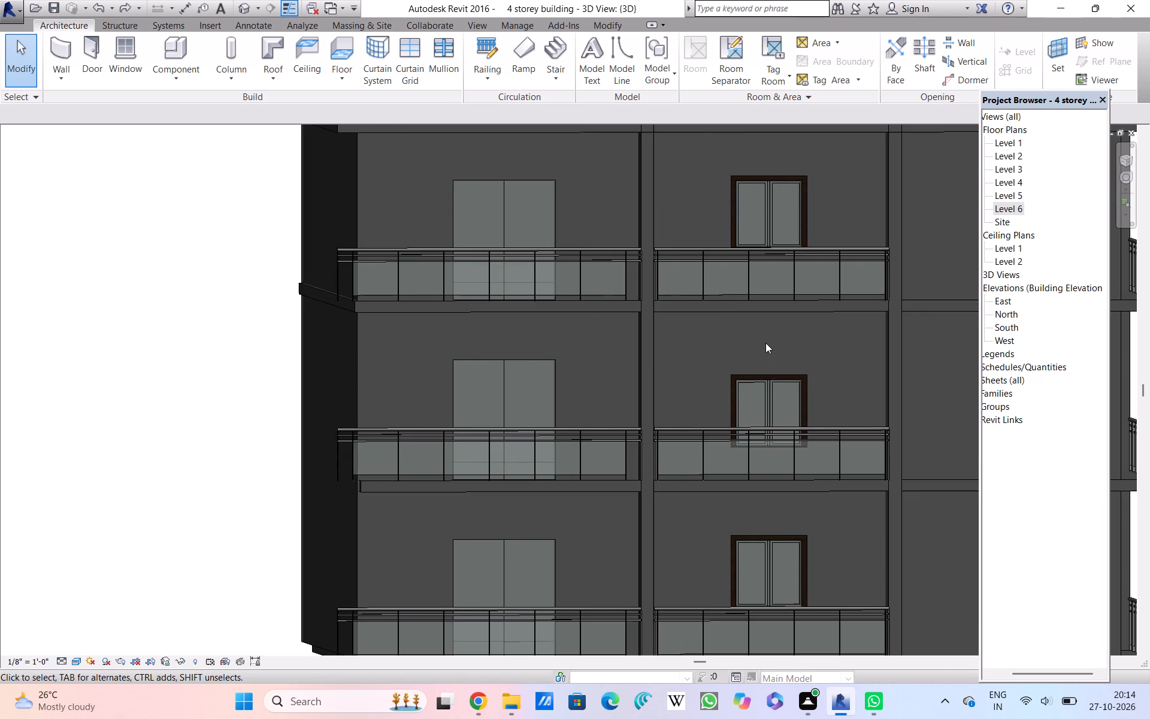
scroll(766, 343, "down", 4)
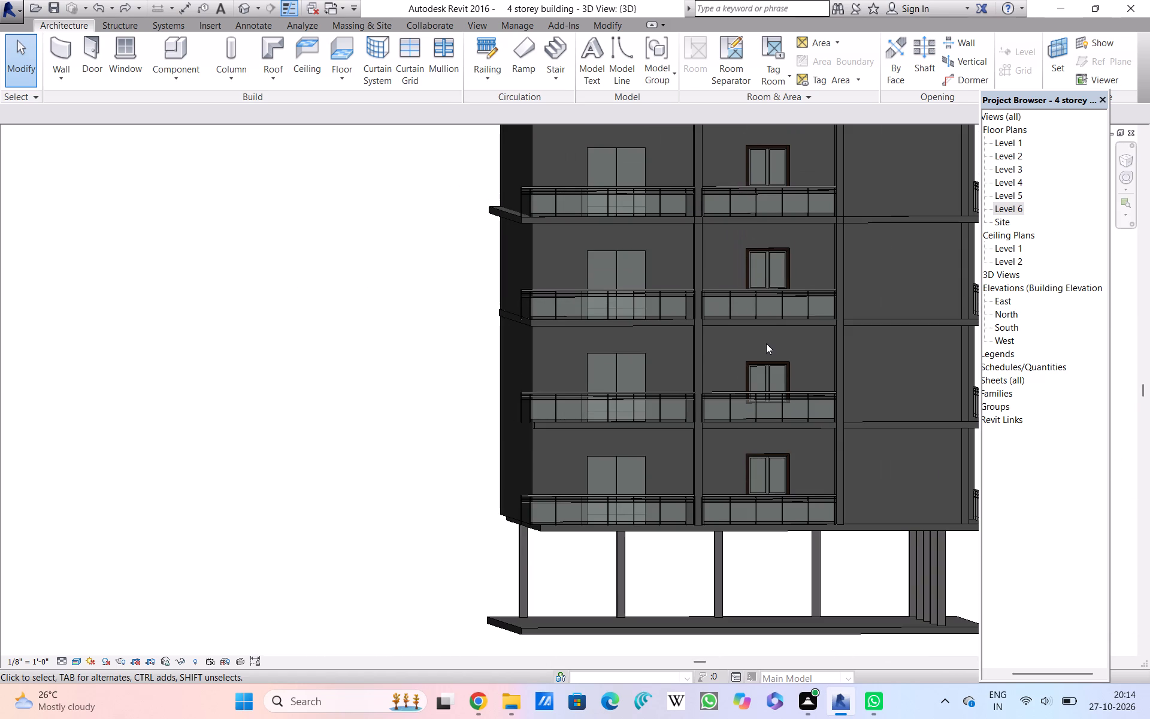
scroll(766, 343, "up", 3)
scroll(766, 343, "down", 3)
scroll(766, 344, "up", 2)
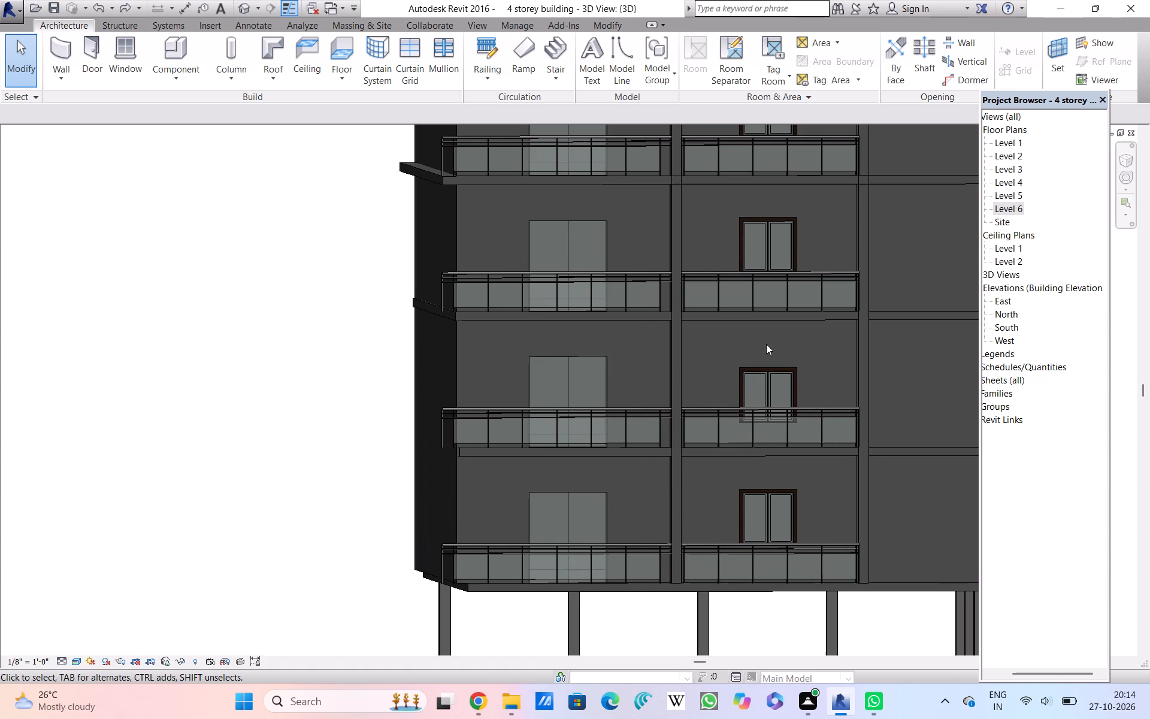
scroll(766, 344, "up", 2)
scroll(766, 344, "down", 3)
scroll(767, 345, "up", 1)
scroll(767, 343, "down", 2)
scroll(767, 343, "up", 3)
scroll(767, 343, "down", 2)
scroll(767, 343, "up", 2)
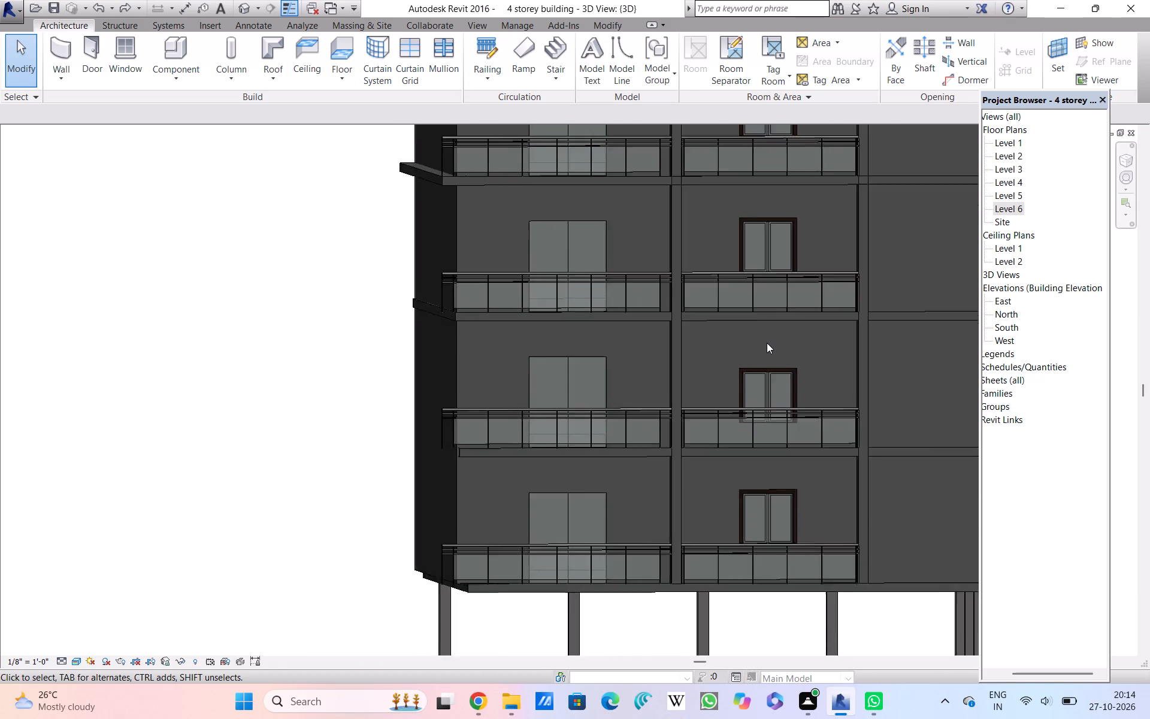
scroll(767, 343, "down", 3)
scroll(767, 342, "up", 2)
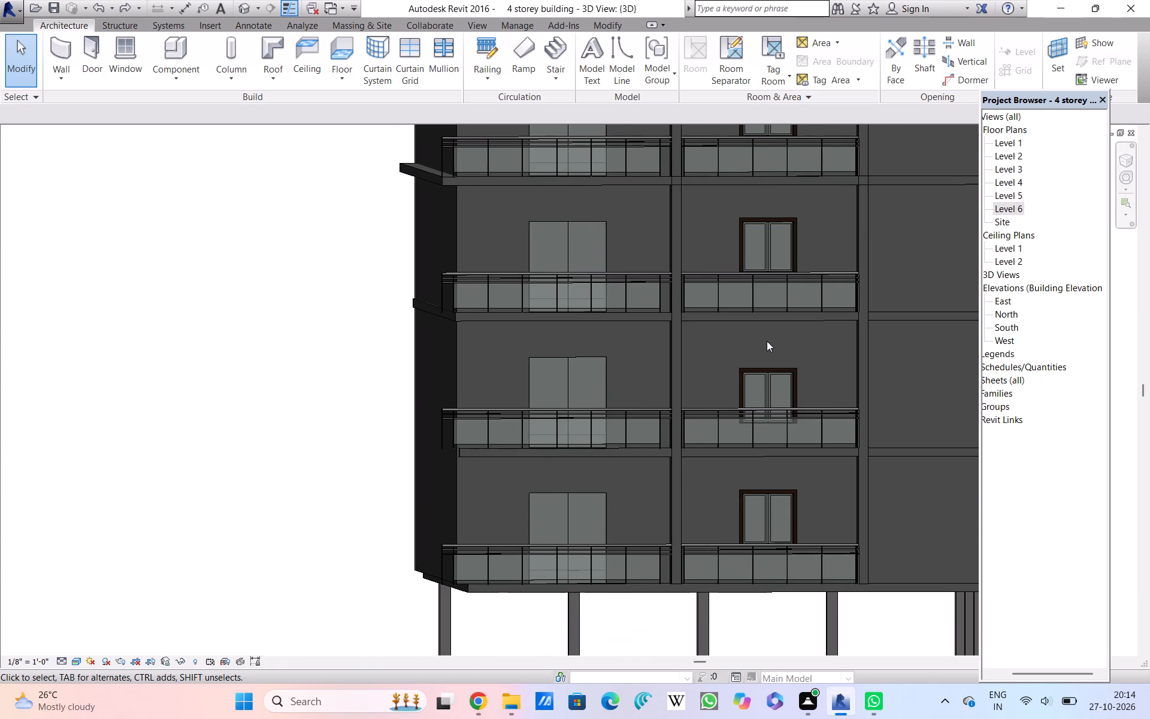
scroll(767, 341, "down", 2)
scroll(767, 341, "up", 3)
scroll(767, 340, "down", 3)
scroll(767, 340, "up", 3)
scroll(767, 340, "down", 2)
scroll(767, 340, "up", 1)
Inspect the second-lowest storey's casement window behind its balcony railing, and view the whole building.
scroll(767, 340, "down", 8)
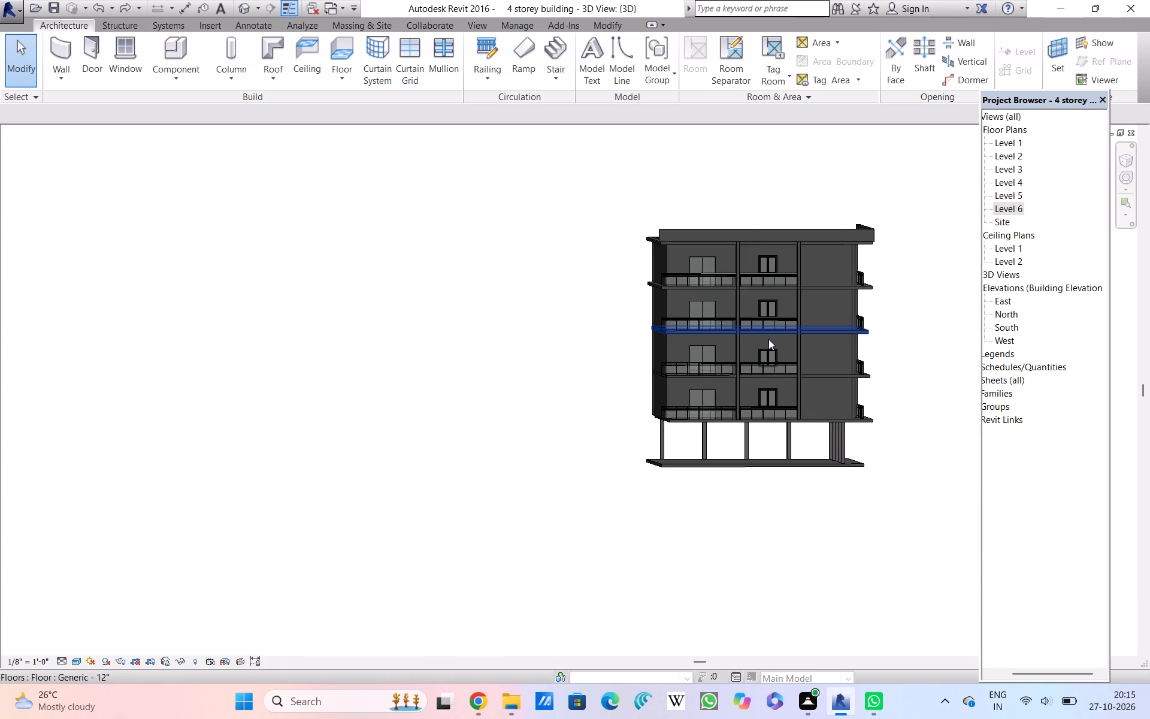
scroll(768, 340, "up", 14)
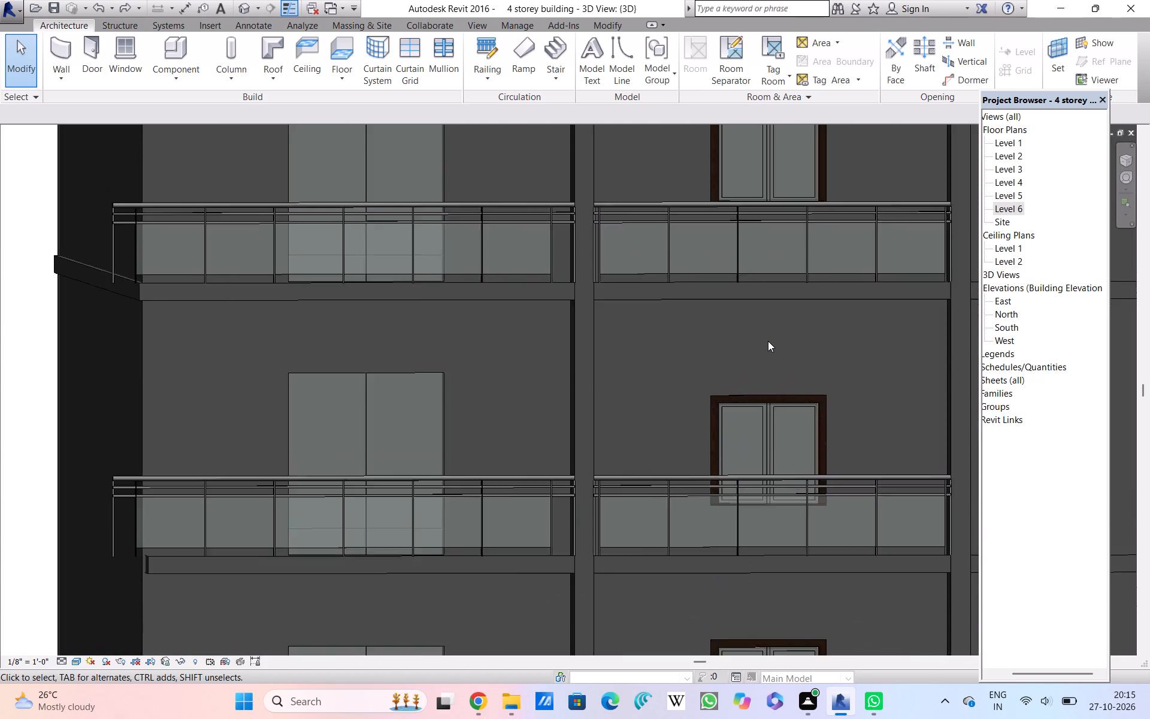
scroll(768, 341, "up", 2)
scroll(768, 341, "down", 13)
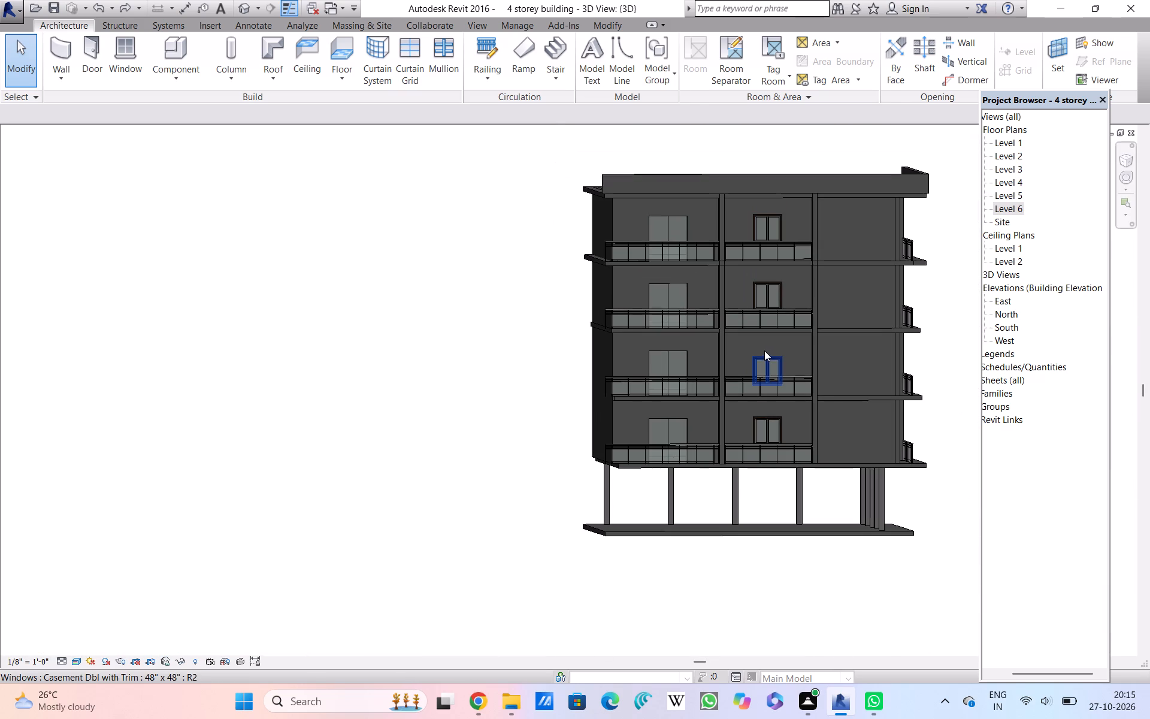
scroll(764, 348, "up", 3)
scroll(764, 346, "down", 3)
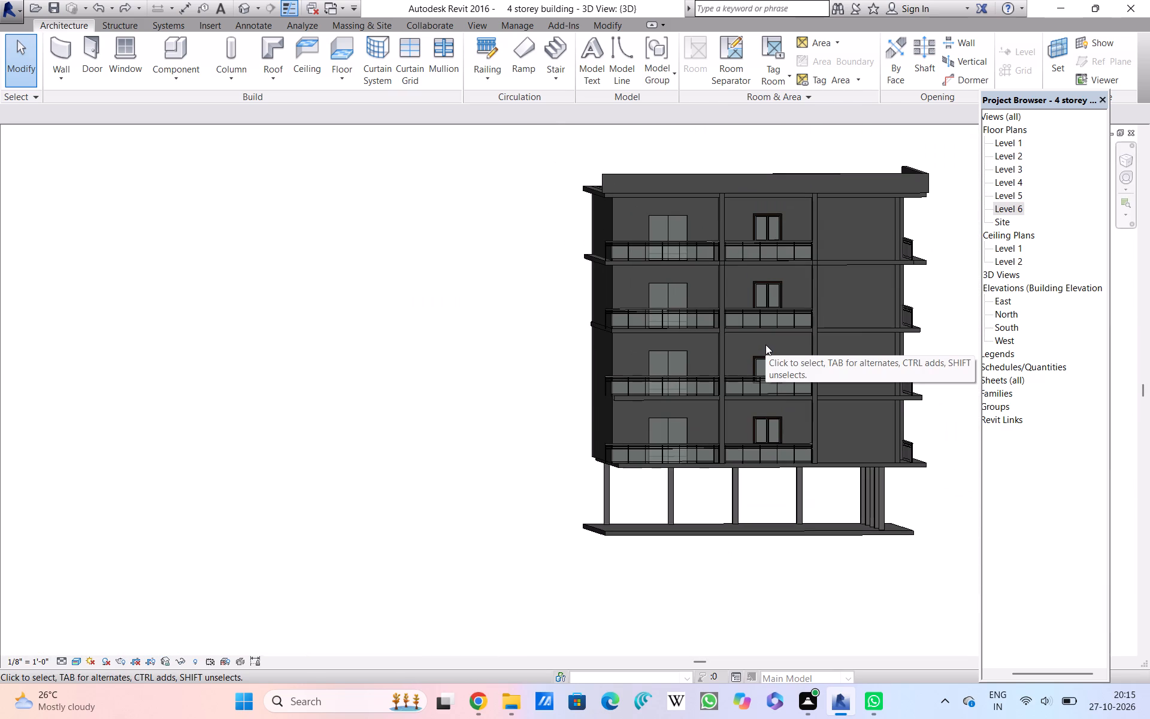
Examine the middle storeys' casement windows, balcony railings and floor edges.
scroll(765, 345, "up", 3)
scroll(765, 345, "down", 4)
scroll(767, 342, "up", 6)
scroll(767, 340, "down", 4)
scroll(767, 340, "up", 1)
scroll(767, 340, "down", 1)
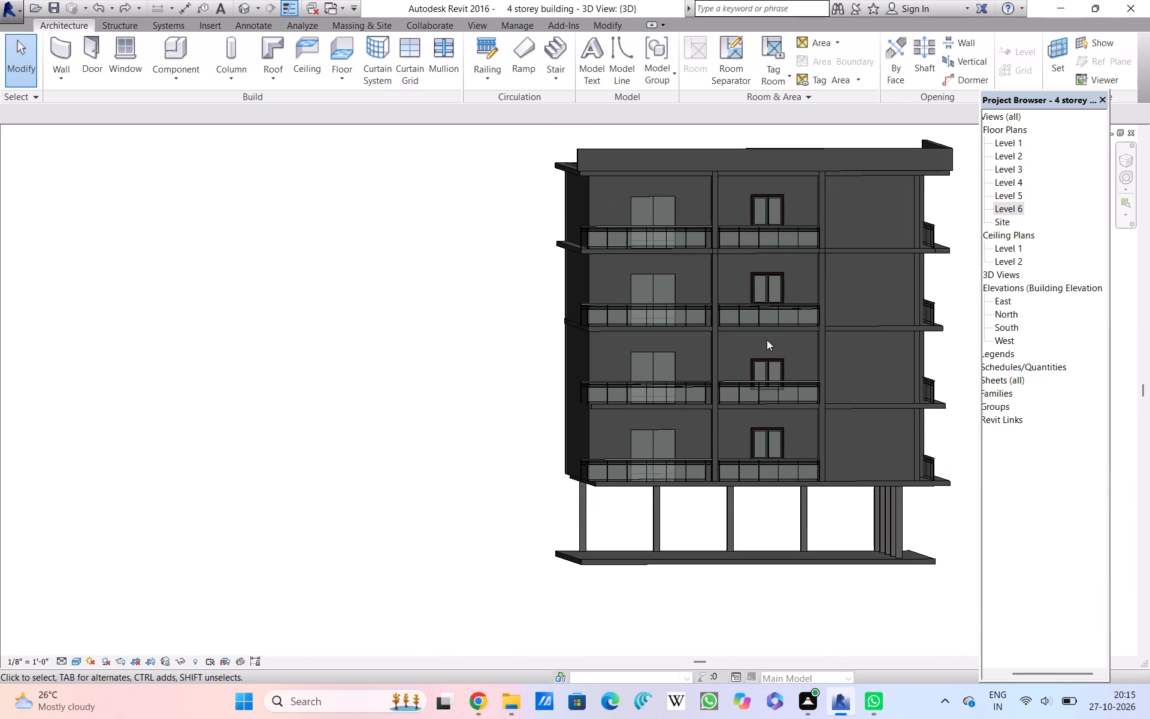
scroll(767, 340, "up", 2)
scroll(767, 340, "down", 2)
scroll(767, 340, "up", 8)
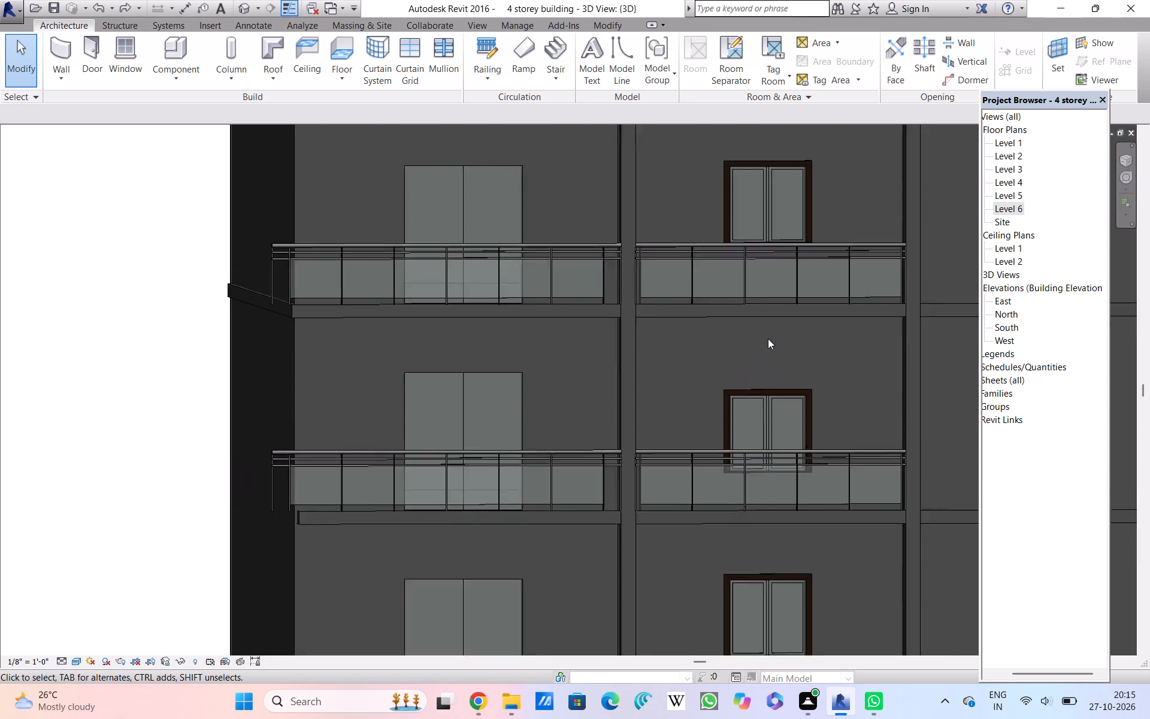
scroll(768, 339, "up", 3)
scroll(768, 343, "down", 7)
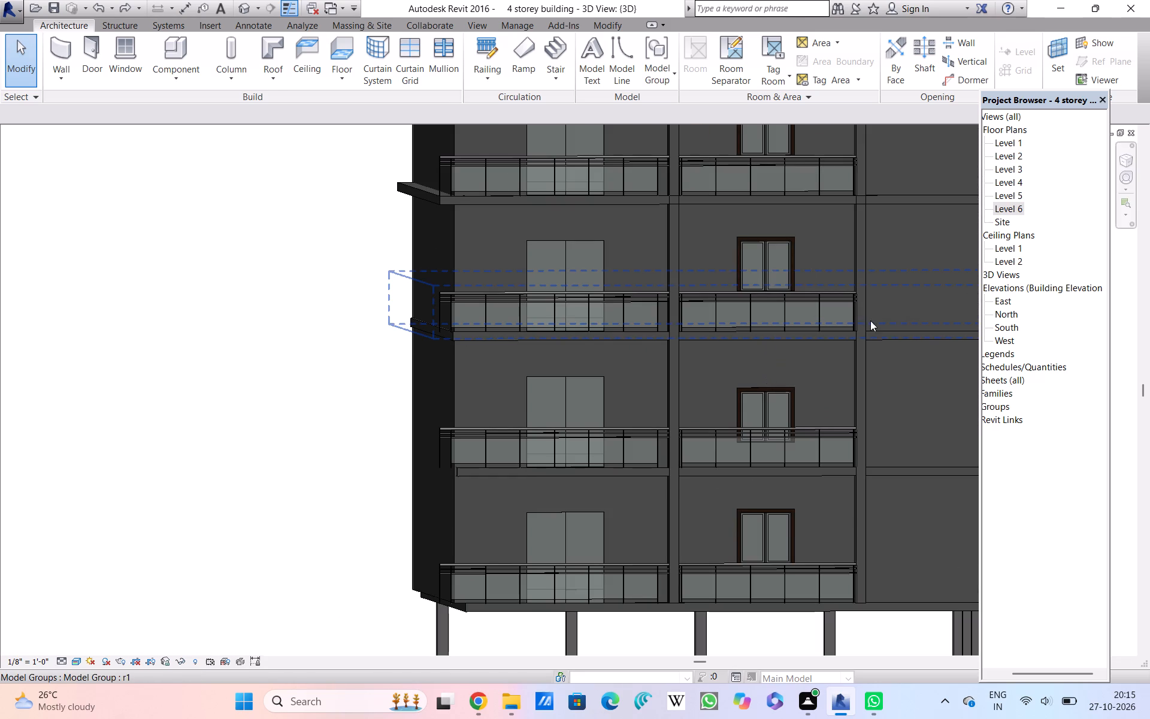
scroll(936, 718, "down", 4)
scroll(606, 718, "up", 1)
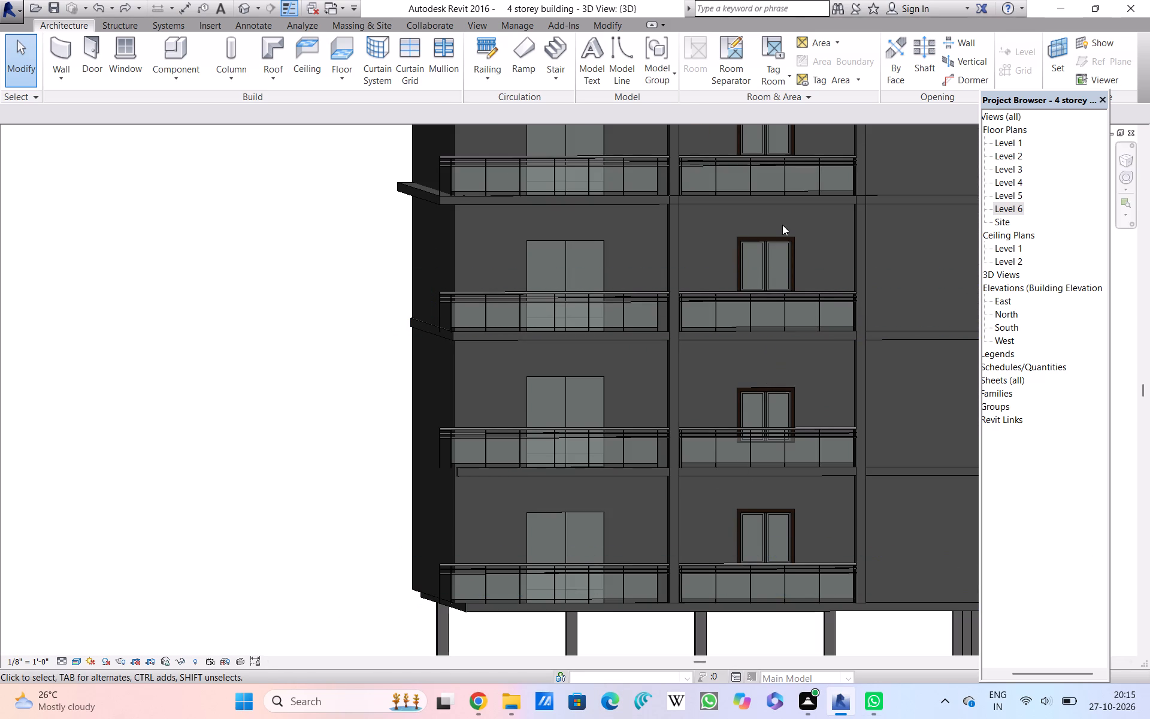
scroll(782, 225, "down", 2)
scroll(772, 250, "up", 6)
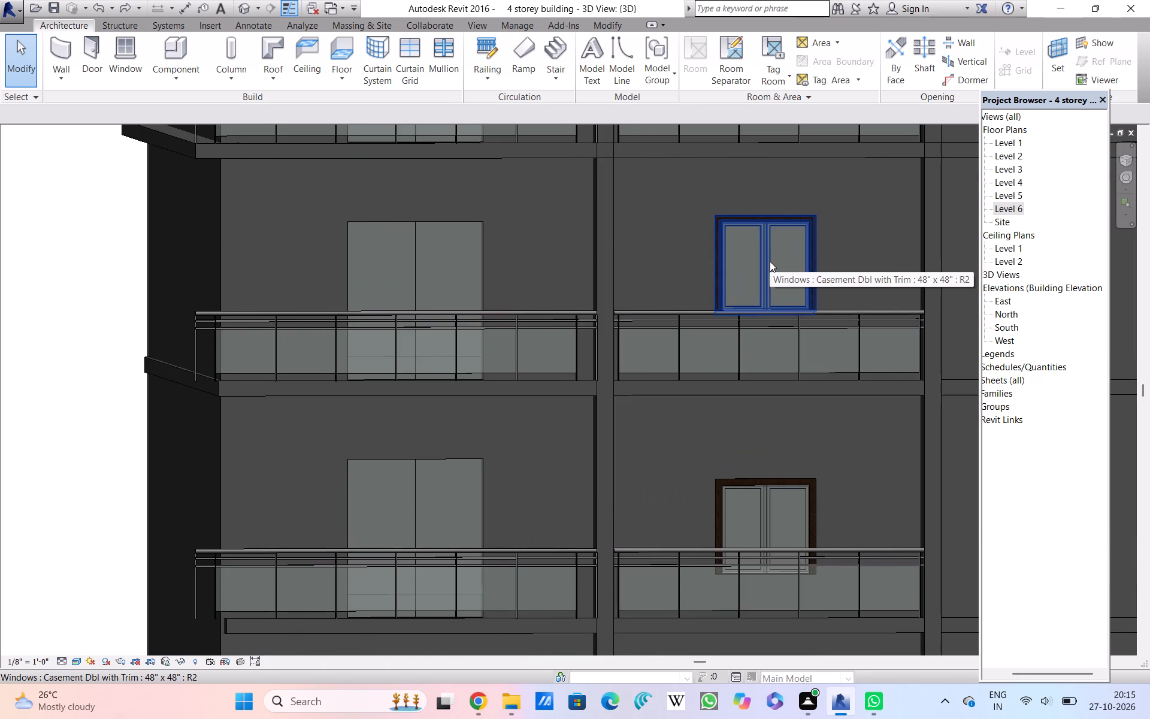
scroll(770, 264, "down", 3)
scroll(768, 265, "up", 2)
scroll(766, 269, "down", 1)
scroll(765, 269, "up", 1)
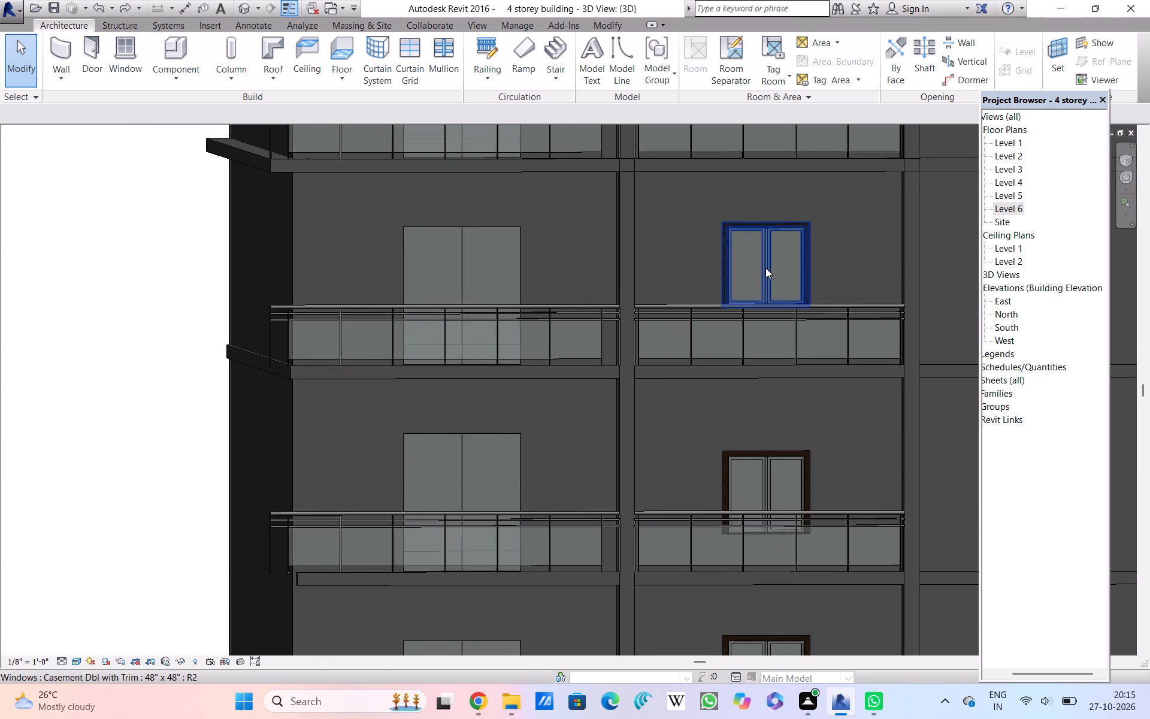
scroll(341, 427, "down", 6)
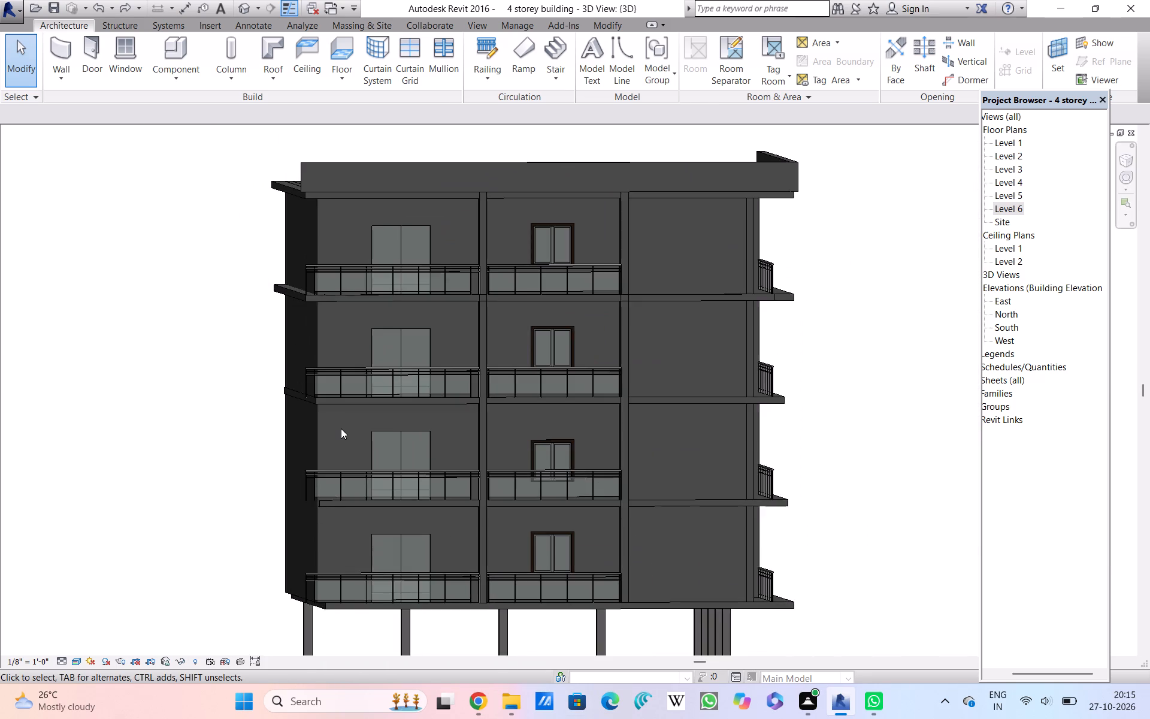
Examine the middle storeys' balcony double doors and the adjoining corner wall, and view the upper facade.
scroll(341, 428, "up", 10)
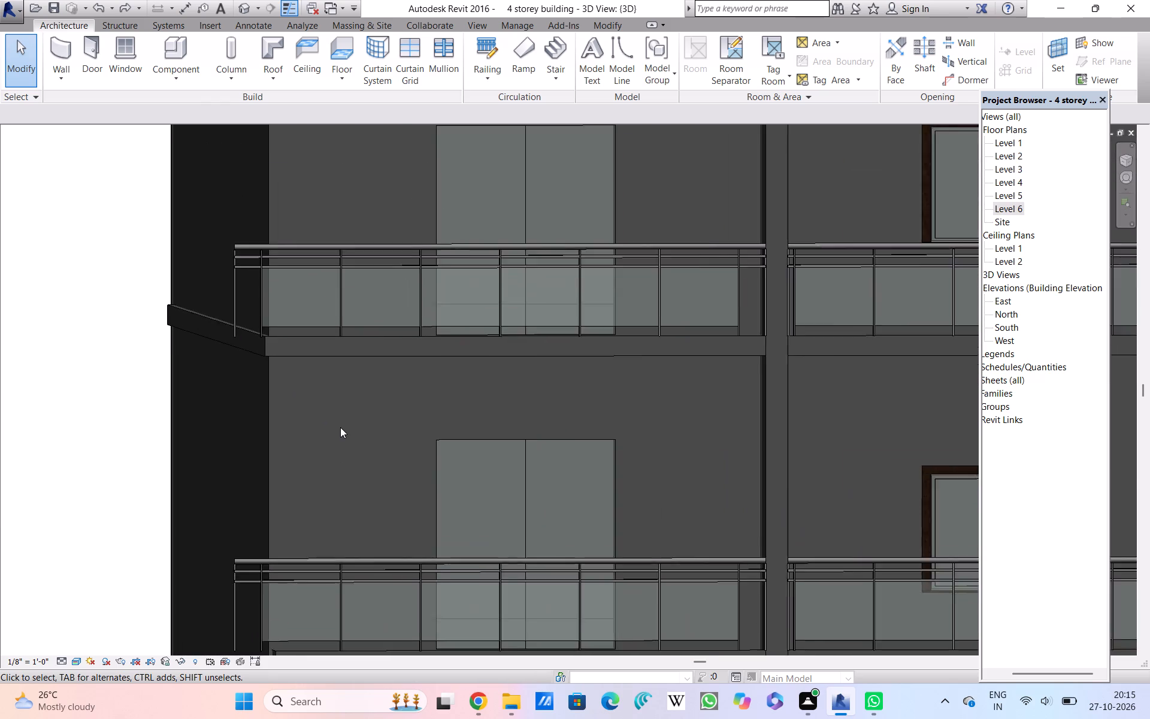
scroll(340, 428, "up", 4)
scroll(340, 428, "down", 8)
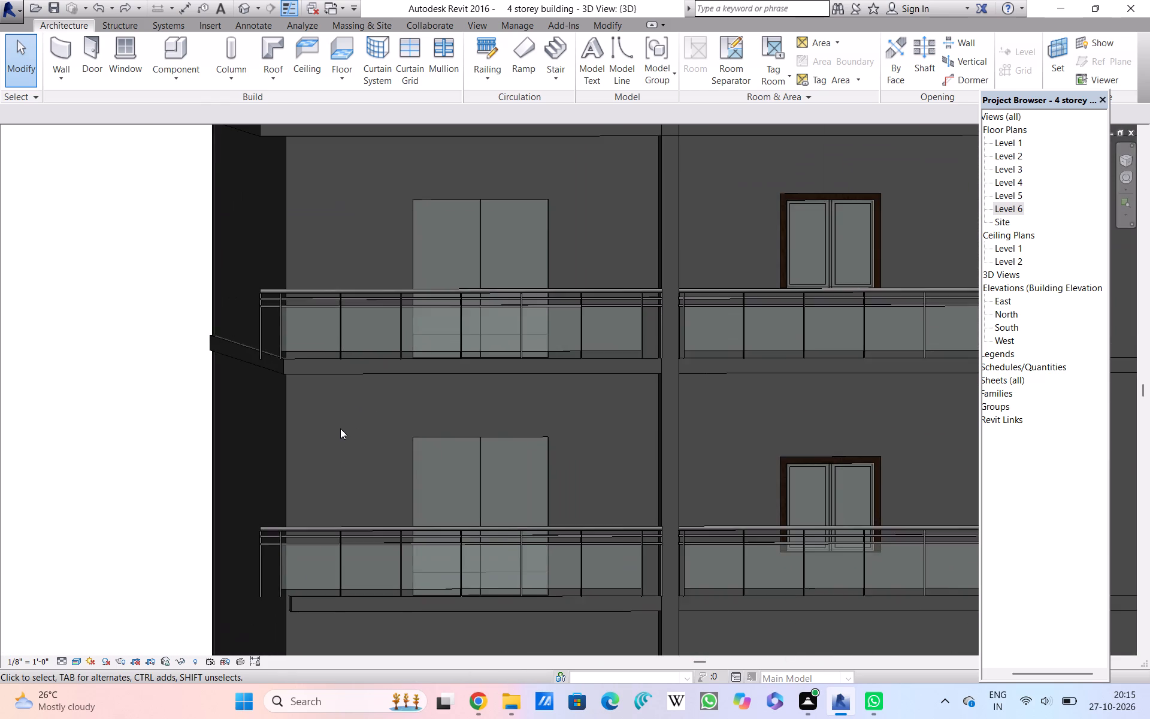
scroll(340, 428, "down", 3)
scroll(338, 429, "up", 9)
scroll(338, 428, "down", 2)
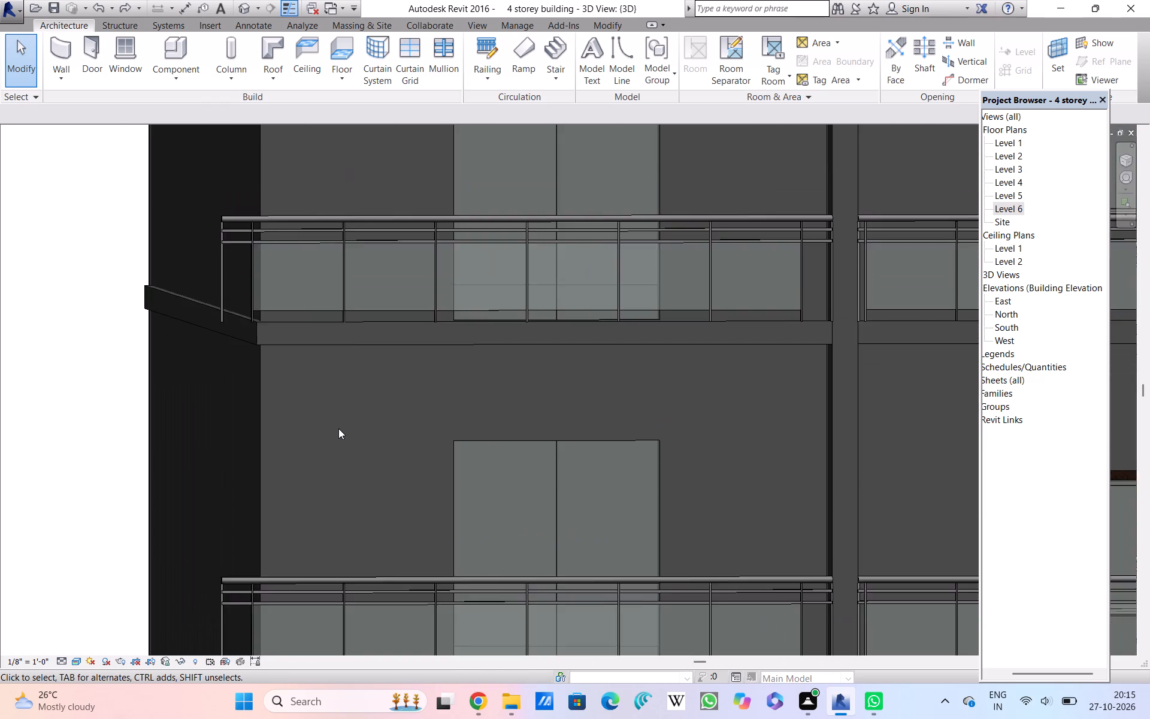
scroll(338, 428, "down", 8)
scroll(349, 470, "up", 1)
scroll(349, 470, "down", 2)
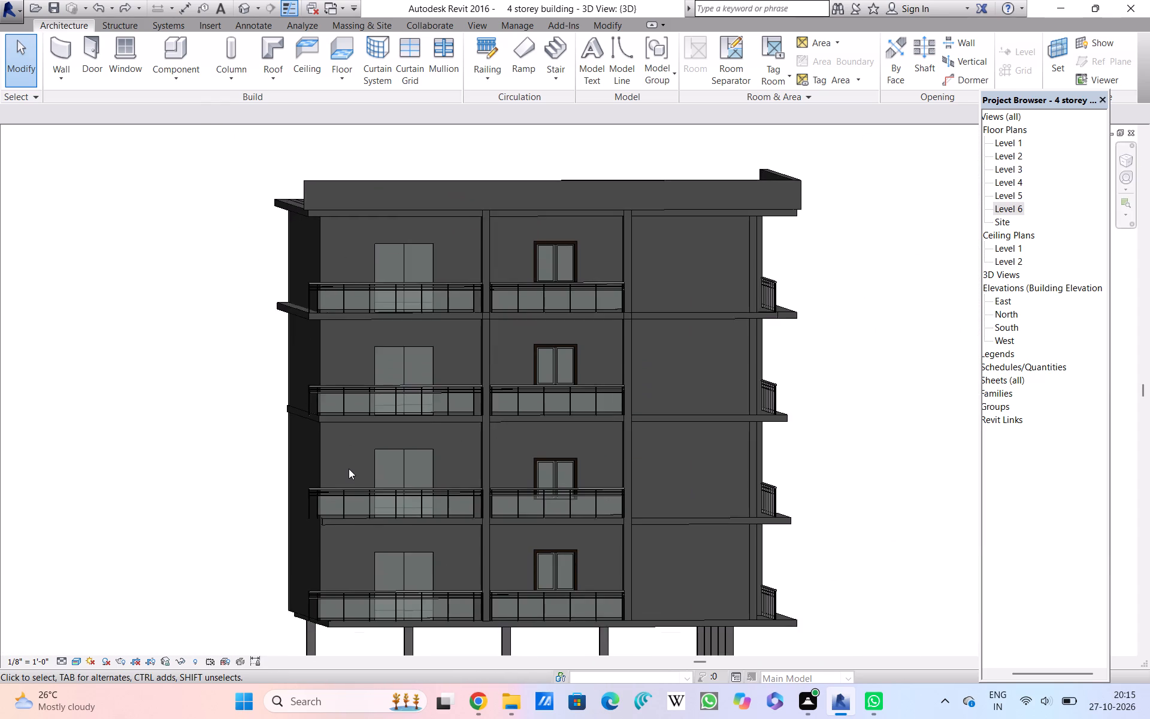
Compare the balcony doors and casement windows across all four storeys of the facade.
scroll(349, 469, "down", 1)
scroll(349, 468, "up", 1)
scroll(349, 467, "down", 4)
scroll(349, 467, "up", 6)
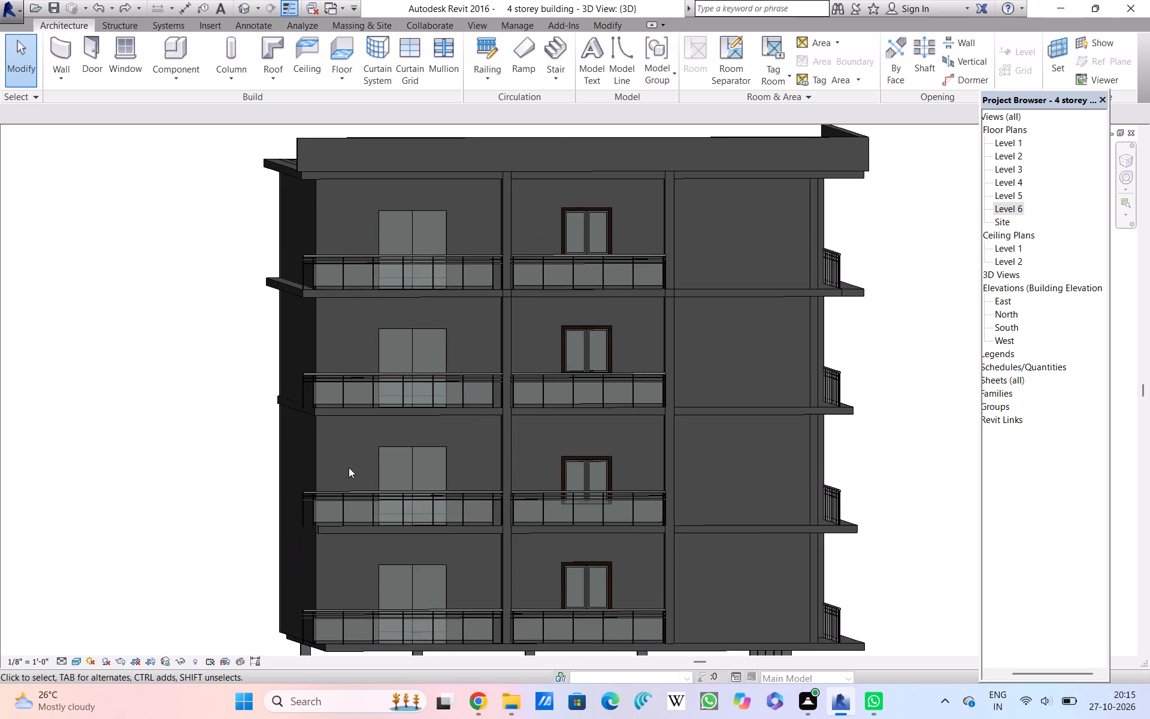
scroll(349, 467, "up", 7)
scroll(349, 467, "down", 4)
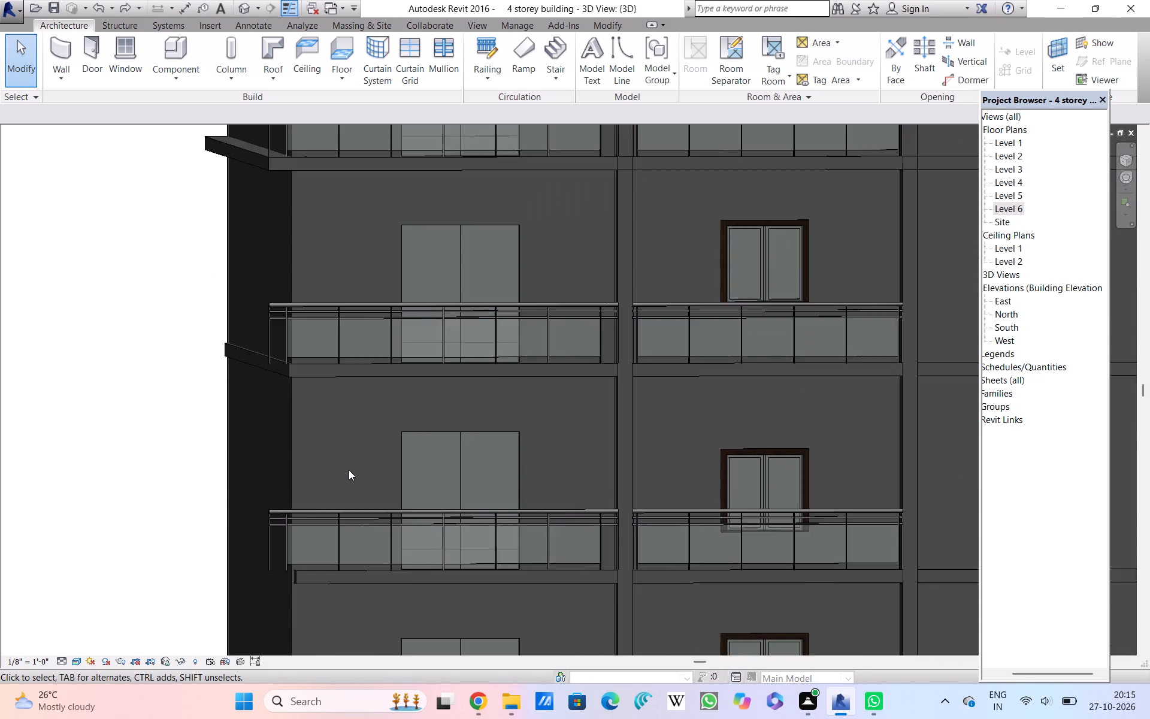
scroll(349, 470, "down", 6)
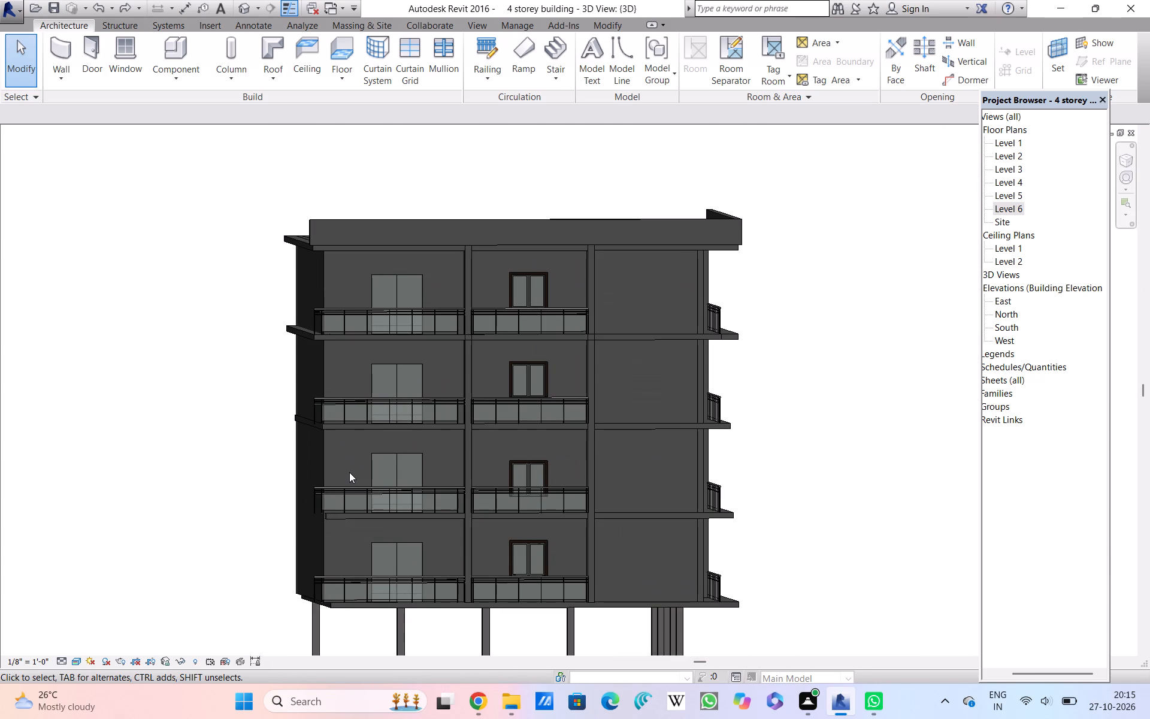
Inspect the middle storeys' double doors and balcony railings beside the corner wall.
scroll(349, 472, "up", 8)
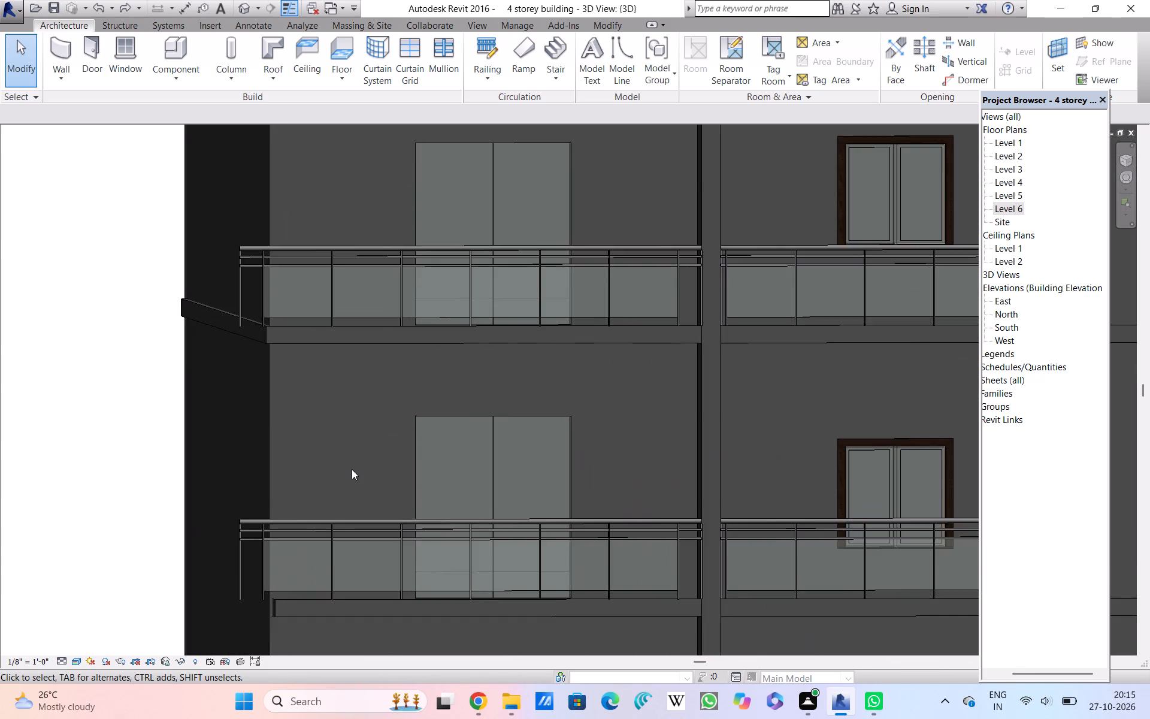
scroll(352, 469, "down", 4)
scroll(356, 480, "up", 2)
scroll(357, 482, "down", 4)
scroll(360, 485, "up", 7)
scroll(361, 483, "down", 3)
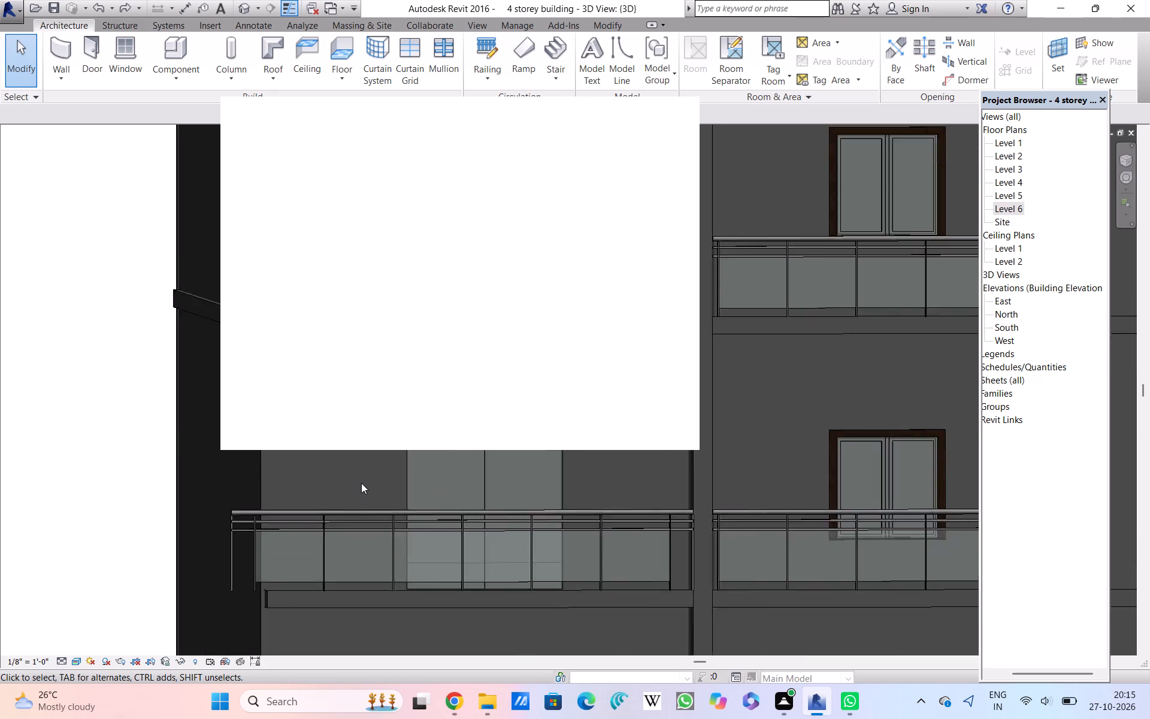
scroll(361, 483, "up", 2)
scroll(362, 481, "down", 5)
scroll(362, 496, "up", 3)
scroll(364, 501, "down", 2)
scroll(364, 501, "up", 2)
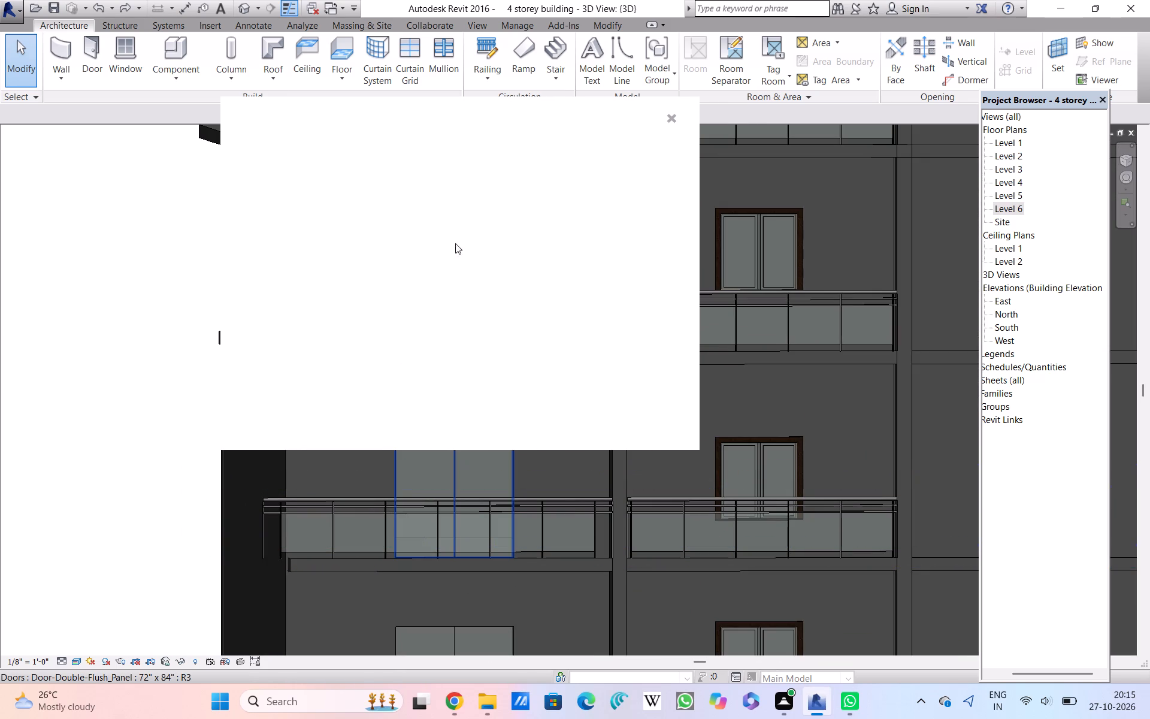
Dismiss the blank notification card covering the 3D view.
left_click(668, 114)
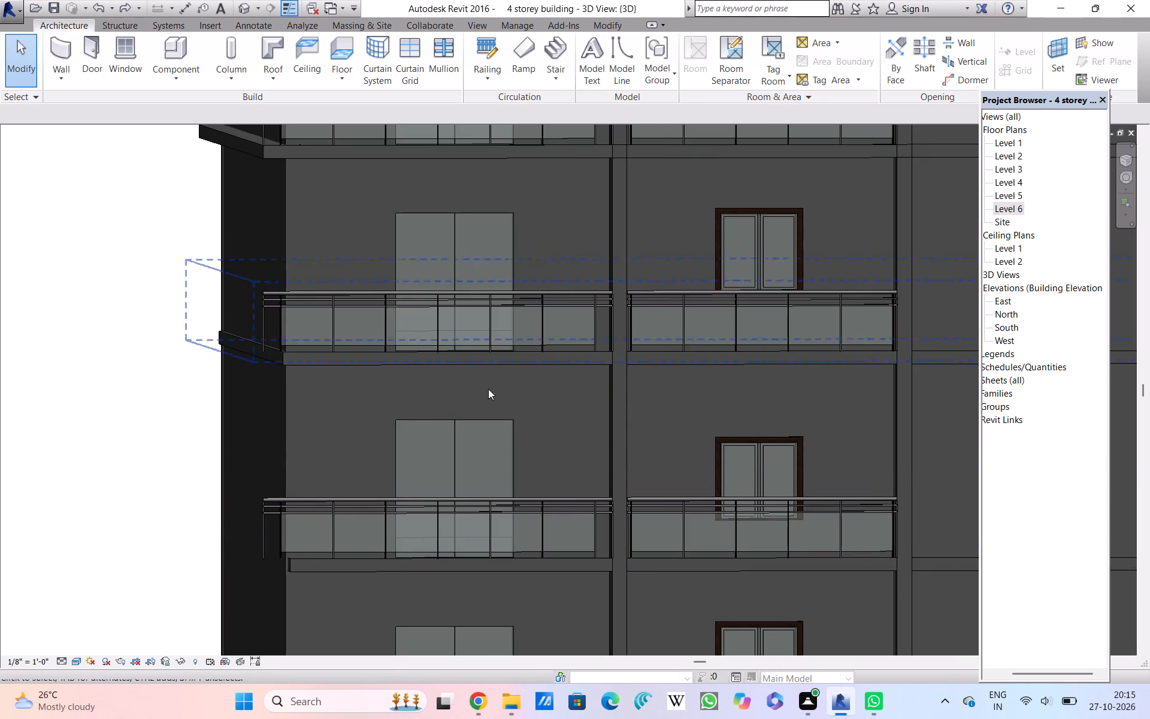
Examine the facade's four storeys, focusing on the second-lowest storey's balcony railing and floor edge.
scroll(440, 487, "down", 1)
scroll(435, 490, "up", 3)
scroll(435, 490, "down", 7)
scroll(428, 493, "up", 1)
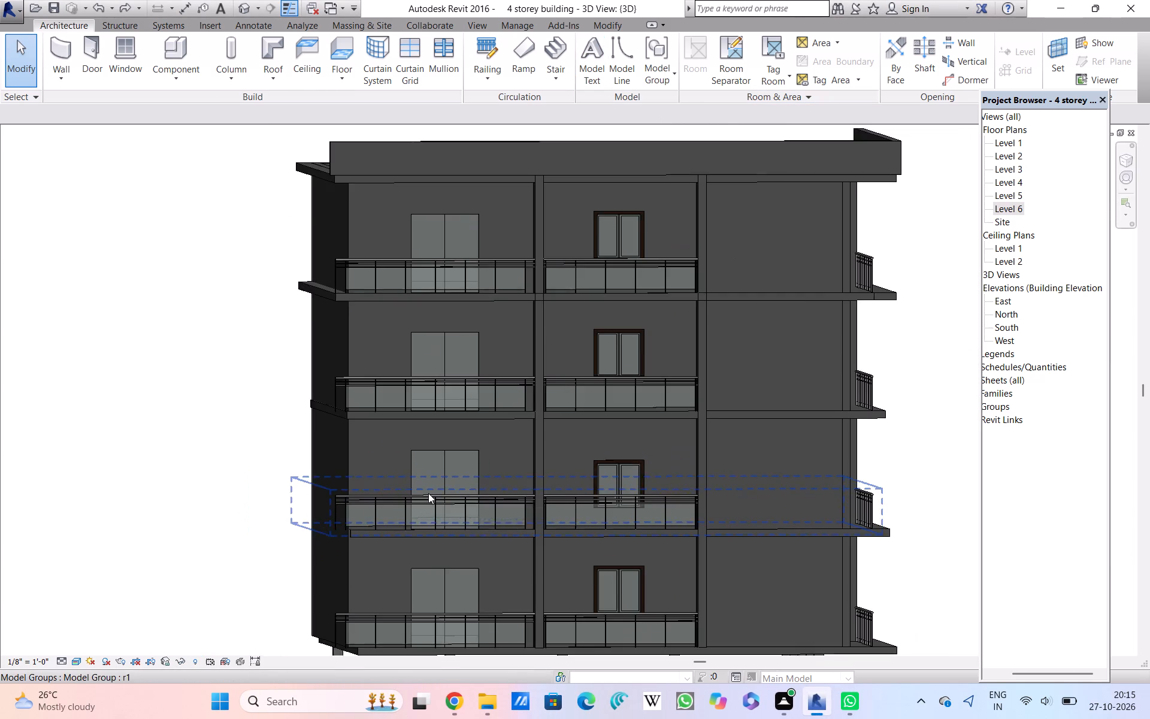
scroll(428, 493, "down", 2)
scroll(428, 493, "up", 2)
scroll(428, 493, "down", 1)
scroll(428, 493, "up", 1)
scroll(429, 493, "down", 1)
scroll(429, 493, "up", 1)
scroll(429, 493, "down", 2)
scroll(429, 493, "up", 2)
scroll(429, 492, "down", 1)
scroll(429, 492, "up", 1)
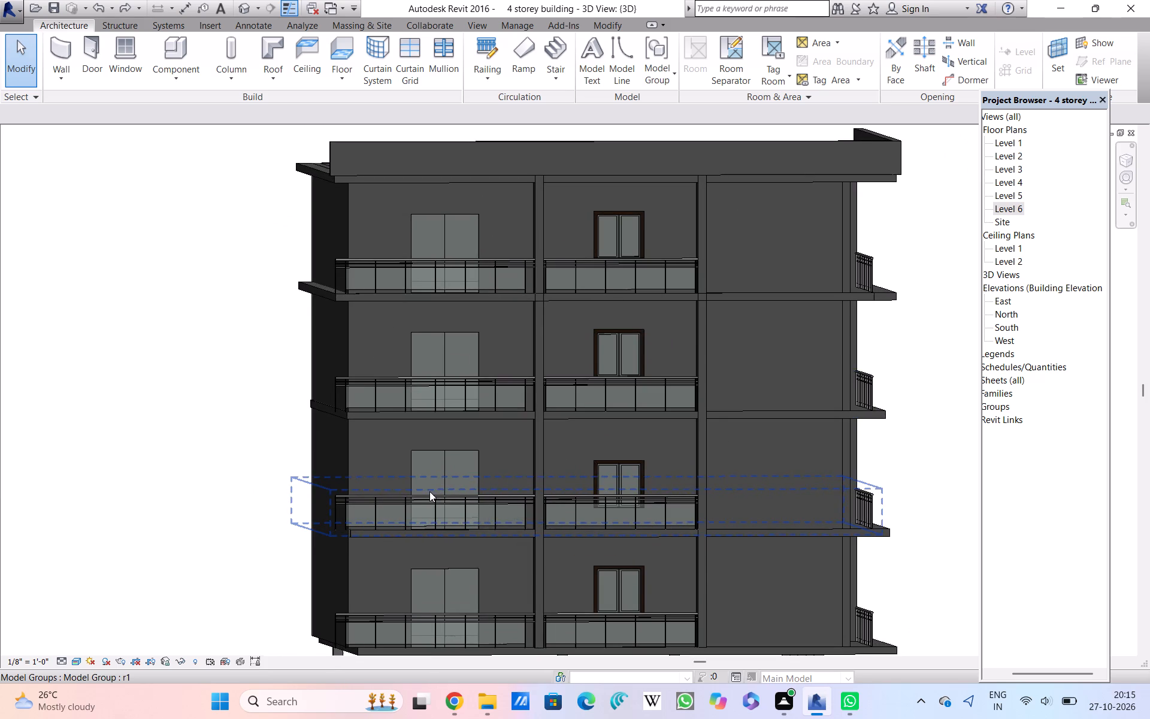
scroll(429, 491, "down", 1)
scroll(429, 491, "up", 1)
scroll(429, 491, "down", 1)
scroll(429, 492, "up", 2)
scroll(432, 491, "down", 2)
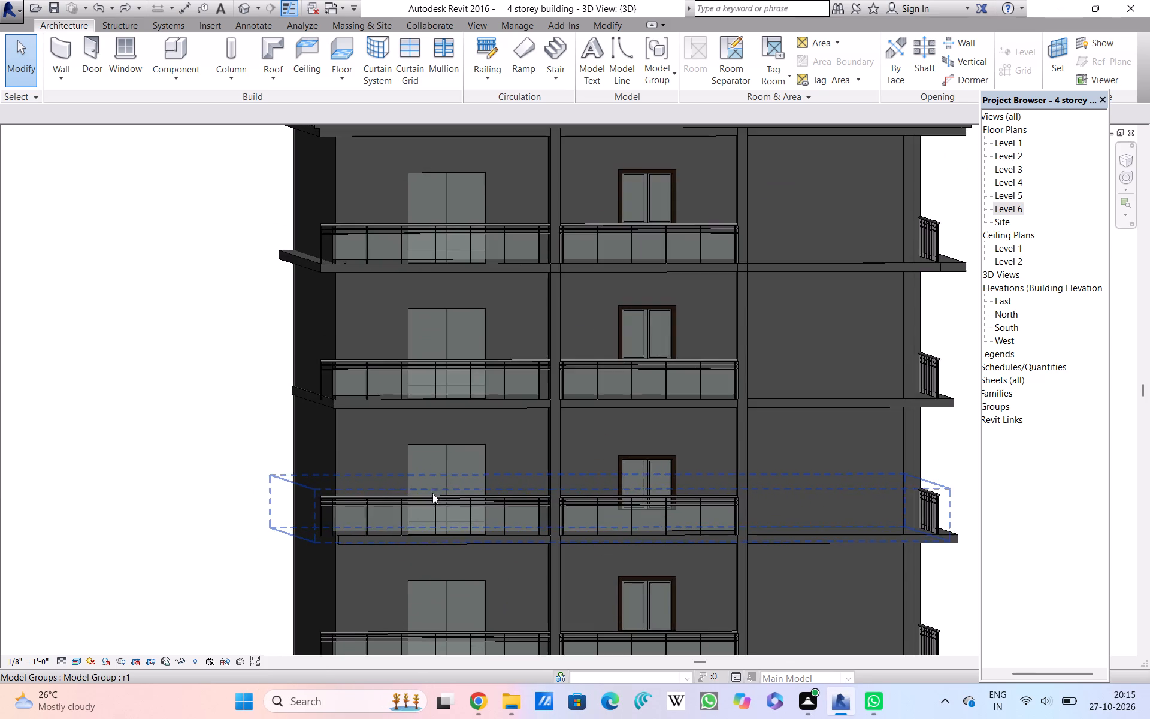
scroll(432, 493, "down", 1)
scroll(432, 493, "up", 3)
scroll(434, 491, "down", 3)
scroll(433, 499, "up", 3)
scroll(437, 497, "down", 3)
scroll(432, 503, "up", 3)
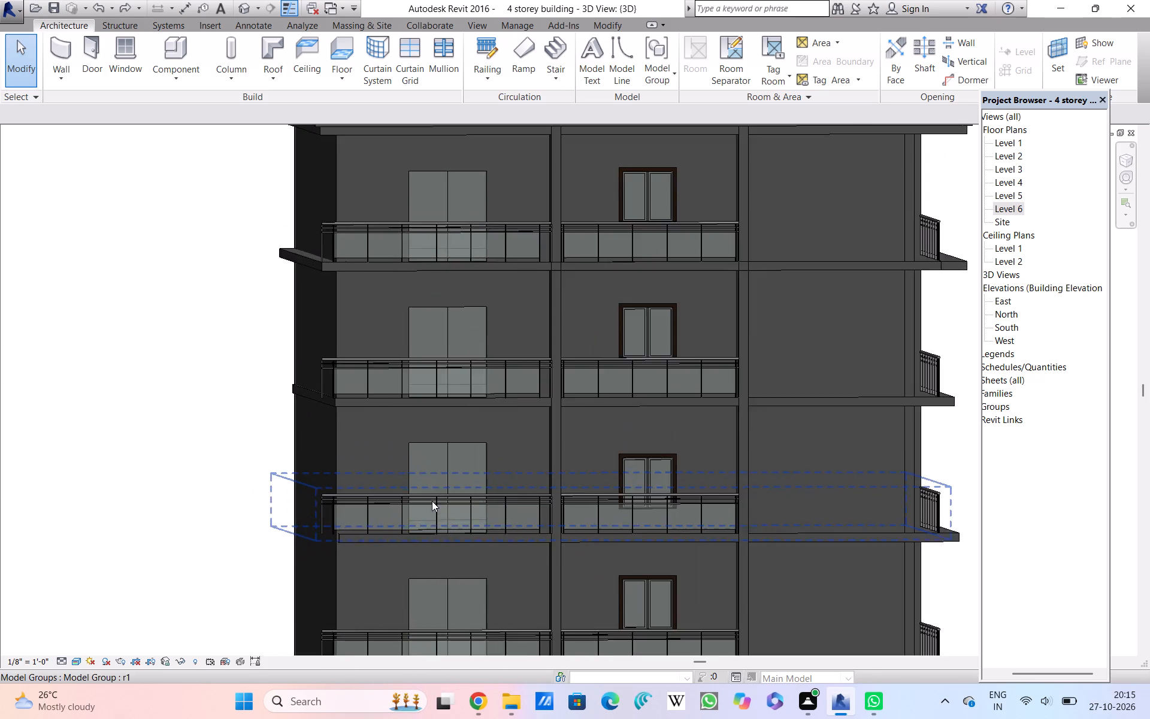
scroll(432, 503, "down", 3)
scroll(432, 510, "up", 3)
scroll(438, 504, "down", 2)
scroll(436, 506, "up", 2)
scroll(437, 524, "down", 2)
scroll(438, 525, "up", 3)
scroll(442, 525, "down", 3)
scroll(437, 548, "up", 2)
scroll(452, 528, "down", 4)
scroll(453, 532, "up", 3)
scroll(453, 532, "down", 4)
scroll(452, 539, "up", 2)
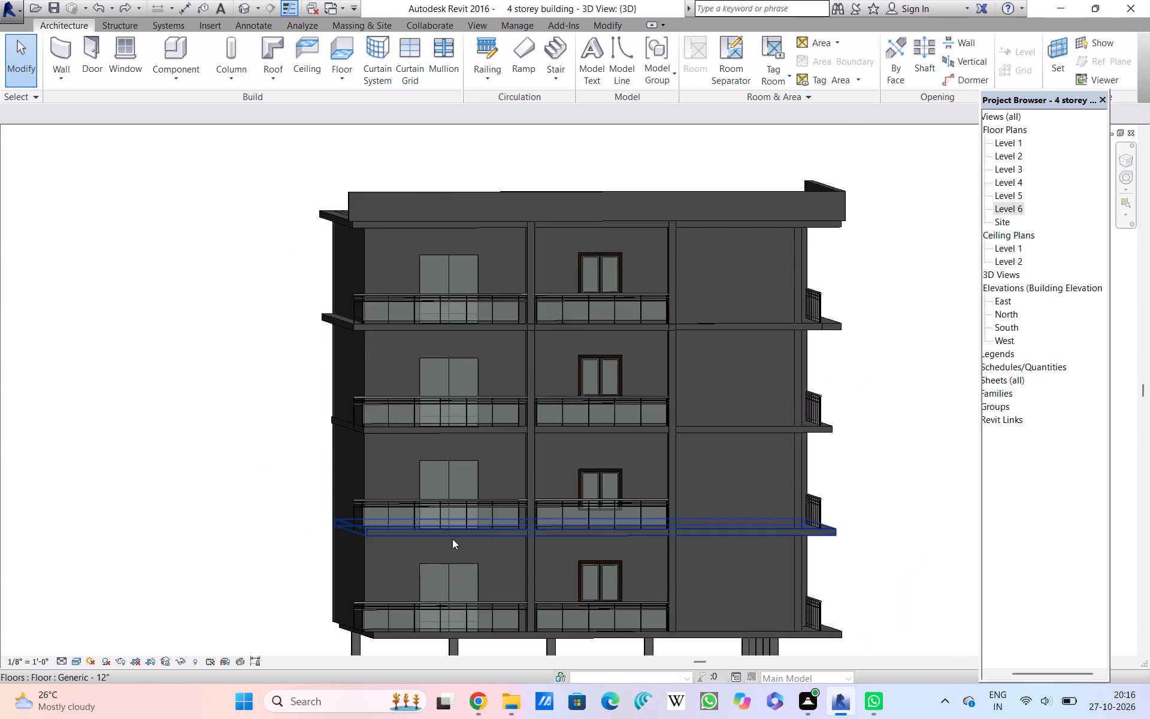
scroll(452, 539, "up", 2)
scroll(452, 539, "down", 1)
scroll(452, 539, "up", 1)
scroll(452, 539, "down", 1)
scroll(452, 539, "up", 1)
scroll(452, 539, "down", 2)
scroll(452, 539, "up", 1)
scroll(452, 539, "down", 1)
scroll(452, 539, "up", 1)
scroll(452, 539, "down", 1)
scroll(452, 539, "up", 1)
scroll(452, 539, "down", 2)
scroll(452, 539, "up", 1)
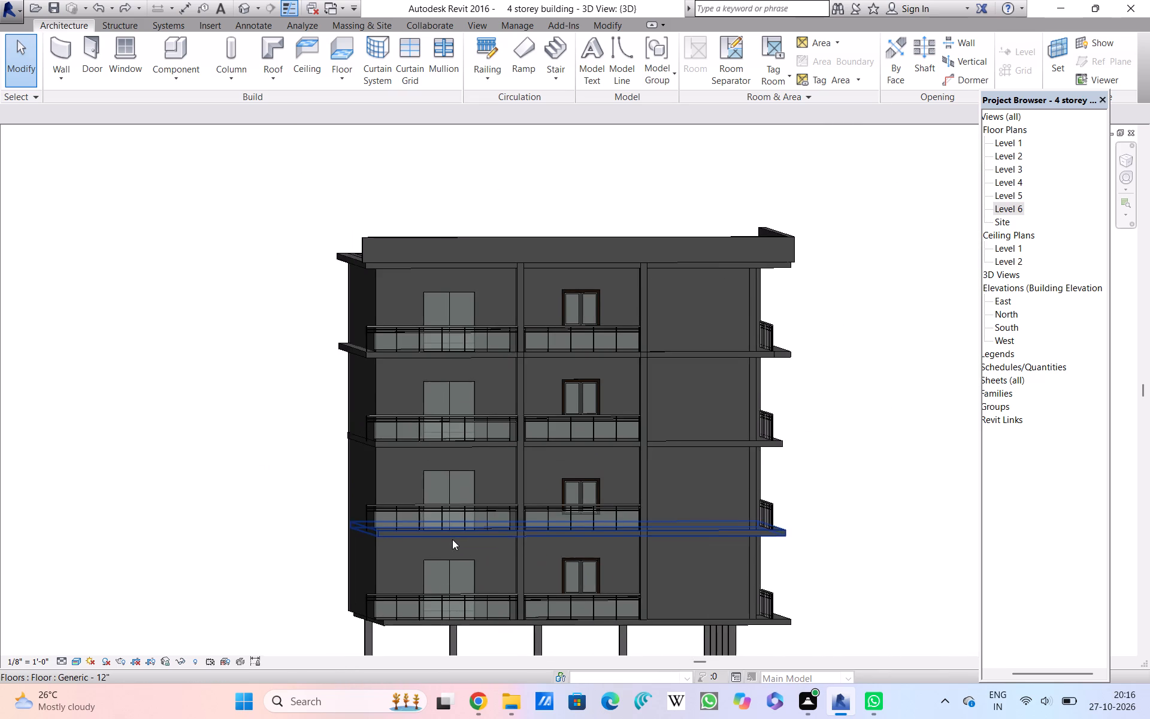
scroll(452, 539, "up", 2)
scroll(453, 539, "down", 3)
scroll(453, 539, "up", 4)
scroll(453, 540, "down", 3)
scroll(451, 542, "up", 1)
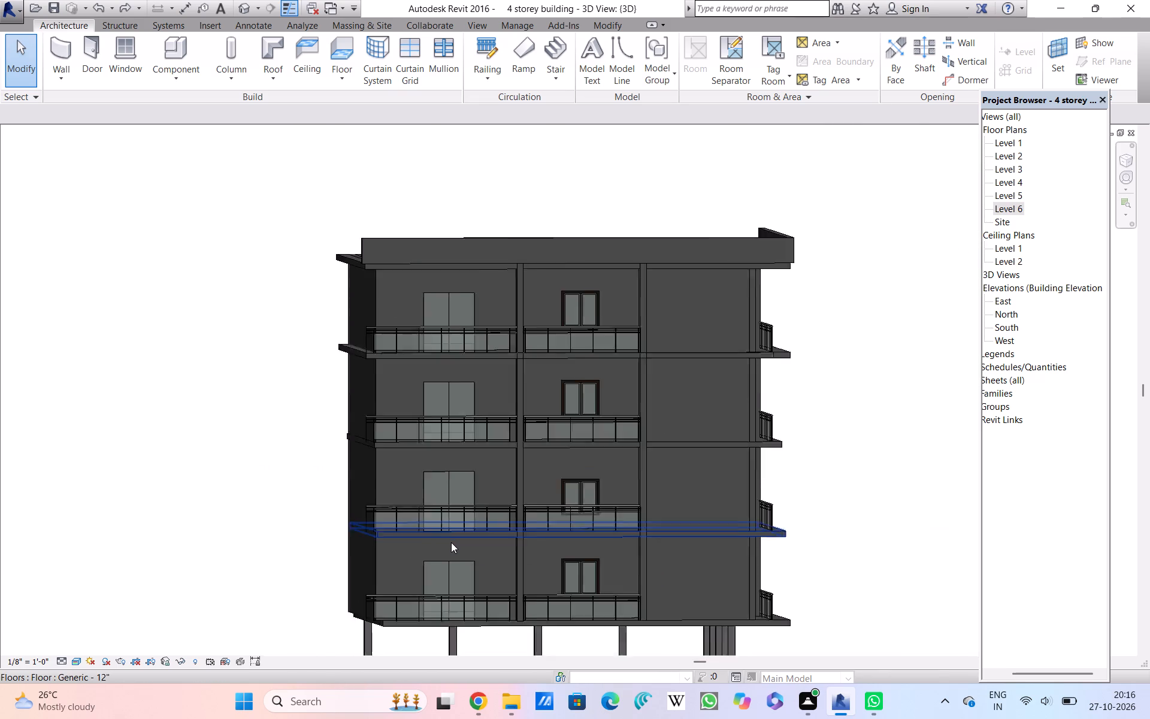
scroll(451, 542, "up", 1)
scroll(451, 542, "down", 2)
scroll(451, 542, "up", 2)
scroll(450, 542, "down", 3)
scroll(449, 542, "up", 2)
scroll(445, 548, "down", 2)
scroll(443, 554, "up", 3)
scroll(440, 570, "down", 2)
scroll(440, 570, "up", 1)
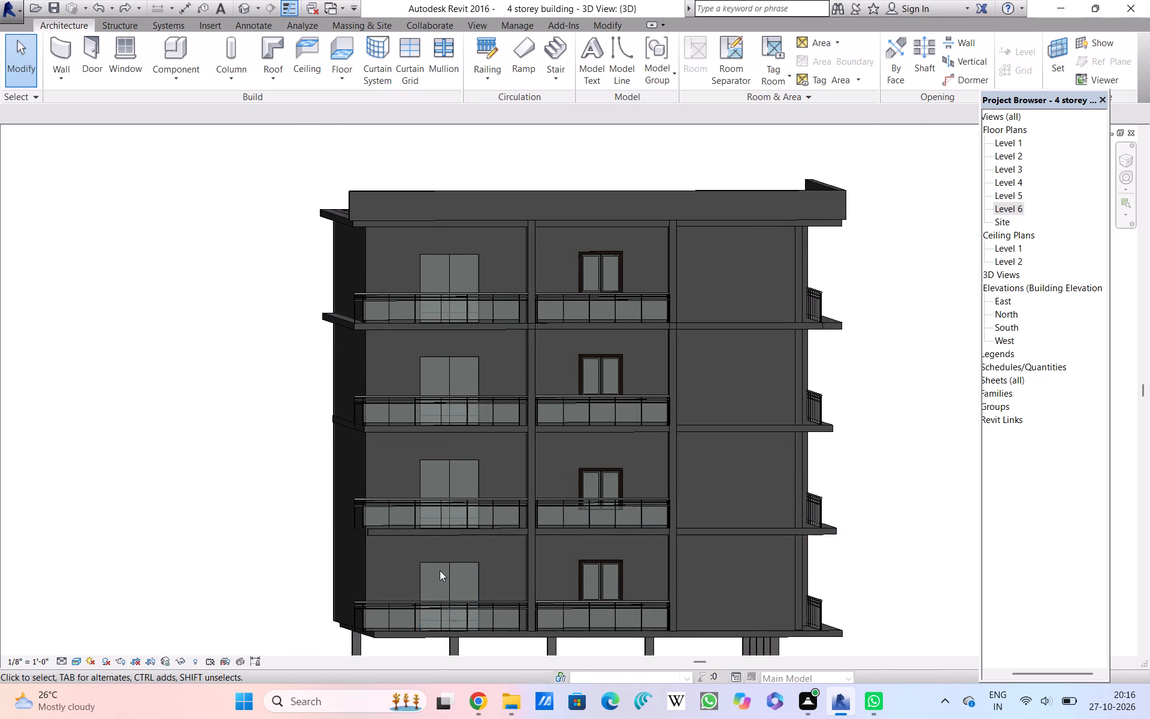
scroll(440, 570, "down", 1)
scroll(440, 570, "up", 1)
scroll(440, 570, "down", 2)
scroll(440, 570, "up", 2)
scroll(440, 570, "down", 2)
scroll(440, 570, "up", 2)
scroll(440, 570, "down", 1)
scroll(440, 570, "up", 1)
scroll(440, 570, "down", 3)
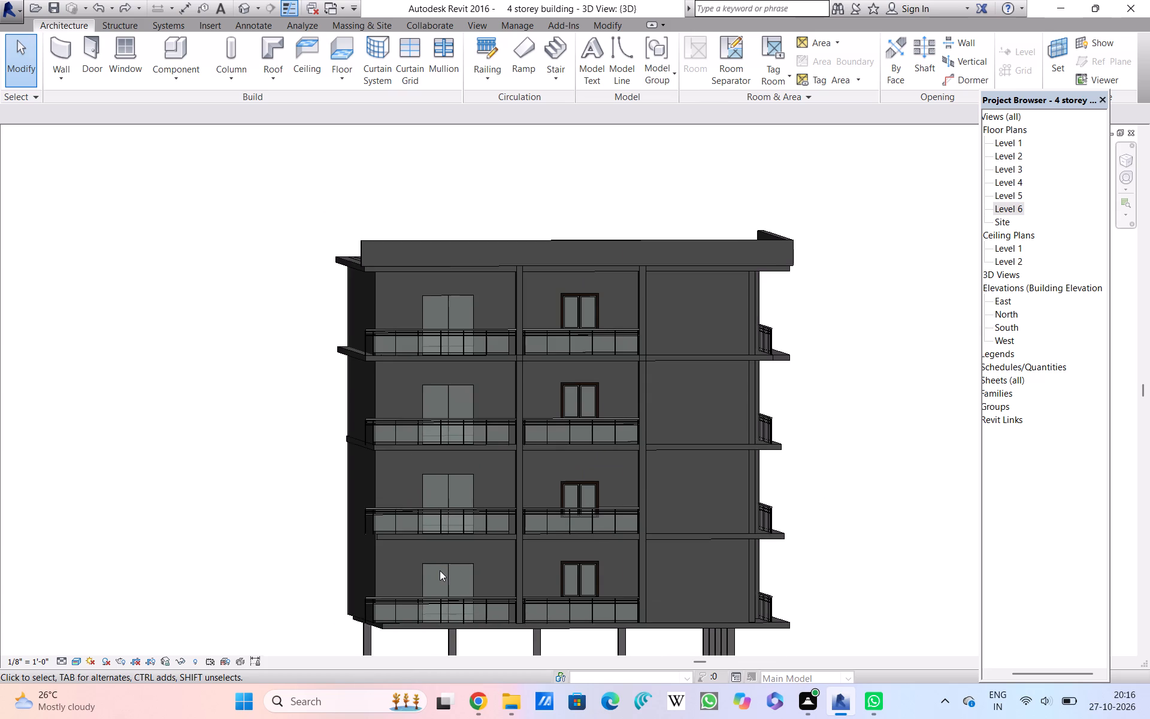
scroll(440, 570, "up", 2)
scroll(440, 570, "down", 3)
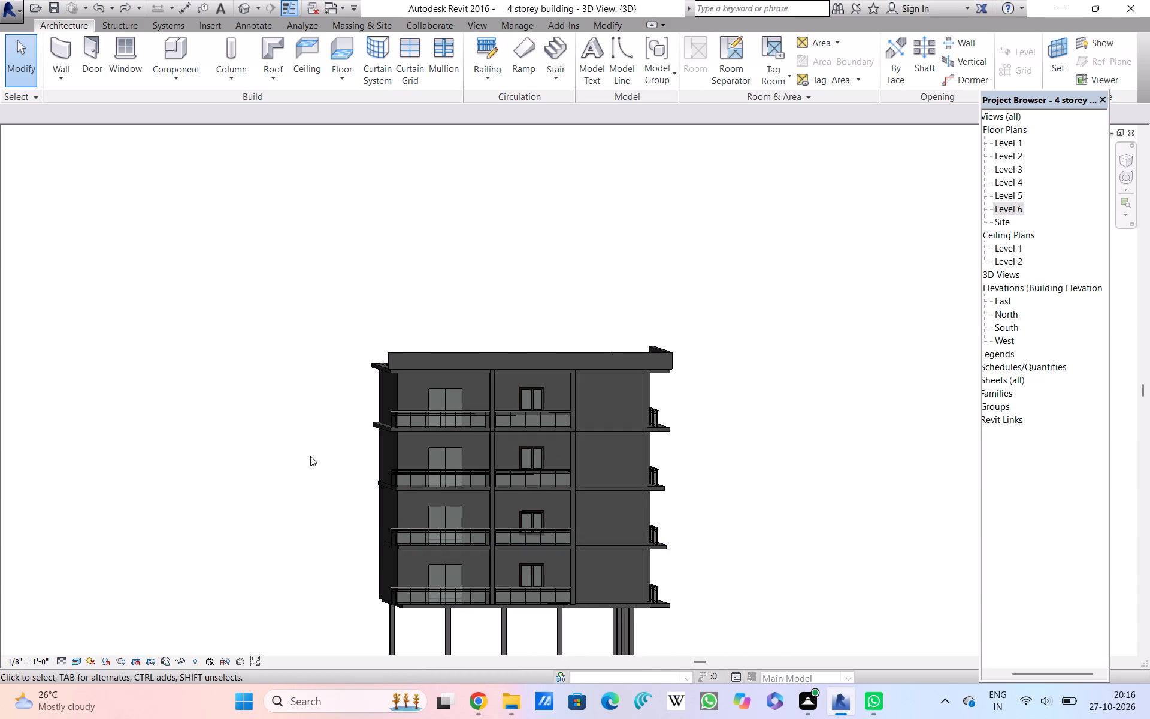
Examine the middle storeys' balcony double doors, casement windows and the railings on either side of the dividing column.
scroll(448, 497, "up", 3)
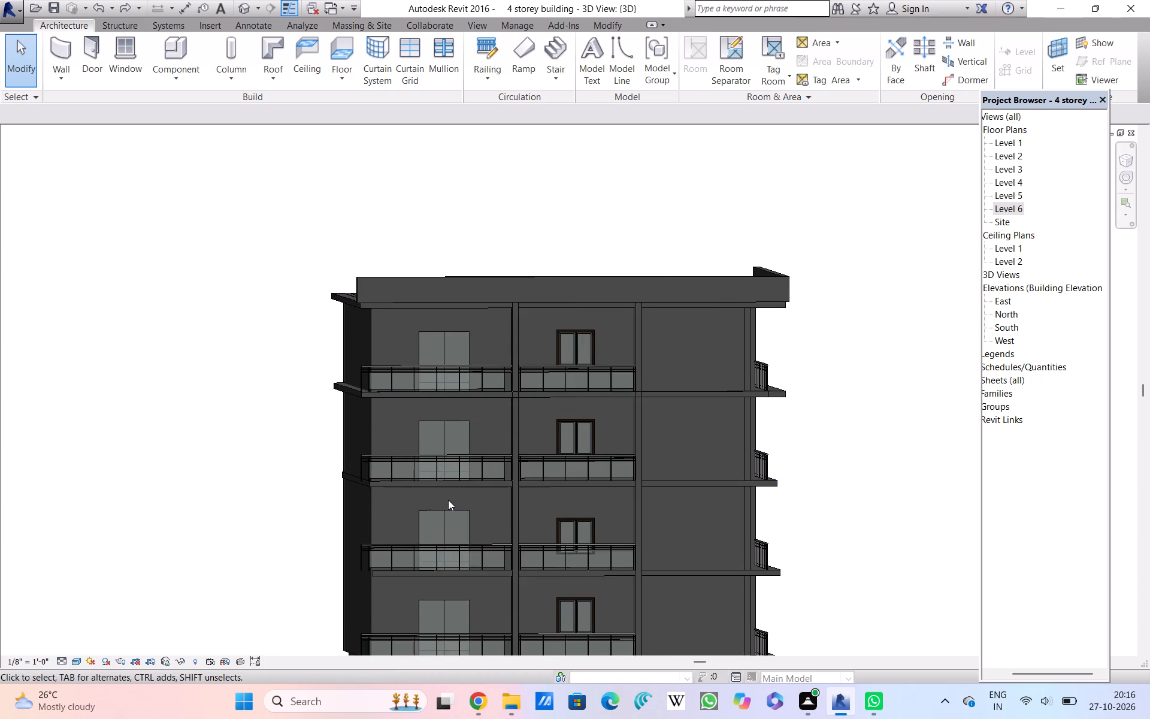
scroll(448, 500, "up", 3)
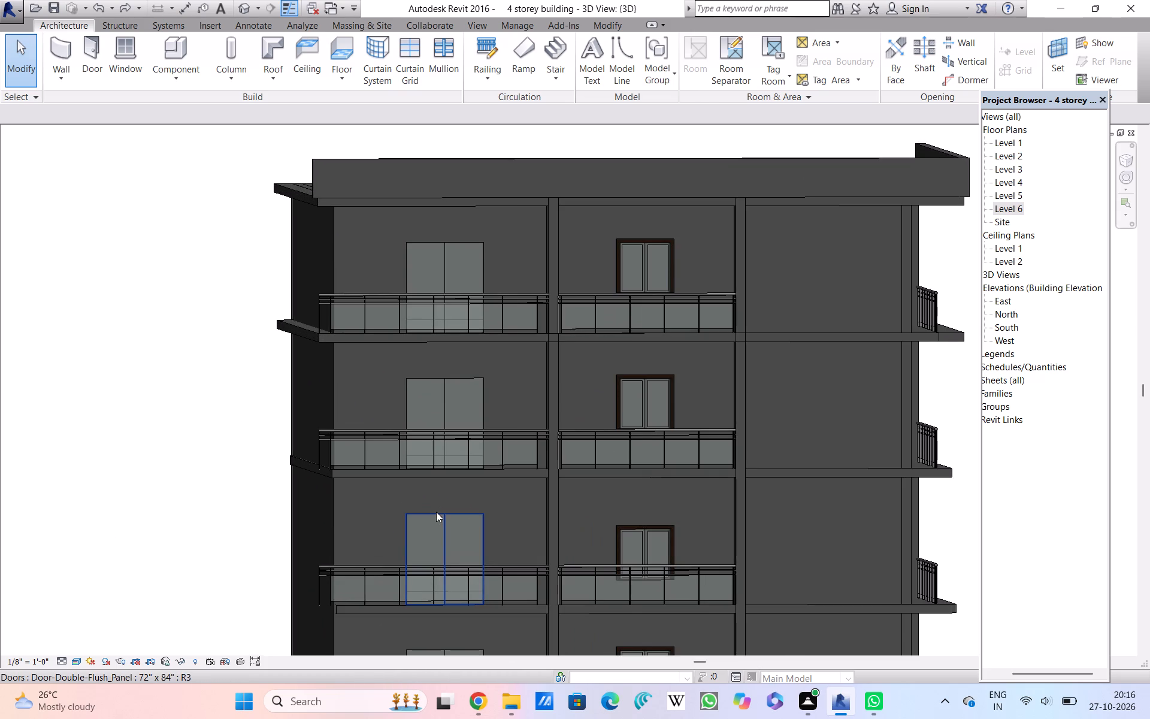
scroll(433, 522, "up", 2)
scroll(433, 522, "down", 3)
scroll(431, 526, "up", 4)
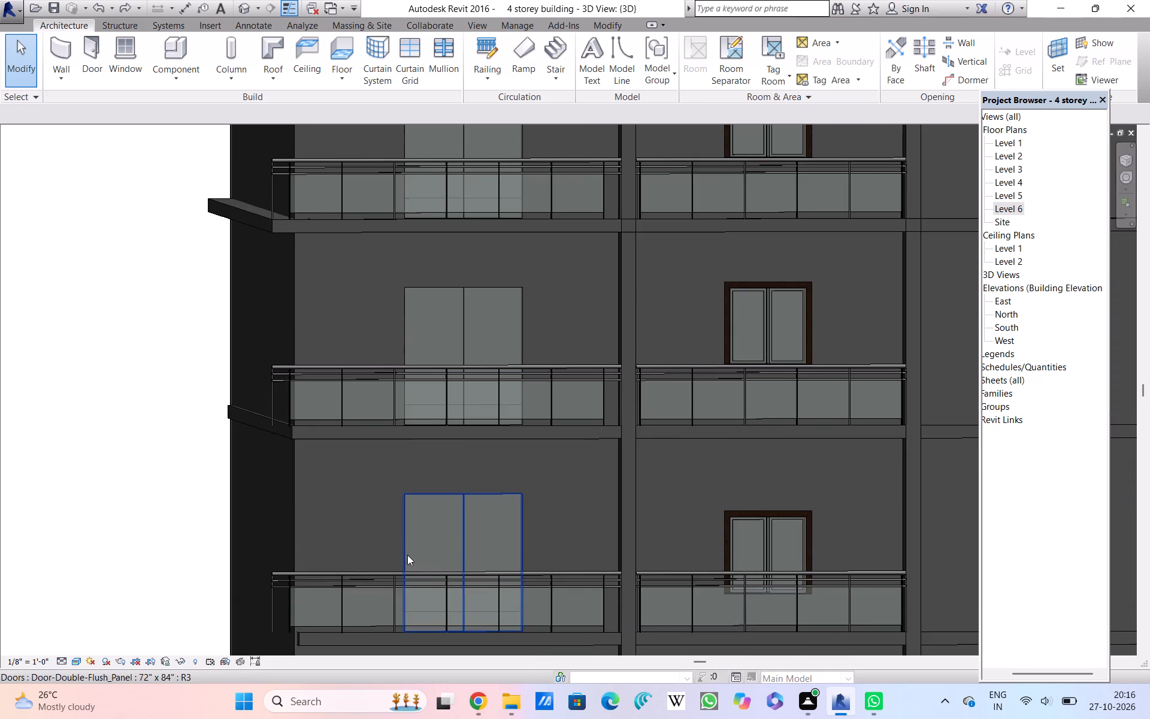
scroll(753, 497, "up", 1)
scroll(642, 322, "up", 1)
scroll(642, 321, "down", 1)
scroll(636, 324, "up", 1)
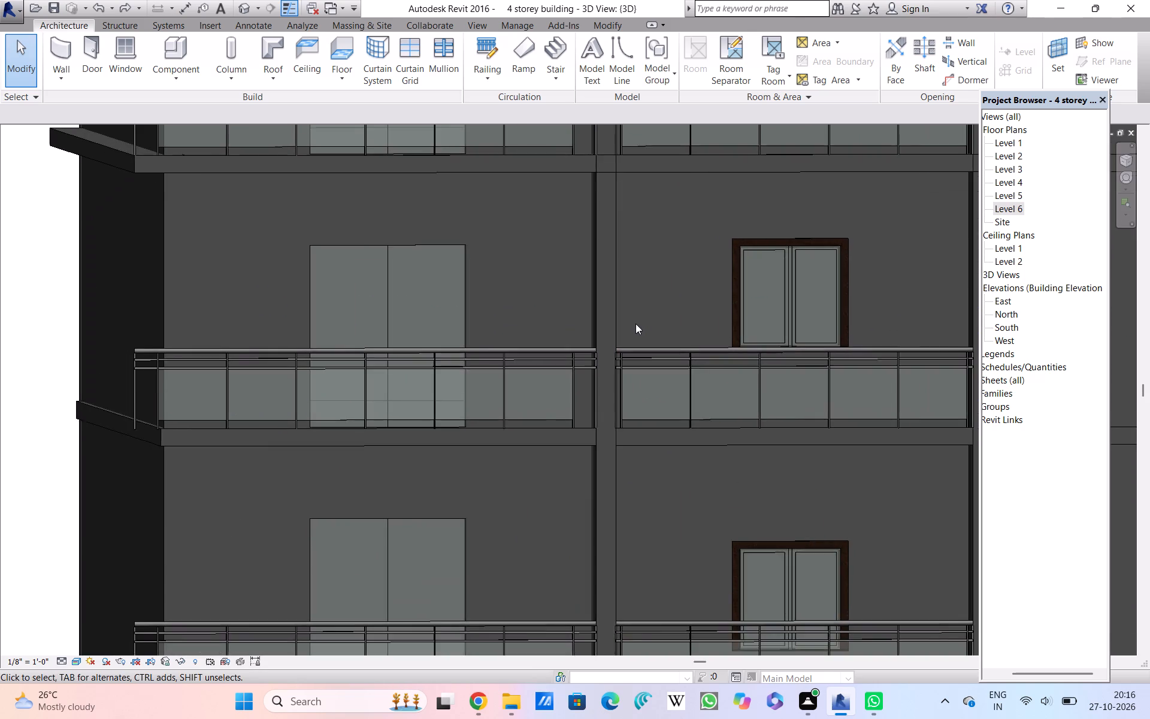
scroll(635, 324, "down", 2)
scroll(625, 330, "up", 4)
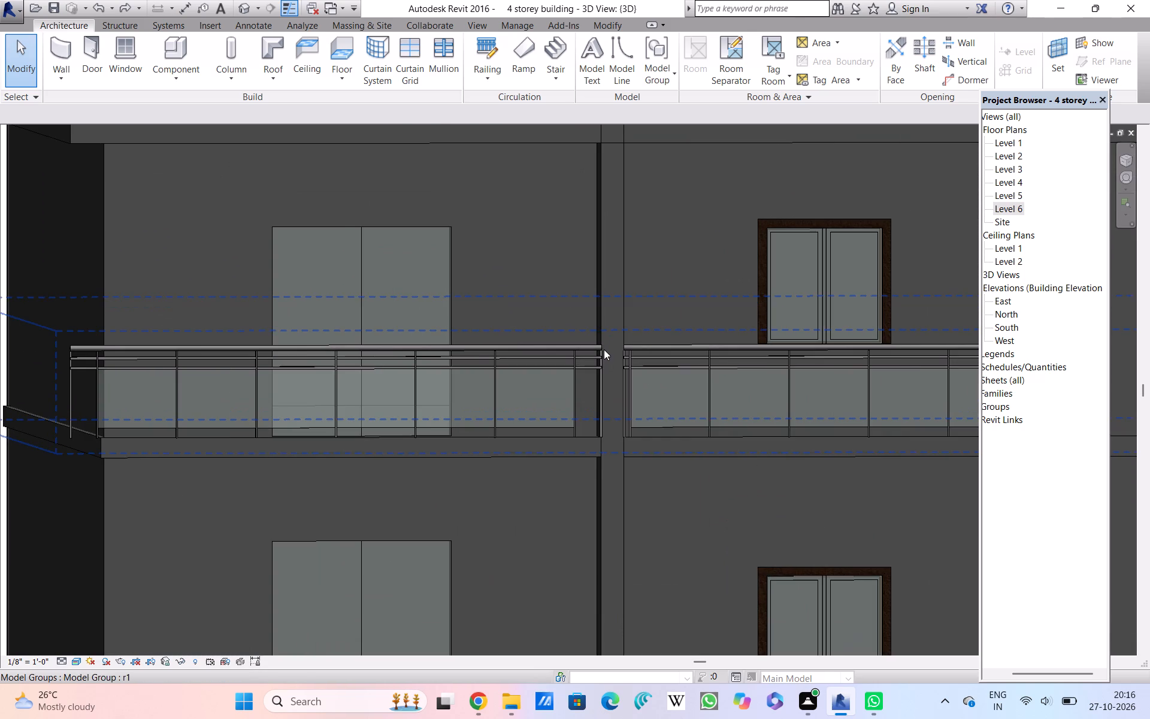
scroll(604, 349, "up", 3)
scroll(604, 349, "down", 3)
scroll(604, 351, "up", 2)
scroll(582, 394, "down", 7)
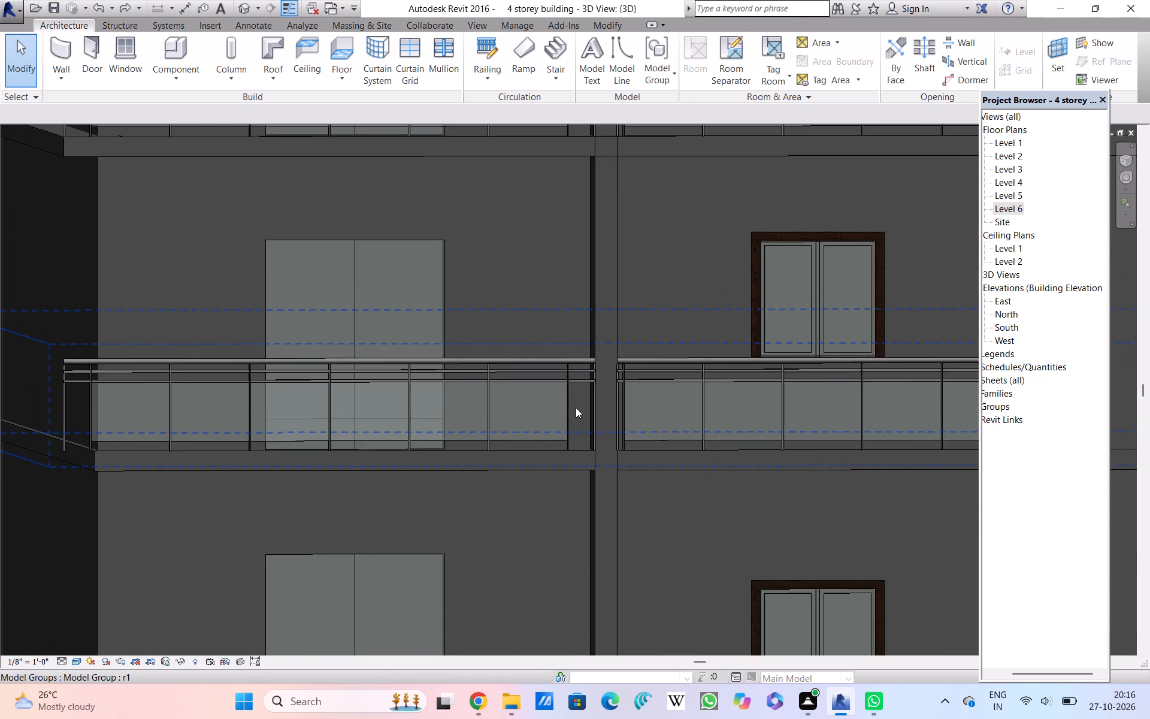
Examine the middle storeys' balcony railings and projecting floor edges on both sides of the dividing column.
scroll(576, 407, "down", 2)
scroll(573, 408, "up", 3)
scroll(567, 411, "down", 2)
scroll(564, 411, "up", 1)
scroll(553, 416, "down", 1)
scroll(553, 416, "up", 2)
scroll(531, 422, "down", 1)
scroll(509, 430, "up", 2)
scroll(477, 443, "down", 3)
scroll(469, 452, "up", 3)
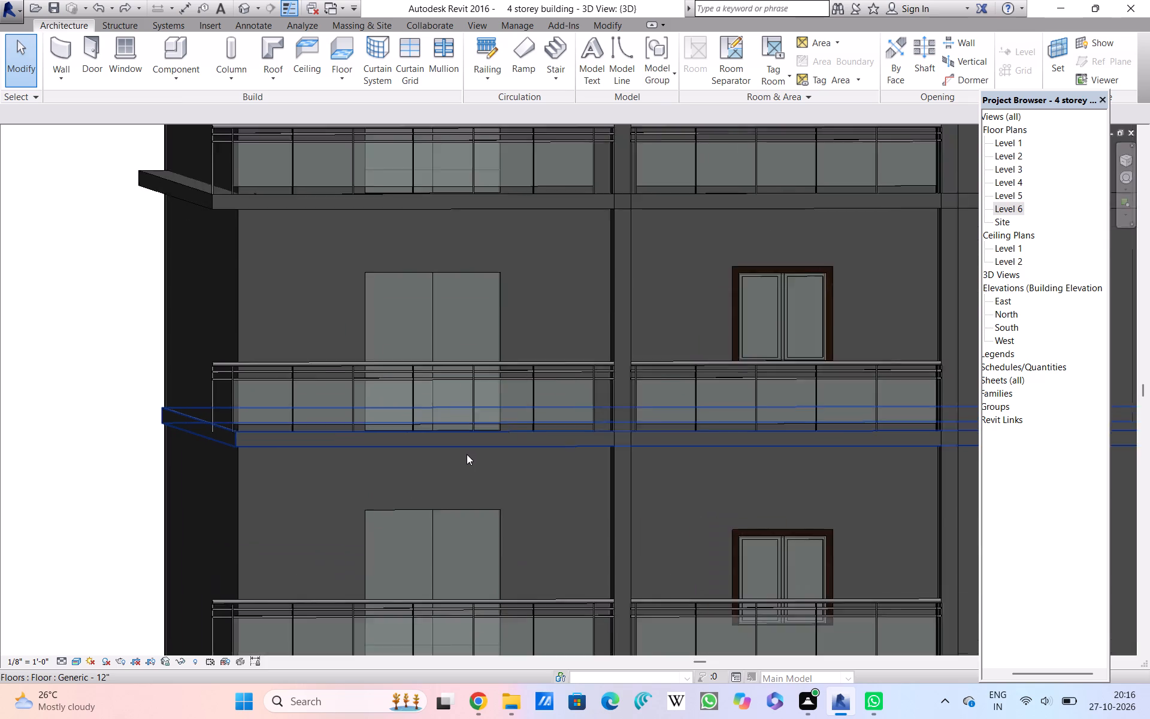
scroll(467, 454, "down", 3)
scroll(467, 454, "up", 1)
scroll(467, 455, "down", 1)
scroll(467, 455, "up", 3)
scroll(467, 455, "down", 2)
scroll(467, 455, "up", 1)
scroll(467, 455, "down", 2)
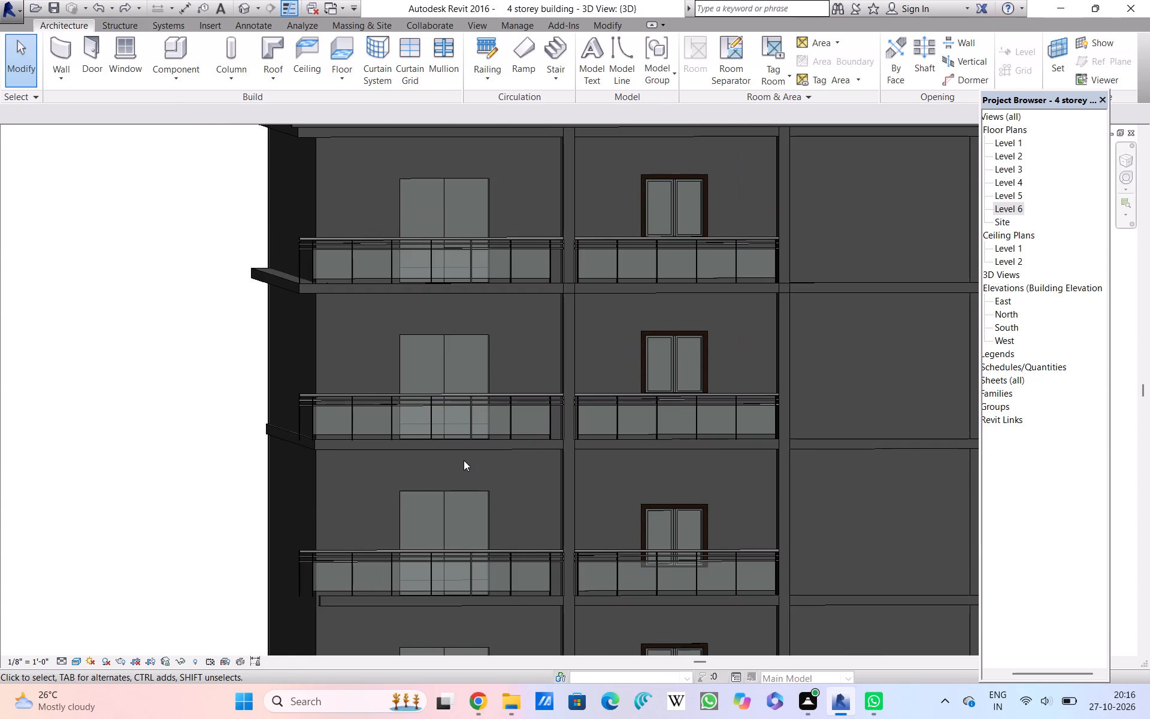
Inspect the balcony double doors and casement windows across the stacked middle storeys.
scroll(463, 460, "up", 1)
scroll(461, 466, "down", 1)
scroll(460, 469, "up", 2)
scroll(460, 469, "down", 2)
scroll(460, 469, "up", 2)
scroll(459, 469, "down", 1)
scroll(459, 469, "up", 2)
scroll(459, 468, "down", 3)
scroll(459, 468, "up", 2)
scroll(459, 468, "down", 1)
scroll(459, 468, "up", 2)
scroll(459, 468, "down", 3)
scroll(459, 467, "up", 2)
scroll(459, 466, "down", 2)
scroll(459, 465, "up", 2)
scroll(458, 465, "down", 3)
scroll(458, 465, "up", 2)
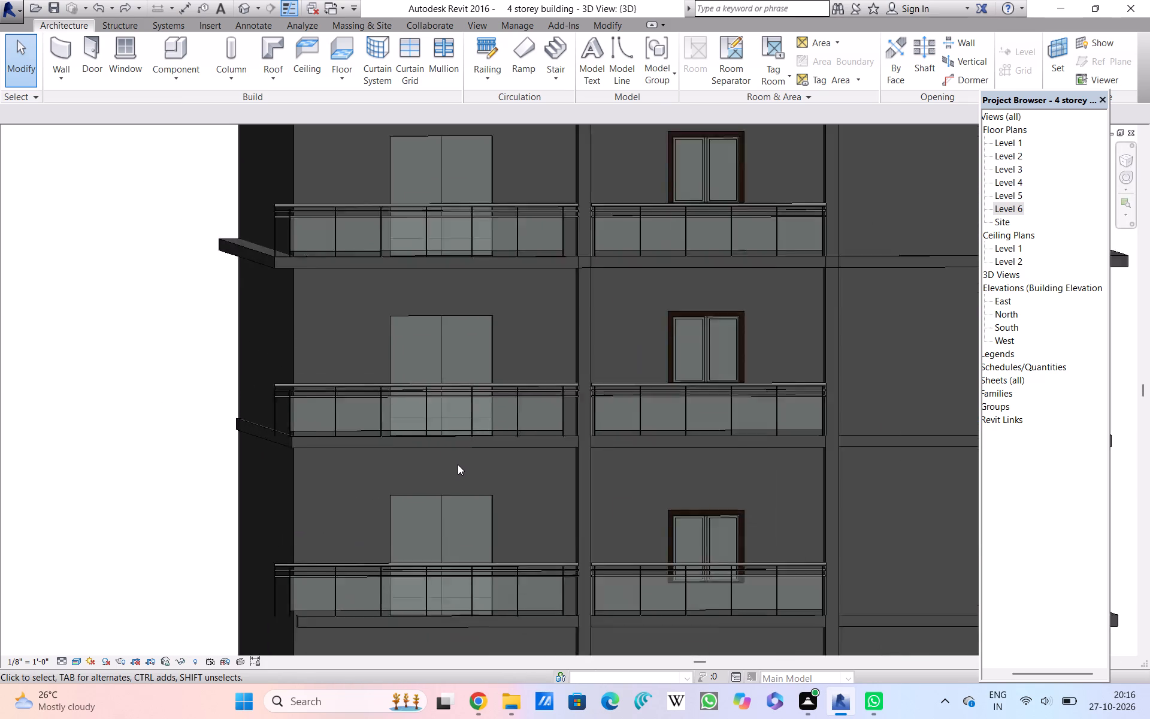
scroll(458, 464, "down", 3)
scroll(458, 464, "up", 1)
scroll(458, 464, "down", 2)
scroll(458, 464, "up", 1)
scroll(458, 464, "down", 1)
scroll(458, 464, "up", 2)
scroll(458, 467, "down", 2)
scroll(458, 467, "up", 2)
Review the full facade from the roof edge down through all four storeys' balconies, doors and windows.
scroll(458, 472, "down", 1)
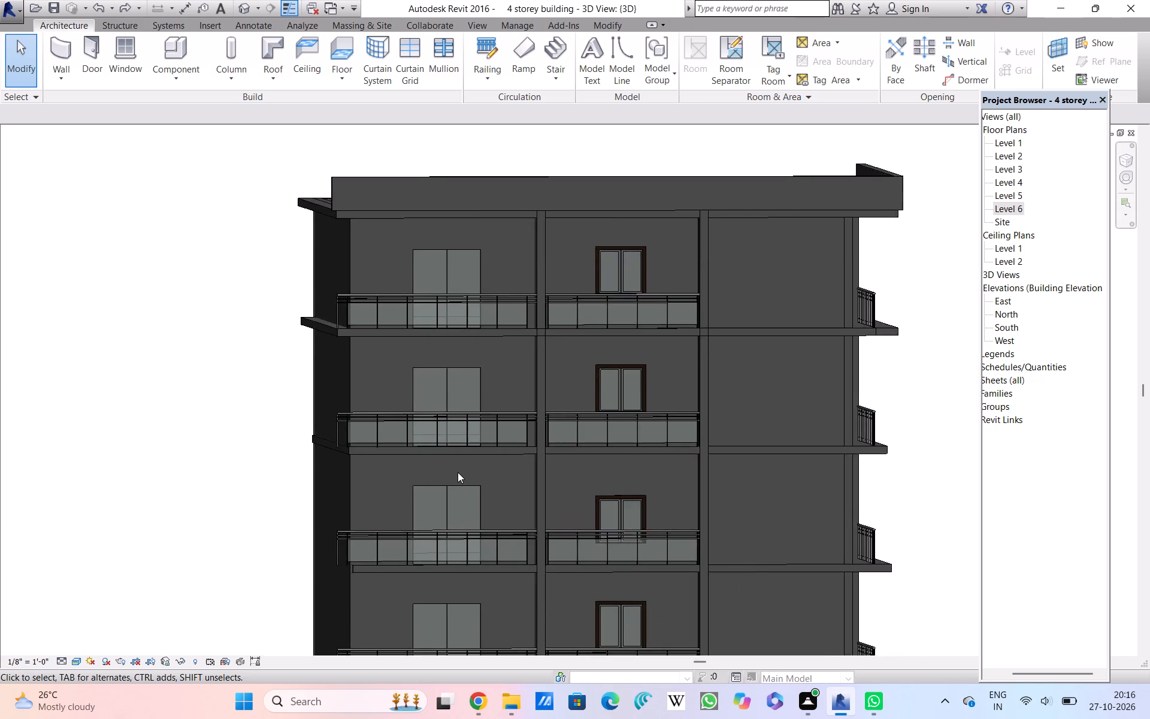
scroll(458, 472, "down", 1)
scroll(458, 472, "up", 1)
scroll(458, 472, "down", 1)
scroll(458, 472, "up", 2)
scroll(458, 472, "down", 2)
scroll(458, 472, "up", 2)
scroll(458, 472, "down", 1)
scroll(458, 472, "up", 1)
scroll(458, 473, "down", 2)
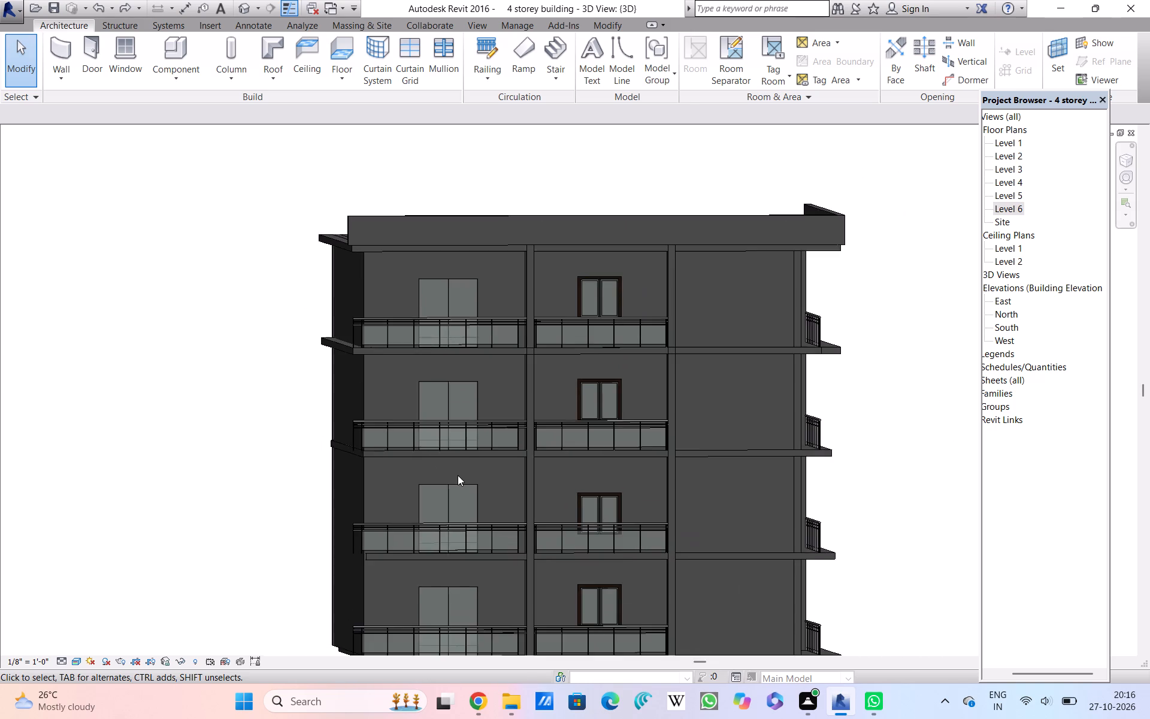
scroll(458, 475, "up", 3)
scroll(458, 476, "down", 2)
scroll(458, 477, "up", 1)
scroll(458, 478, "down", 2)
scroll(458, 478, "up", 1)
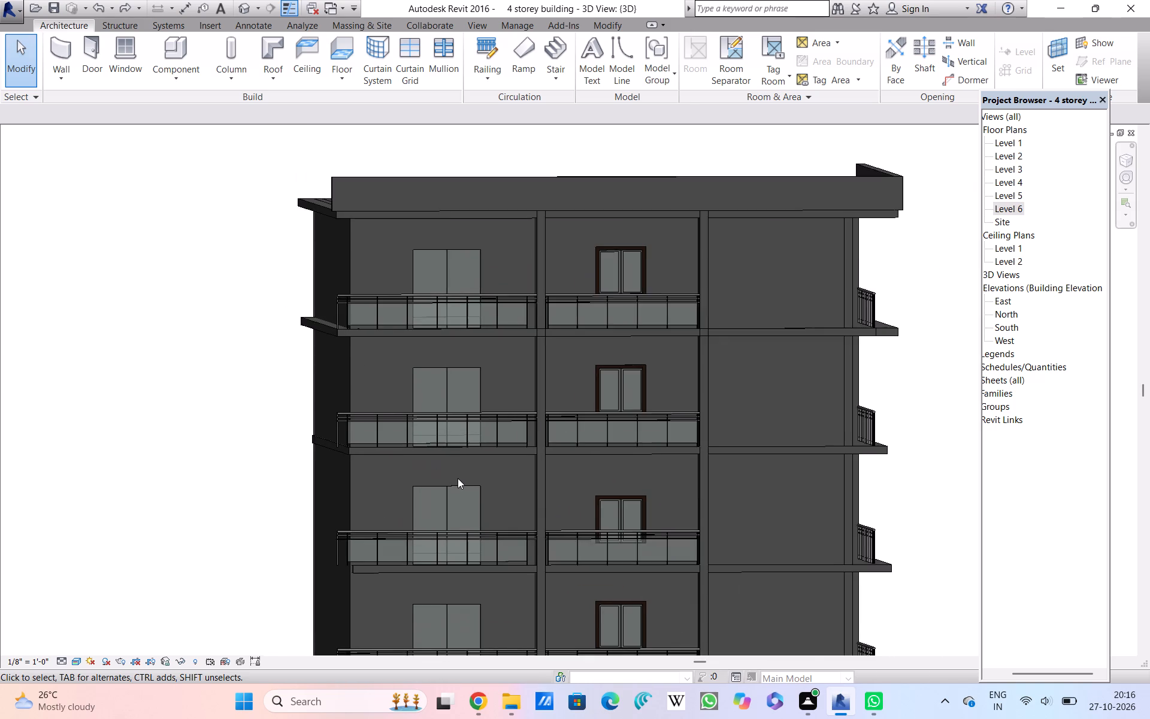
scroll(458, 479, "down", 2)
scroll(460, 480, "up", 2)
scroll(460, 480, "down", 2)
scroll(461, 480, "up", 1)
scroll(461, 480, "down", 2)
scroll(463, 482, "up", 3)
scroll(463, 484, "down", 2)
scroll(464, 487, "up", 2)
scroll(464, 488, "down", 2)
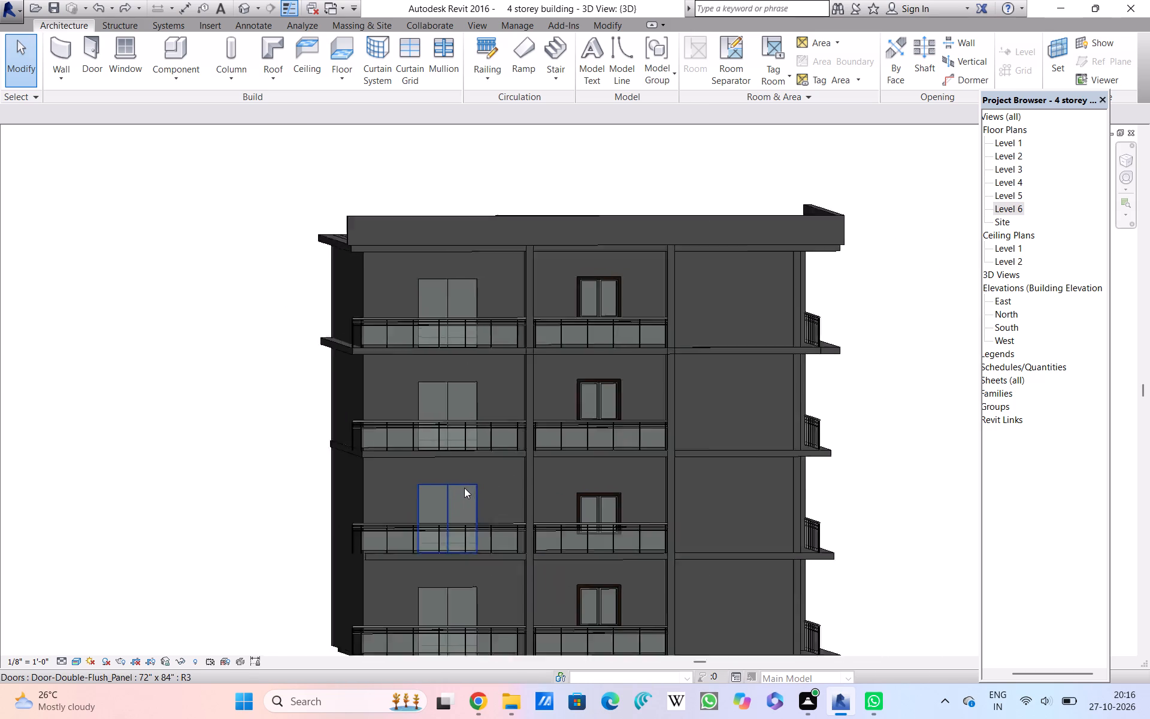
scroll(464, 488, "up", 2)
scroll(464, 489, "down", 2)
scroll(464, 489, "up", 1)
scroll(464, 489, "down", 2)
scroll(464, 489, "up", 1)
scroll(464, 489, "down", 1)
scroll(464, 489, "up", 2)
scroll(464, 489, "down", 1)
scroll(428, 548, "down", 1)
scroll(428, 551, "up", 2)
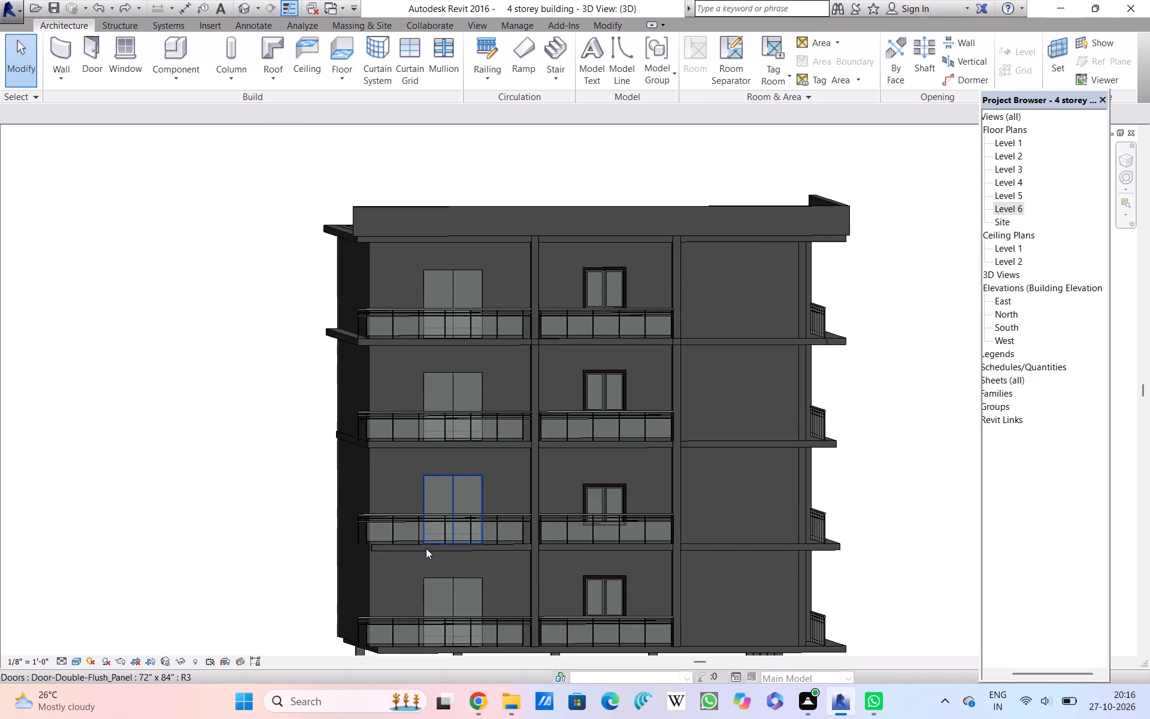
Examine the whole building, including the second-lowest storey's floor edge, the ground-level columns and the base slab.
scroll(417, 532, "down", 1)
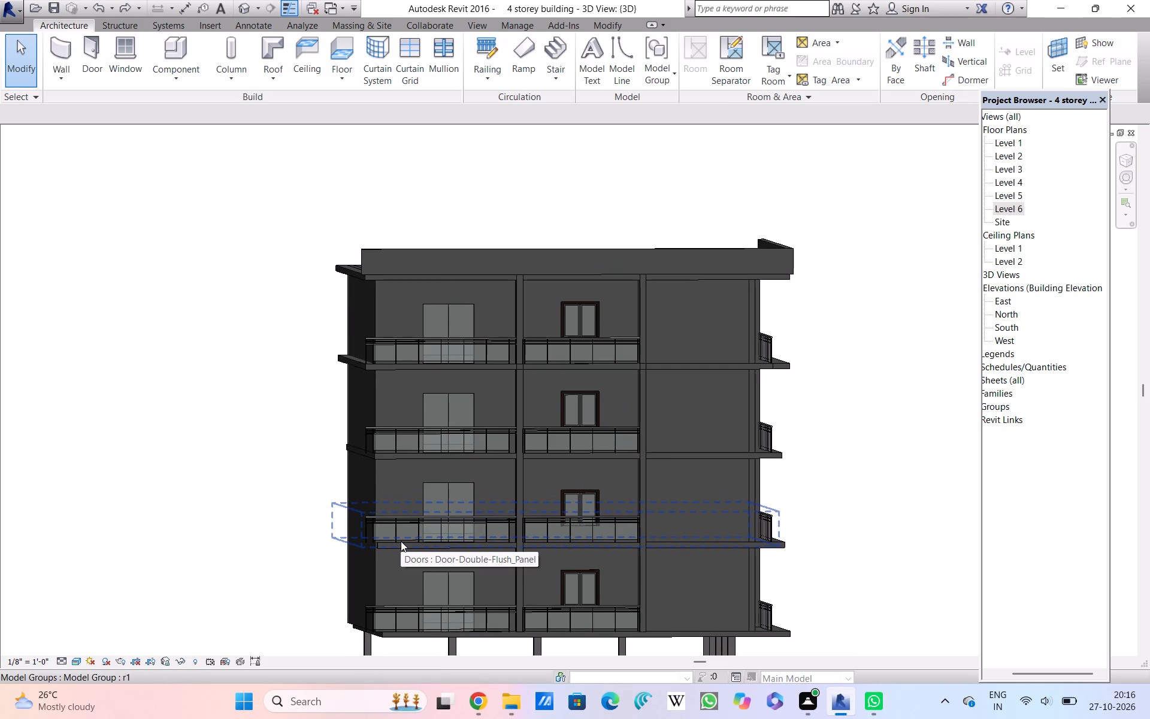
scroll(401, 541, "up", 1)
scroll(401, 541, "down", 3)
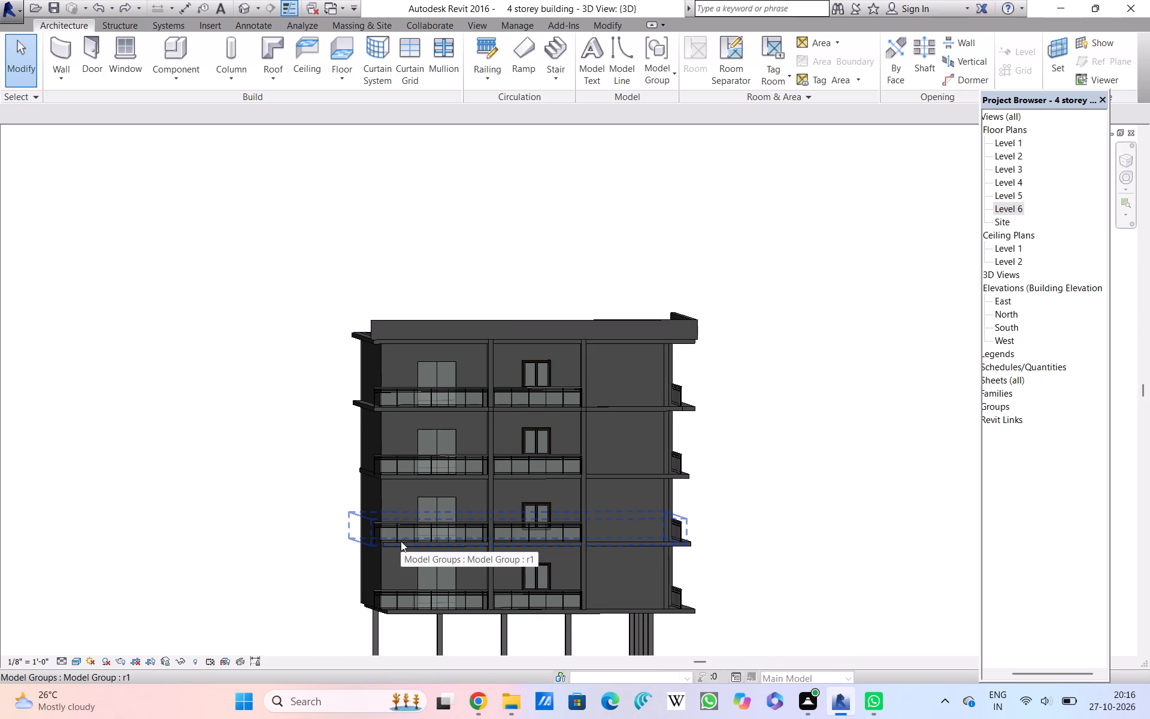
scroll(401, 541, "up", 3)
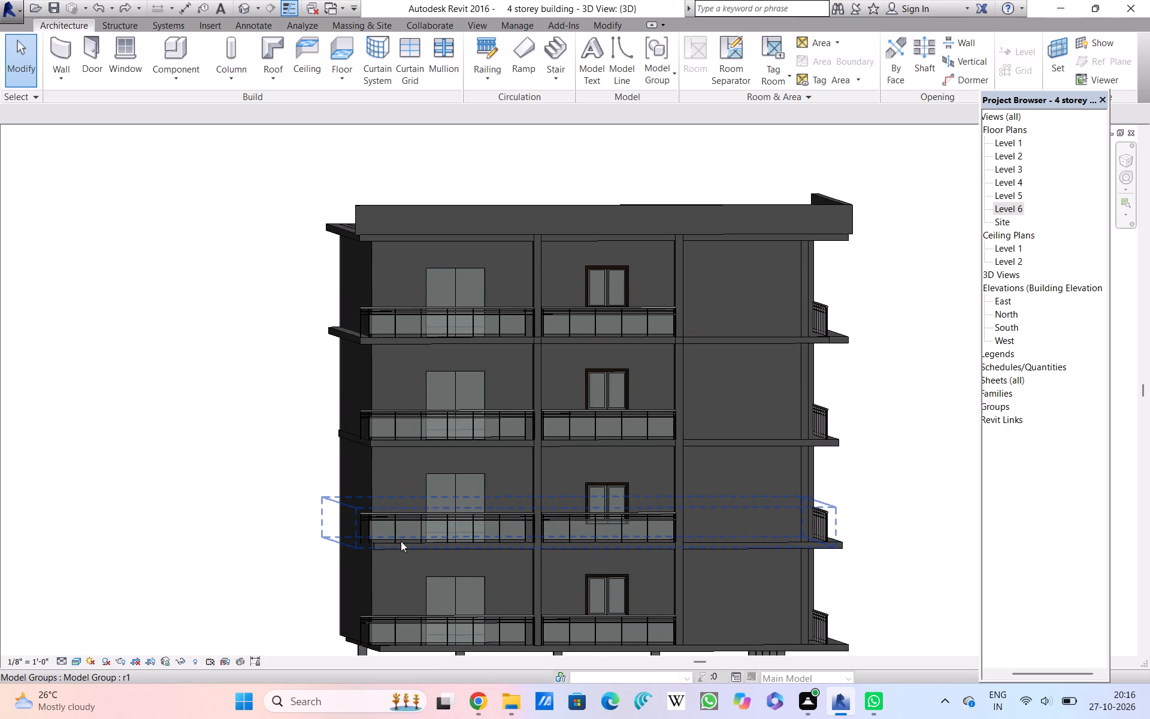
scroll(401, 541, "up", 1)
scroll(401, 541, "down", 4)
scroll(401, 541, "up", 3)
scroll(401, 541, "down", 4)
scroll(401, 541, "up", 3)
scroll(401, 541, "down", 3)
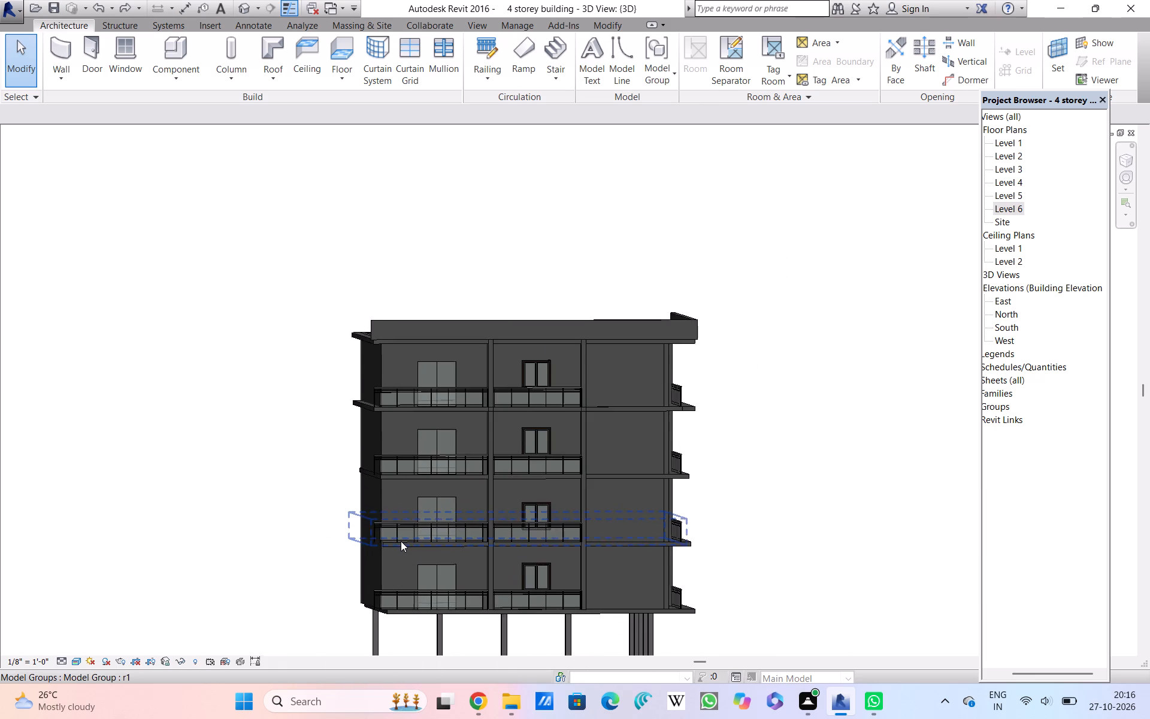
scroll(401, 542, "down", 4)
scroll(401, 543, "up", 4)
scroll(401, 545, "down", 4)
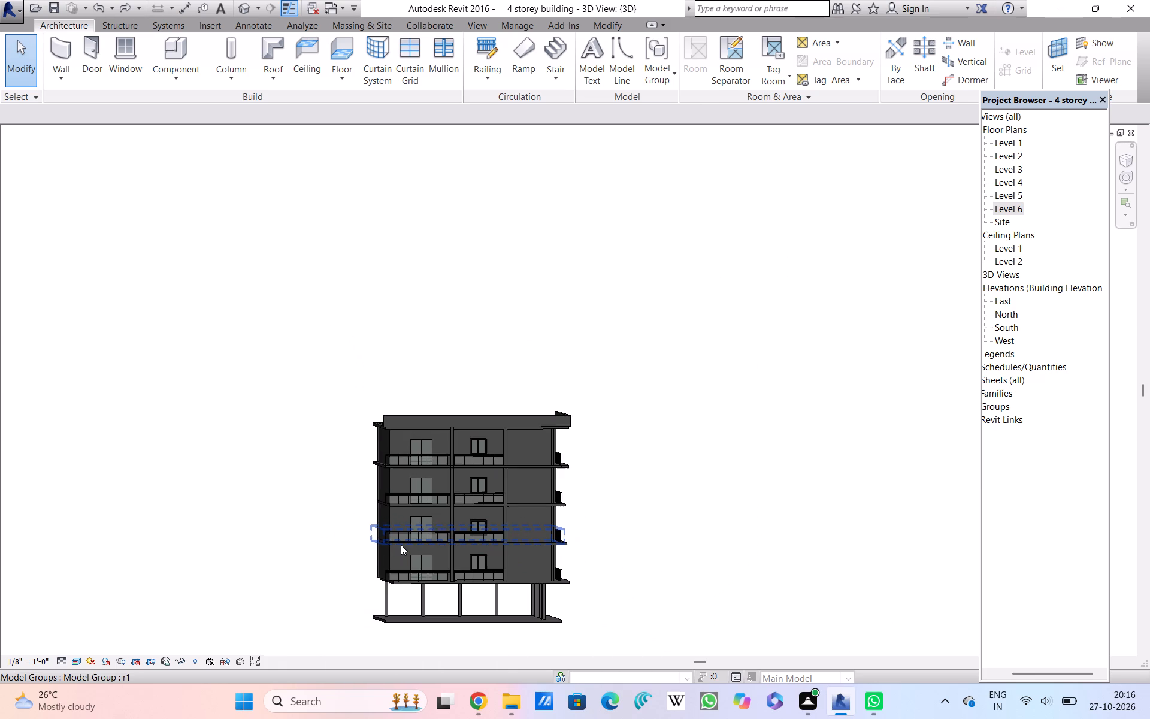
scroll(401, 546, "down", 1)
scroll(401, 548, "up", 2)
Inspect the lower storeys' balconies and the ground-level columns below the blank notification card.
scroll(401, 548, "down", 2)
scroll(401, 548, "up", 1)
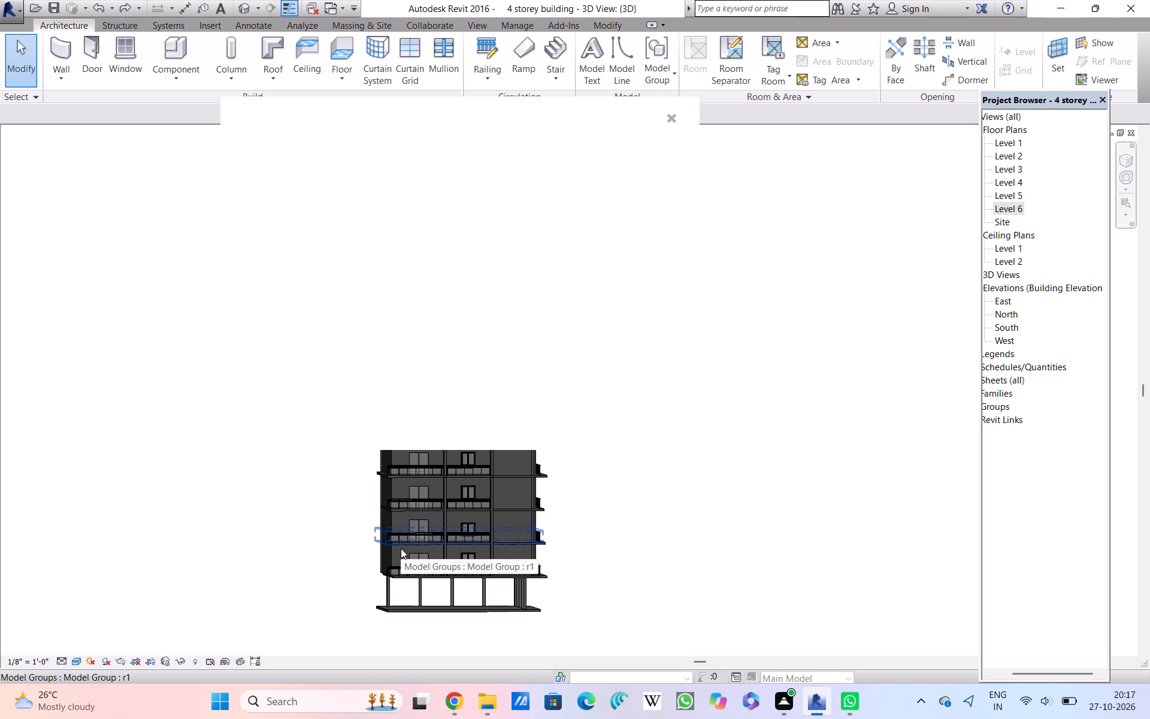
scroll(401, 548, "up", 2)
scroll(401, 548, "down", 3)
scroll(401, 548, "up", 1)
scroll(401, 548, "down", 1)
scroll(401, 548, "up", 3)
scroll(401, 548, "down", 3)
scroll(401, 548, "up", 4)
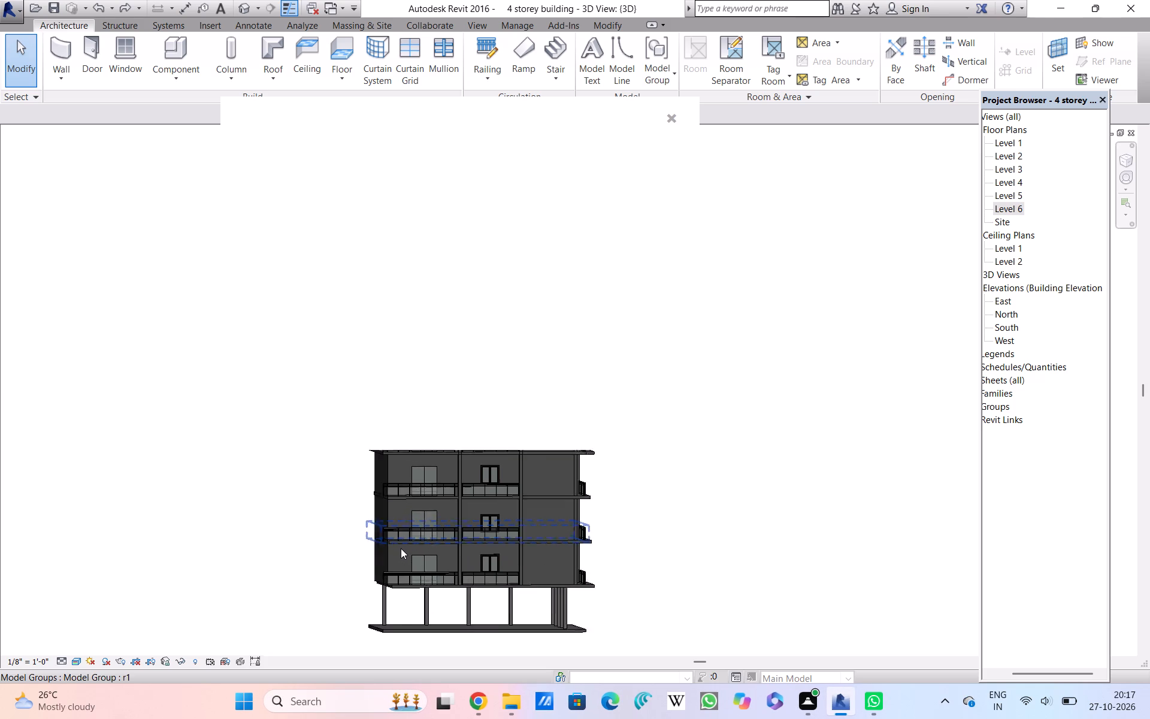
scroll(401, 548, "down", 3)
scroll(401, 548, "up", 2)
scroll(395, 543, "down", 3)
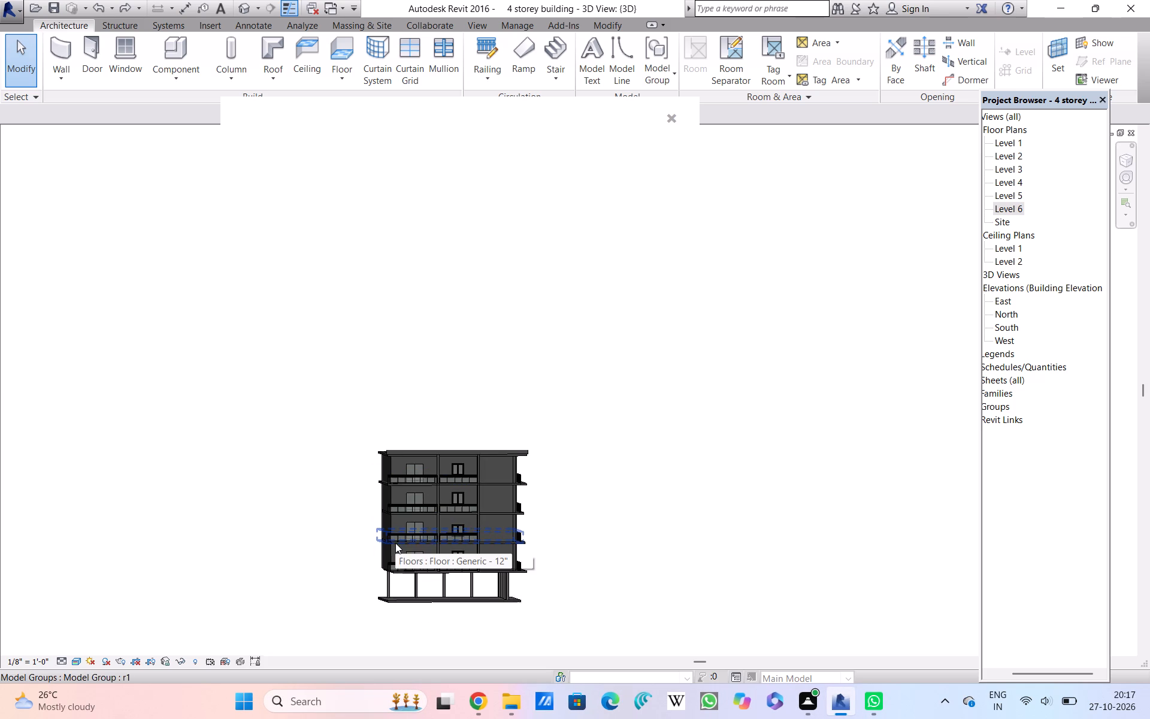
scroll(395, 543, "up", 2)
scroll(395, 544, "down", 3)
scroll(395, 544, "up", 3)
scroll(395, 544, "down", 1)
scroll(395, 544, "up", 2)
scroll(394, 544, "down", 3)
scroll(394, 545, "up", 2)
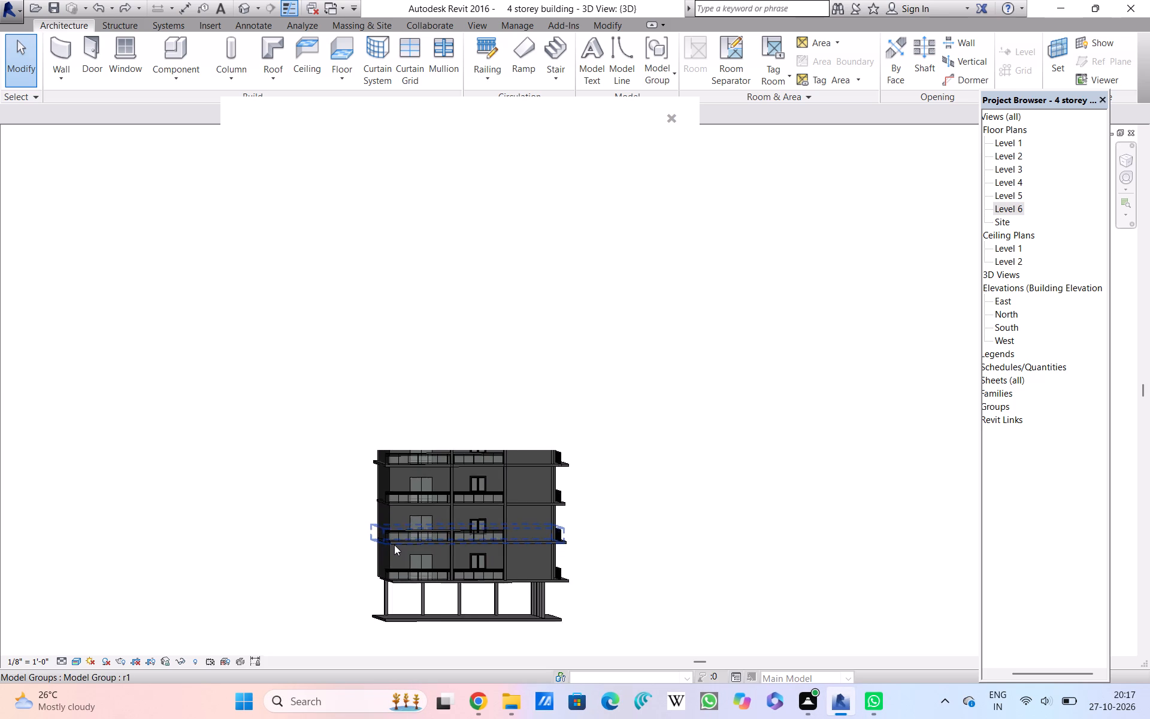
scroll(394, 545, "down", 3)
scroll(394, 545, "up", 9)
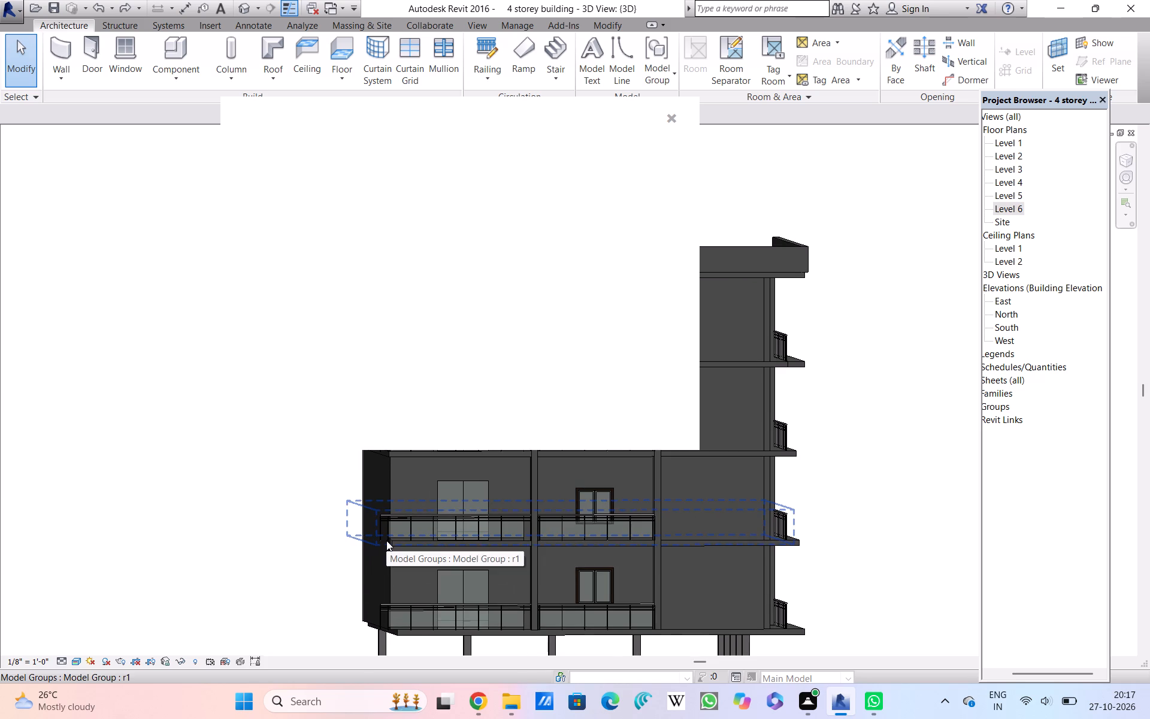
scroll(386, 542, "down", 2)
scroll(386, 542, "up", 3)
scroll(386, 542, "down", 2)
scroll(386, 542, "up", 1)
scroll(386, 542, "down", 3)
scroll(386, 545, "up", 2)
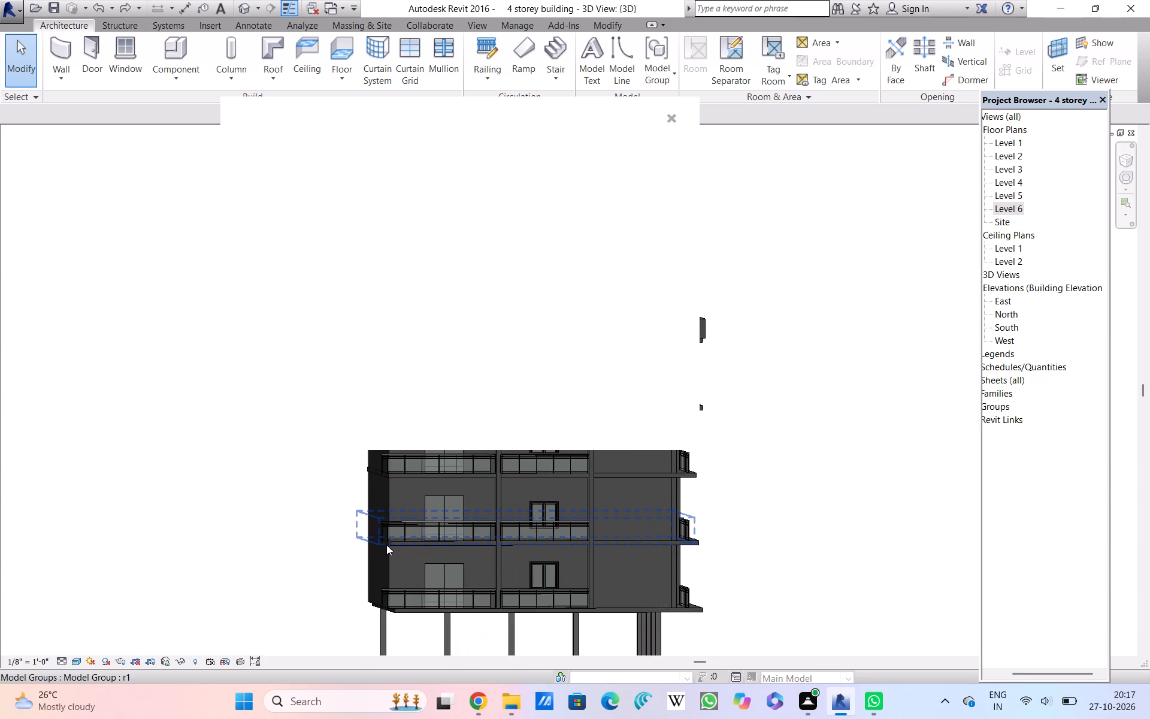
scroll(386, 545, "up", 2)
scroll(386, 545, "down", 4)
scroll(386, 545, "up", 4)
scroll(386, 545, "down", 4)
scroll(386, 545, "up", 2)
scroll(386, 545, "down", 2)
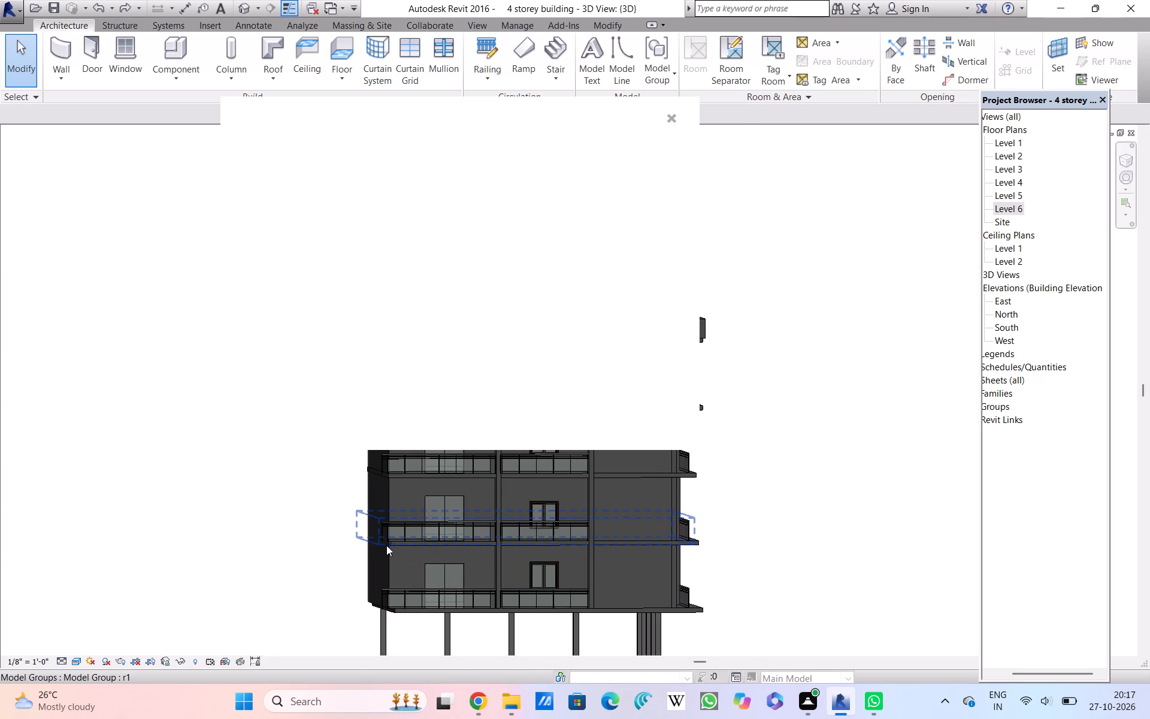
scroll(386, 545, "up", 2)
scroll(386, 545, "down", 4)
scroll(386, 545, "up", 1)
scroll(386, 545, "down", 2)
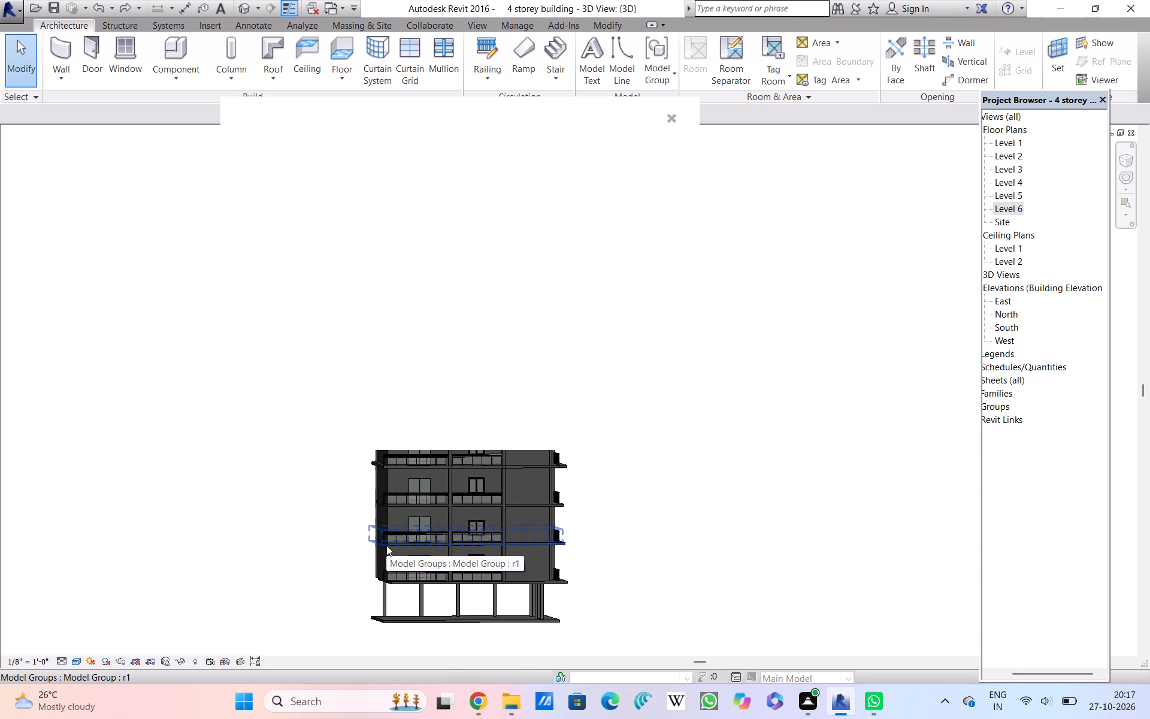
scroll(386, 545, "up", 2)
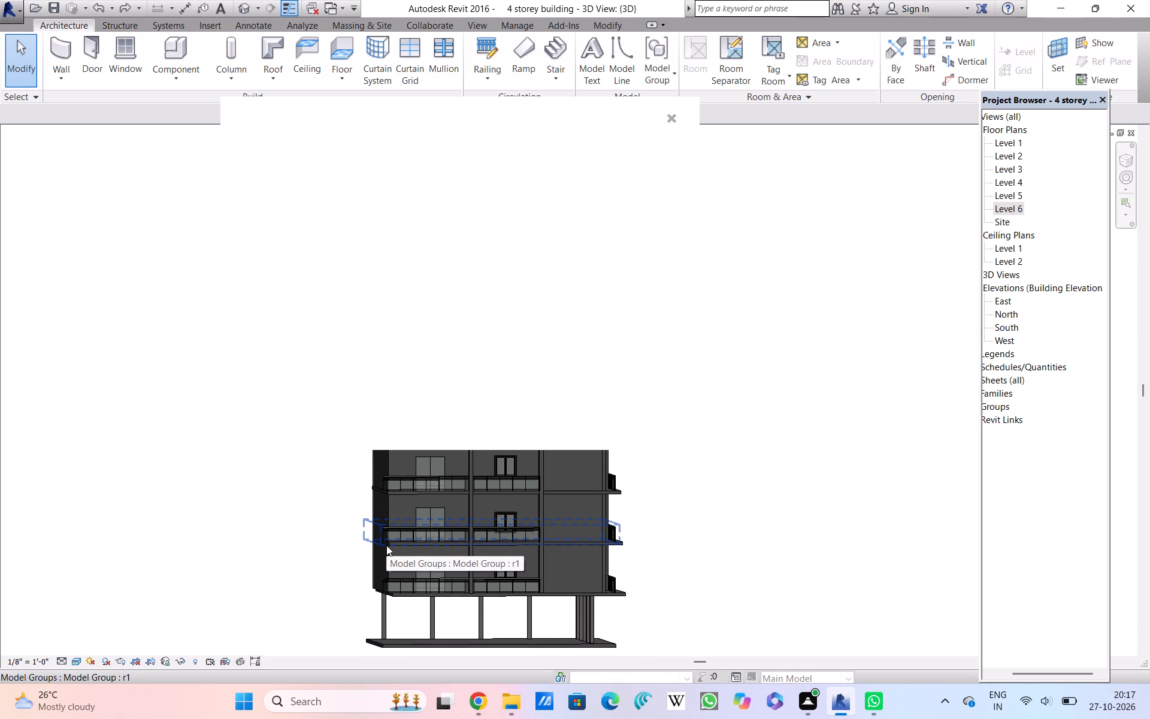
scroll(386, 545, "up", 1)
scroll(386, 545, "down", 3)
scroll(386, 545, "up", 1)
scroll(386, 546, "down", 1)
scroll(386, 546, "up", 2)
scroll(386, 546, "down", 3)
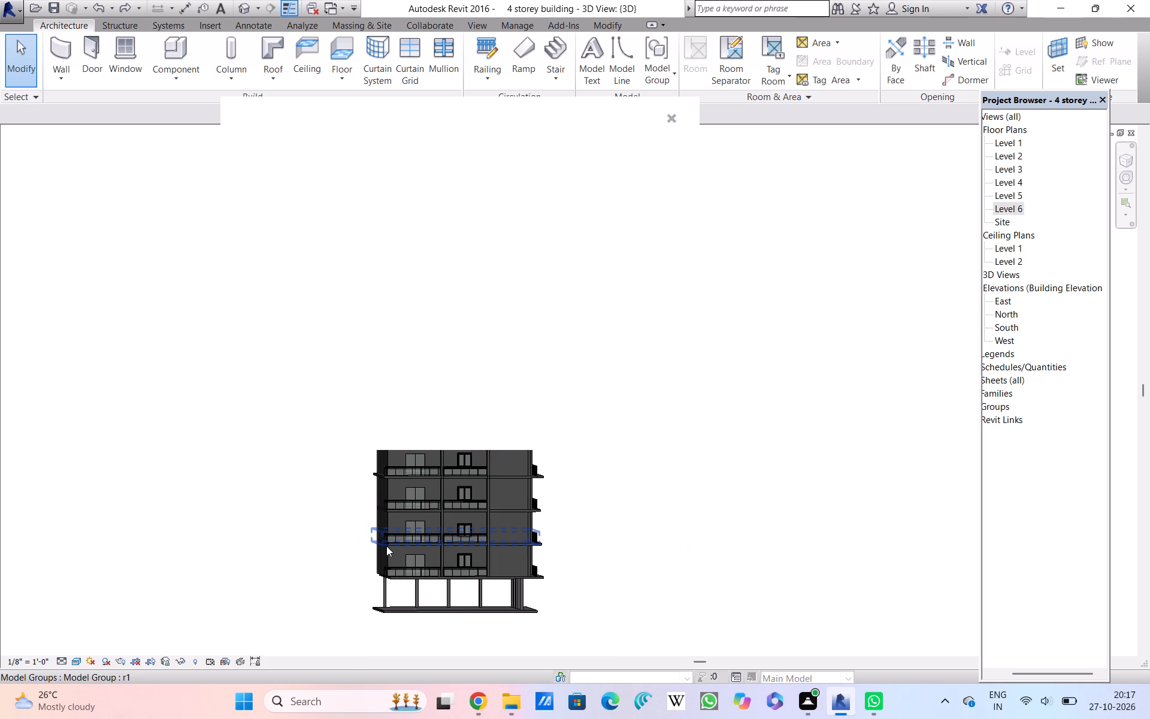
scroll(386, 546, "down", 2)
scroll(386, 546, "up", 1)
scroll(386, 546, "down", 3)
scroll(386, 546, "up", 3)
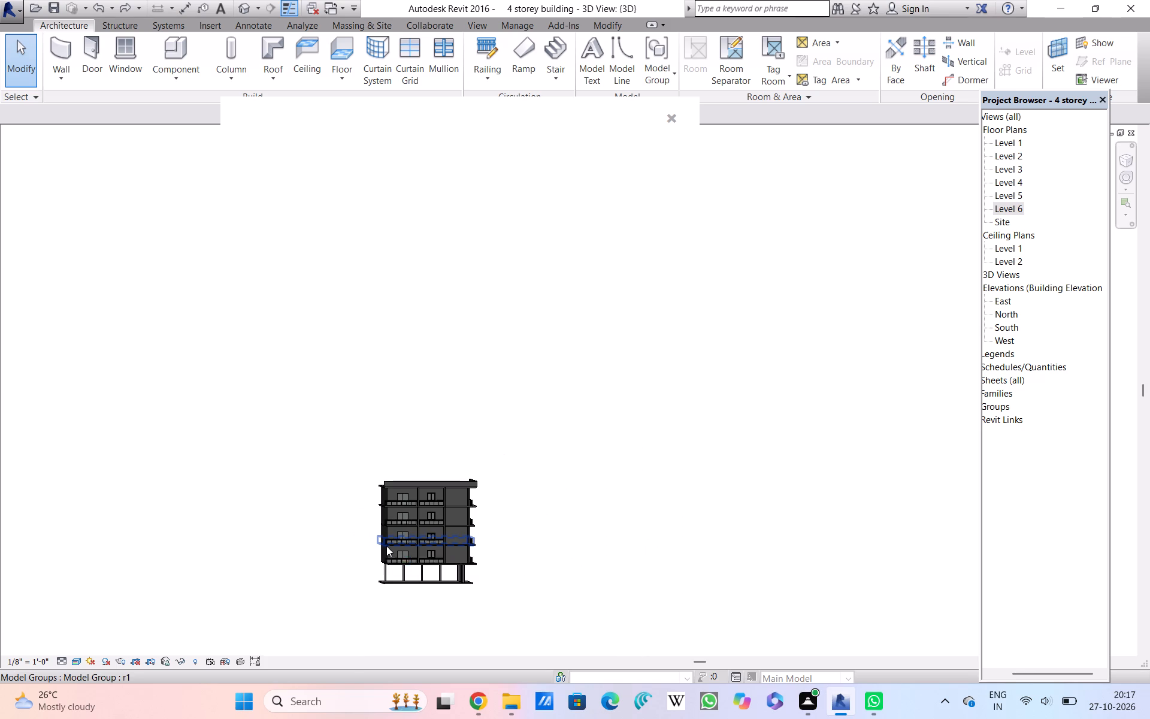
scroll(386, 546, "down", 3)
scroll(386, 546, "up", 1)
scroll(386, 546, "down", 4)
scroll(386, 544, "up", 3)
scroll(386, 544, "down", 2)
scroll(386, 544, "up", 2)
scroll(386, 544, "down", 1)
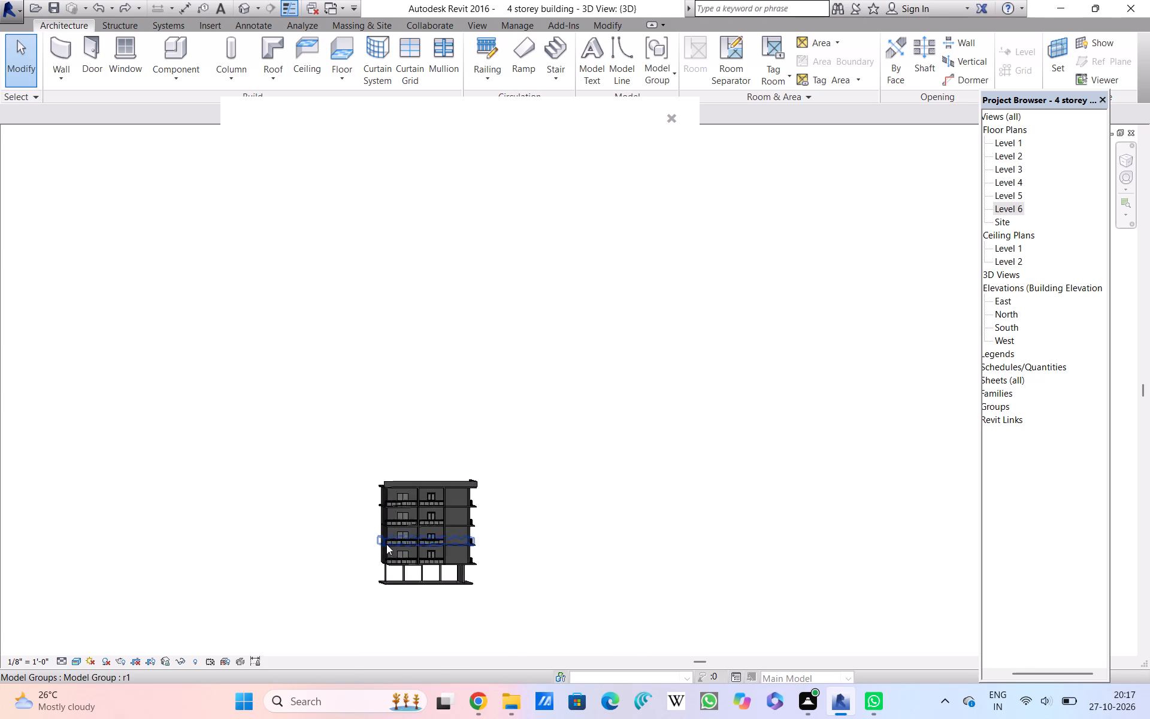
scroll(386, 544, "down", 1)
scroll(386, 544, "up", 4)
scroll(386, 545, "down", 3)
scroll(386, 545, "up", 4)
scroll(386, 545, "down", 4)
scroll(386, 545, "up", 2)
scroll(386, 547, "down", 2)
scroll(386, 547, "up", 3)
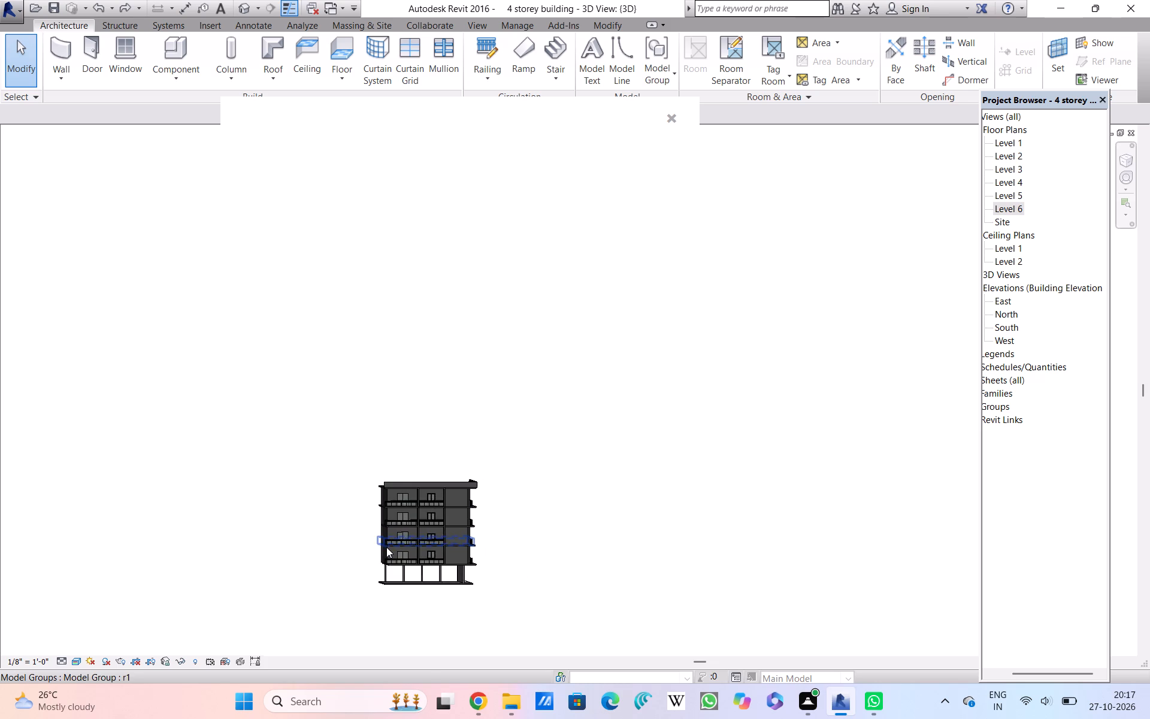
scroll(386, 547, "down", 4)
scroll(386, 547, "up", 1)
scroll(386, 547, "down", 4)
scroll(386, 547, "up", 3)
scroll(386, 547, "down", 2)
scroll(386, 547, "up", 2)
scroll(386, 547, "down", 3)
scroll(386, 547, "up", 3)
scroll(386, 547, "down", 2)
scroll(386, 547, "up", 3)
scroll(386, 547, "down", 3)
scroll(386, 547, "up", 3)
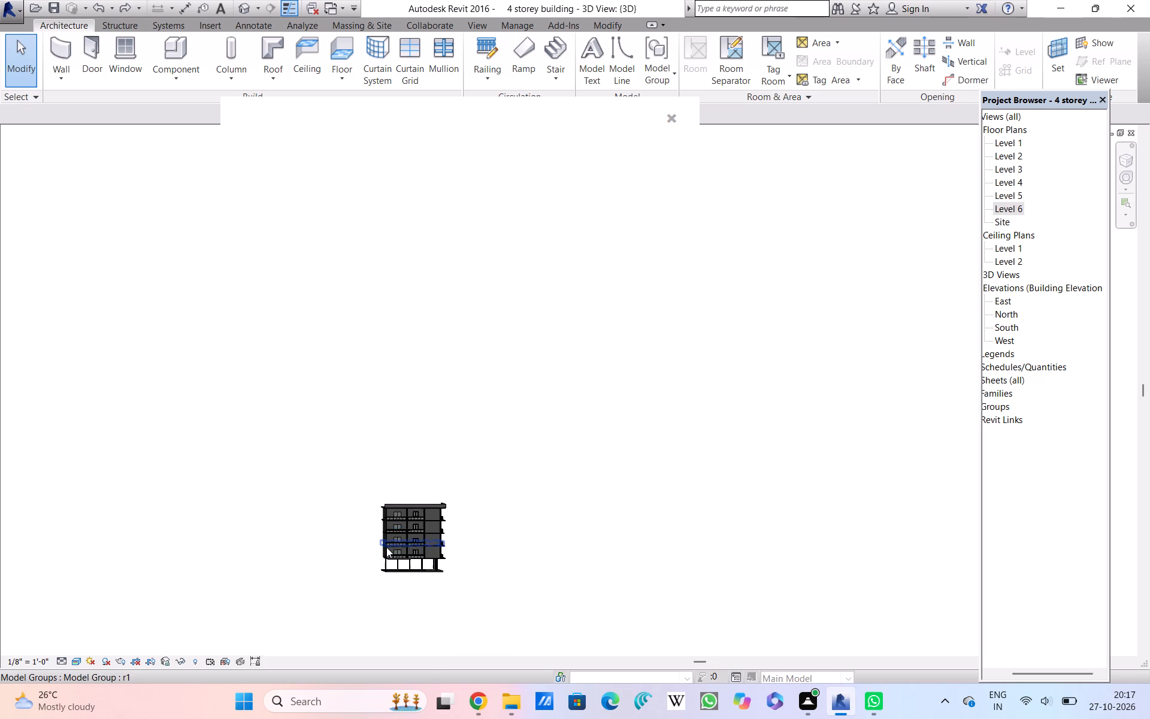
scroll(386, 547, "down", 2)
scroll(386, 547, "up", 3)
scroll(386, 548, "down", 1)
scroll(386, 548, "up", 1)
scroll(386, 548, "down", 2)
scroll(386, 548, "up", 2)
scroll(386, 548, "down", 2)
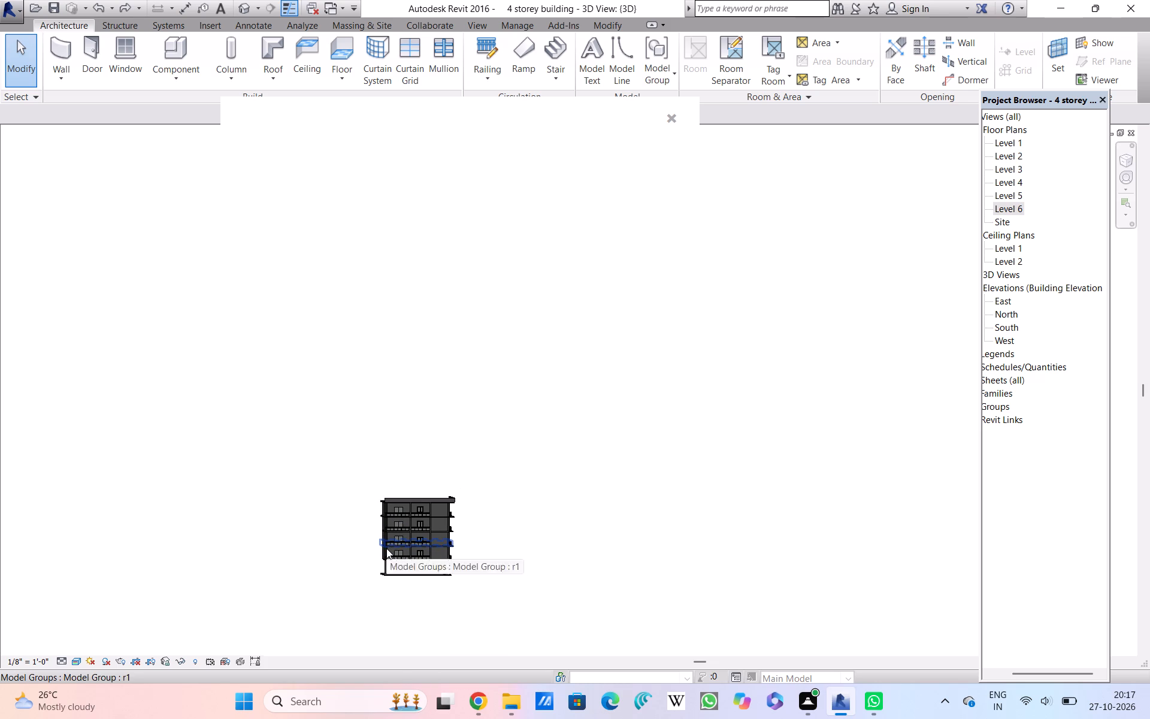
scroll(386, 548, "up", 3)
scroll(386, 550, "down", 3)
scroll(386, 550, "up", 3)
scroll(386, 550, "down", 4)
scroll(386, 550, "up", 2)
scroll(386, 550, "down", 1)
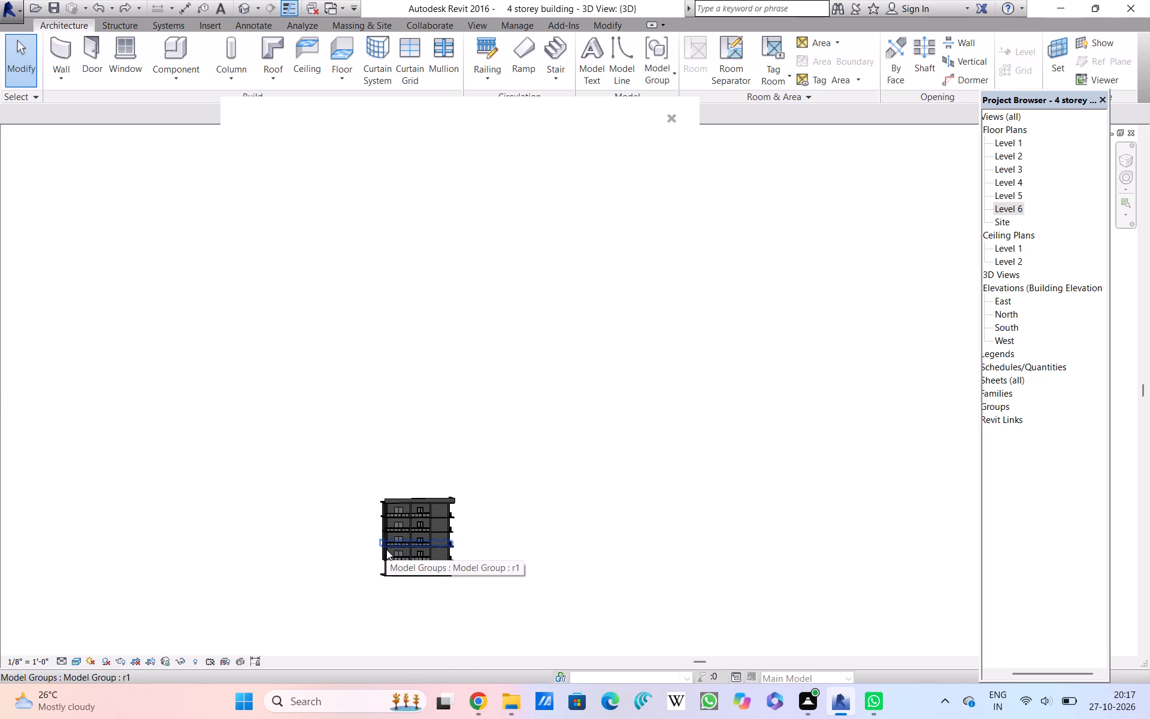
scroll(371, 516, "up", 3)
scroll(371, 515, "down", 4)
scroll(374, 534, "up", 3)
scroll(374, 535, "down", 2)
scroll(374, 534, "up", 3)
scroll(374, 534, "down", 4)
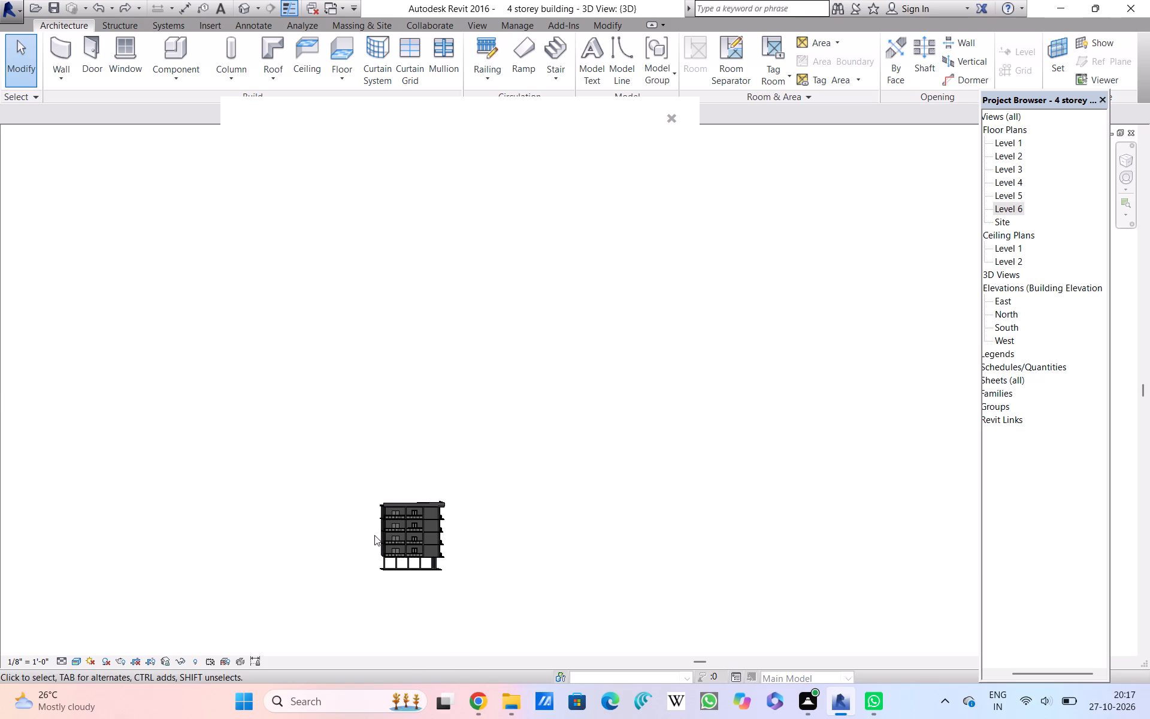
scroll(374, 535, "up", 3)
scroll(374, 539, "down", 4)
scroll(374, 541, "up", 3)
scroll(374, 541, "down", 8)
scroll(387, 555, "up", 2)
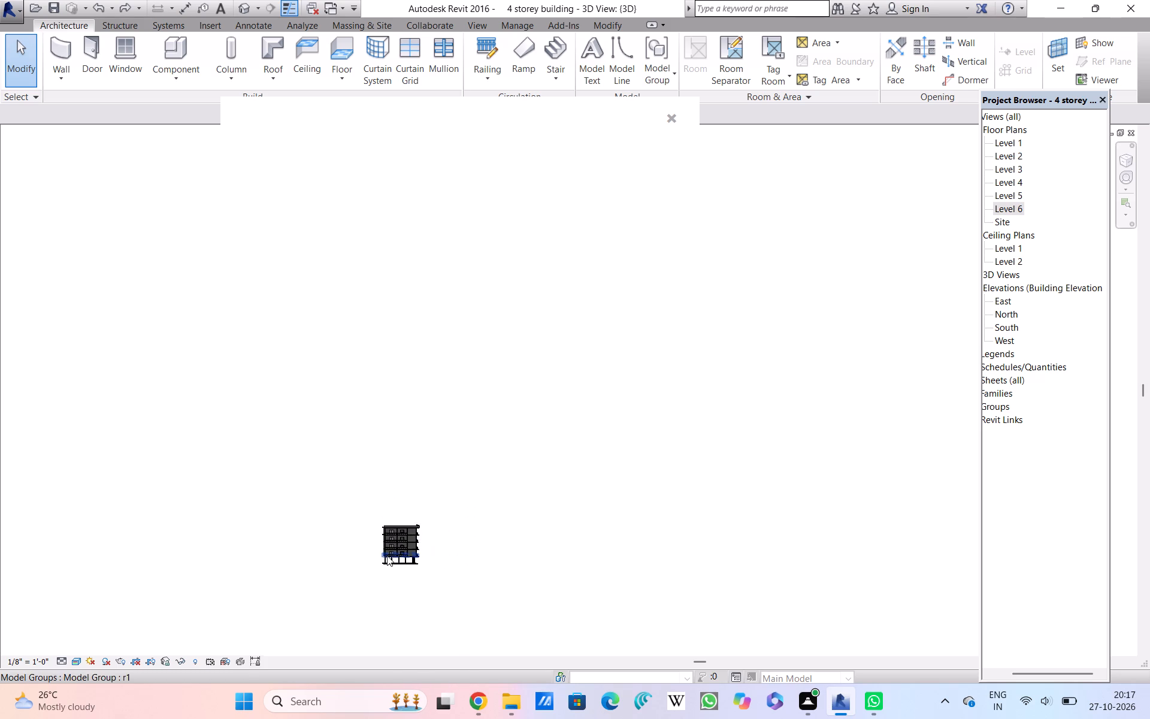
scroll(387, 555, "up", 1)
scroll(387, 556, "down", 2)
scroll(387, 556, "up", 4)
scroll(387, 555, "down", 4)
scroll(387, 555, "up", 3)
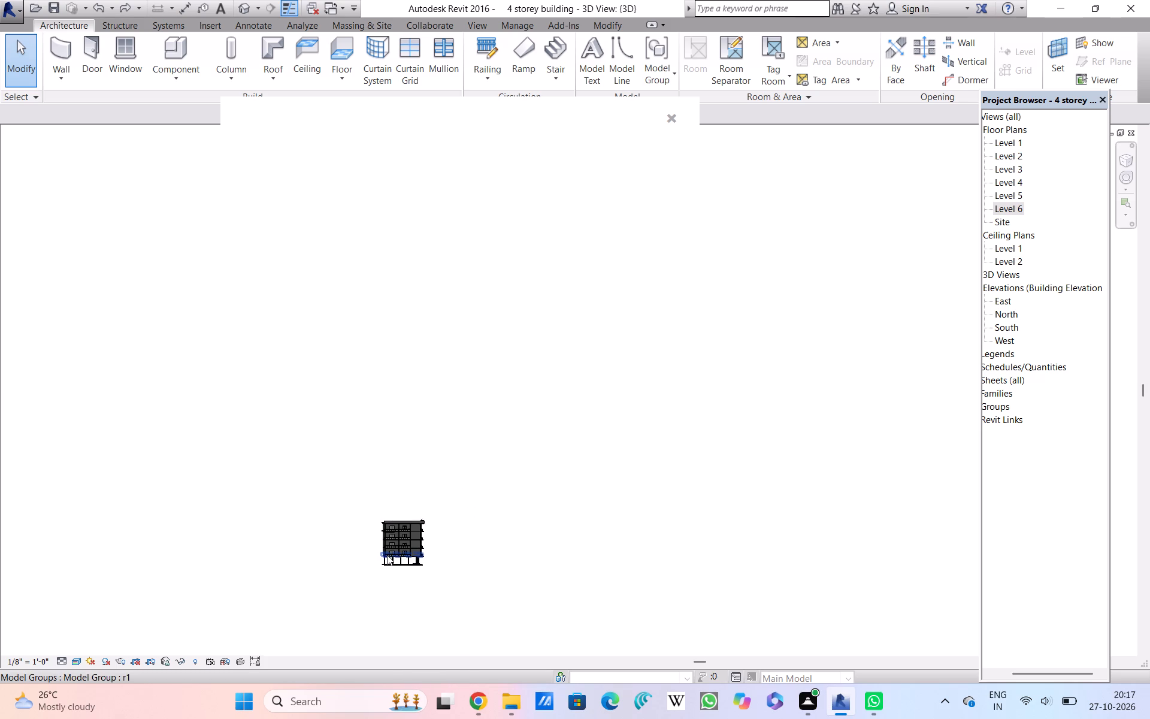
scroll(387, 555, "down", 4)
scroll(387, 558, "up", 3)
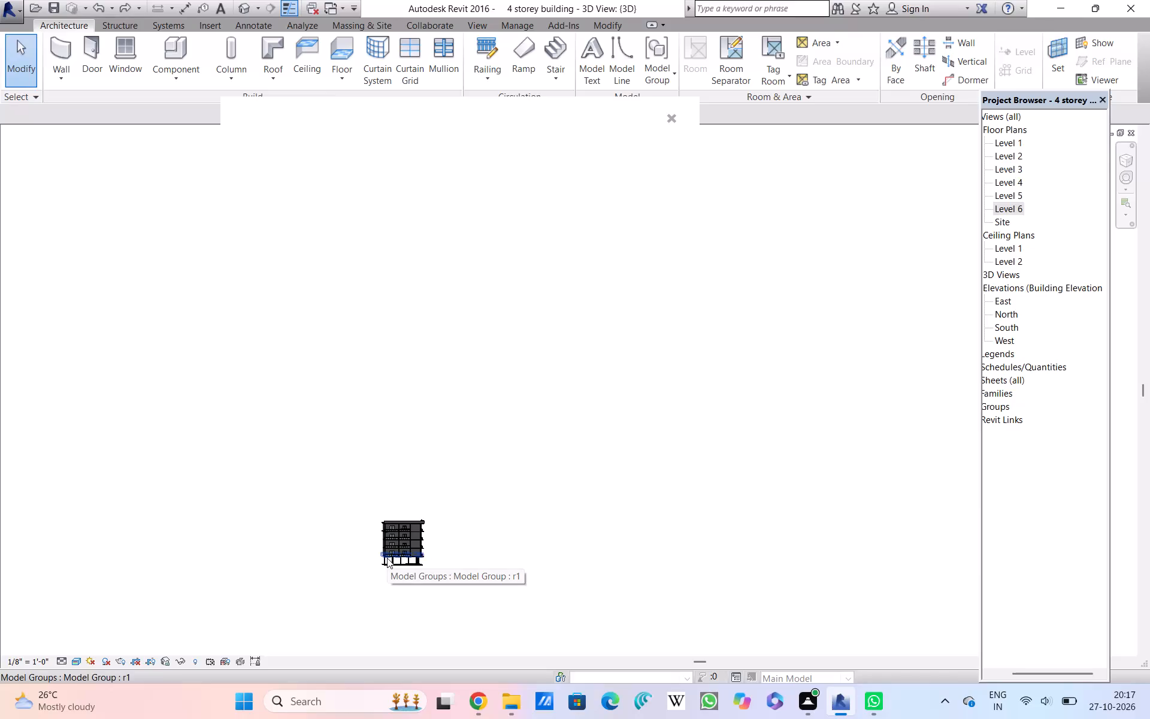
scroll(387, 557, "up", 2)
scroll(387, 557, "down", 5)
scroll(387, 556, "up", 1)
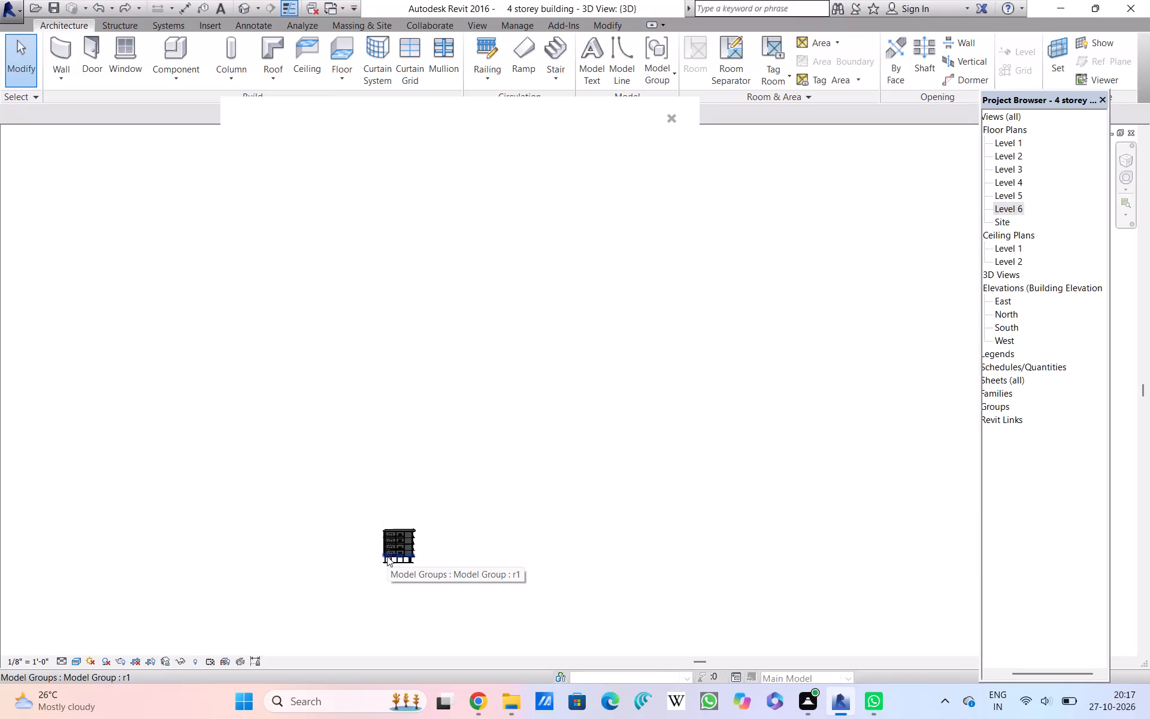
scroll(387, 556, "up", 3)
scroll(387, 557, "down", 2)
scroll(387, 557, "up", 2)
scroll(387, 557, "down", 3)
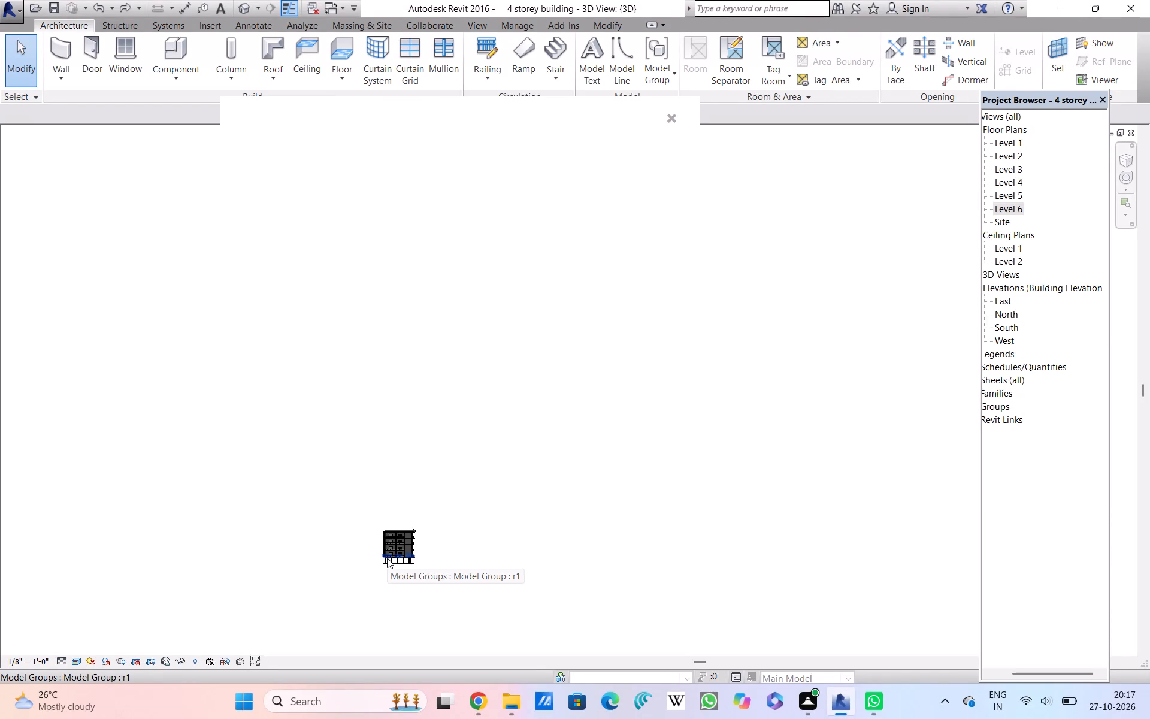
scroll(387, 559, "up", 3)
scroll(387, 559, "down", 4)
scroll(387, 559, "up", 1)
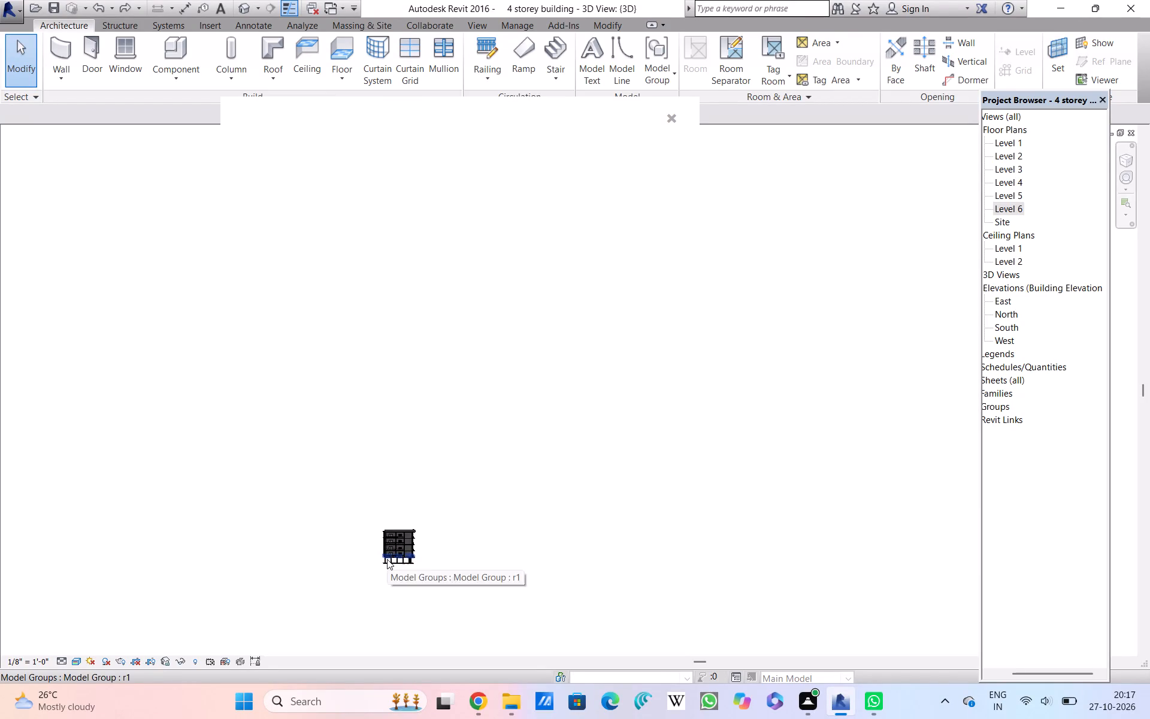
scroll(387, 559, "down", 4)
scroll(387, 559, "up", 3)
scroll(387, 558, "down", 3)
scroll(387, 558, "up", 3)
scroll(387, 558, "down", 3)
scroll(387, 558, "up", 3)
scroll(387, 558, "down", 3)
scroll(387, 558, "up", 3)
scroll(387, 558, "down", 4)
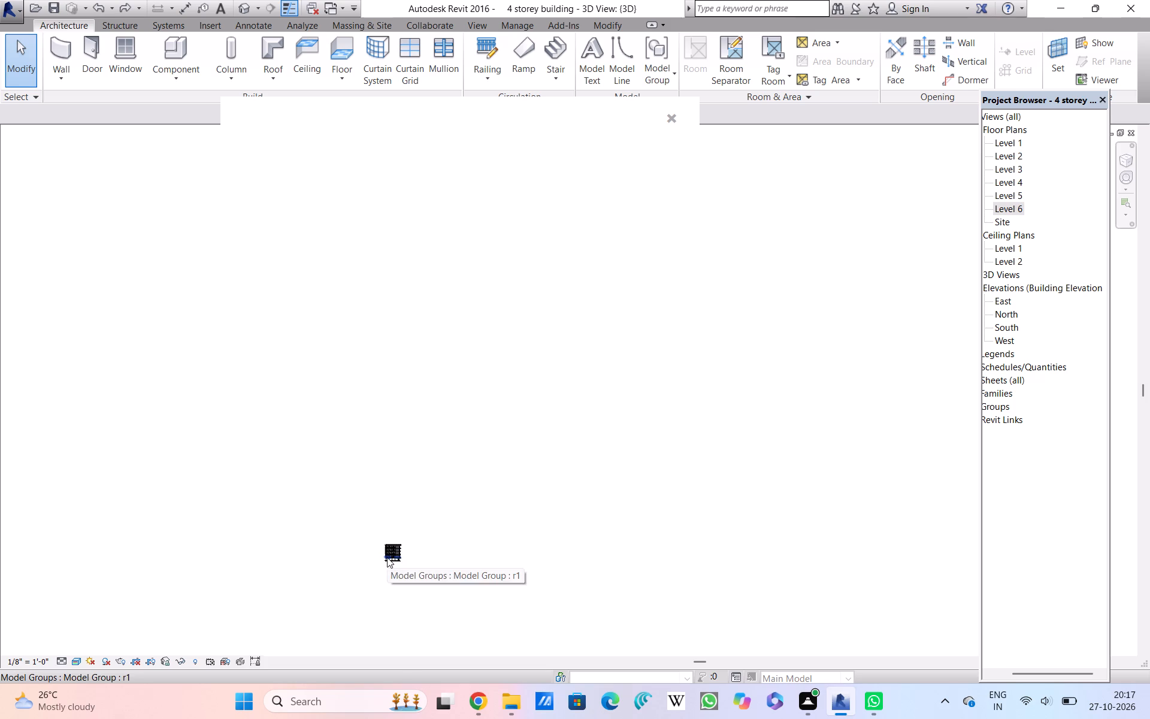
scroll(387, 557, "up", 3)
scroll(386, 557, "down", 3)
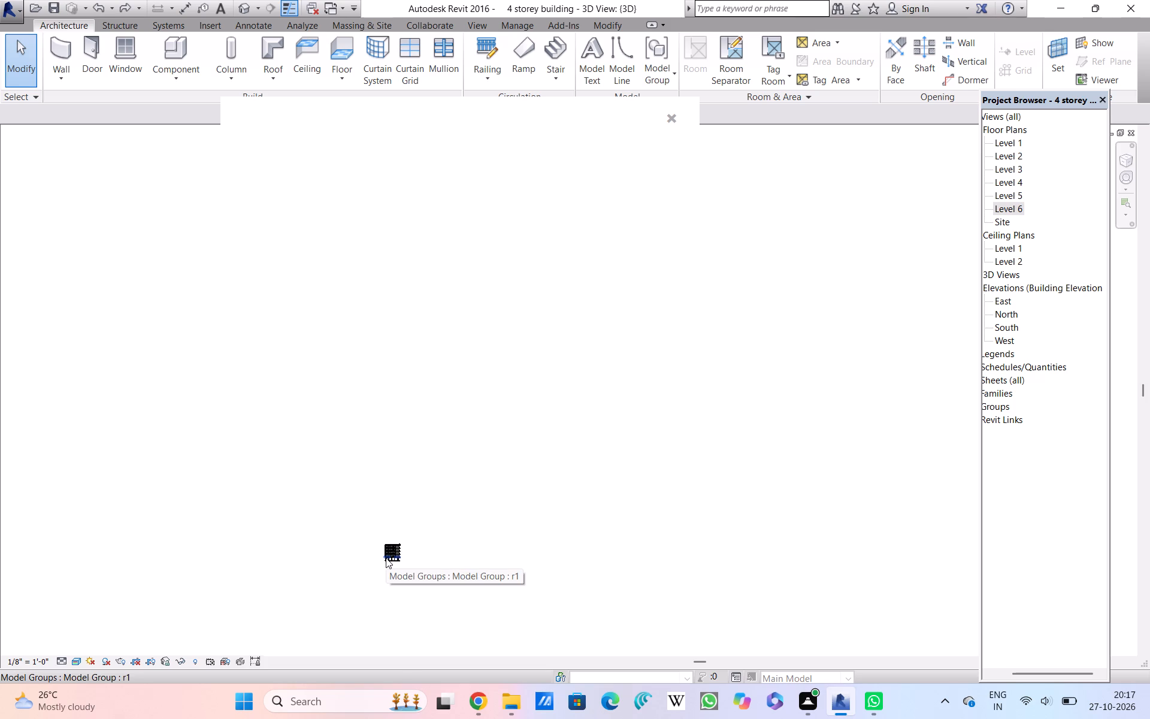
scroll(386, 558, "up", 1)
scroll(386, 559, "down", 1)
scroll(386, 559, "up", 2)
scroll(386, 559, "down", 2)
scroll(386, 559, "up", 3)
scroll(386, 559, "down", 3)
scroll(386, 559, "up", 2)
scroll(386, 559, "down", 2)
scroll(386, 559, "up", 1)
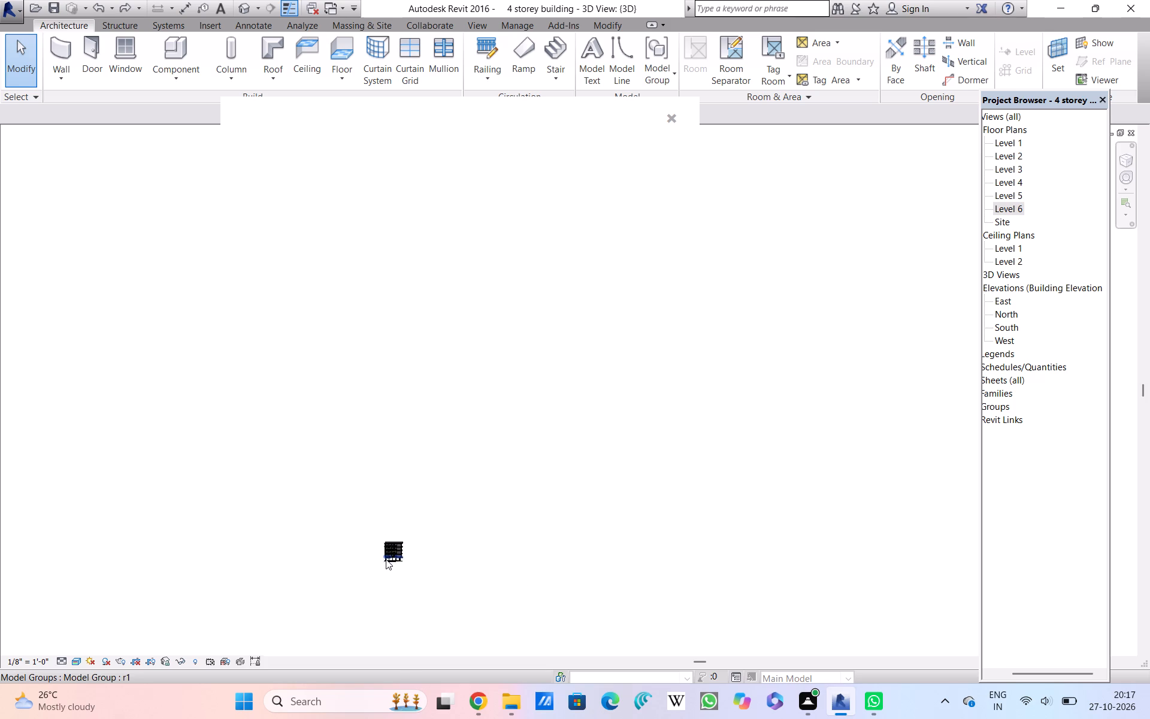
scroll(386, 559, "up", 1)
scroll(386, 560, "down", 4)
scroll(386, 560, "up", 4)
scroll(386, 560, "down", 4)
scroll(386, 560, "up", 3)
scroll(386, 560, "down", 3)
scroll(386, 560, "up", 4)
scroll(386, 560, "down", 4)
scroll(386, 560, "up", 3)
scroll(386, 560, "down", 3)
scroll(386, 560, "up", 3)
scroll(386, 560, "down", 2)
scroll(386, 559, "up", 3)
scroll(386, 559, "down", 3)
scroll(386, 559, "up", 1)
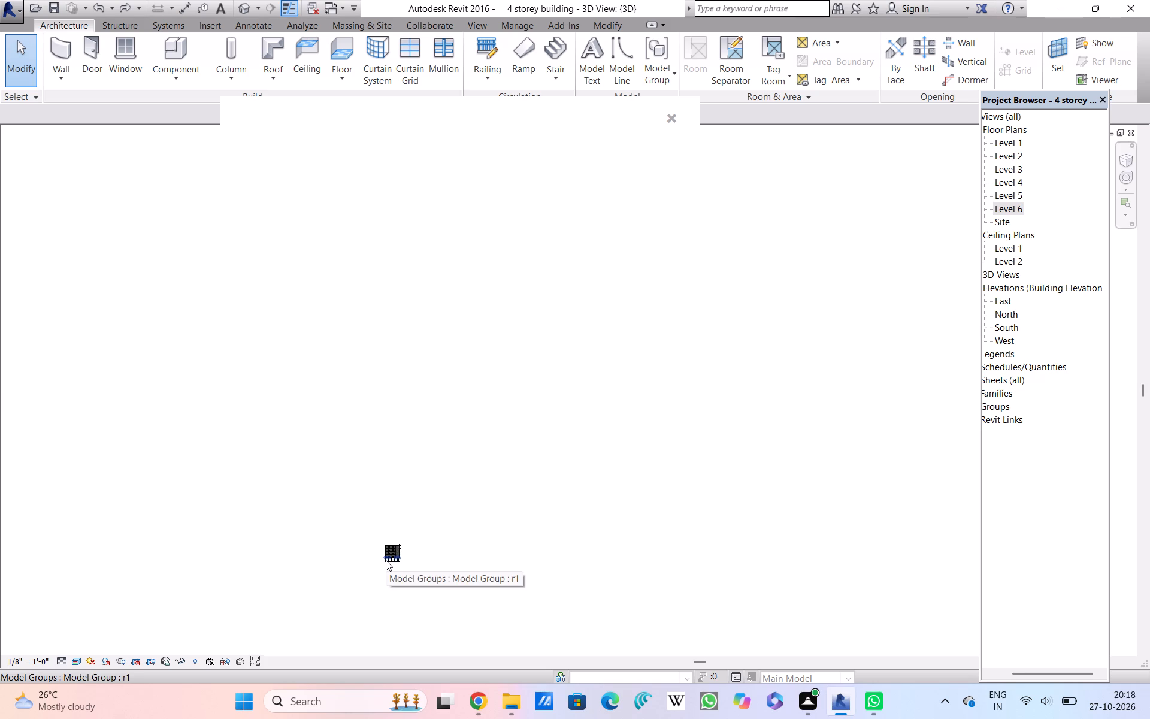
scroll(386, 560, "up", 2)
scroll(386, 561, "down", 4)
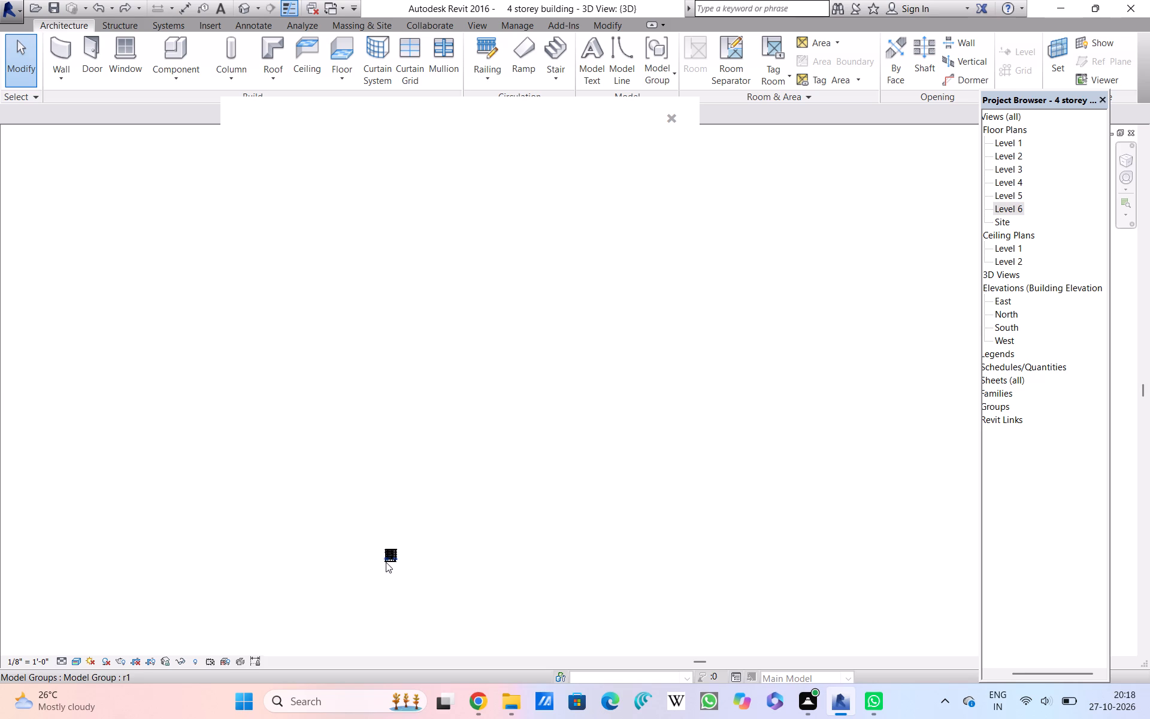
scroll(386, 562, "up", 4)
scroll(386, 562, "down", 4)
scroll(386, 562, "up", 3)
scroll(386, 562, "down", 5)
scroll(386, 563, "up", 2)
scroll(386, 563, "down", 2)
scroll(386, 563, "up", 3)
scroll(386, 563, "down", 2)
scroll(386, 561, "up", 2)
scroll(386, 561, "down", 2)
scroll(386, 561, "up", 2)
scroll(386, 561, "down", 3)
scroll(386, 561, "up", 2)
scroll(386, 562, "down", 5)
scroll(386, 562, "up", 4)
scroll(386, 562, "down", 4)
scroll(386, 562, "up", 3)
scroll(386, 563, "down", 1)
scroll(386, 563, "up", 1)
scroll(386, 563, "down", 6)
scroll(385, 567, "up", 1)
Dismiss the blank notification card covering the upper part of the 3D view.
left_click(664, 121)
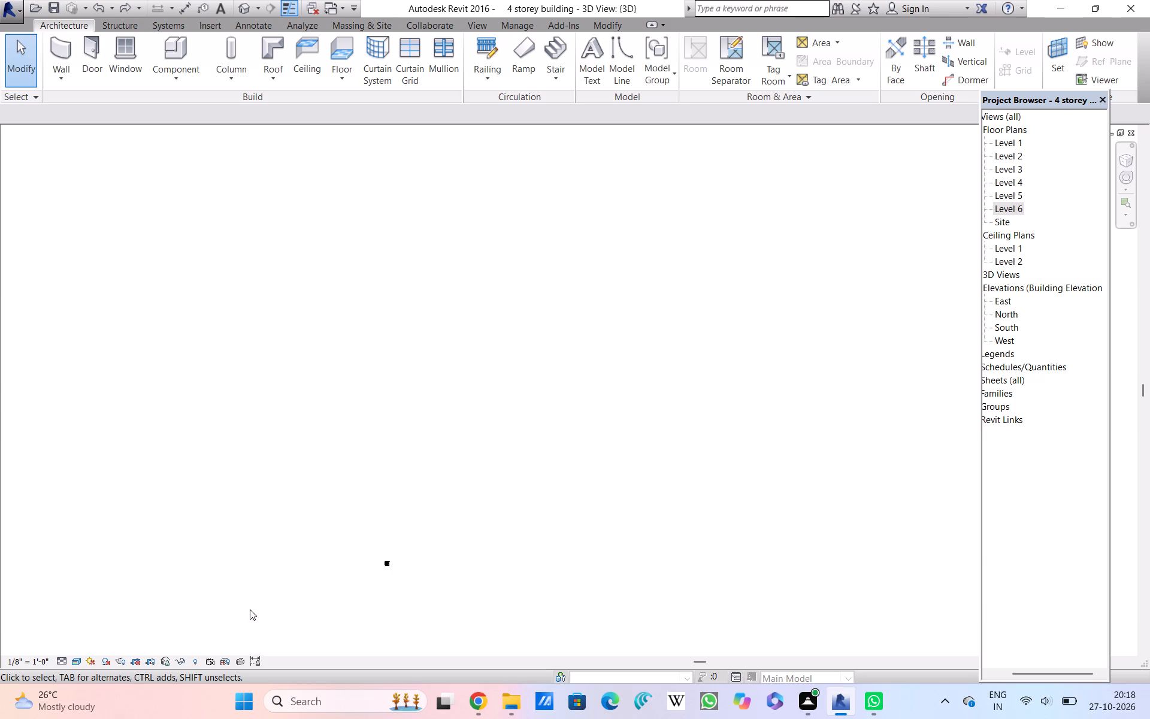
Review the building's roof edge and overall outline, from the top storey down to the ground-level columns.
scroll(384, 569, "up", 12)
scroll(419, 644, "up", 1)
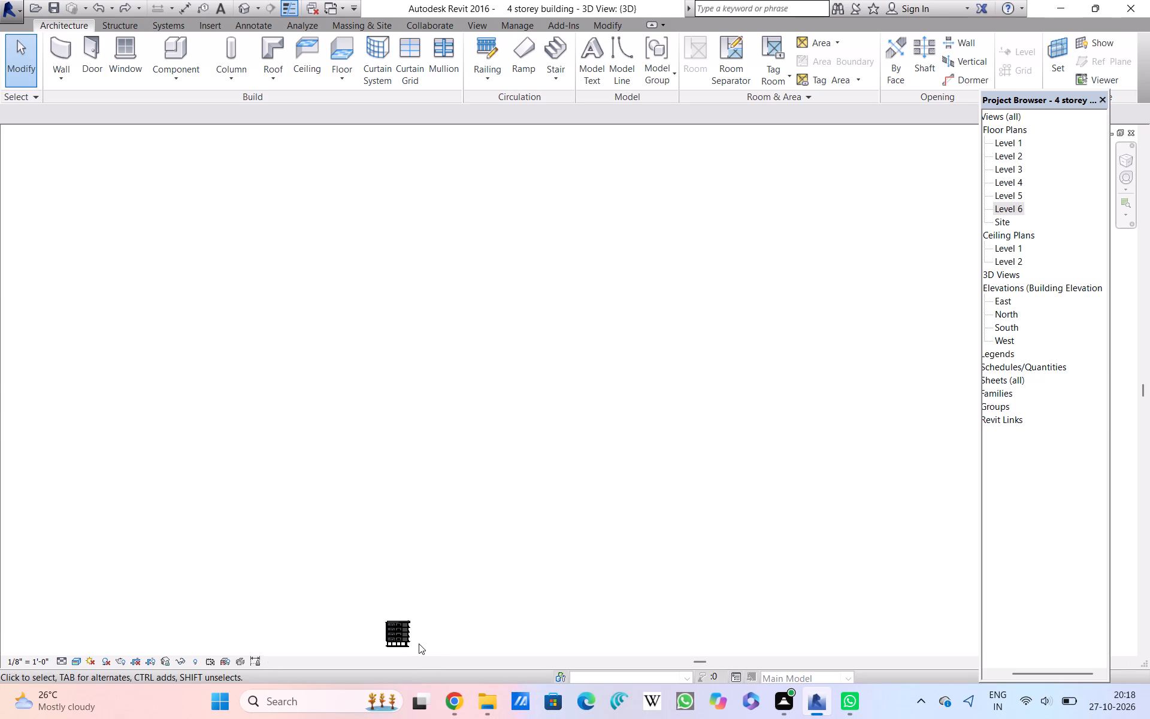
scroll(417, 639, "up", 18)
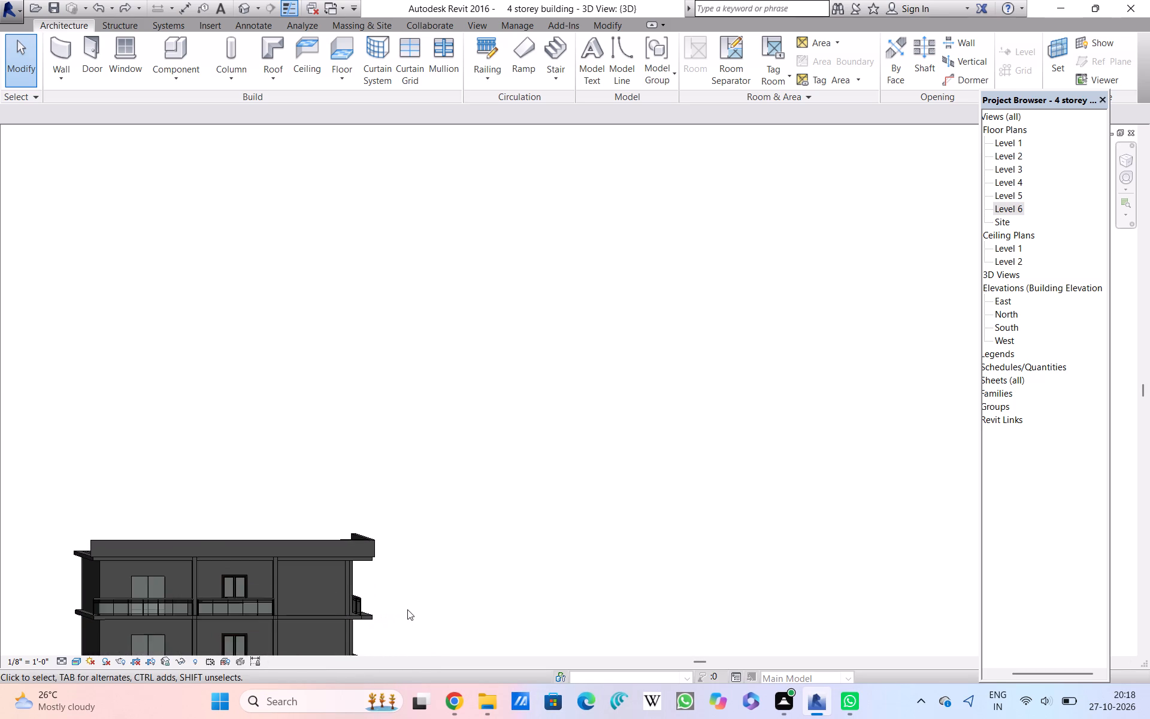
left_click_drag(283, 290, 289, 269)
scroll(295, 262, "up", 2)
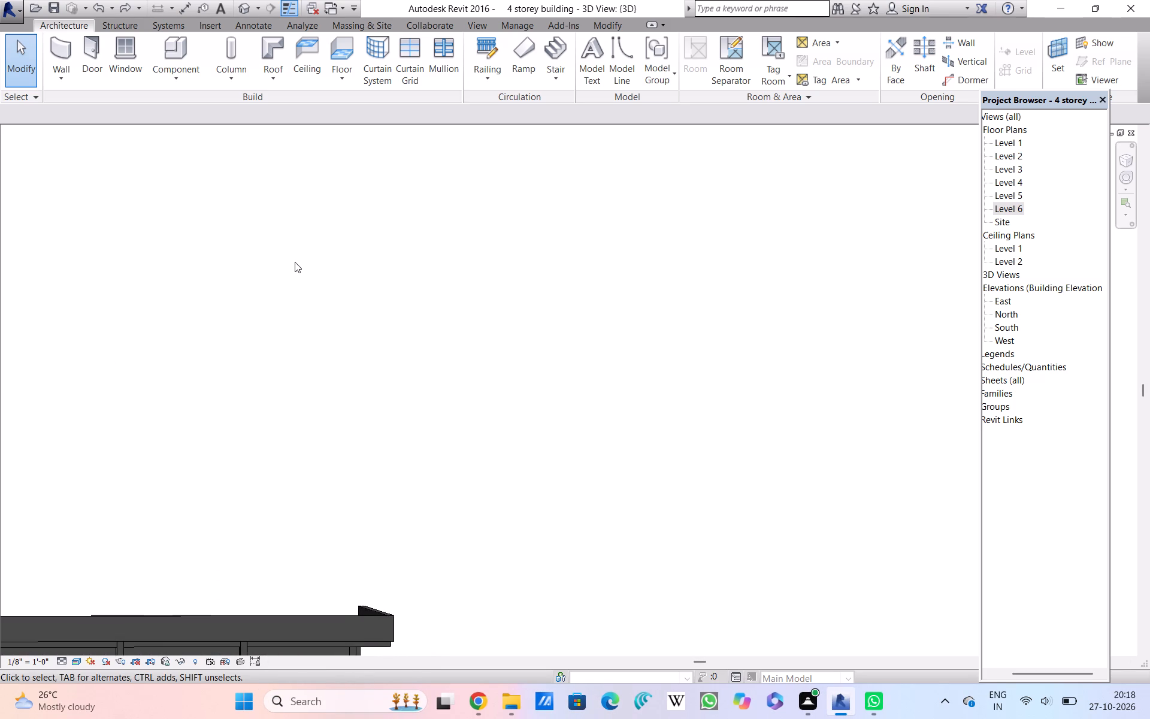
scroll(295, 262, "down", 14)
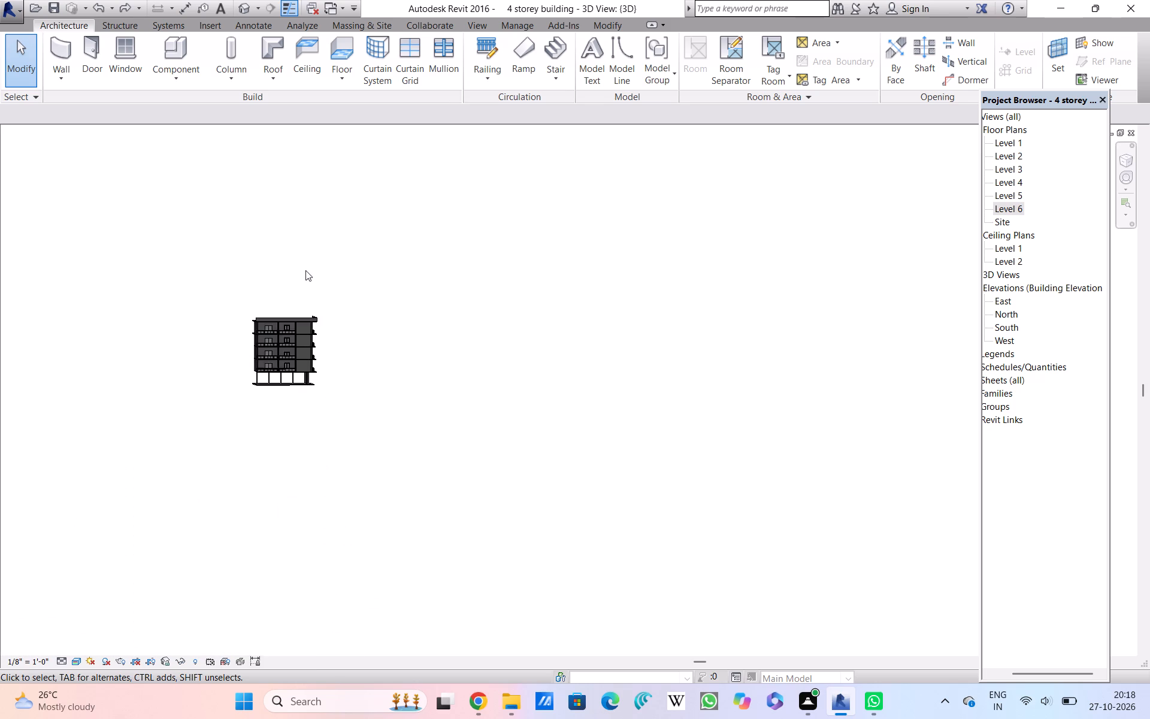
scroll(305, 270, "down", 2)
scroll(282, 330, "up", 1)
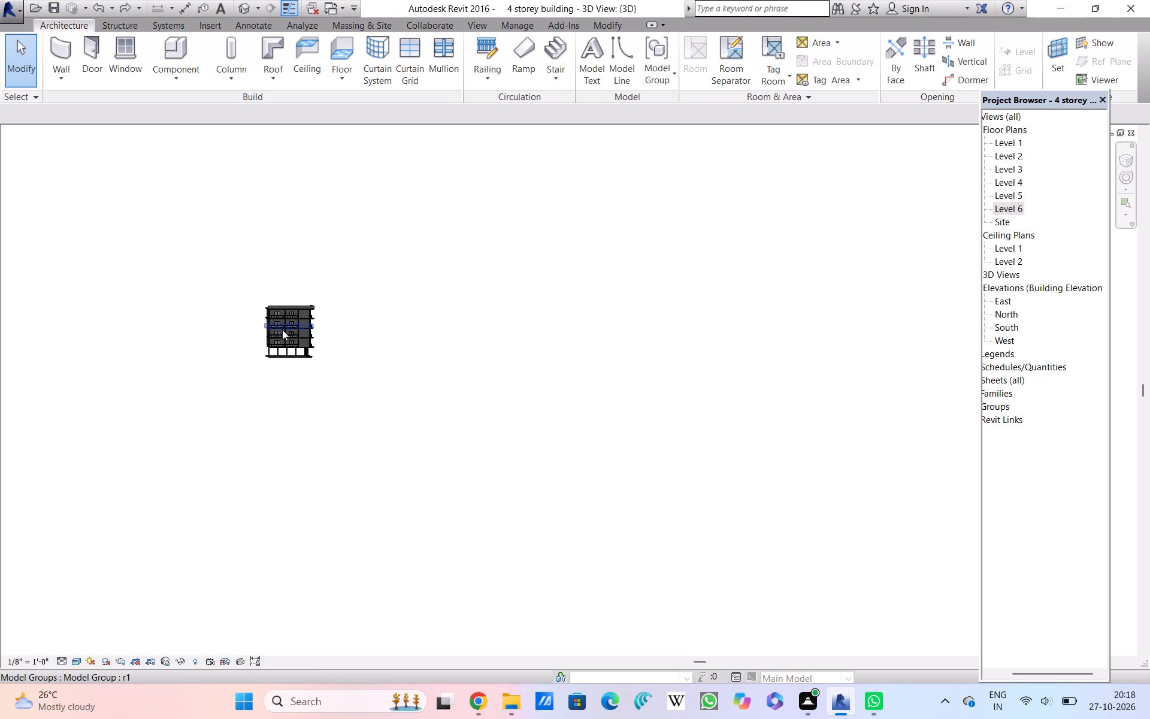
Inspect the middle storeys' balcony double doors, casement windows, glass railings and floor edges up close.
scroll(282, 330, "up", 19)
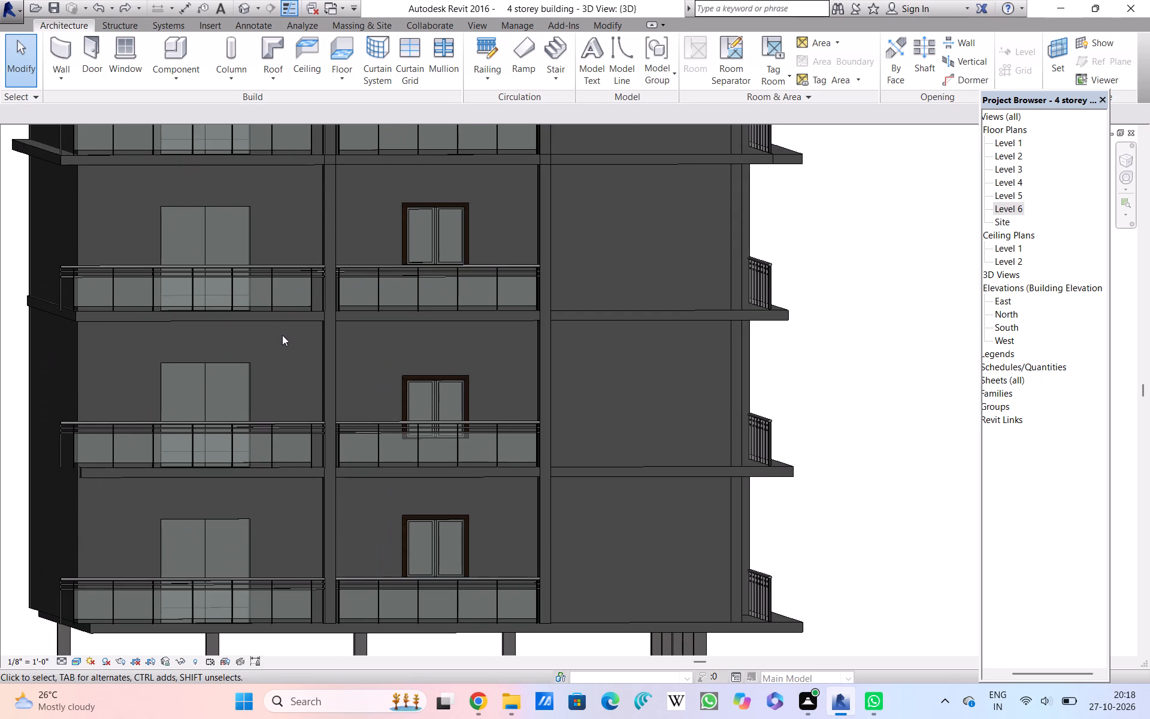
scroll(282, 336, "up", 4)
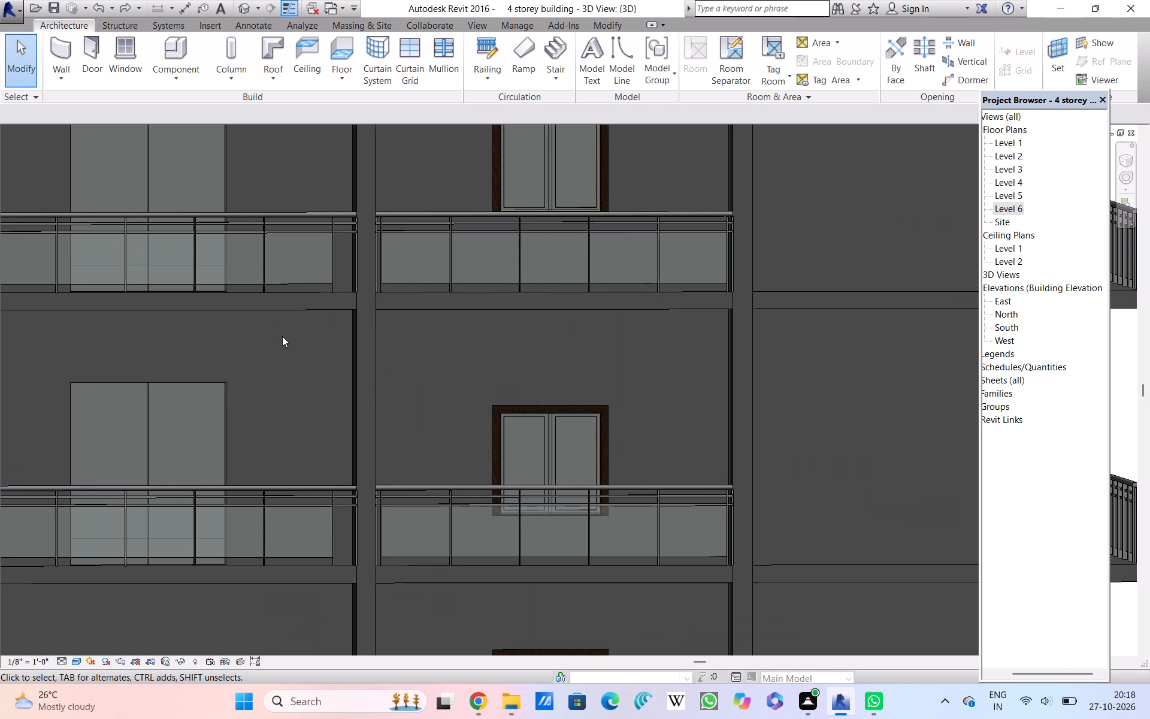
scroll(282, 337, "up", 2)
scroll(282, 338, "down", 2)
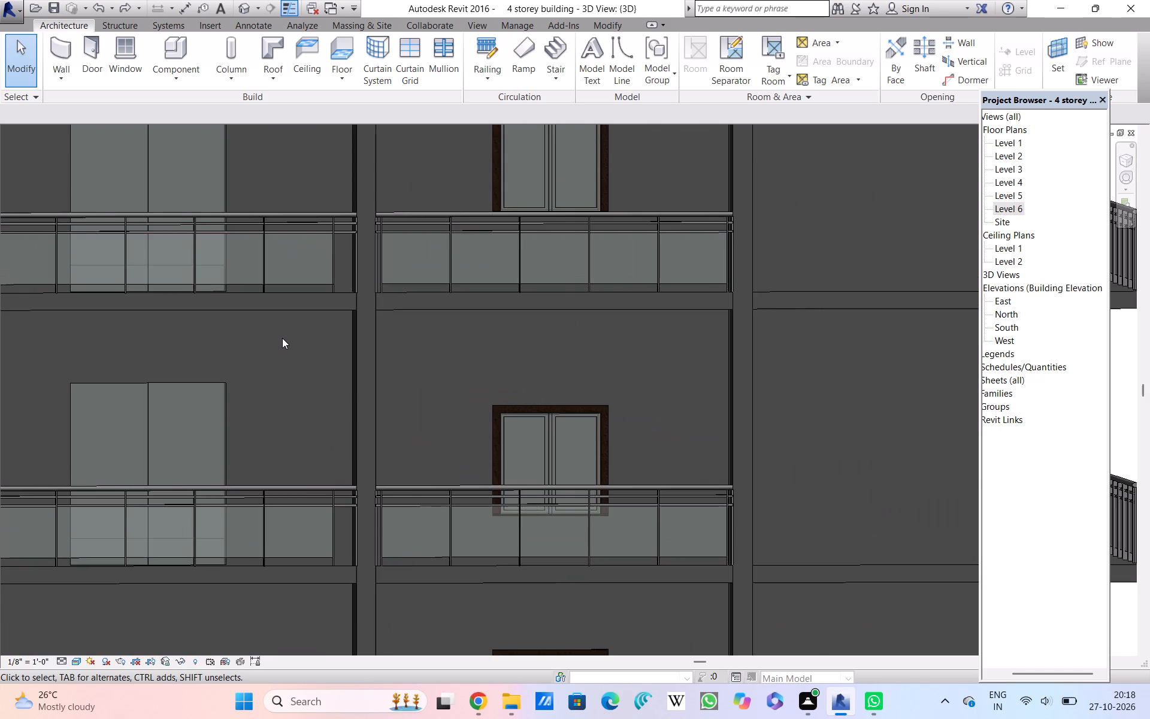
scroll(282, 338, "up", 2)
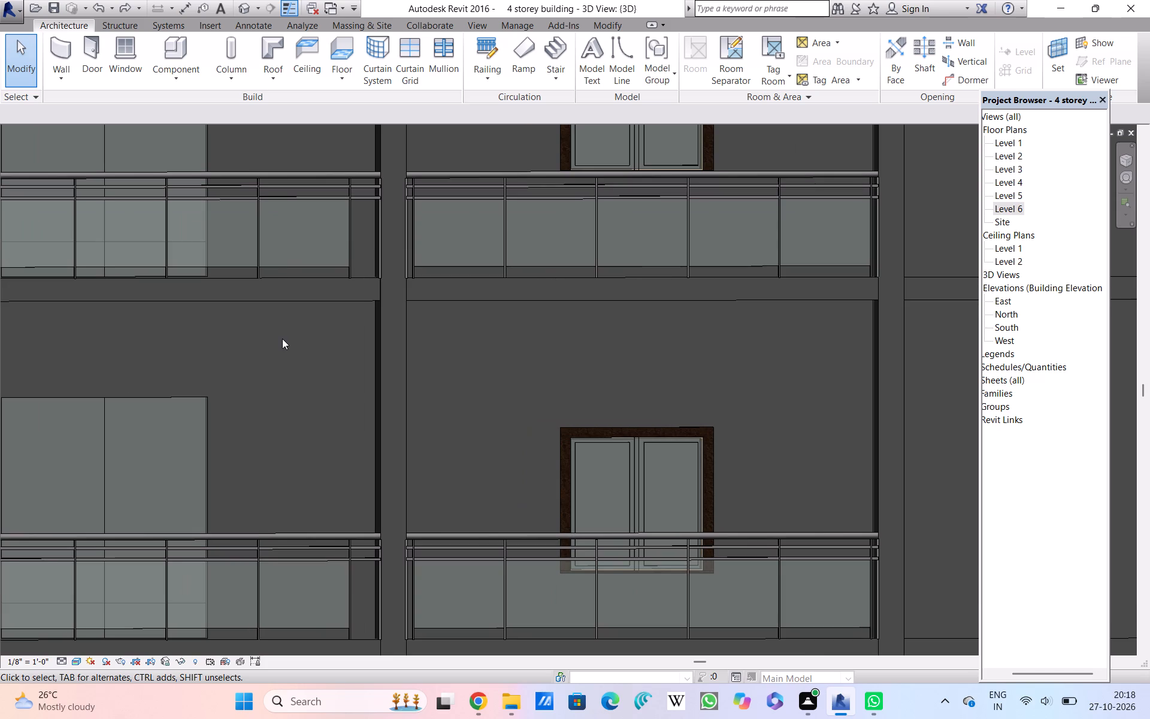
scroll(282, 344, "down", 3)
scroll(282, 345, "up", 1)
scroll(282, 345, "down", 1)
scroll(282, 345, "up", 1)
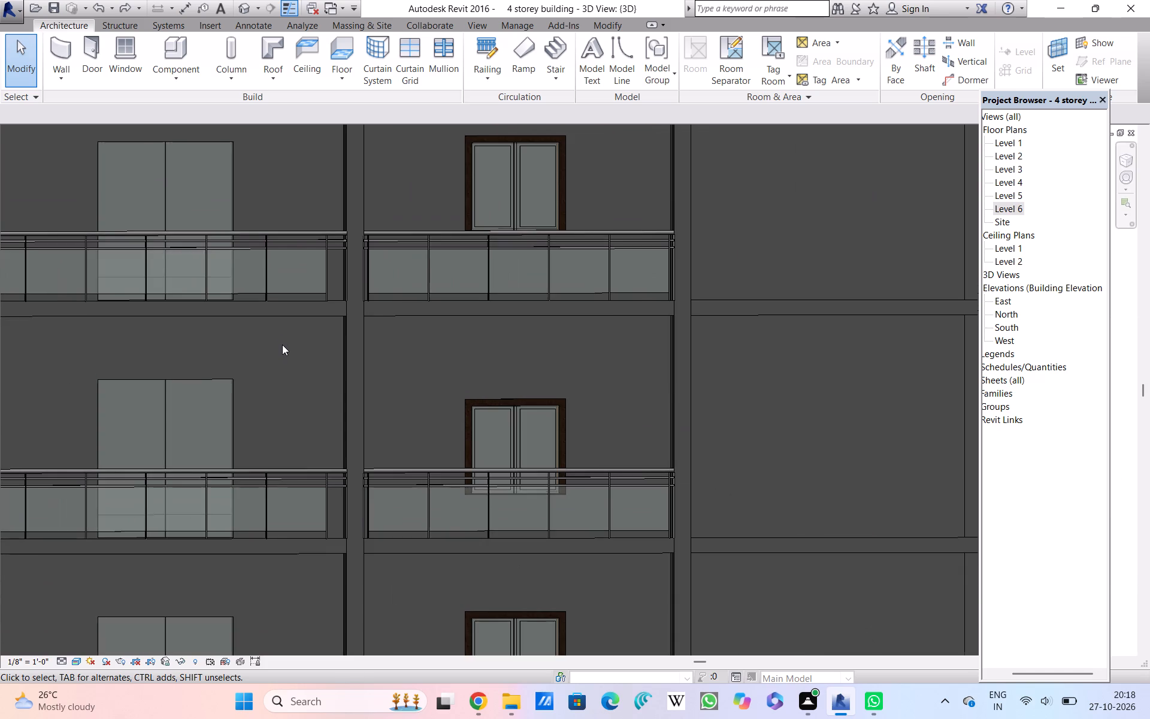
Inspect the middle storeys' balcony doors, casement windows and glass railings along with the side balcony railings and floor edges.
scroll(282, 345, "down", 3)
scroll(282, 345, "up", 2)
scroll(282, 348, "down", 1)
scroll(282, 348, "up", 1)
scroll(282, 354, "down", 1)
scroll(282, 356, "up", 1)
scroll(282, 359, "down", 2)
scroll(282, 359, "up", 1)
scroll(282, 359, "down", 1)
scroll(282, 359, "up", 2)
scroll(282, 359, "down", 1)
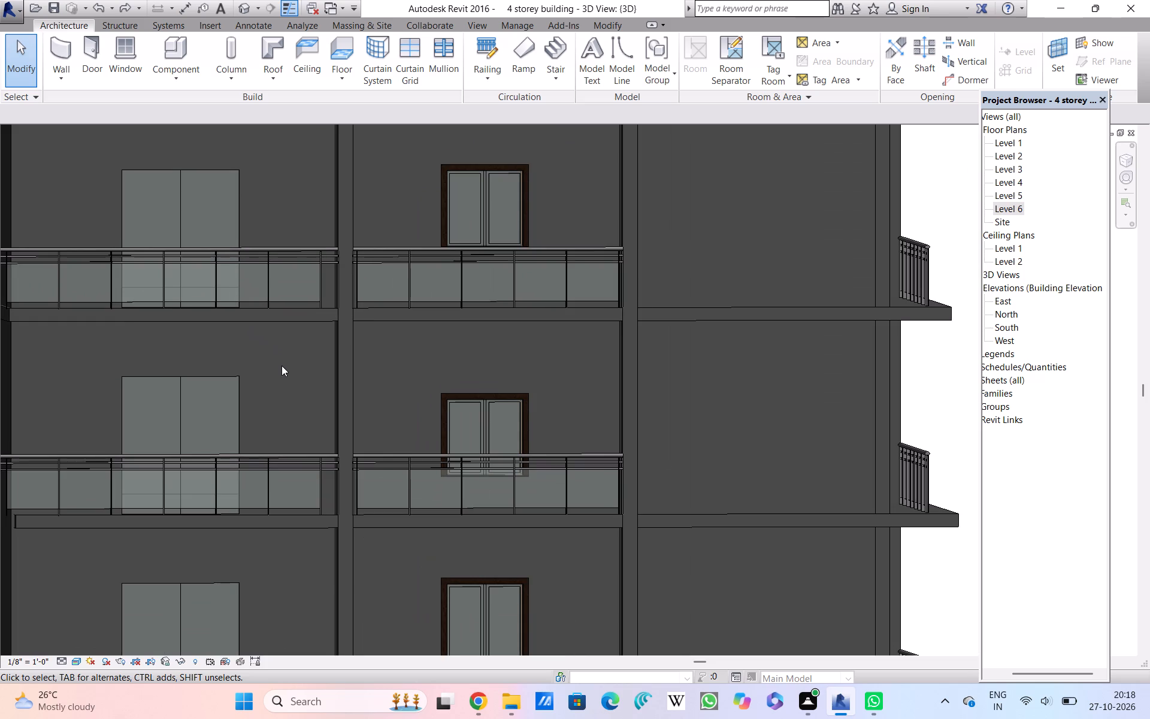
scroll(282, 367, "up", 2)
scroll(280, 376, "down", 3)
scroll(280, 403, "up", 1)
scroll(277, 418, "down", 1)
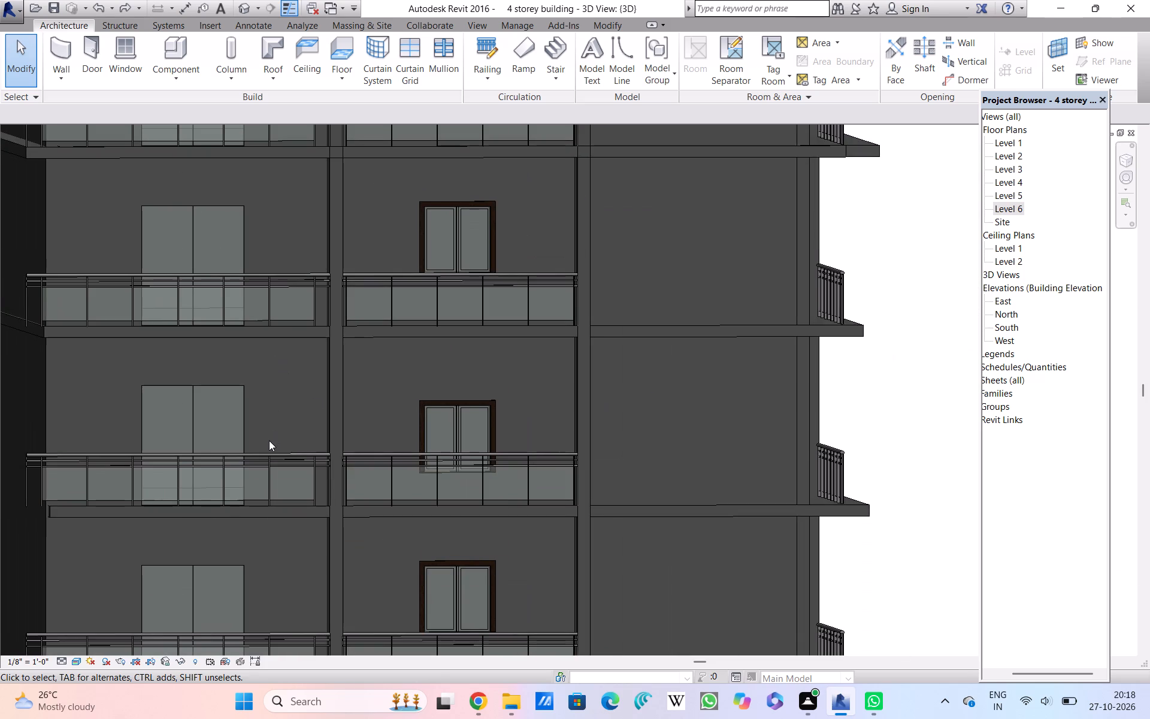
scroll(269, 440, "up", 1)
scroll(268, 448, "down", 1)
scroll(268, 449, "up", 2)
scroll(268, 449, "down", 3)
scroll(268, 449, "up", 2)
scroll(268, 449, "down", 1)
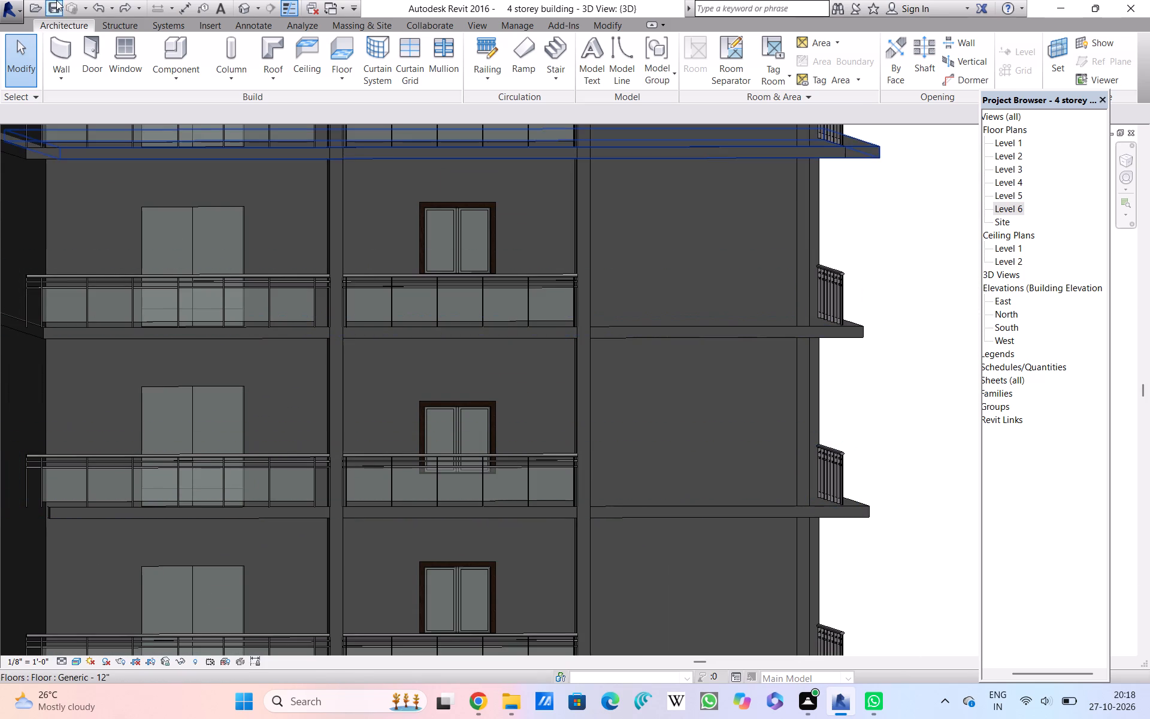
Review the building's overall outline from the roof edge down to the ground-level columns and base slab.
scroll(35, 104, "up", 1)
scroll(346, 405, "up", 1)
scroll(355, 359, "down", 4)
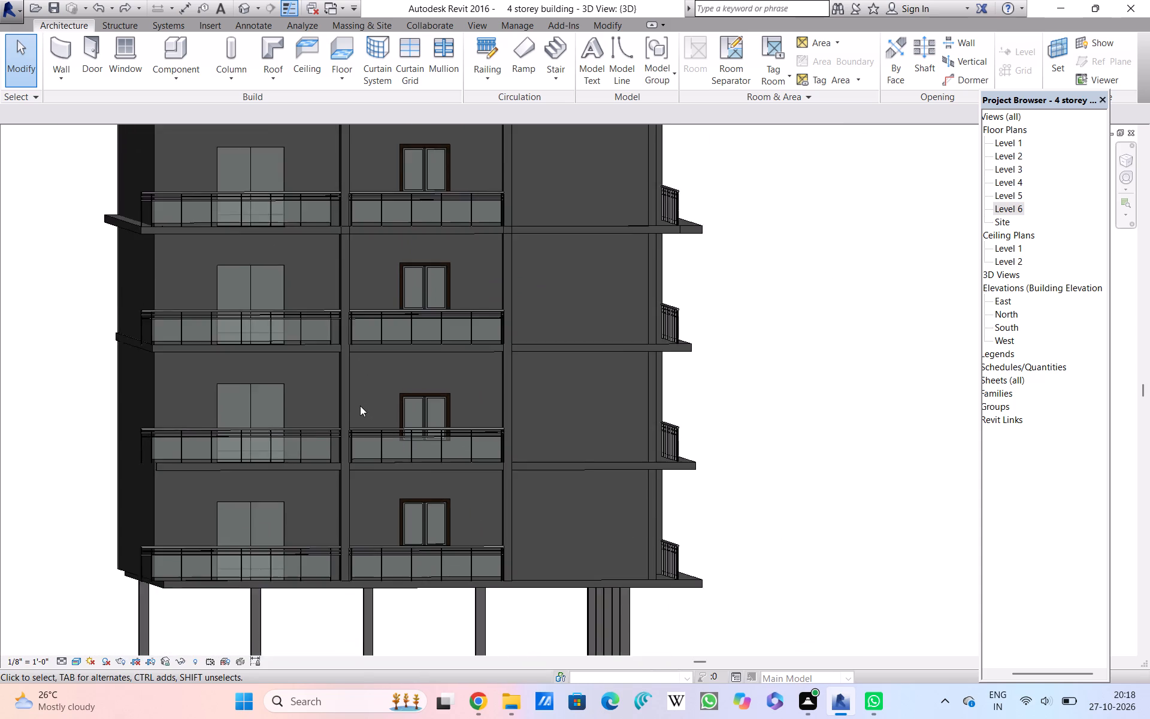
scroll(356, 407, "down", 6)
scroll(356, 409, "up", 4)
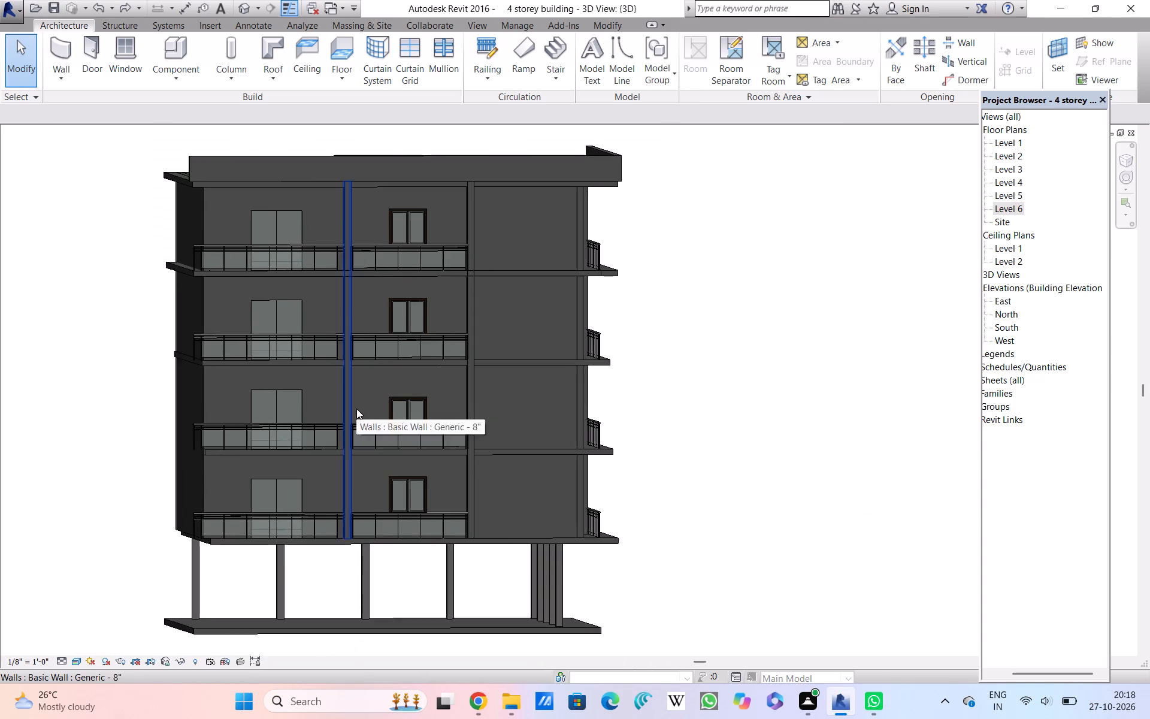
scroll(356, 409, "up", 2)
scroll(579, 319, "down", 6)
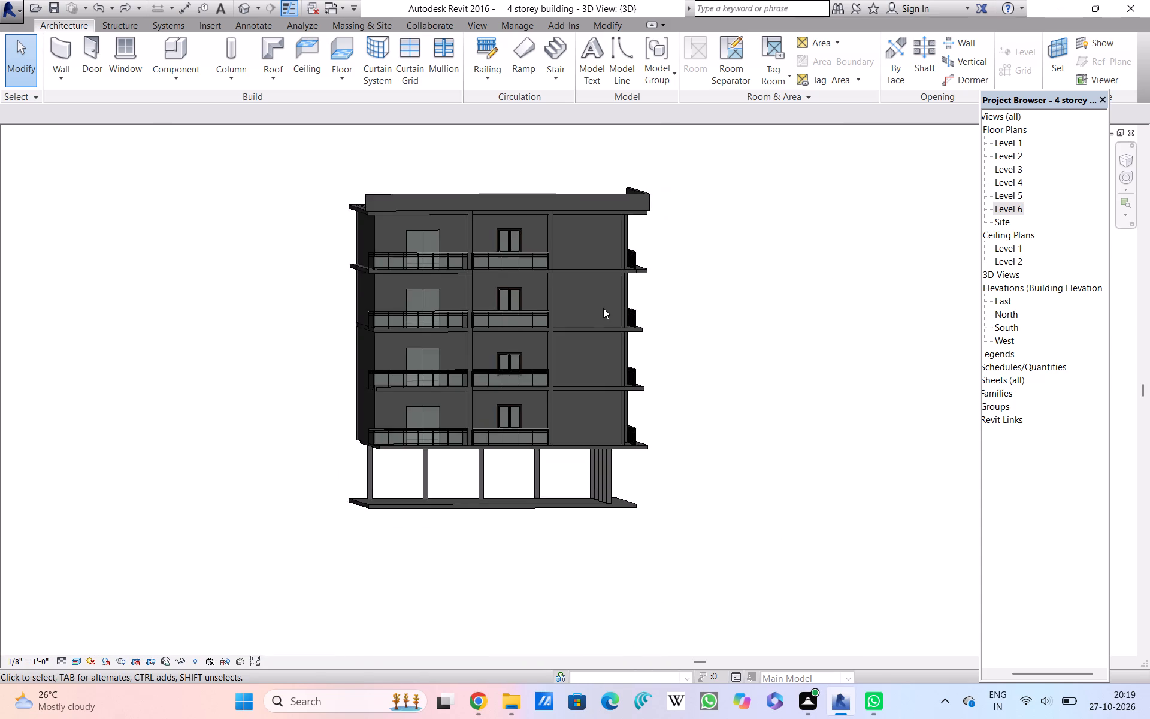
scroll(604, 308, "up", 5)
scroll(604, 308, "down", 7)
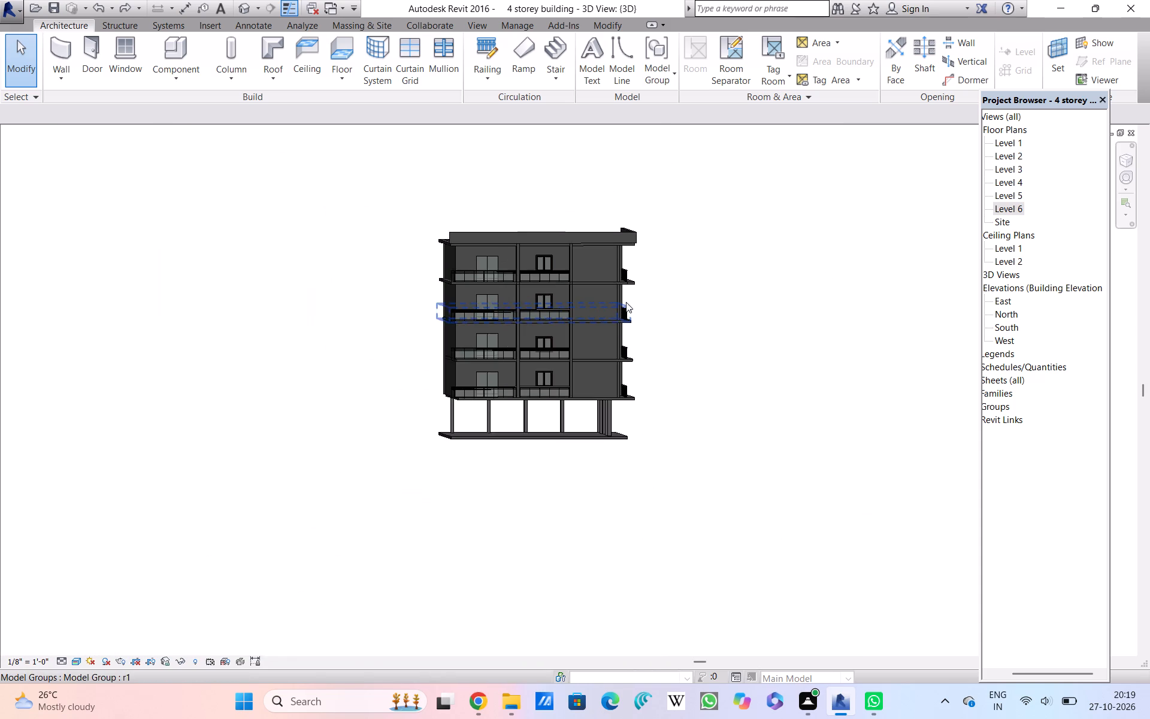
scroll(626, 302, "down", 9)
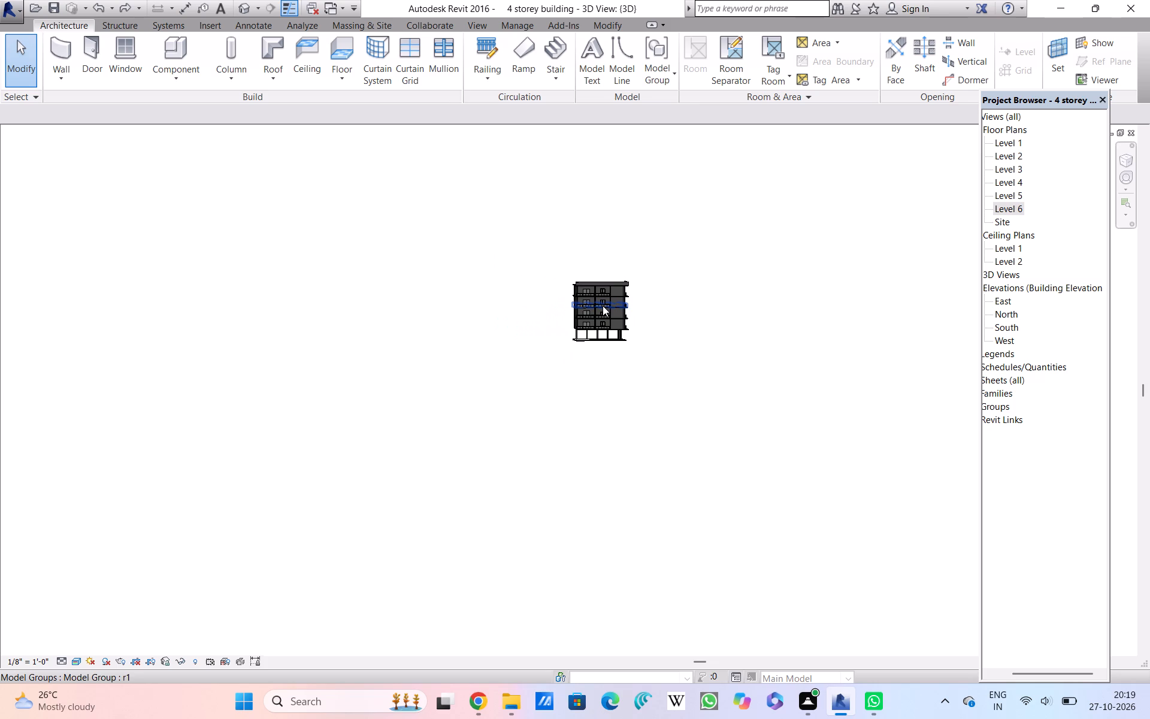
Inspect the glass panels, posts and rails of the middle-storey balcony railing below the casement window up close.
scroll(603, 306, "up", 15)
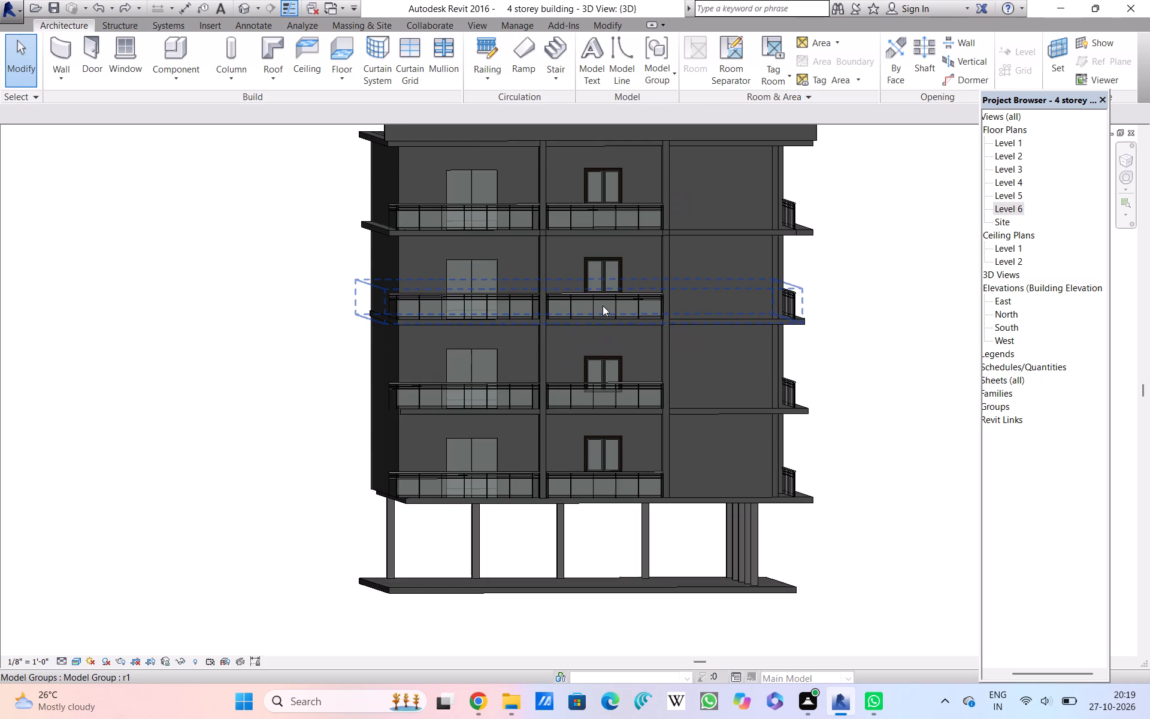
scroll(603, 306, "up", 10)
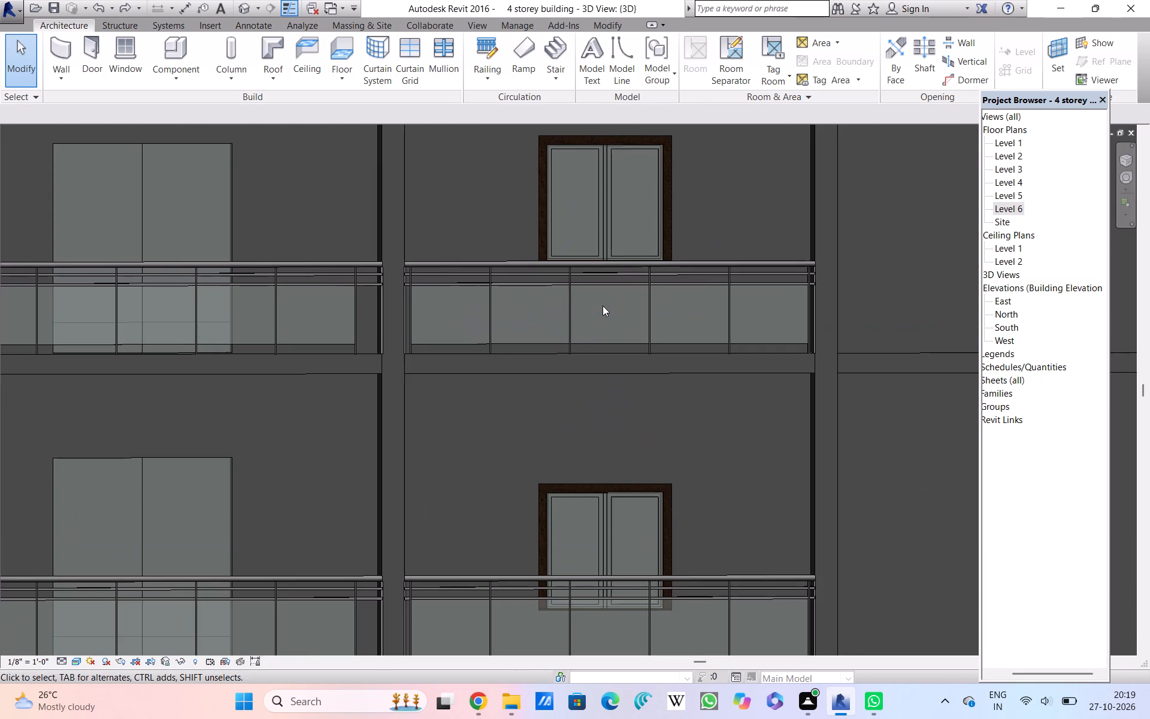
scroll(603, 306, "up", 9)
scroll(603, 306, "down", 1)
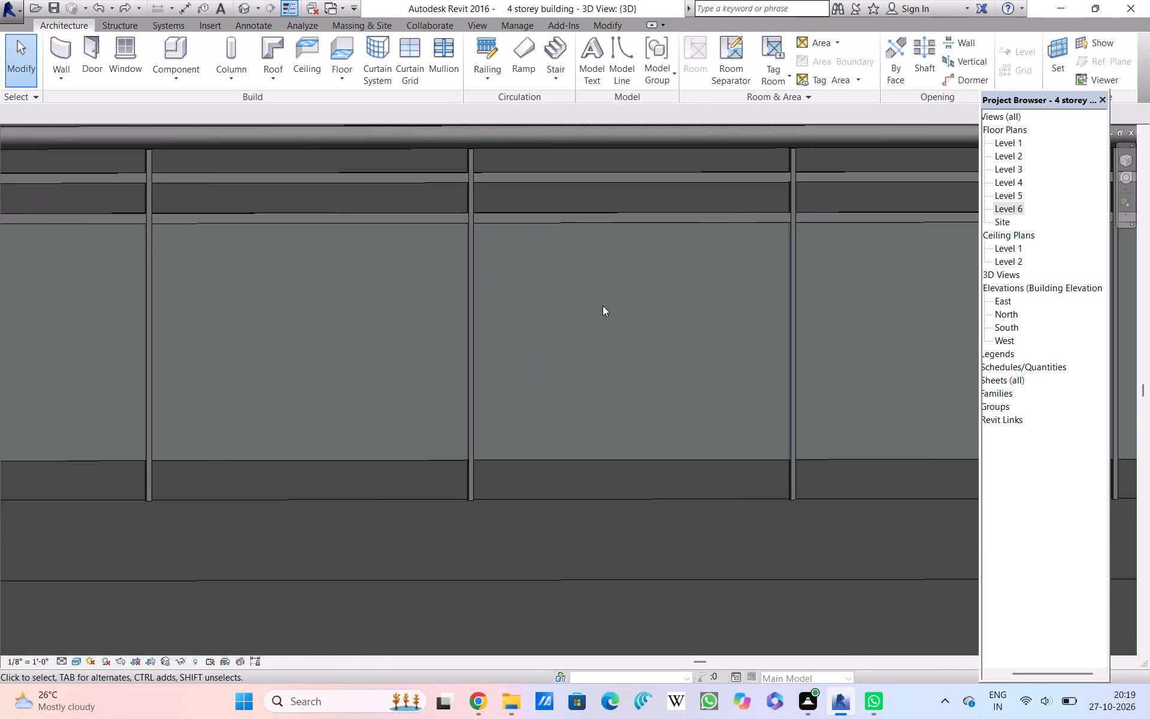
scroll(601, 310, "down", 10)
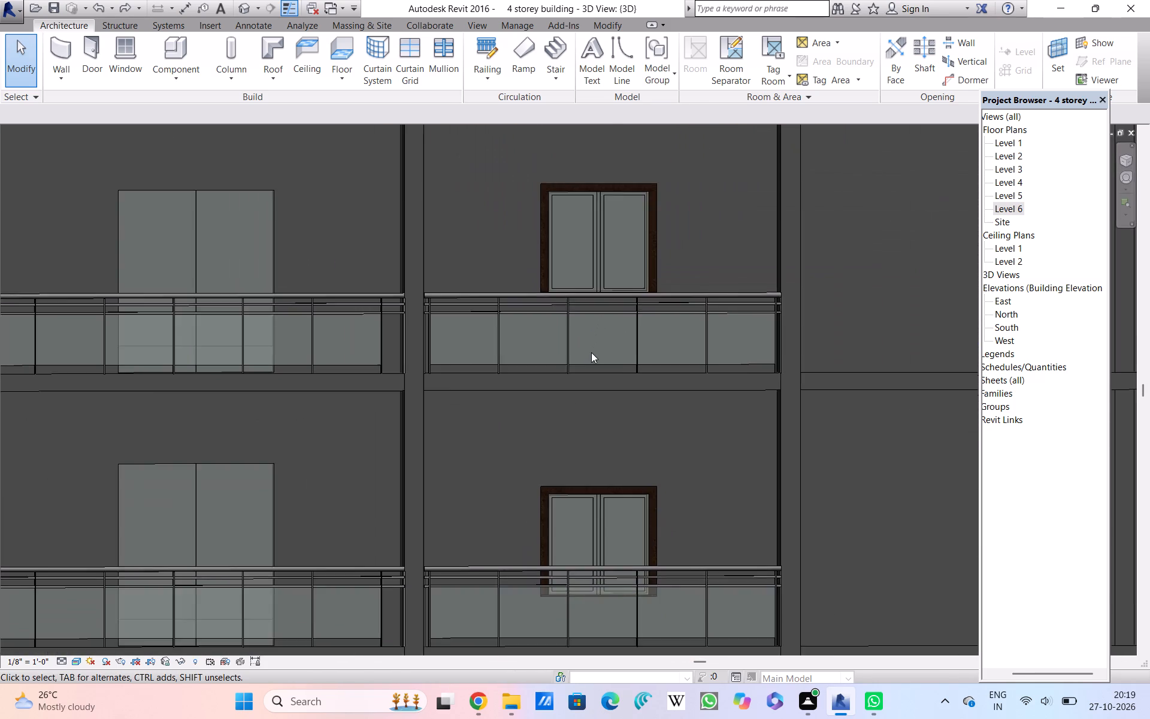
Compare the balconies, windows and projecting floor edges across all four storeys of the building.
scroll(591, 352, "down", 12)
scroll(591, 352, "up", 1)
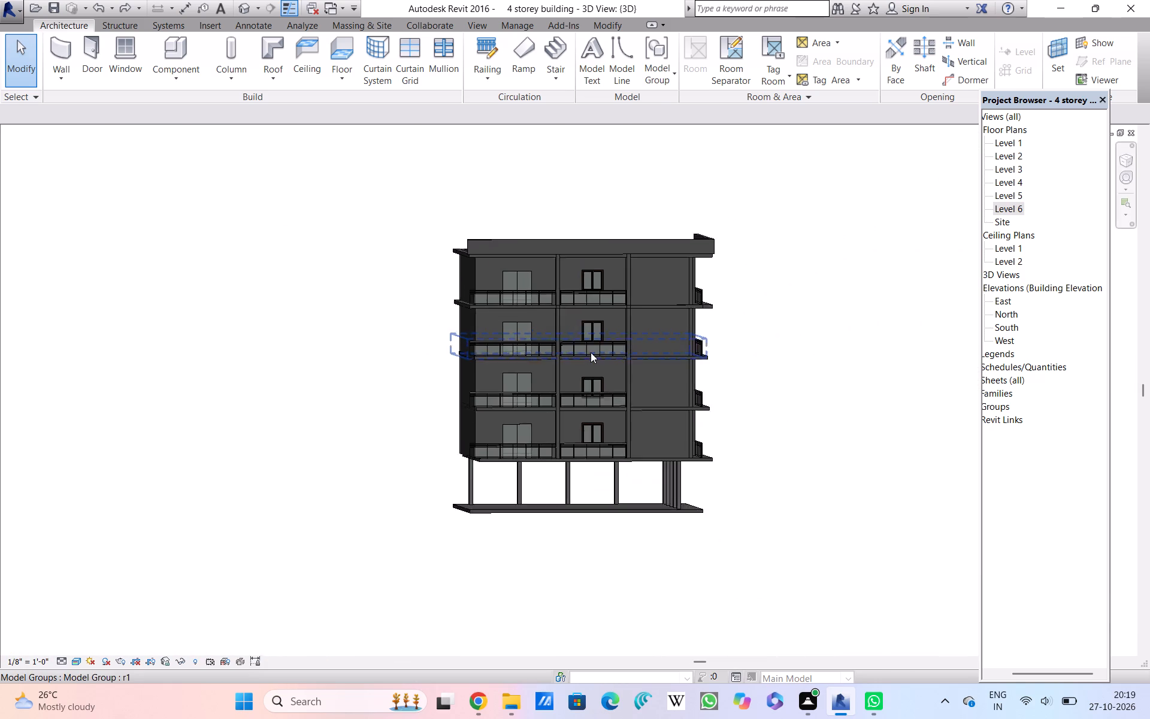
scroll(591, 352, "up", 7)
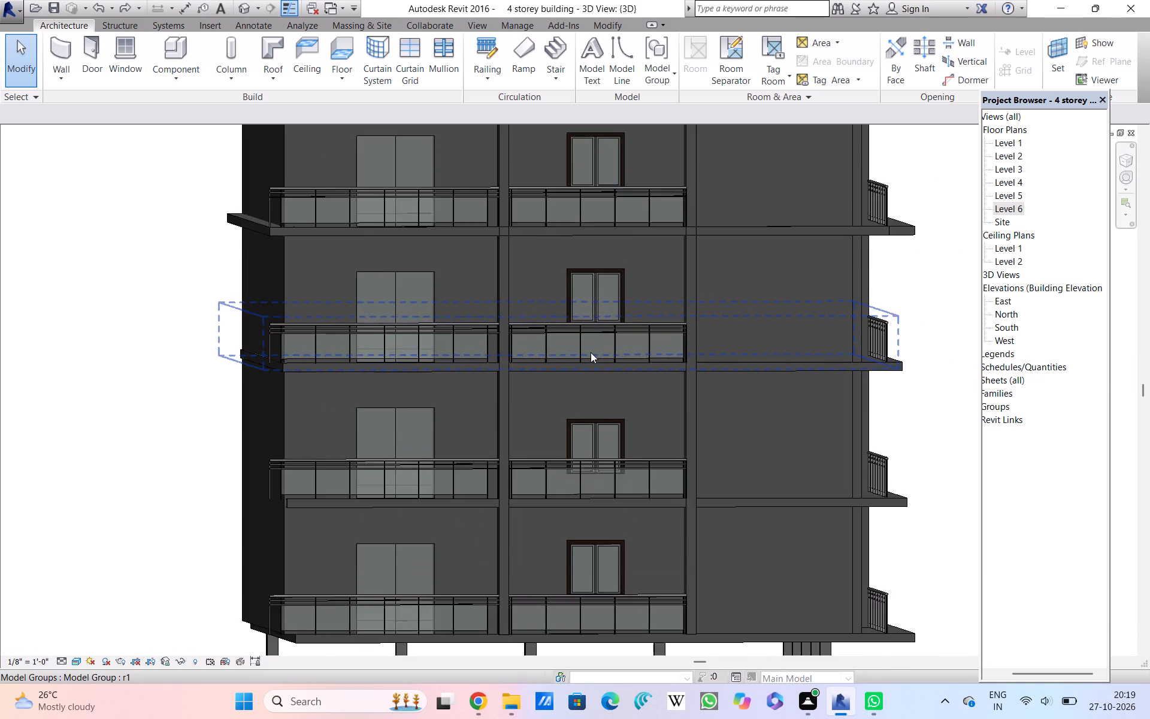
scroll(591, 352, "up", 3)
scroll(591, 352, "down", 10)
scroll(591, 352, "up", 2)
scroll(591, 352, "down", 10)
scroll(590, 355, "up", 2)
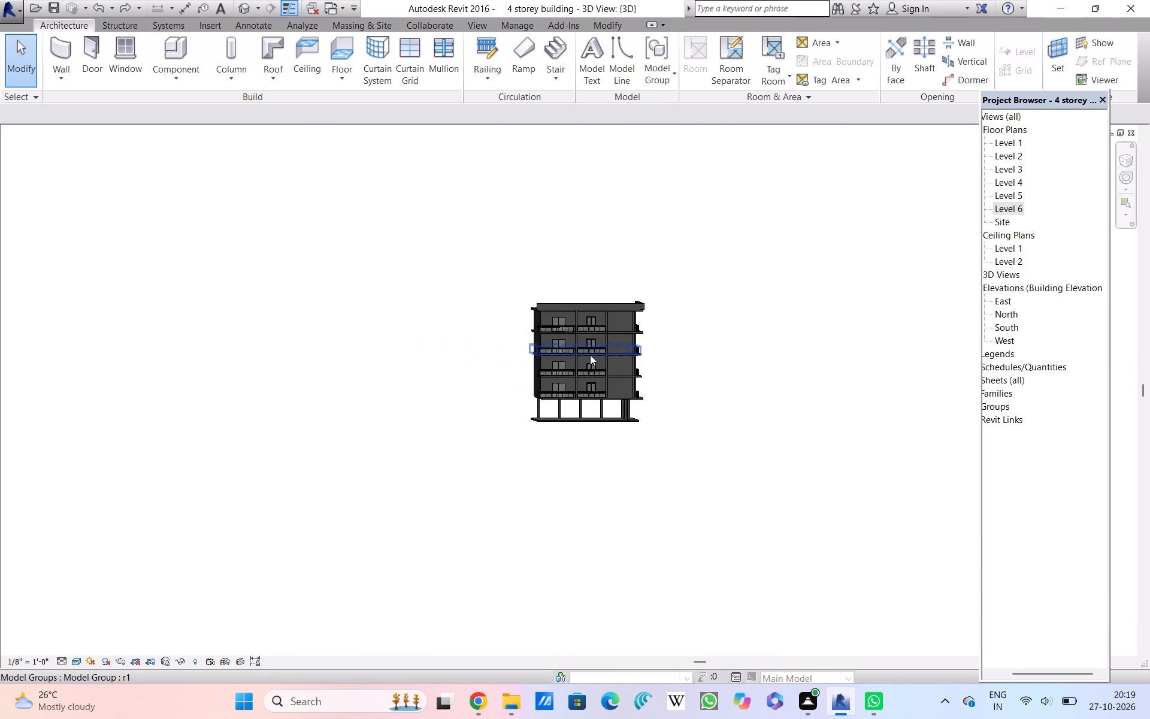
scroll(590, 355, "down", 4)
scroll(590, 360, "up", 8)
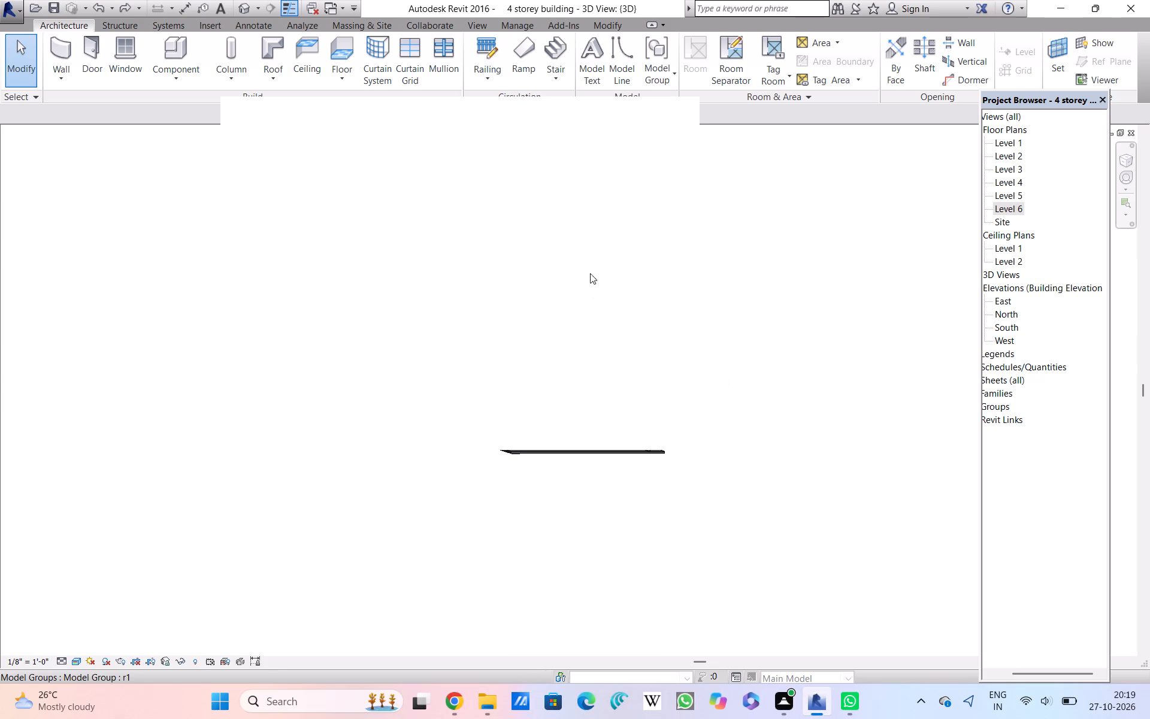
Dismiss the blank notification card covering the upper part of the 3D view.
left_click(672, 117)
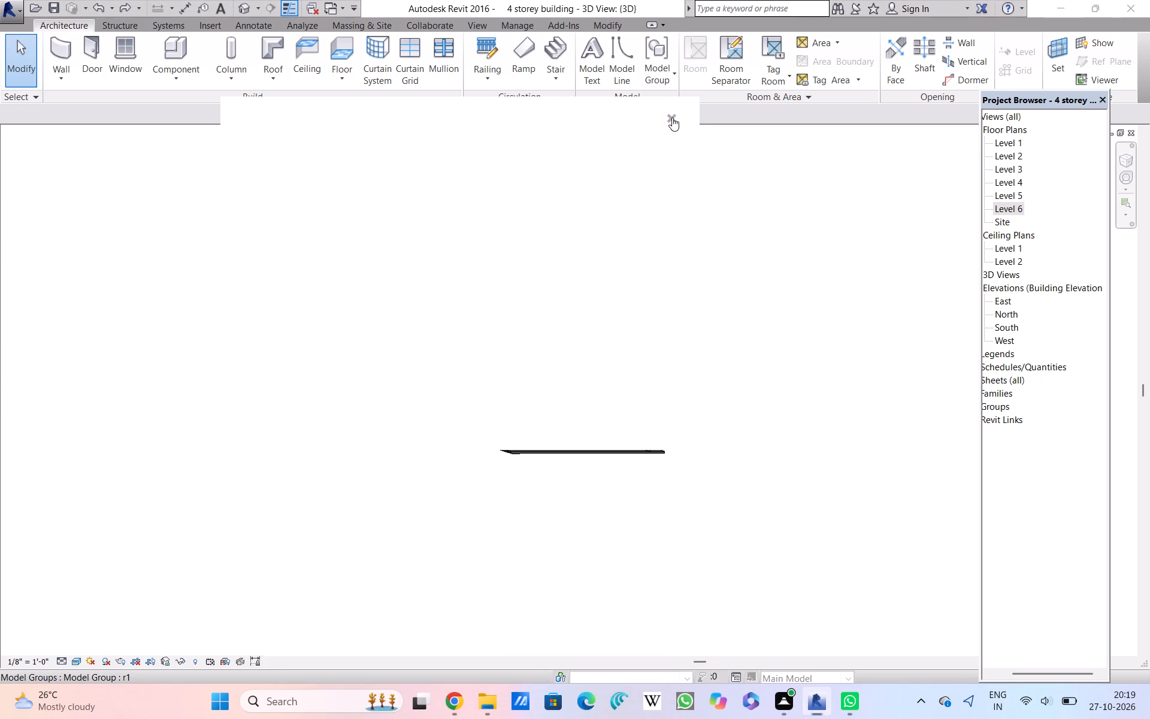
Examine the lower storeys' balconies, the ground-level columns and the base slab.
scroll(579, 519, "up", 3)
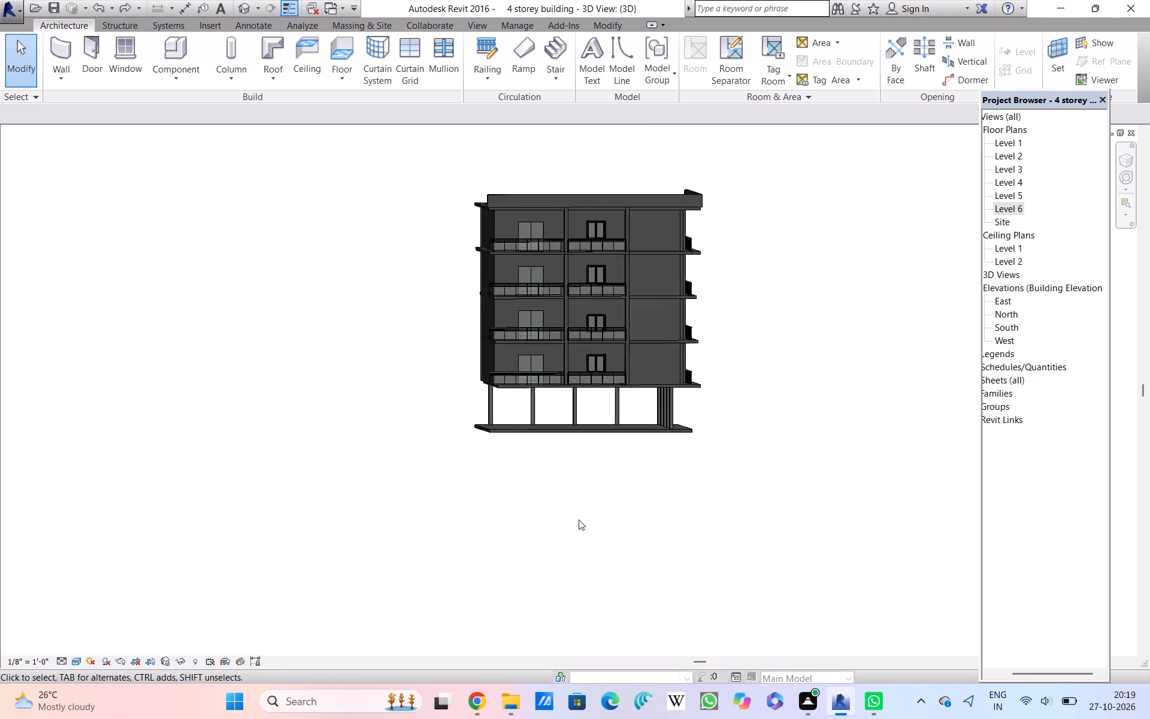
scroll(579, 519, "up", 1)
scroll(579, 519, "down", 3)
scroll(579, 519, "up", 6)
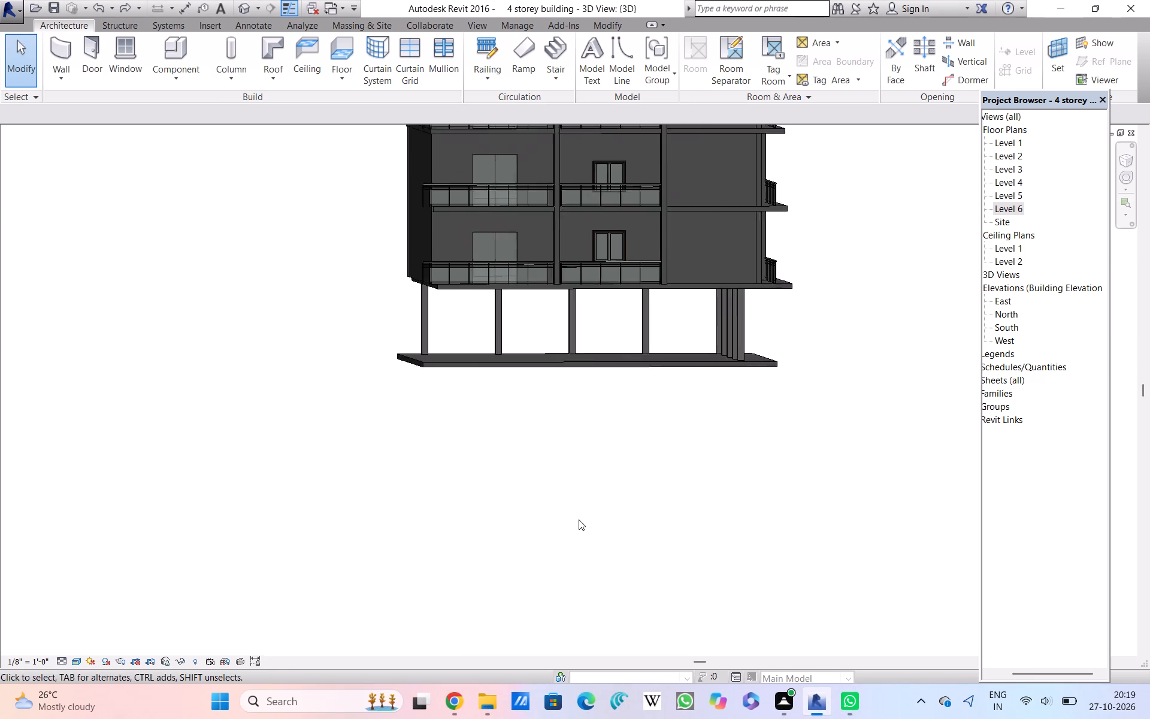
scroll(579, 519, "up", 9)
scroll(579, 519, "down", 10)
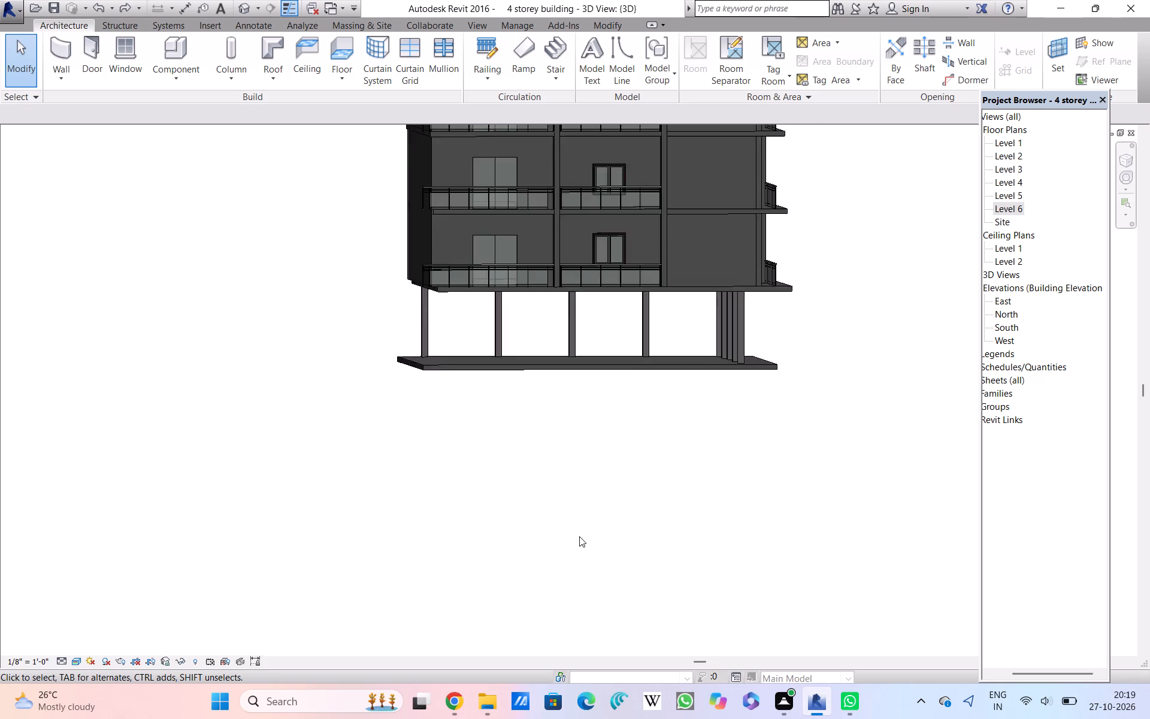
scroll(579, 536, "down", 8)
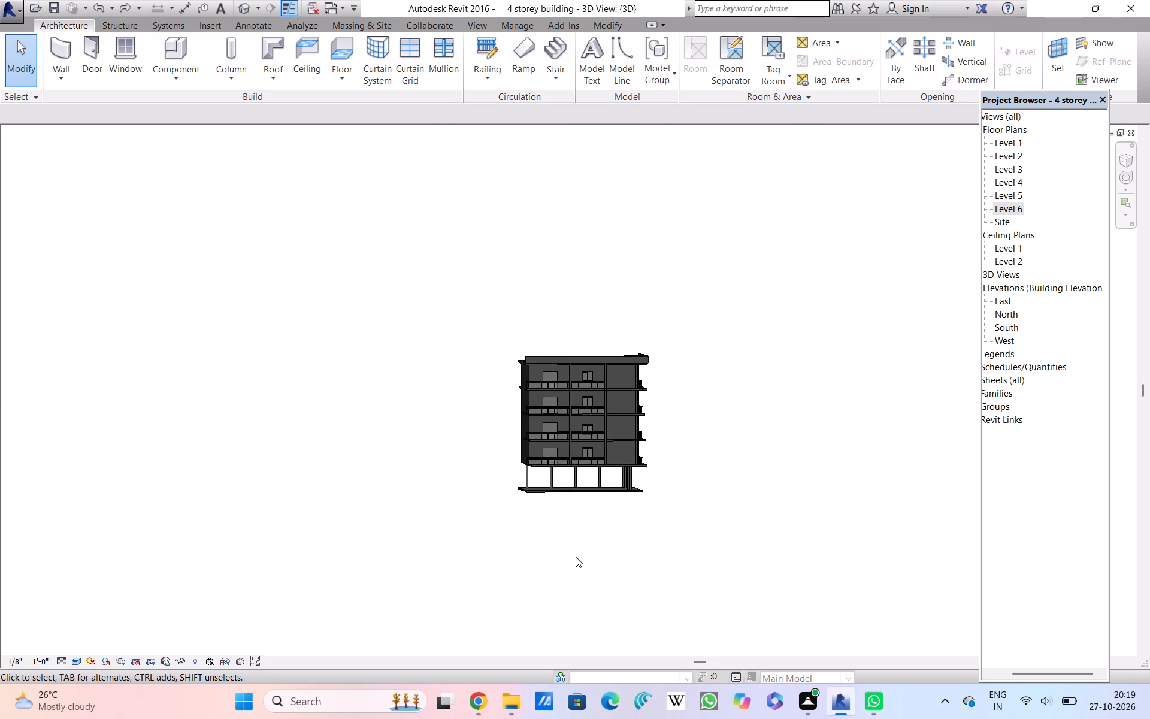
Inspect the upper storeys' balconies, casement windows and floor edges together with the roof edge.
scroll(576, 557, "up", 2)
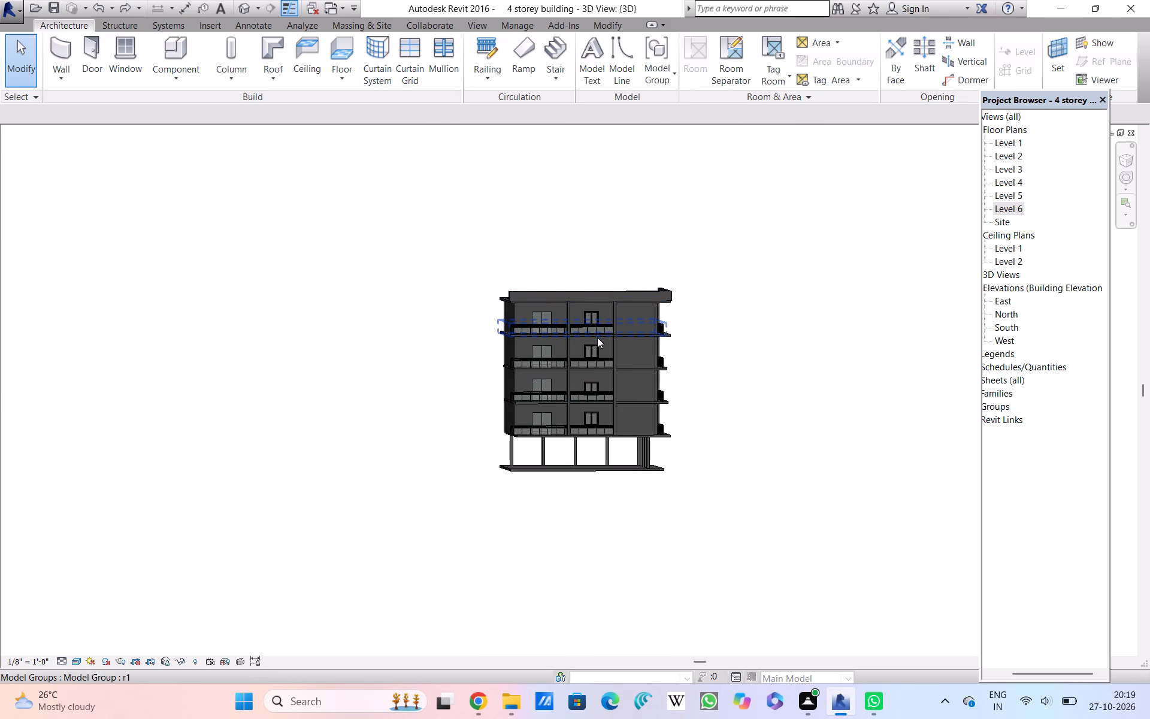
scroll(597, 337, "up", 11)
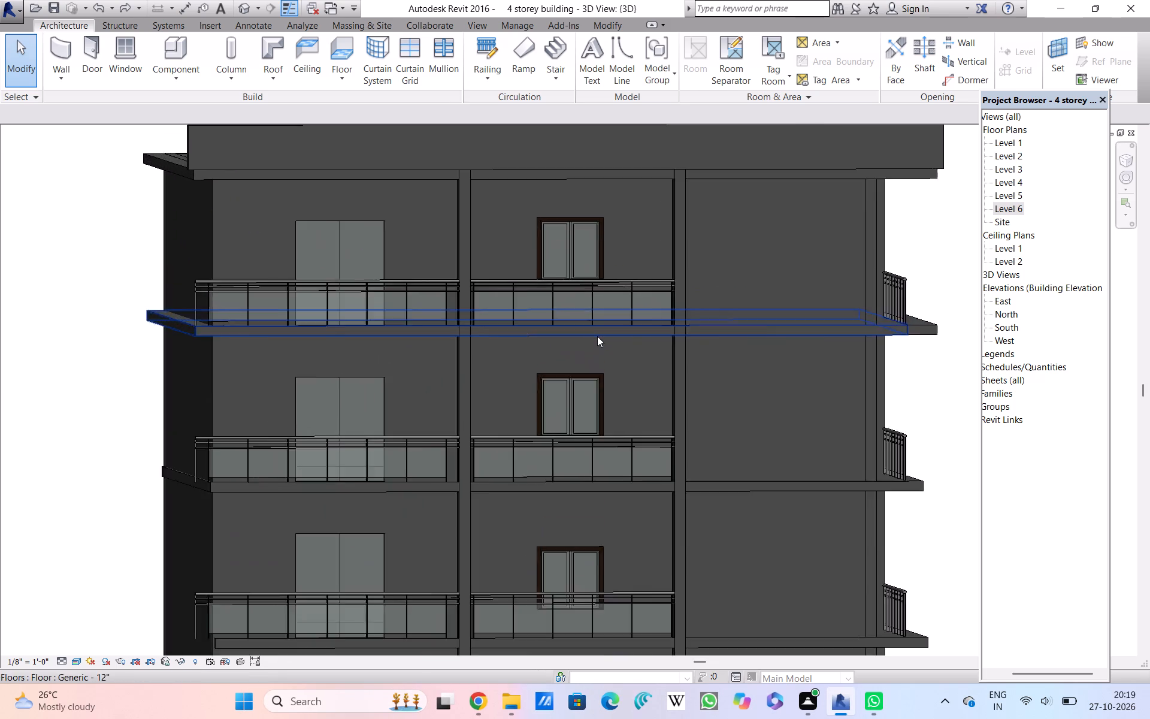
scroll(597, 343, "down", 4)
scroll(598, 357, "up", 3)
scroll(598, 357, "down", 3)
scroll(598, 357, "up", 2)
scroll(598, 357, "down", 2)
scroll(598, 357, "up", 1)
scroll(598, 357, "down", 2)
scroll(598, 357, "up", 2)
scroll(598, 357, "down", 1)
scroll(598, 357, "up", 3)
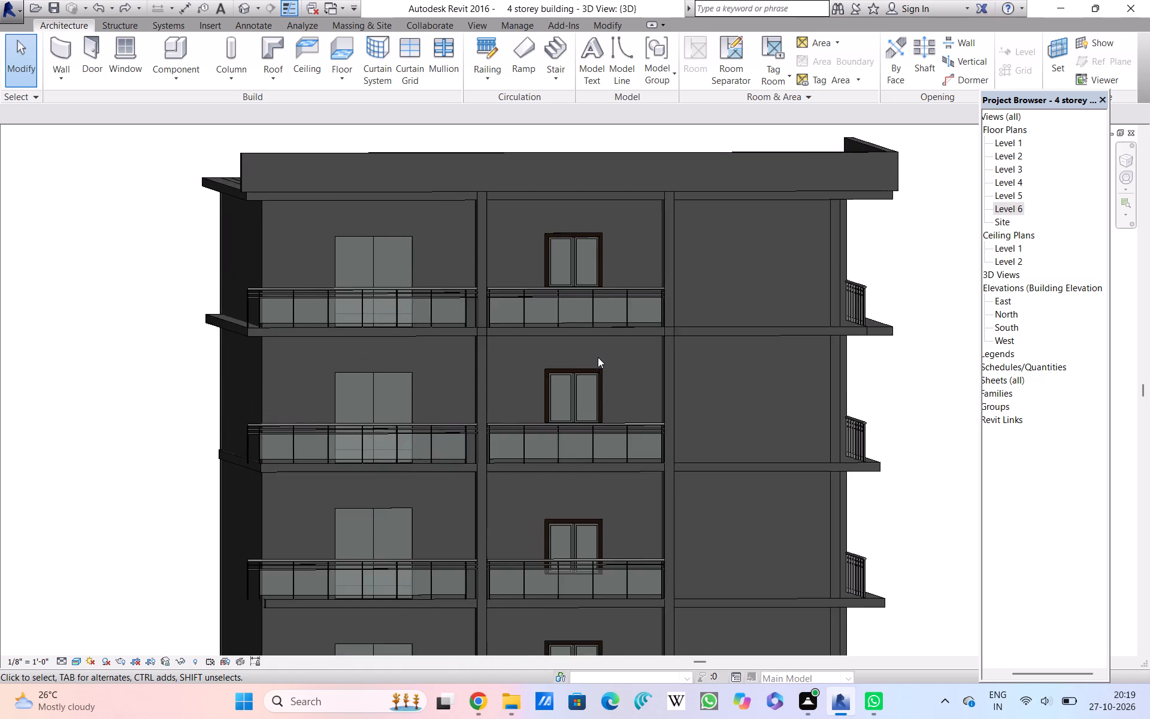
scroll(598, 358, "down", 3)
scroll(598, 359, "up", 2)
scroll(598, 359, "down", 1)
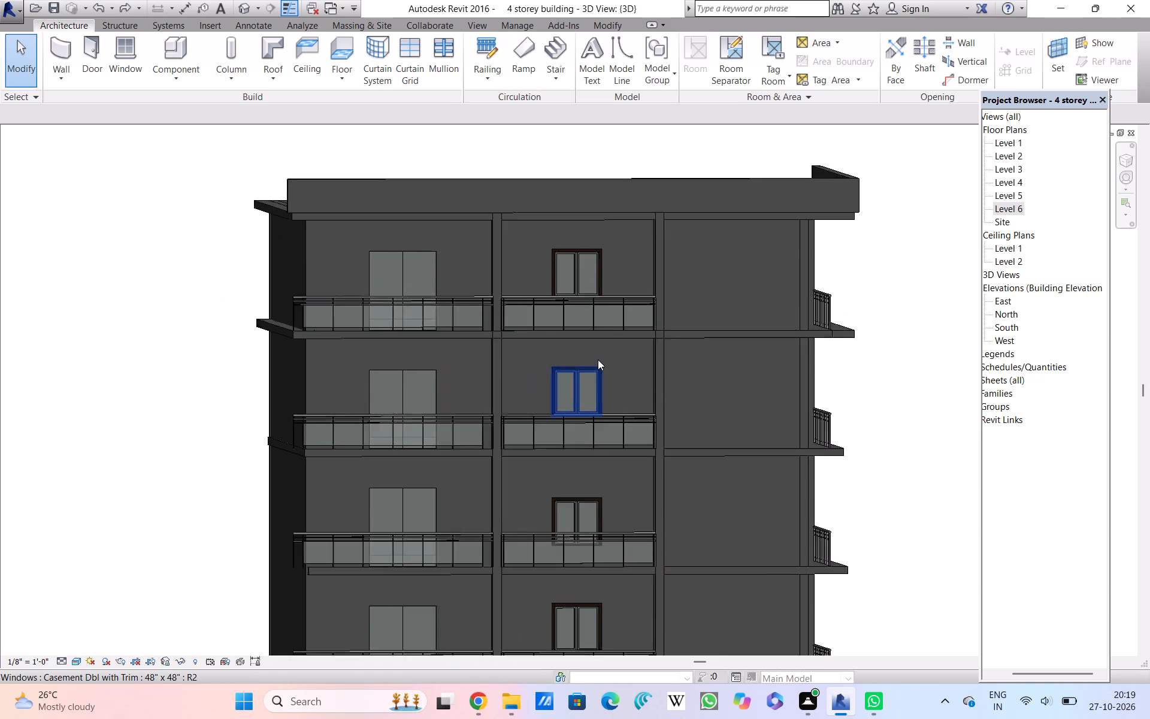
Review the whole front of the building, from the roof edge to the ground-level columns.
scroll(598, 359, "down", 2)
scroll(598, 359, "up", 2)
scroll(598, 359, "down", 2)
scroll(598, 359, "up", 1)
scroll(598, 359, "down", 2)
scroll(598, 359, "up", 2)
scroll(598, 359, "down", 5)
scroll(598, 359, "up", 3)
scroll(598, 359, "down", 3)
scroll(598, 359, "up", 2)
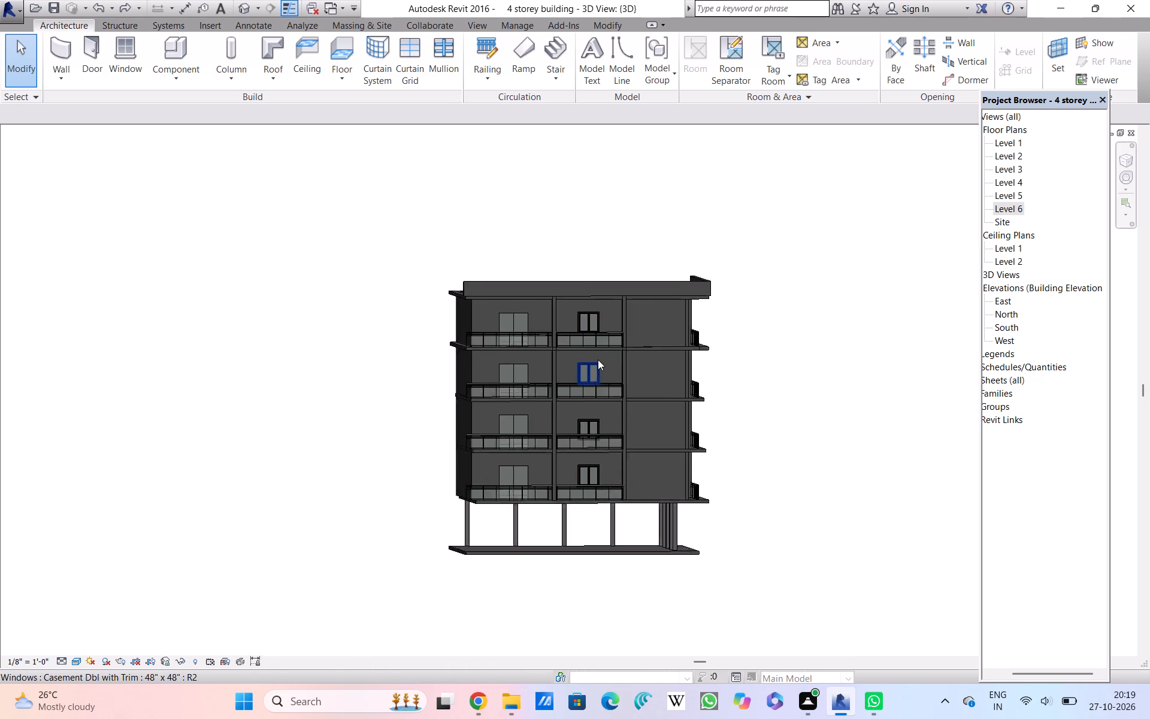
scroll(598, 359, "down", 3)
scroll(598, 359, "up", 2)
scroll(598, 359, "down", 3)
scroll(598, 359, "up", 4)
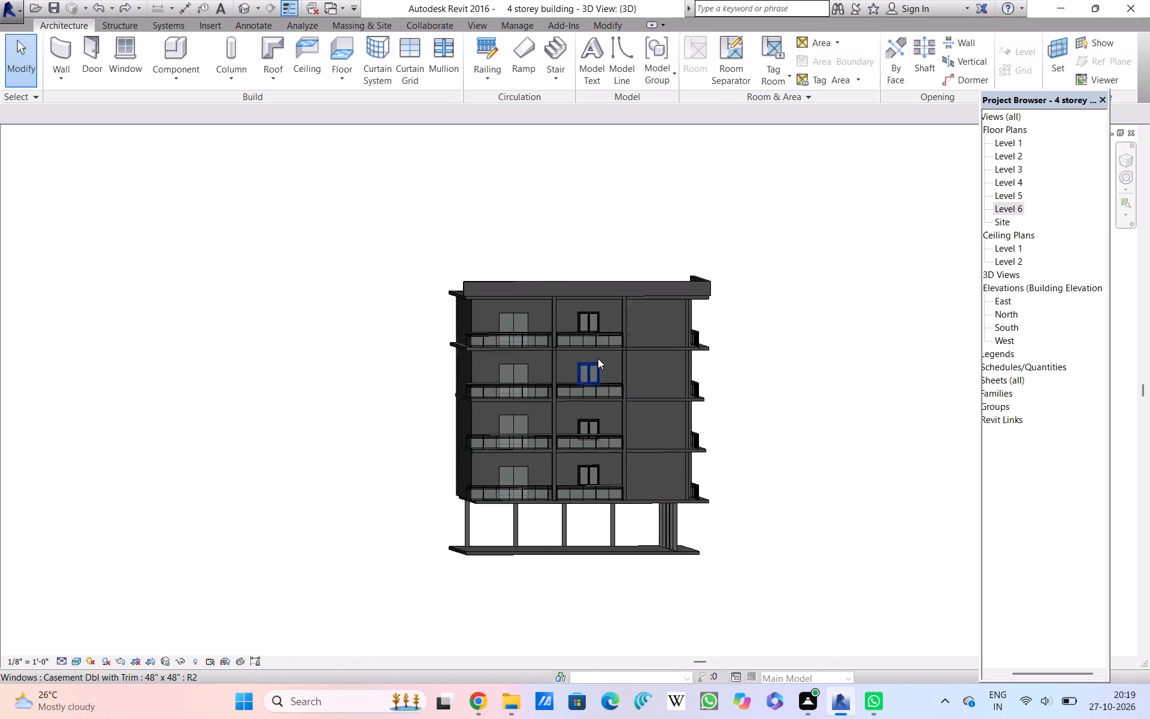
Inspect an upper-storey casement window's trim and the floor edge and glass railing above it up close.
scroll(598, 356, "up", 18)
scroll(598, 360, "down", 3)
scroll(600, 364, "up", 6)
scroll(600, 363, "down", 2)
scroll(600, 363, "up", 2)
scroll(600, 363, "down", 2)
scroll(600, 363, "up", 1)
scroll(600, 363, "down", 2)
scroll(600, 363, "up", 1)
scroll(600, 363, "down", 1)
scroll(600, 363, "up", 1)
scroll(600, 363, "down", 2)
scroll(600, 363, "up", 1)
scroll(600, 364, "down", 1)
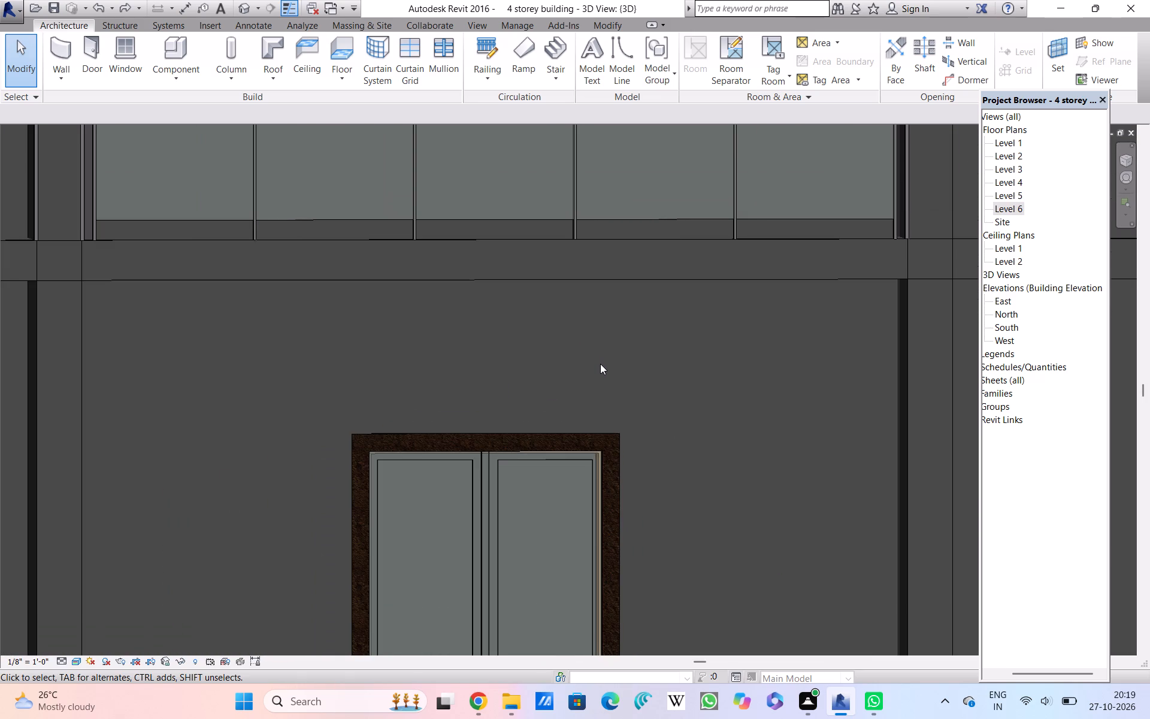
scroll(600, 364, "up", 1)
scroll(643, 718, "up", 2)
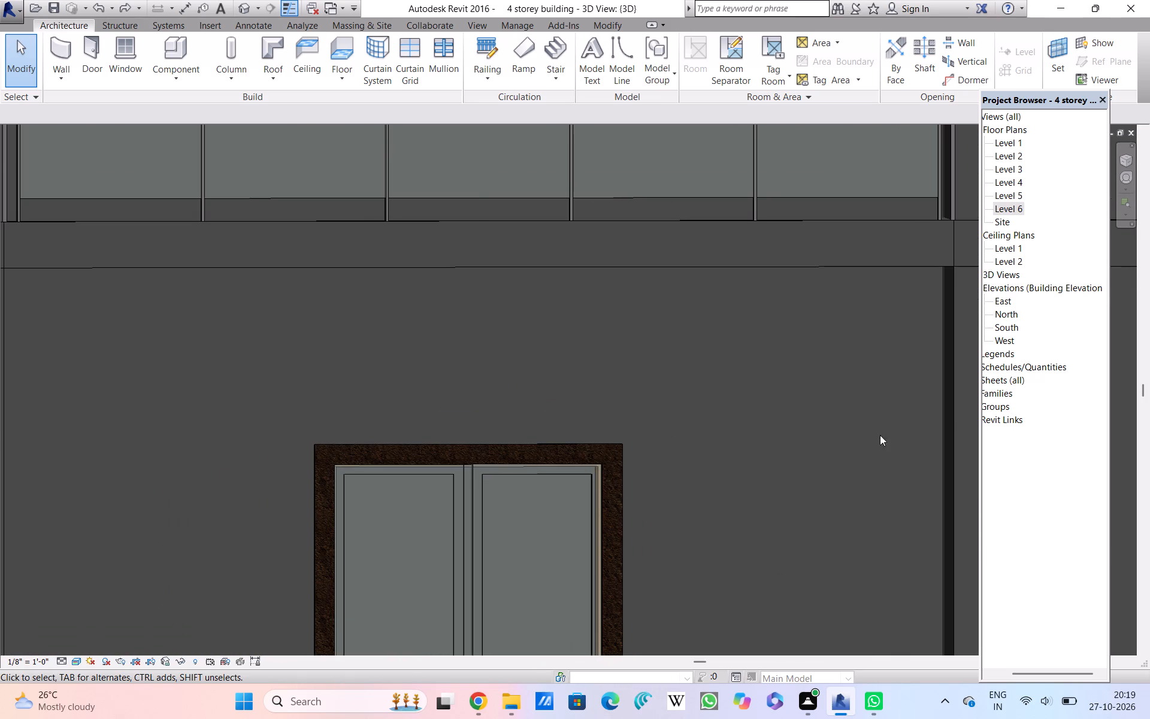
Examine the top storeys' balcony double doors, casement windows, glass railings and the roof edge above them.
scroll(873, 434, "down", 12)
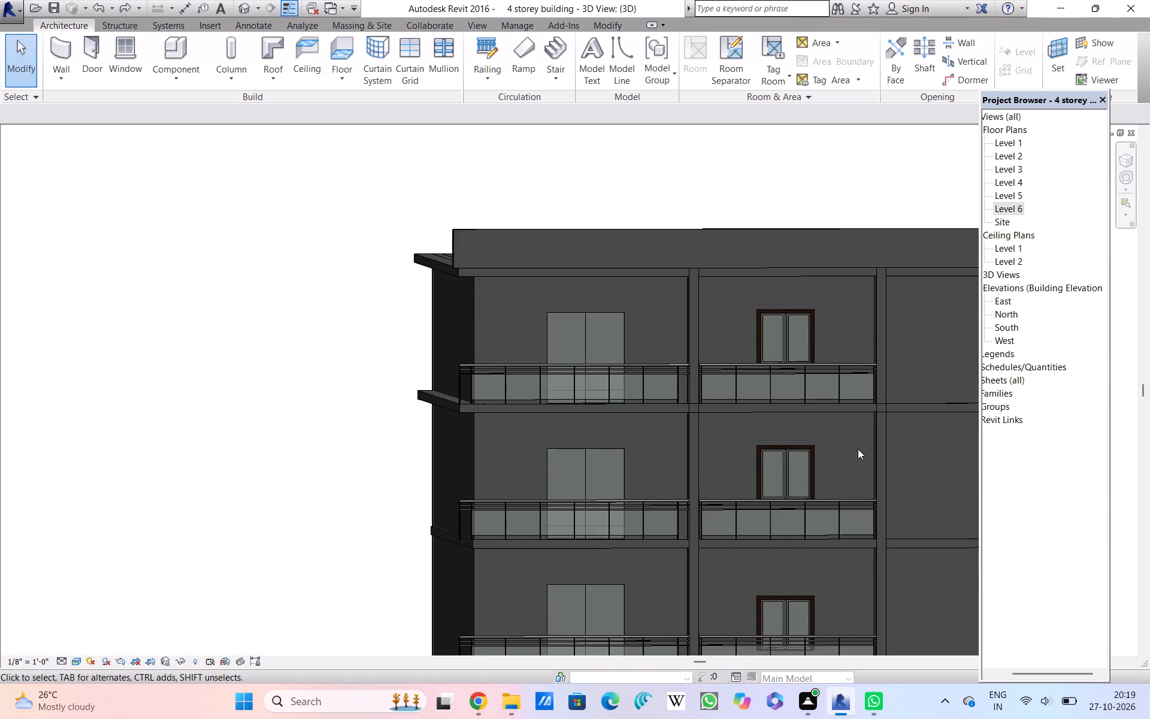
scroll(858, 449, "up", 2)
scroll(858, 449, "down", 3)
scroll(858, 449, "up", 4)
scroll(858, 449, "down", 3)
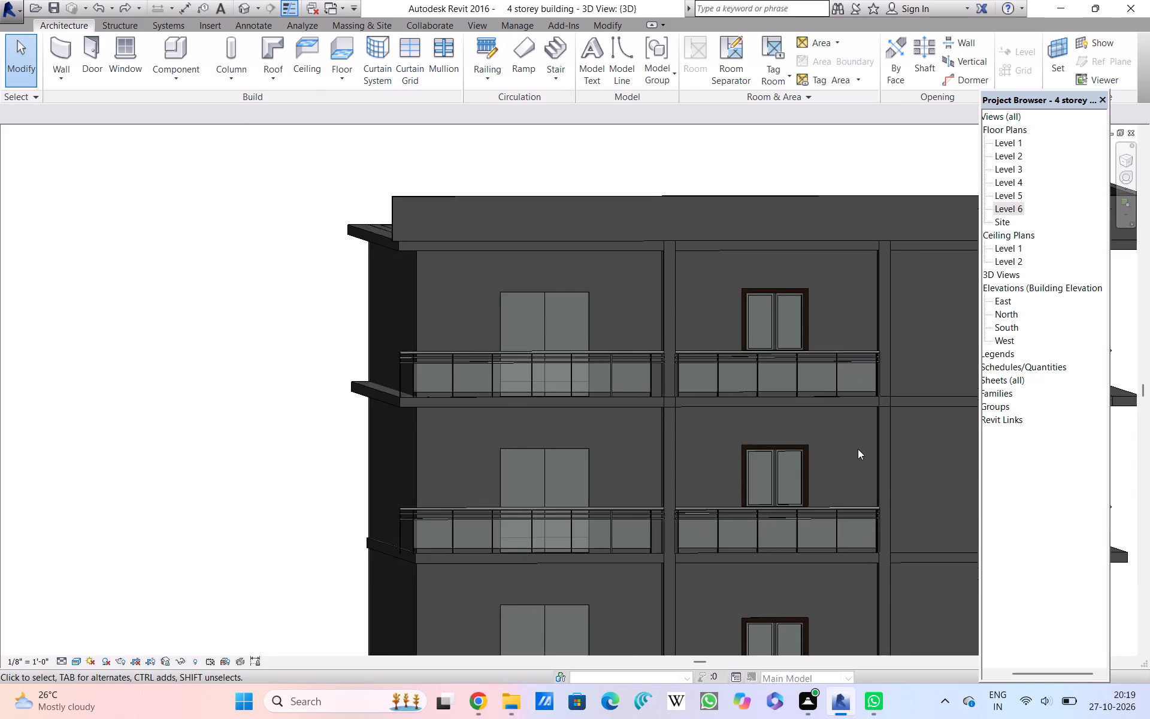
scroll(858, 449, "up", 2)
scroll(858, 449, "down", 1)
scroll(858, 449, "up", 2)
scroll(858, 449, "down", 2)
scroll(857, 452, "up", 1)
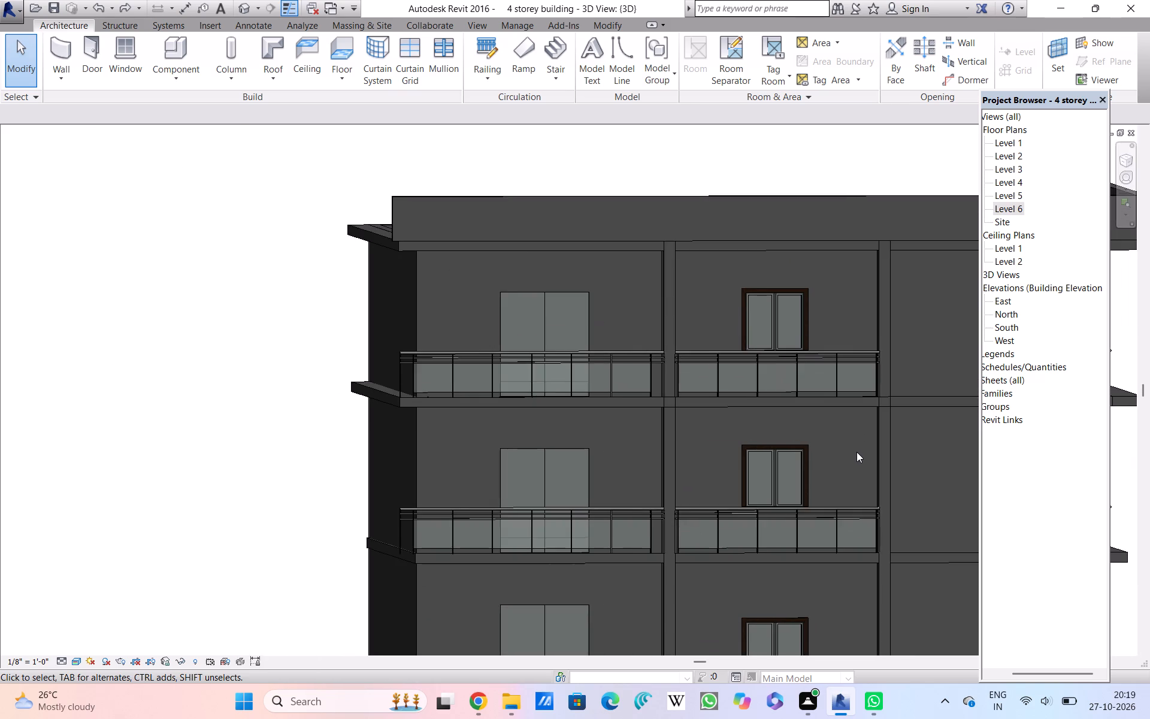
scroll(857, 452, "up", 1)
scroll(856, 454, "down", 1)
scroll(848, 460, "up", 4)
scroll(834, 472, "down", 2)
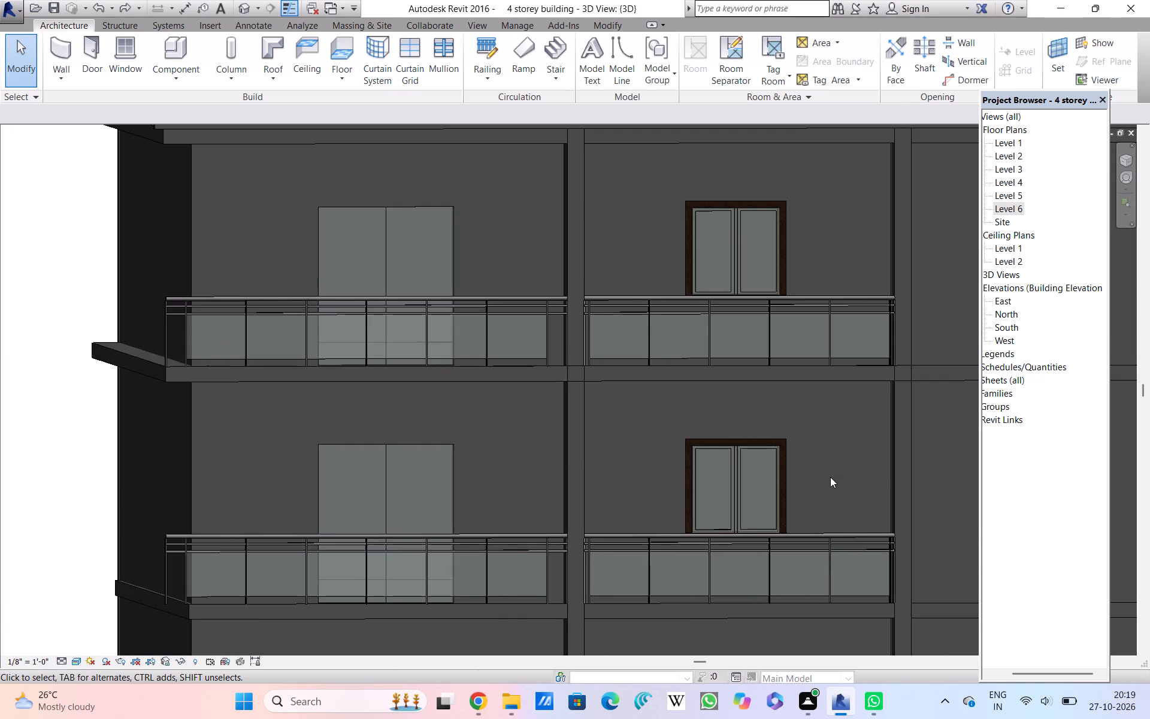
scroll(830, 477, "down", 1)
scroll(830, 477, "up", 7)
scroll(822, 503, "down", 7)
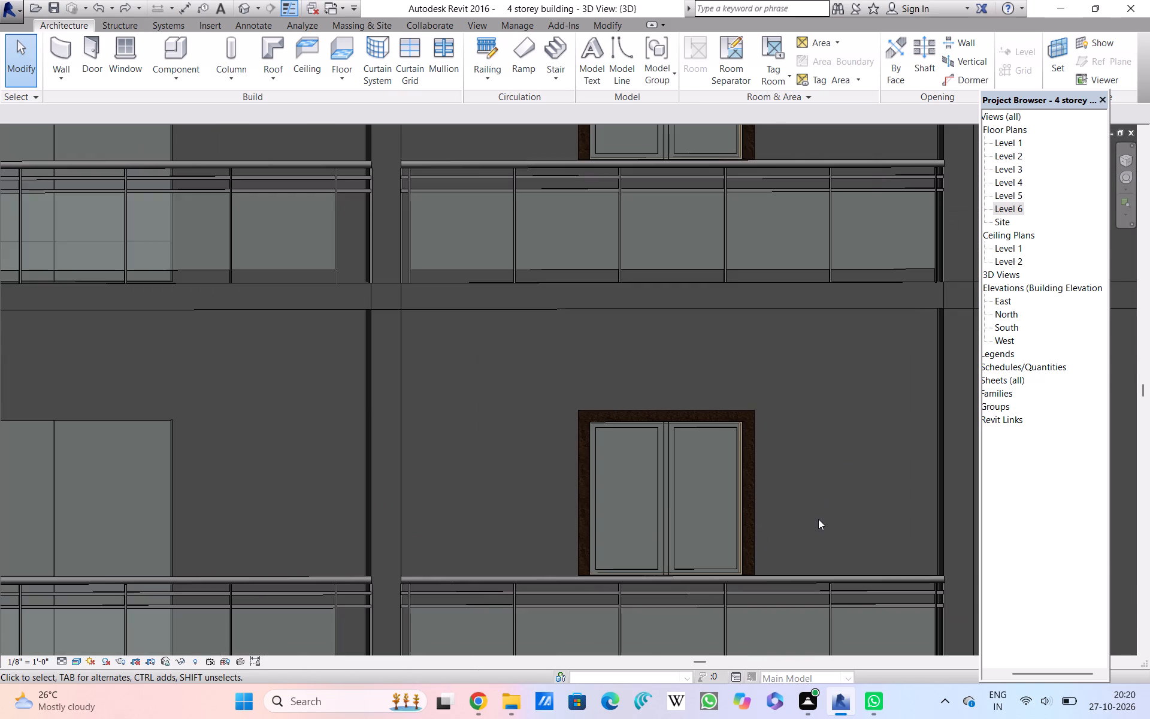
scroll(818, 519, "down", 6)
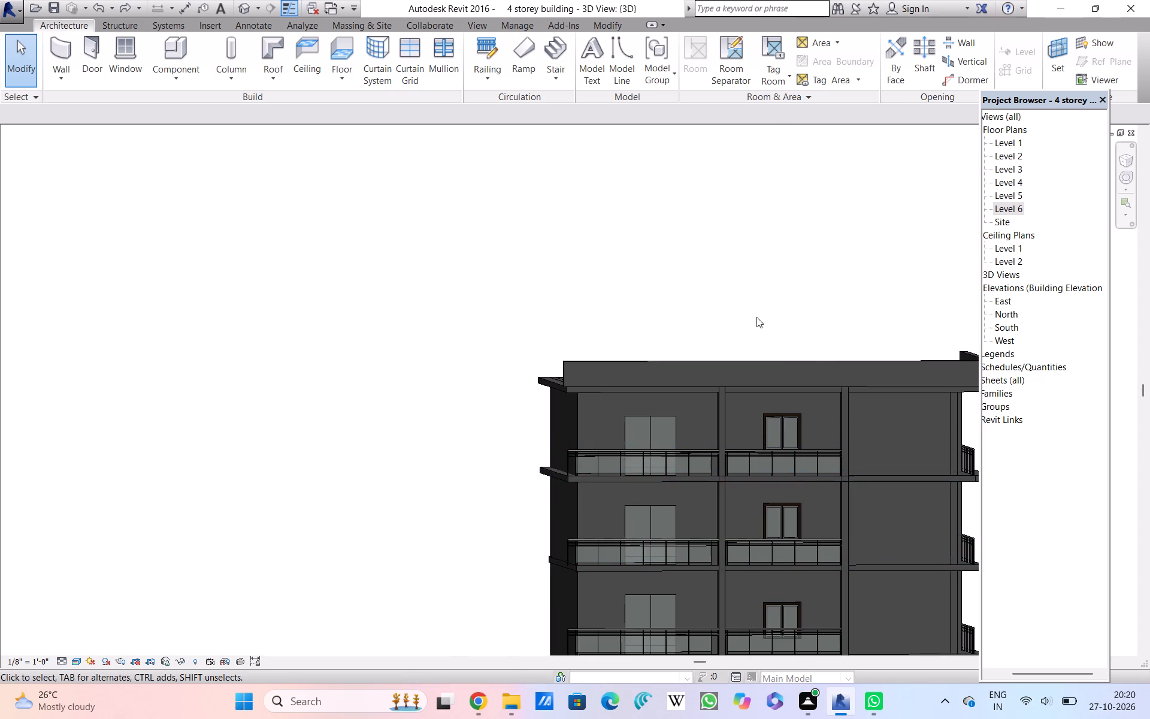
Review the whole building from a distance, from the roof edge to the ground-level columns and base slab.
scroll(756, 314, "up", 2)
scroll(747, 267, "down", 12)
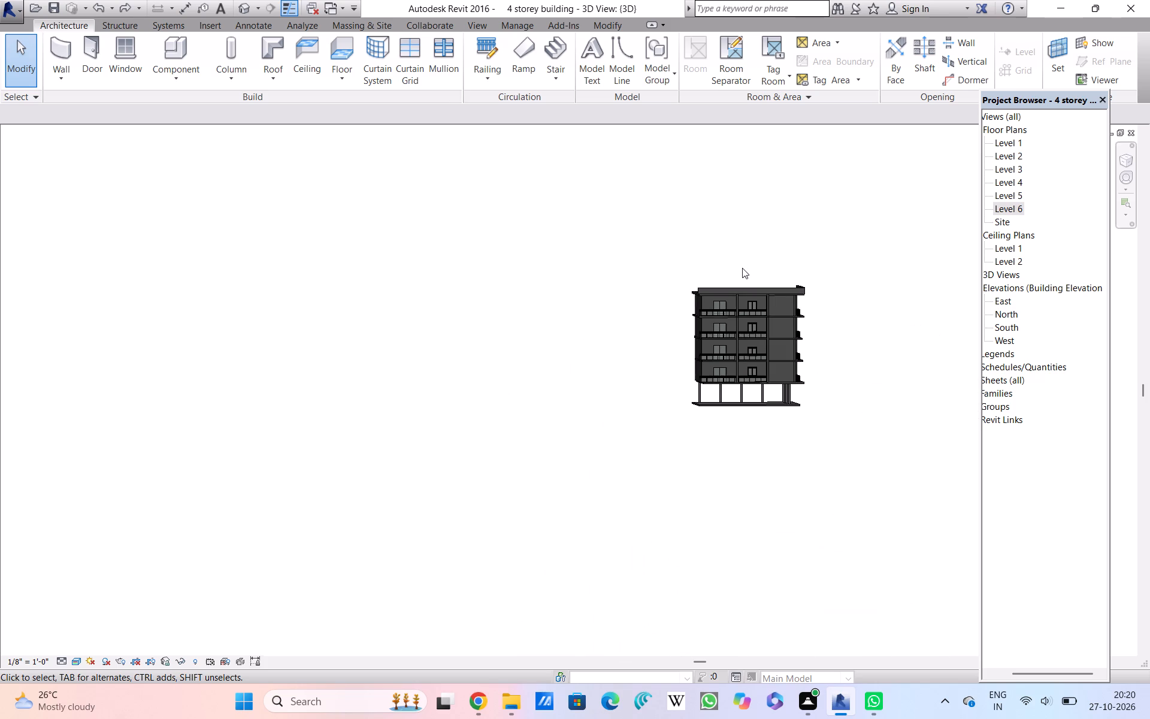
scroll(565, 237, "up", 2)
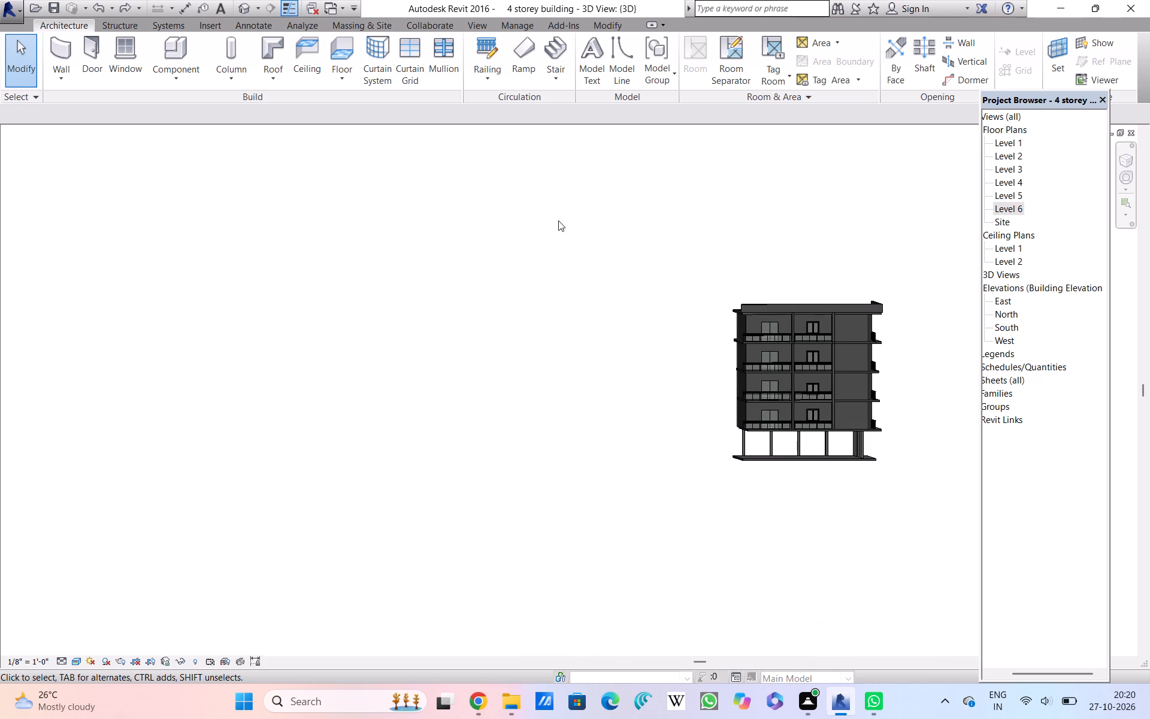
scroll(558, 220, "up", 2)
scroll(558, 220, "down", 3)
scroll(558, 222, "up", 2)
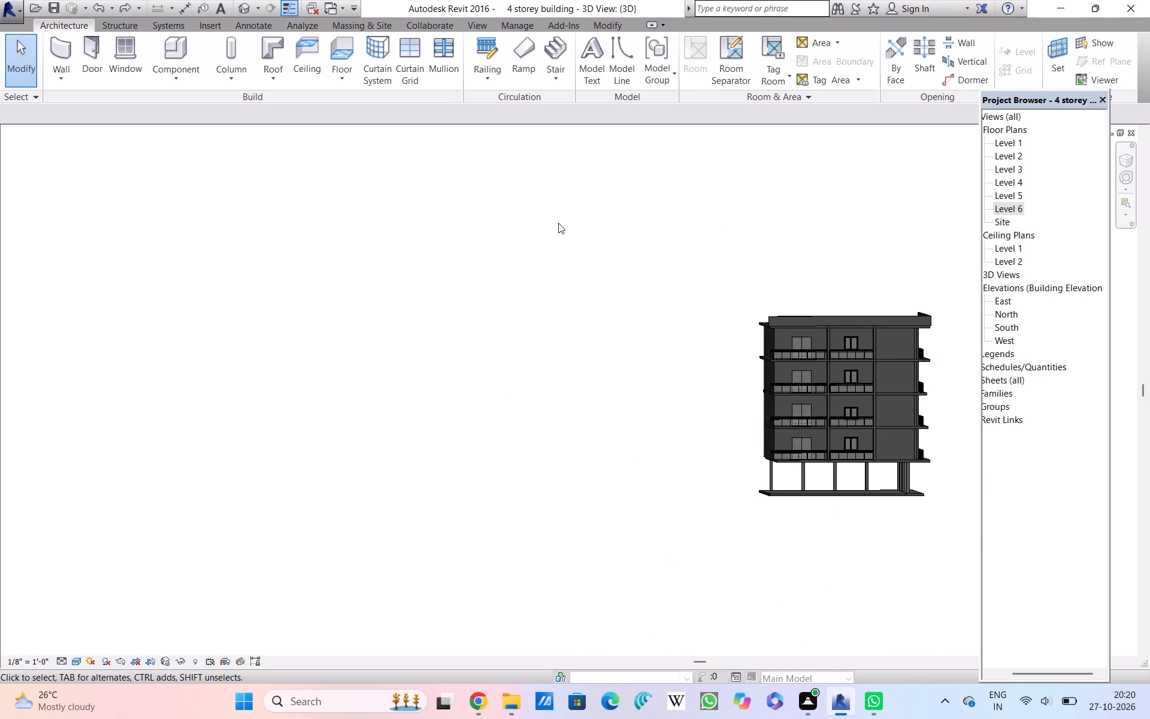
scroll(558, 223, "down", 6)
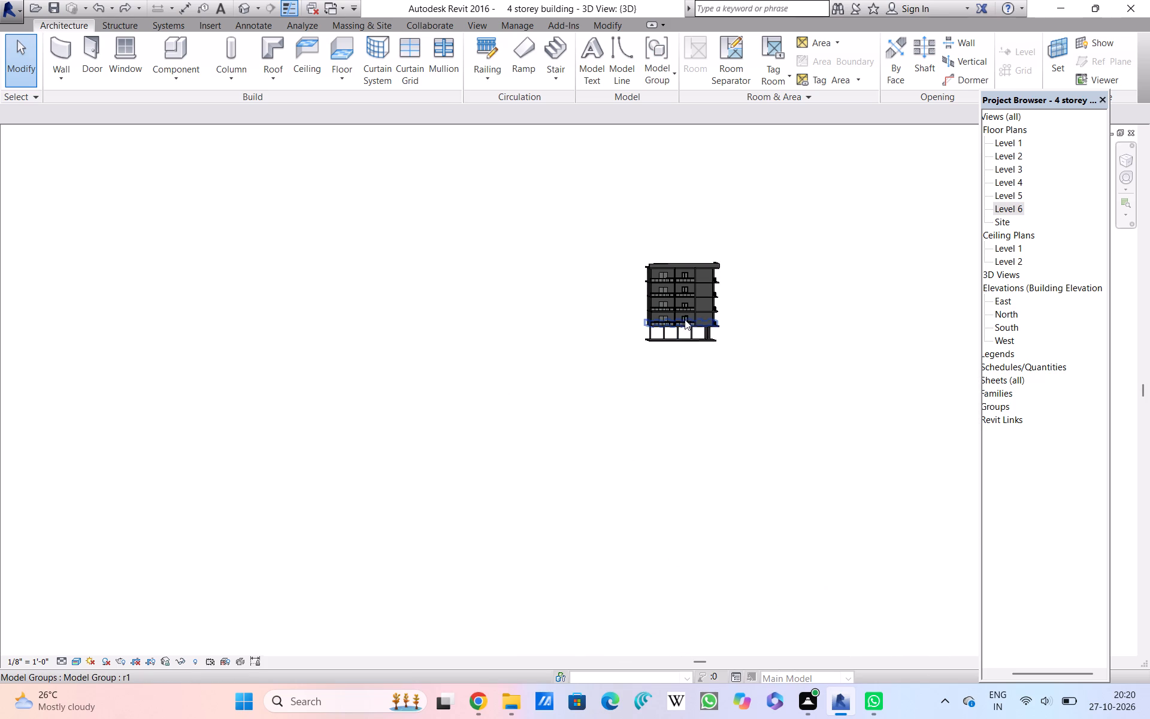
Examine the lowest balcony storey's casement window, double door and glass railings, together with the ground-level columns below.
scroll(685, 316, "up", 10)
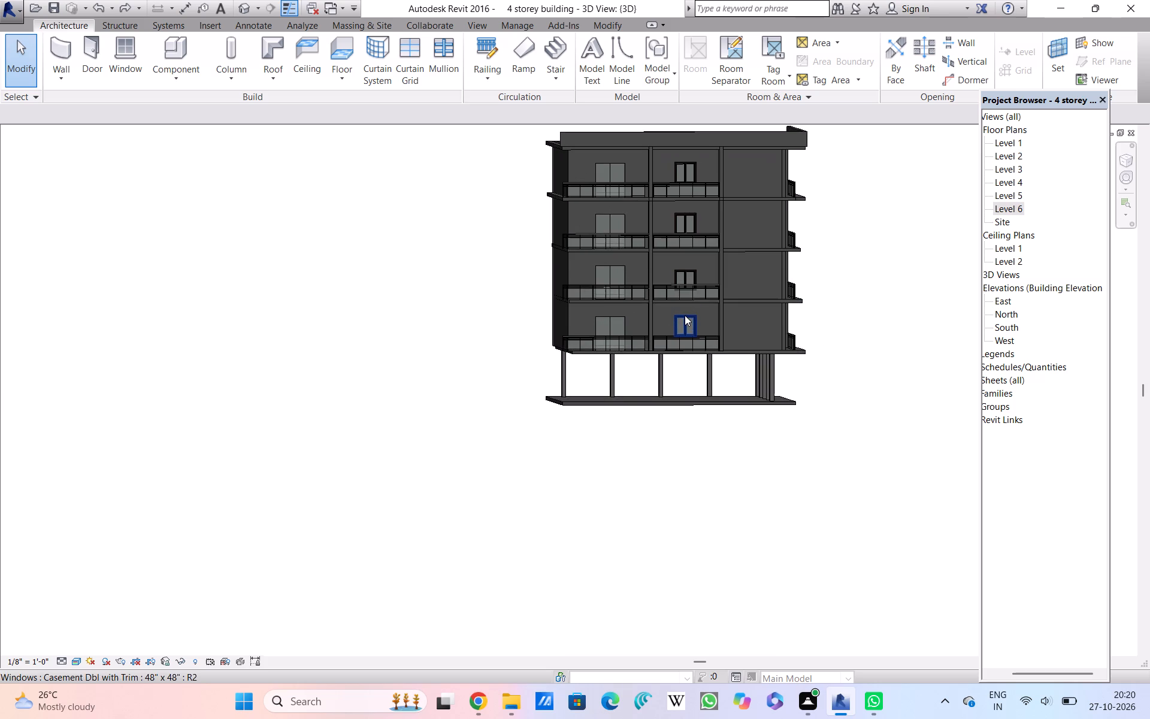
scroll(685, 324, "down", 1)
scroll(695, 364, "up", 4)
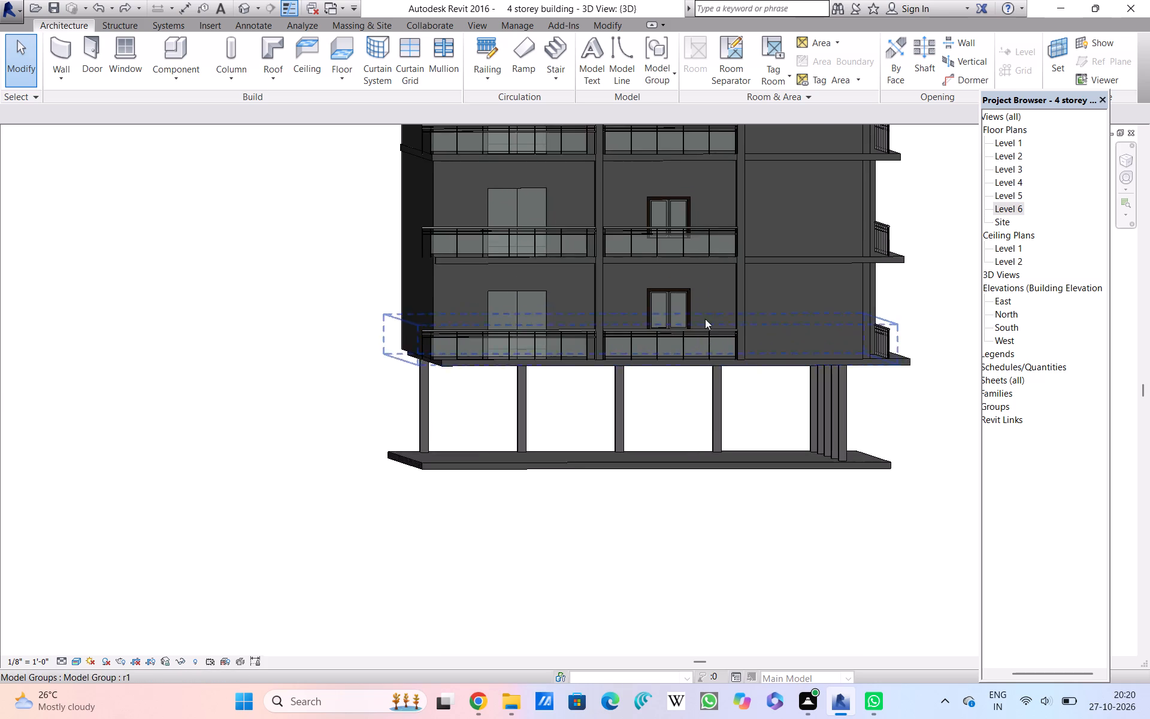
scroll(705, 319, "up", 12)
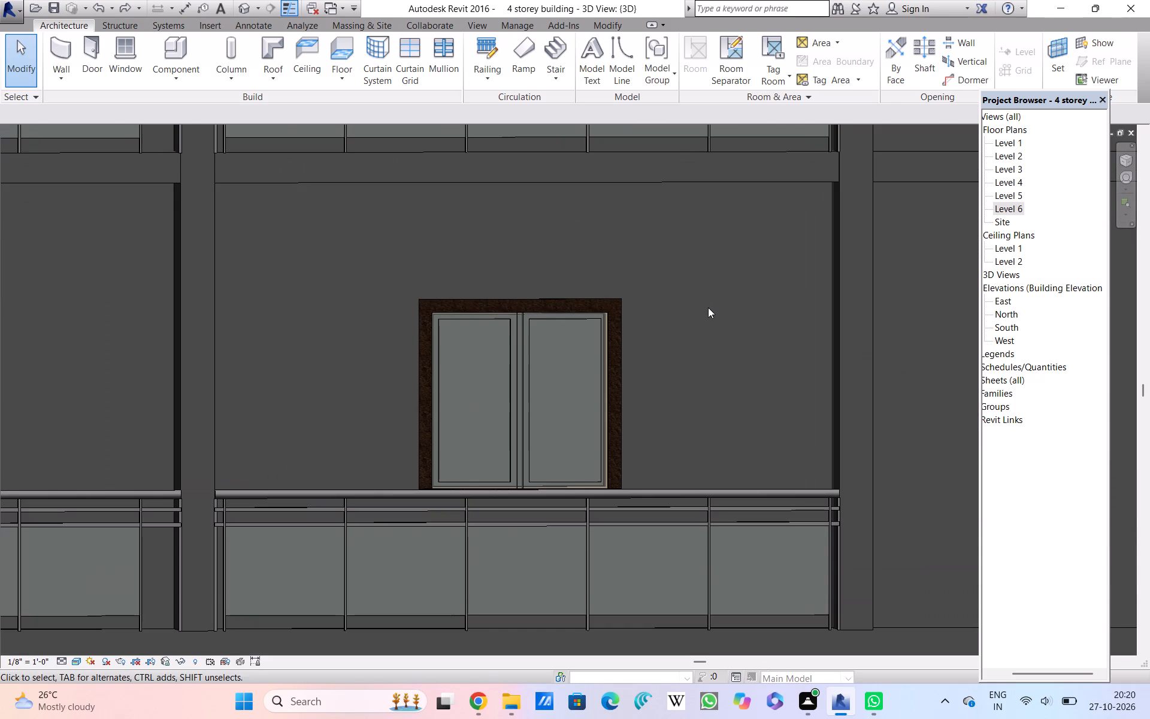
scroll(709, 327, "down", 9)
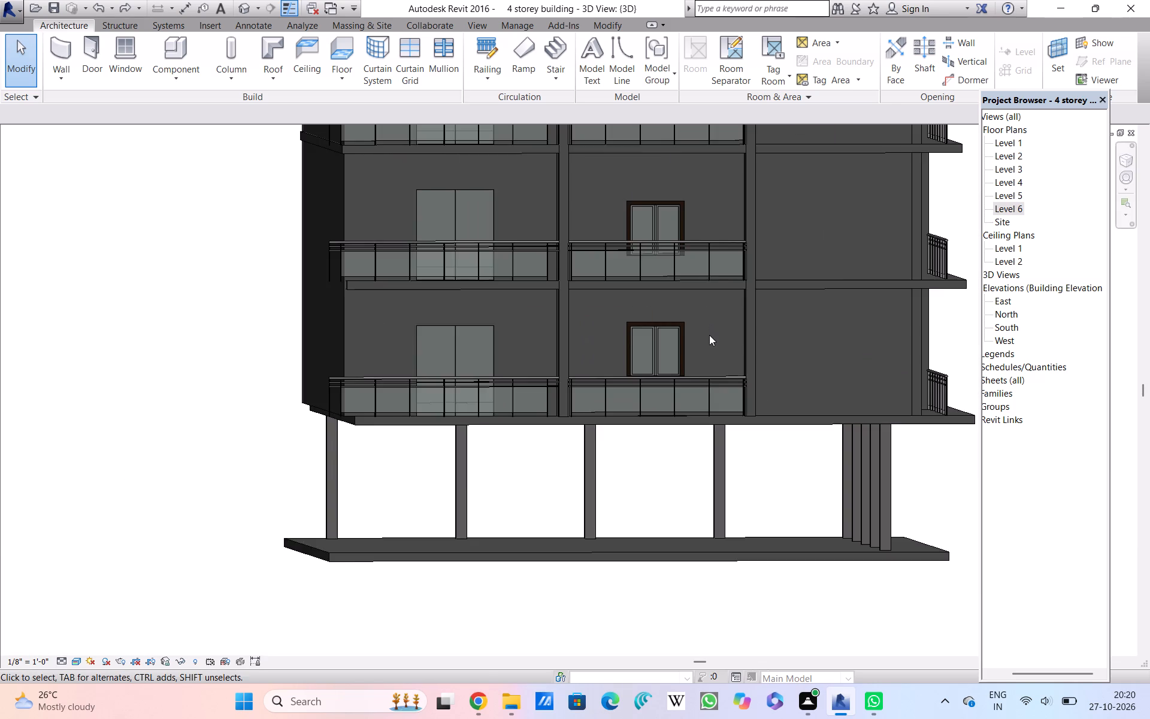
Inspect the lowest balcony storey's casement window trim and the adjoining wall surface up close.
scroll(709, 335, "down", 1)
scroll(709, 335, "up", 15)
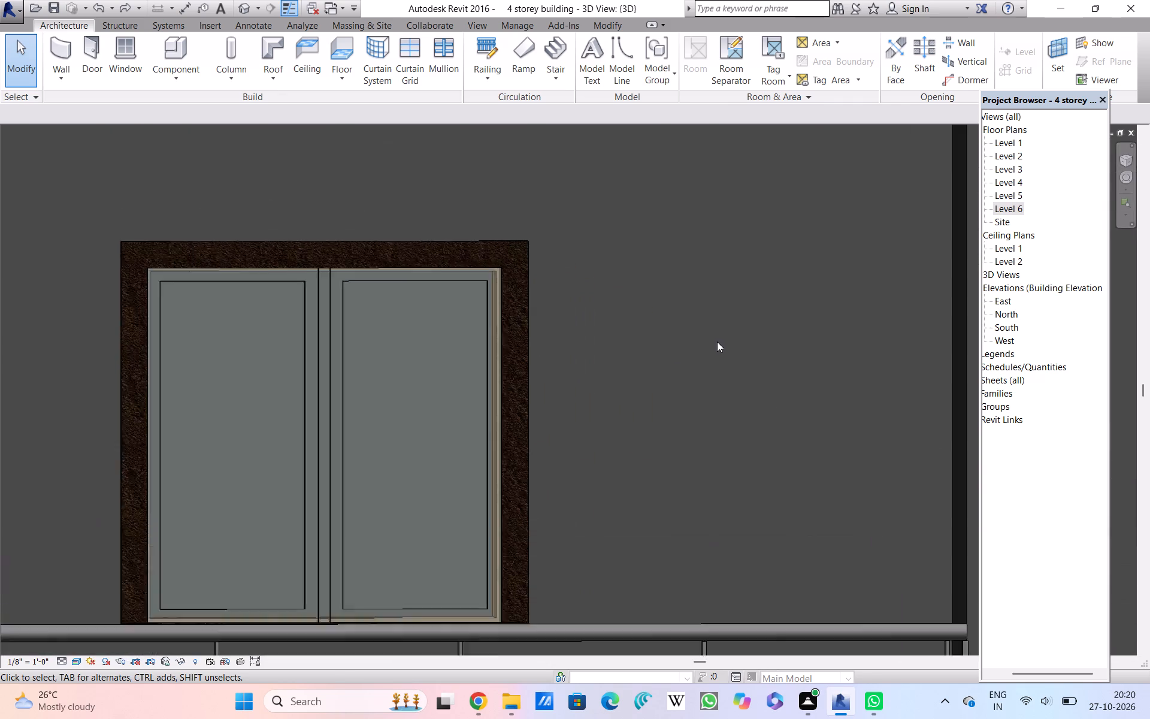
scroll(717, 342, "up", 13)
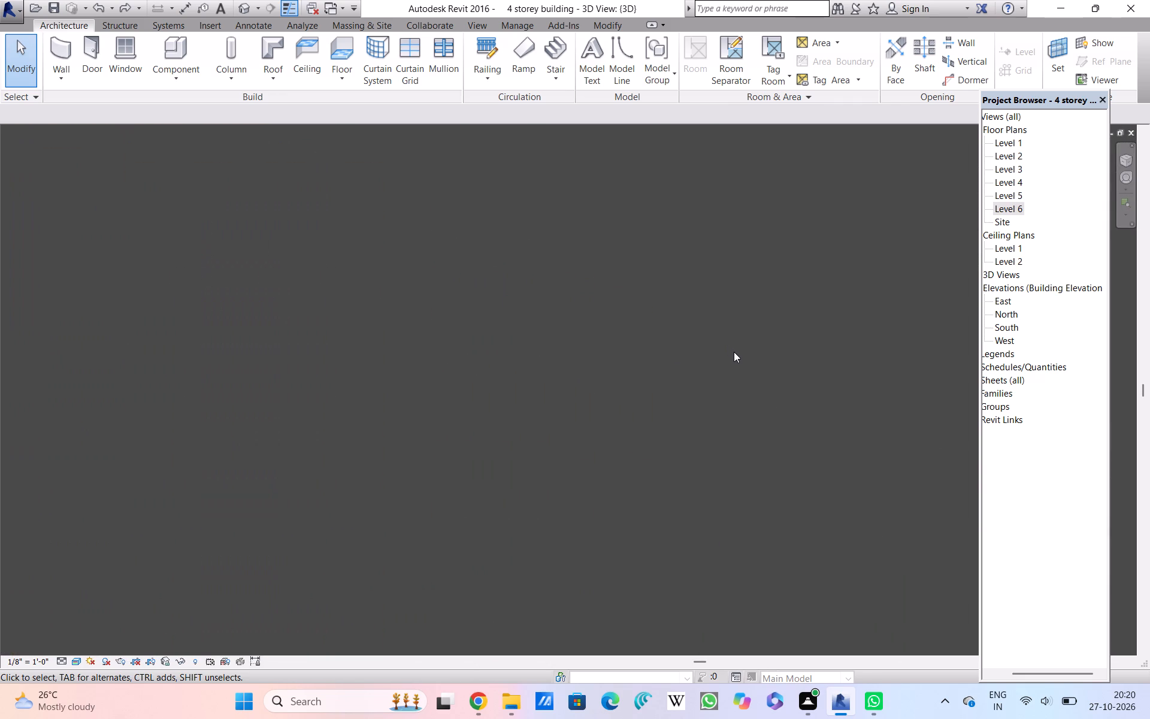
scroll(735, 355, "down", 20)
scroll(735, 355, "down", 4)
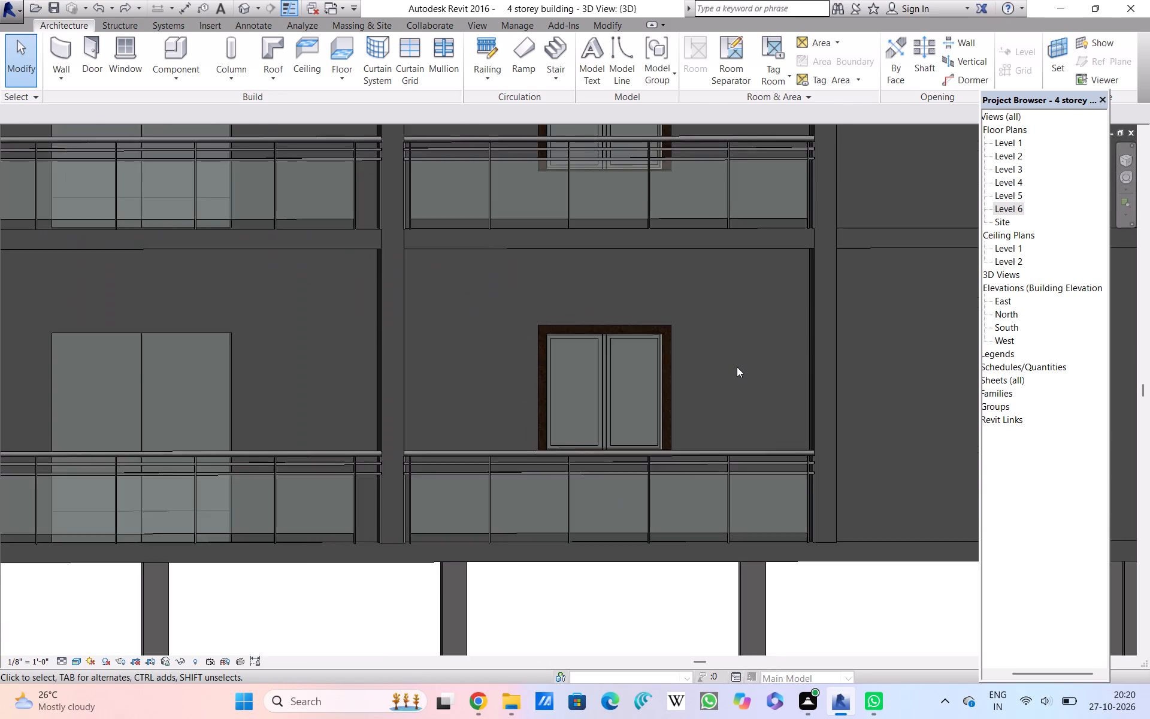
Examine the lower and middle storeys' casement windows, railings and floor edges beside the vertical 8" generic wall.
scroll(737, 367, "down", 5)
scroll(737, 368, "up", 2)
scroll(737, 368, "down", 2)
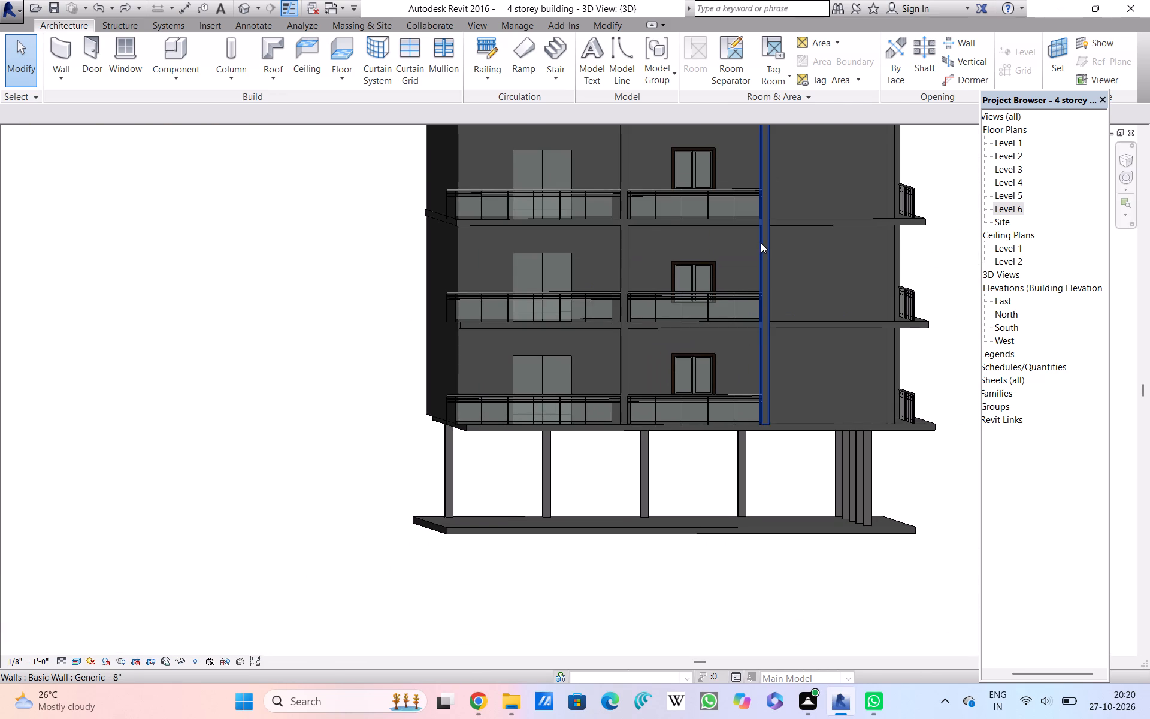
scroll(761, 241, "up", 10)
scroll(761, 255, "down", 3)
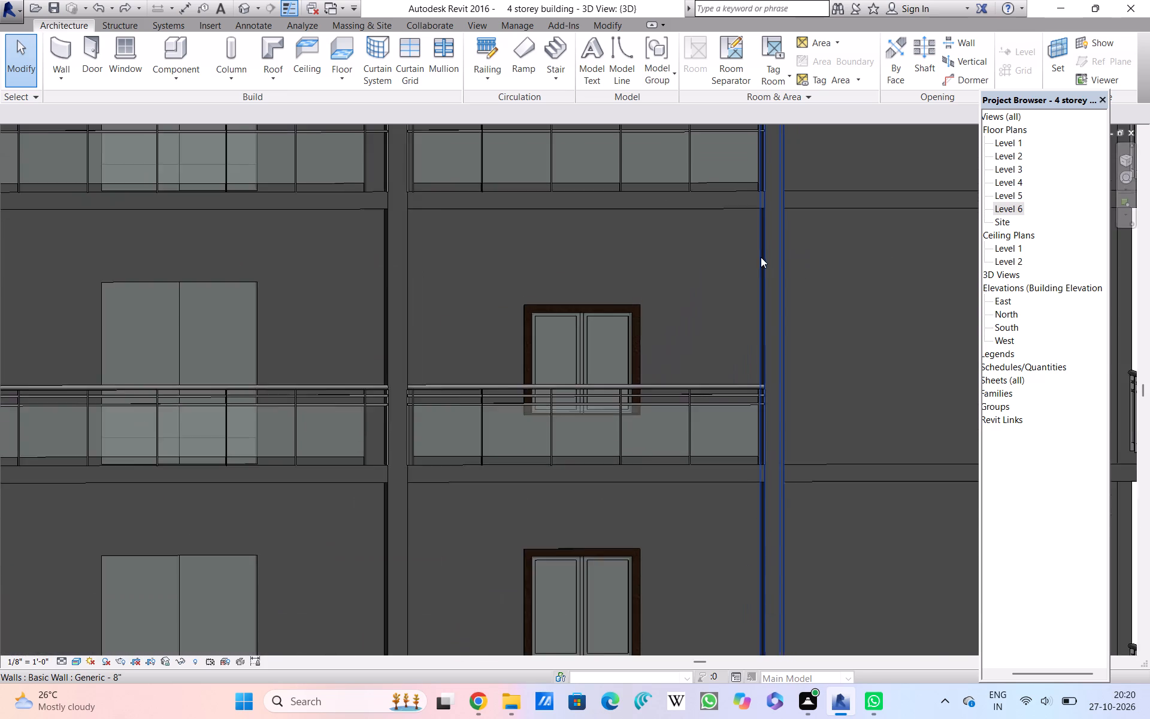
scroll(761, 257, "down", 4)
scroll(763, 280, "up", 5)
scroll(763, 294, "down", 2)
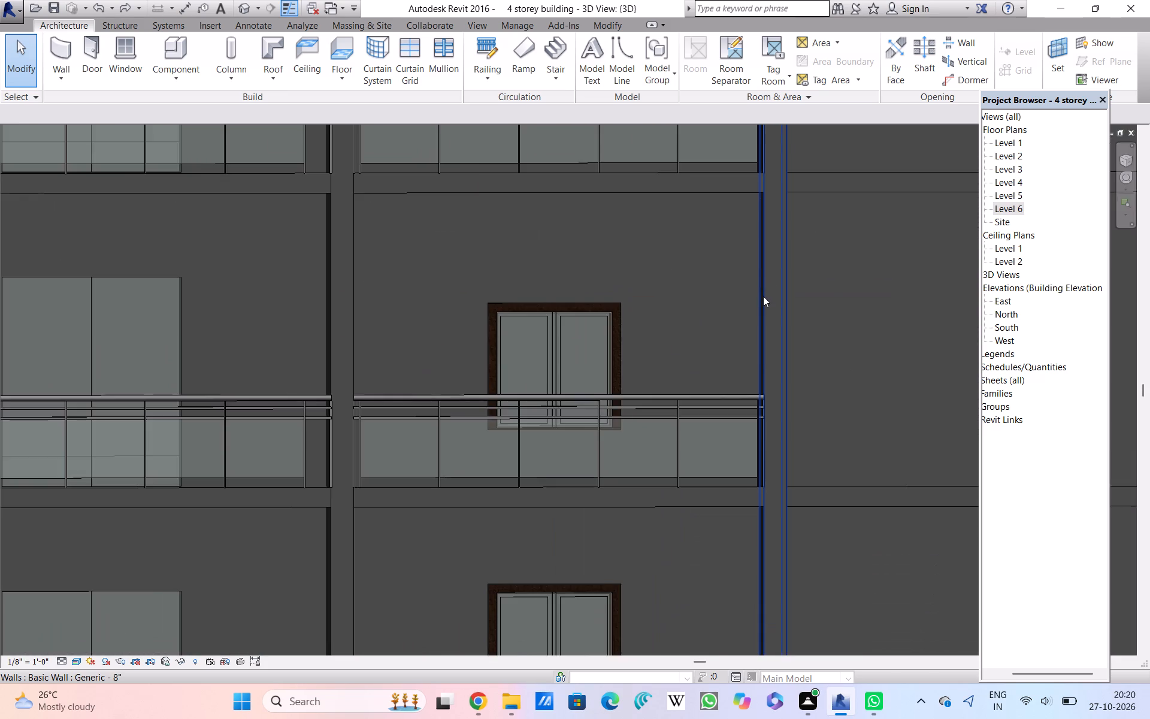
scroll(763, 296, "down", 6)
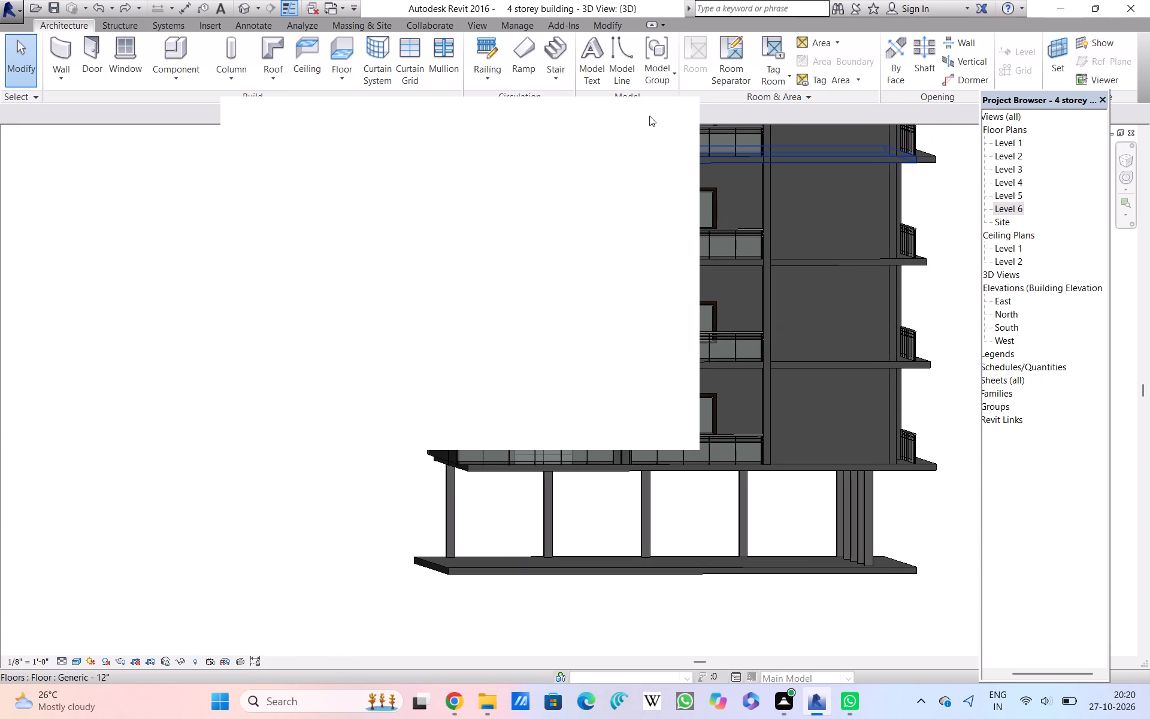
Close the blank pop-up notification covering the 3D view.
left_click(677, 114)
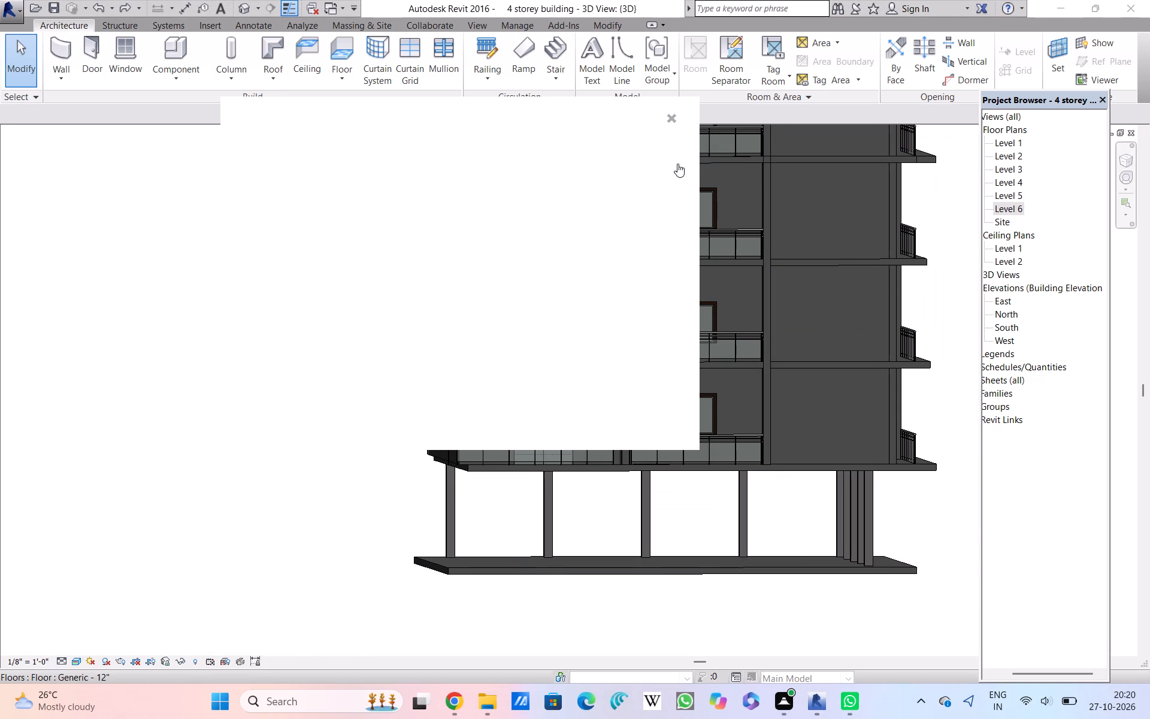
Examine the upper storeys' balcony double doors, casement windows, glass railings and floor edges.
scroll(698, 188, "up", 7)
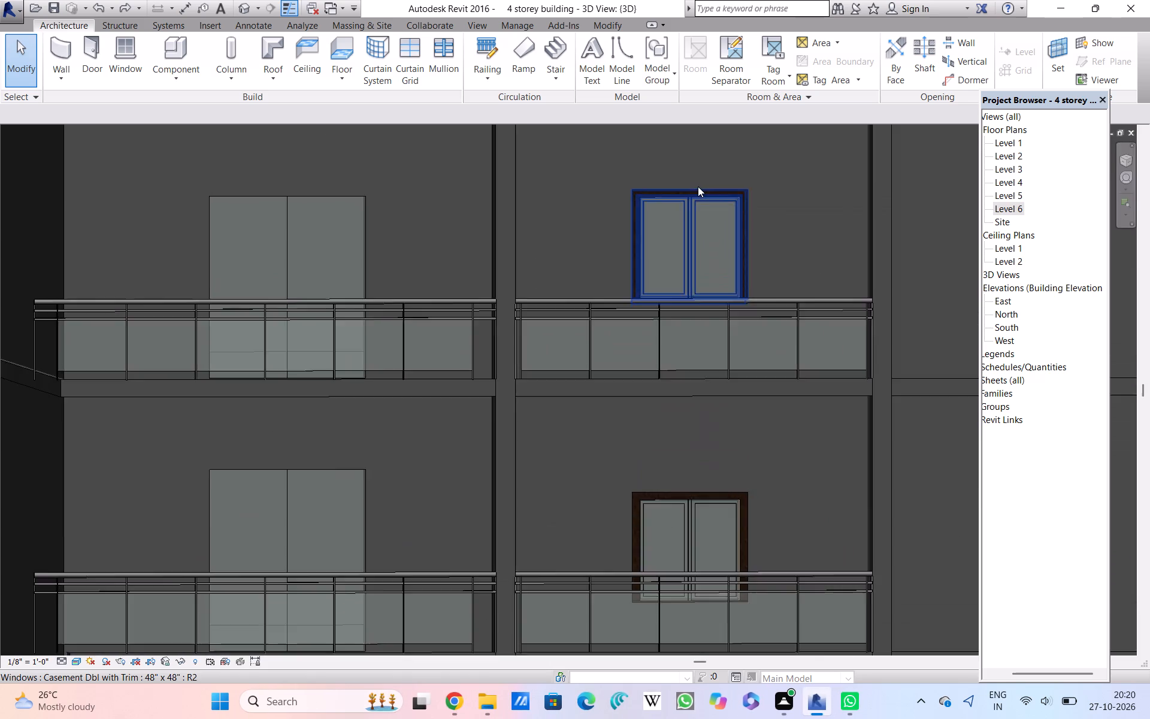
scroll(698, 188, "down", 5)
scroll(701, 192, "up", 11)
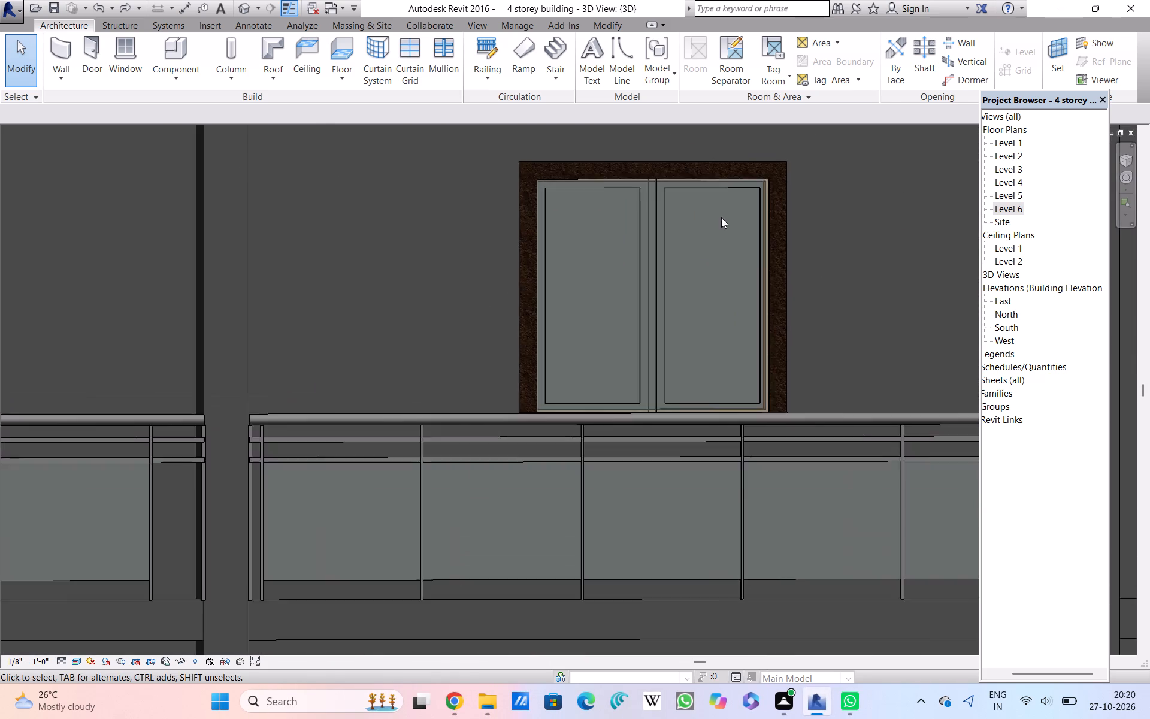
scroll(721, 217, "up", 7)
scroll(732, 243, "down", 10)
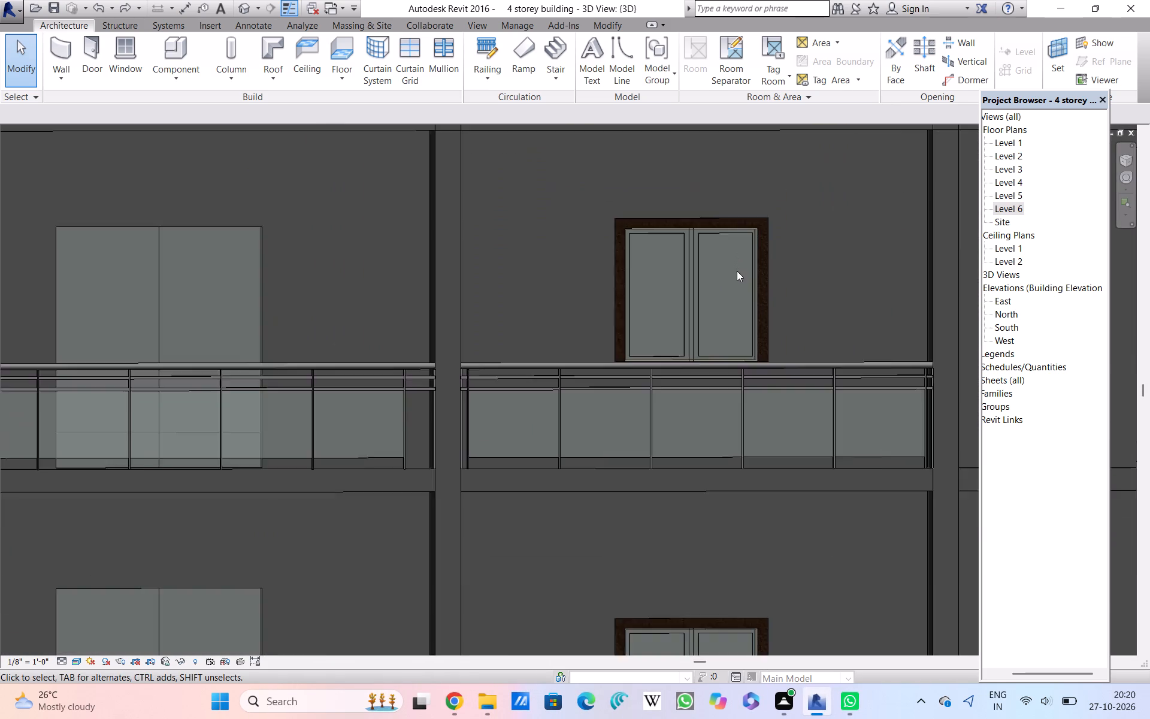
scroll(737, 271, "down", 3)
Inspect an upper-storey casement window's trim and the railing in front of it up close.
scroll(739, 277, "up", 16)
scroll(739, 283, "down", 12)
scroll(739, 288, "up", 4)
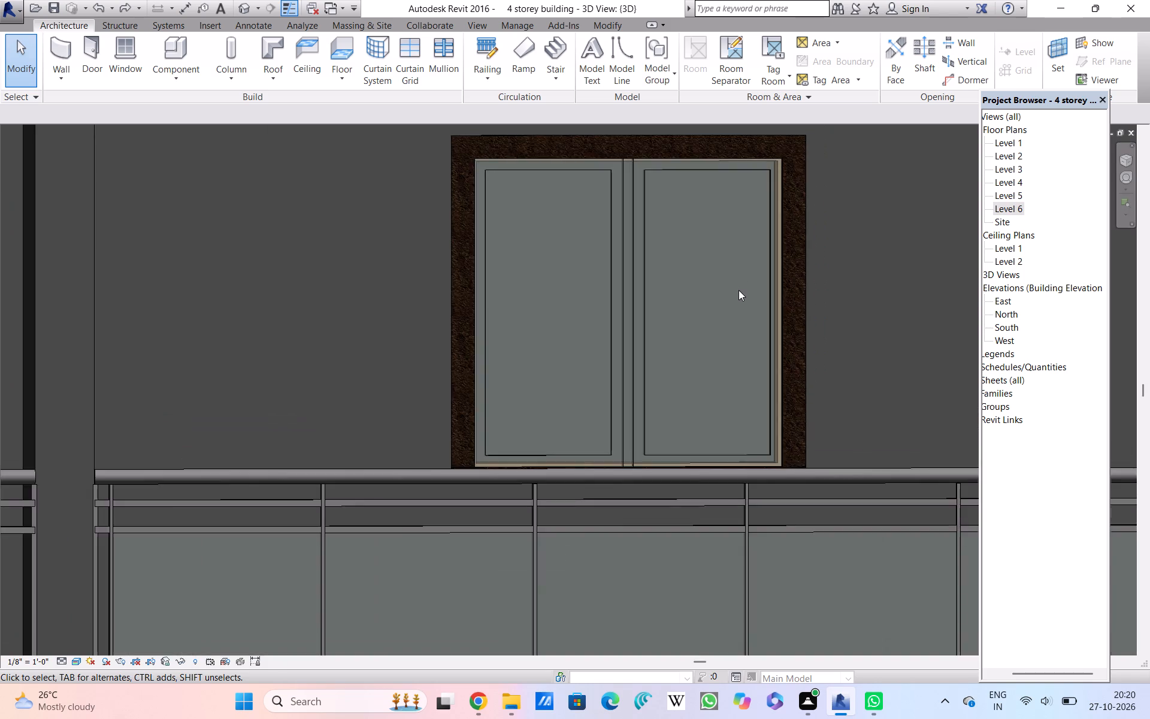
scroll(739, 292, "down", 3)
scroll(739, 293, "up", 3)
scroll(739, 294, "down", 3)
scroll(739, 294, "up", 3)
scroll(737, 296, "down", 3)
scroll(737, 297, "up", 4)
scroll(737, 299, "down", 4)
scroll(736, 306, "up", 3)
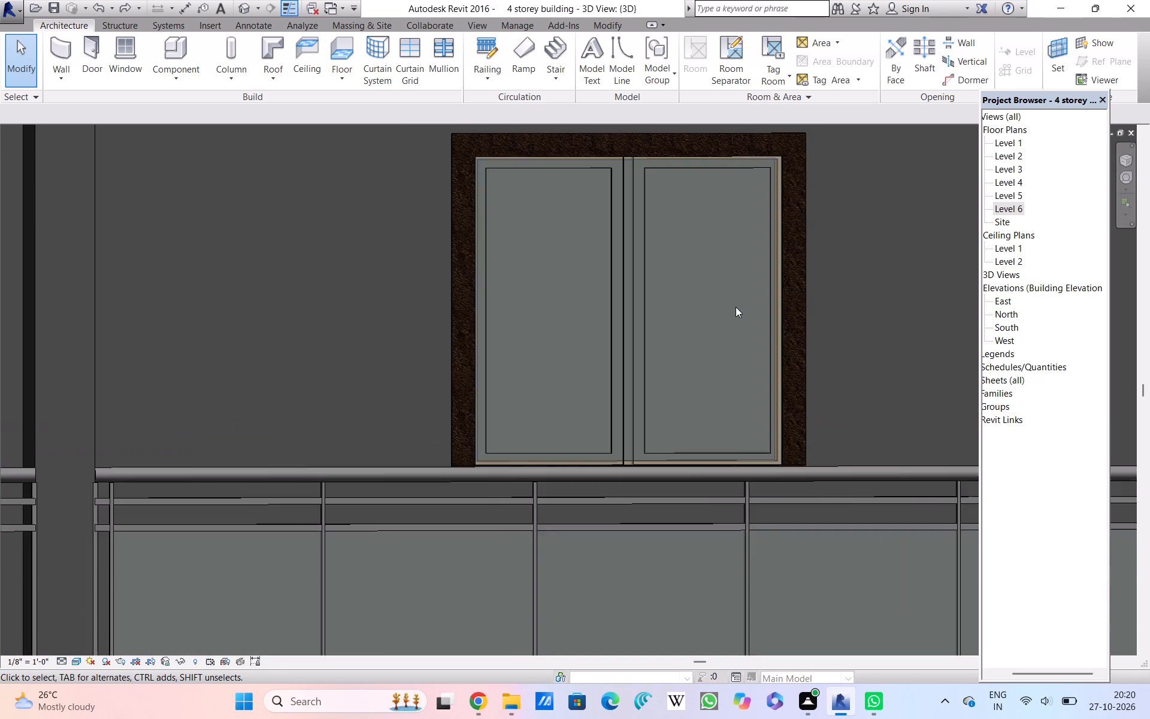
Inspect the same casement window's glazing and frame edges in close detail, ending with the building's full front.
scroll(736, 307, "up", 14)
scroll(736, 308, "down", 4)
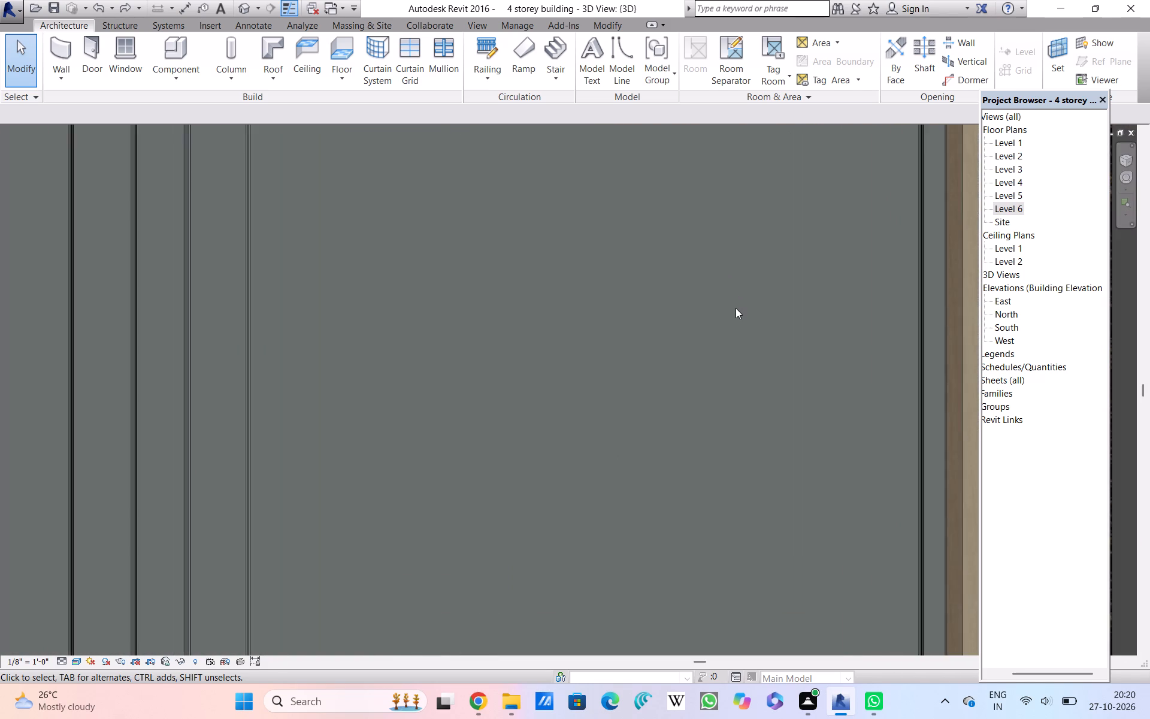
scroll(736, 308, "down", 7)
scroll(734, 310, "up", 2)
scroll(734, 313, "down", 2)
scroll(734, 313, "up", 2)
scroll(734, 313, "down", 2)
scroll(734, 313, "up", 3)
scroll(734, 313, "down", 2)
scroll(734, 313, "up", 2)
scroll(734, 313, "down", 3)
scroll(734, 313, "up", 7)
scroll(734, 313, "down", 12)
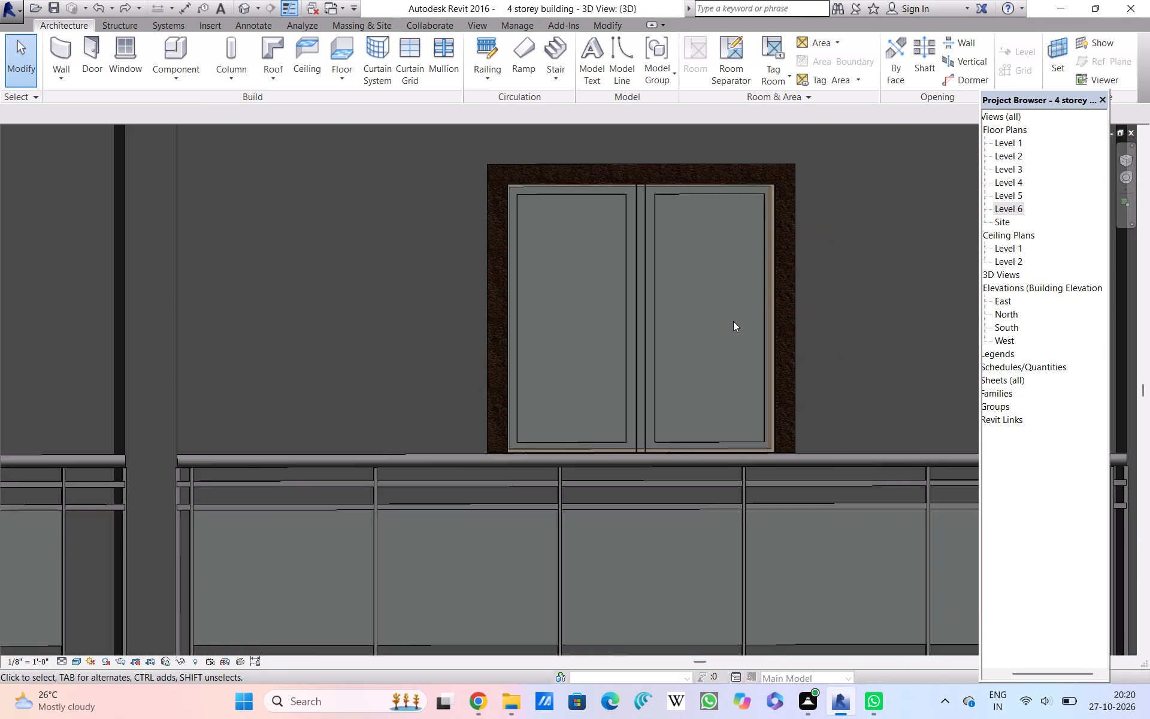
scroll(733, 321, "down", 14)
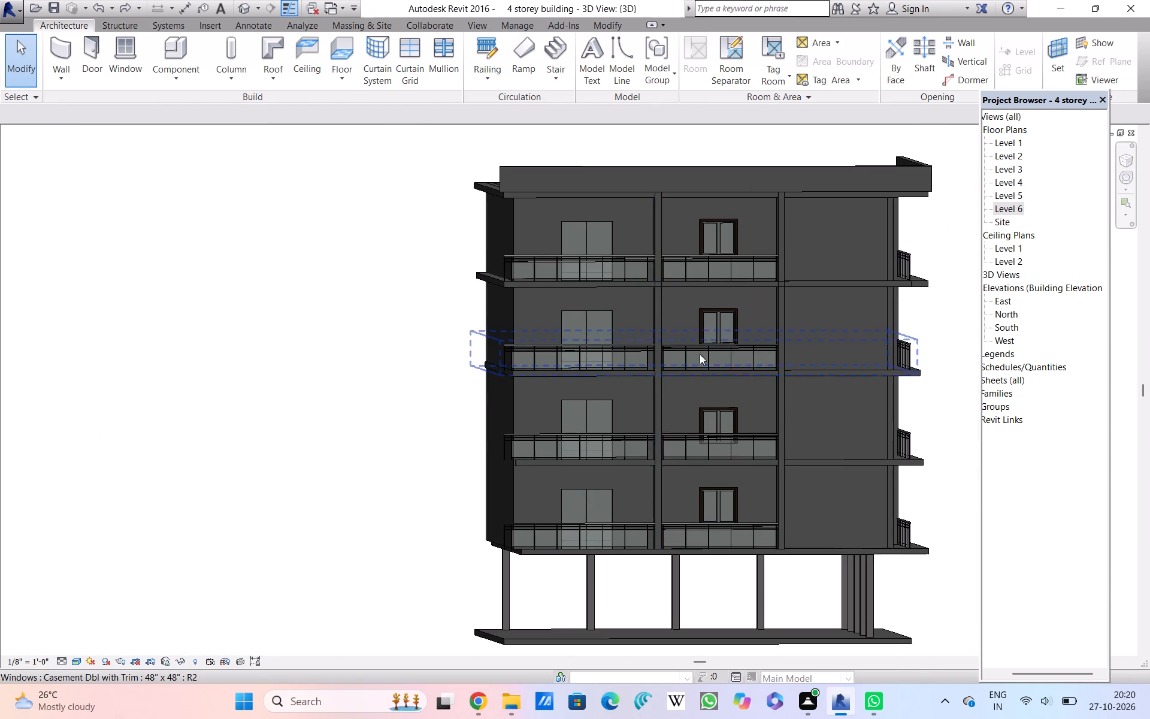
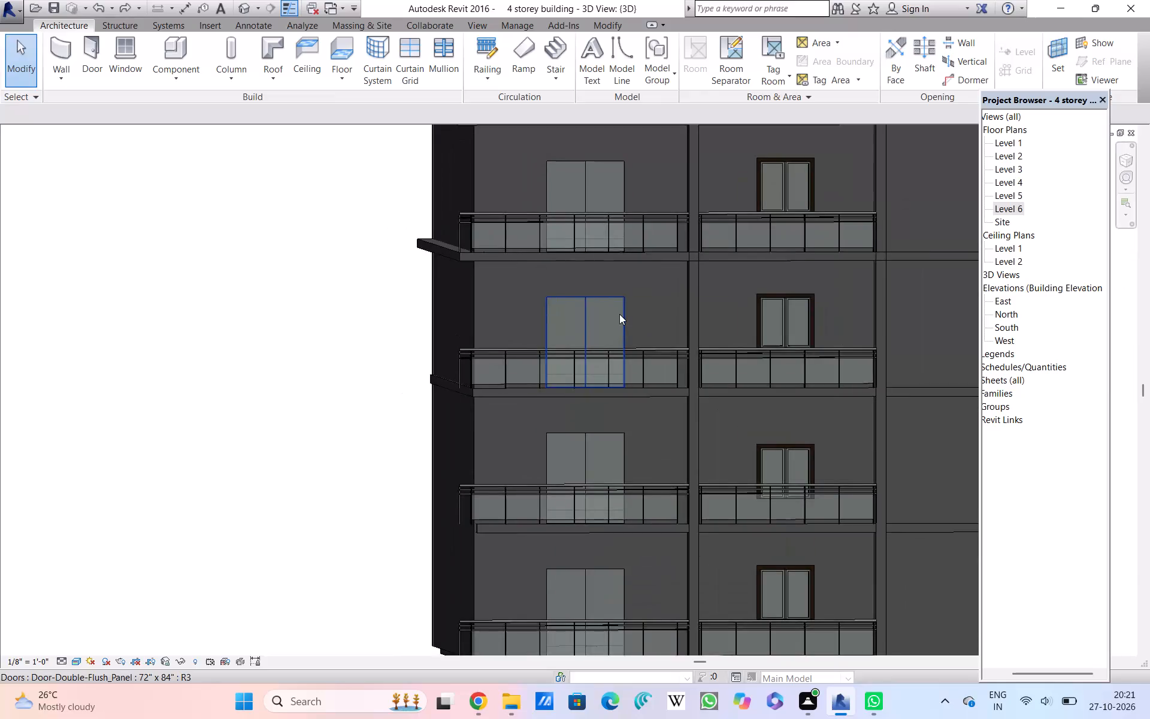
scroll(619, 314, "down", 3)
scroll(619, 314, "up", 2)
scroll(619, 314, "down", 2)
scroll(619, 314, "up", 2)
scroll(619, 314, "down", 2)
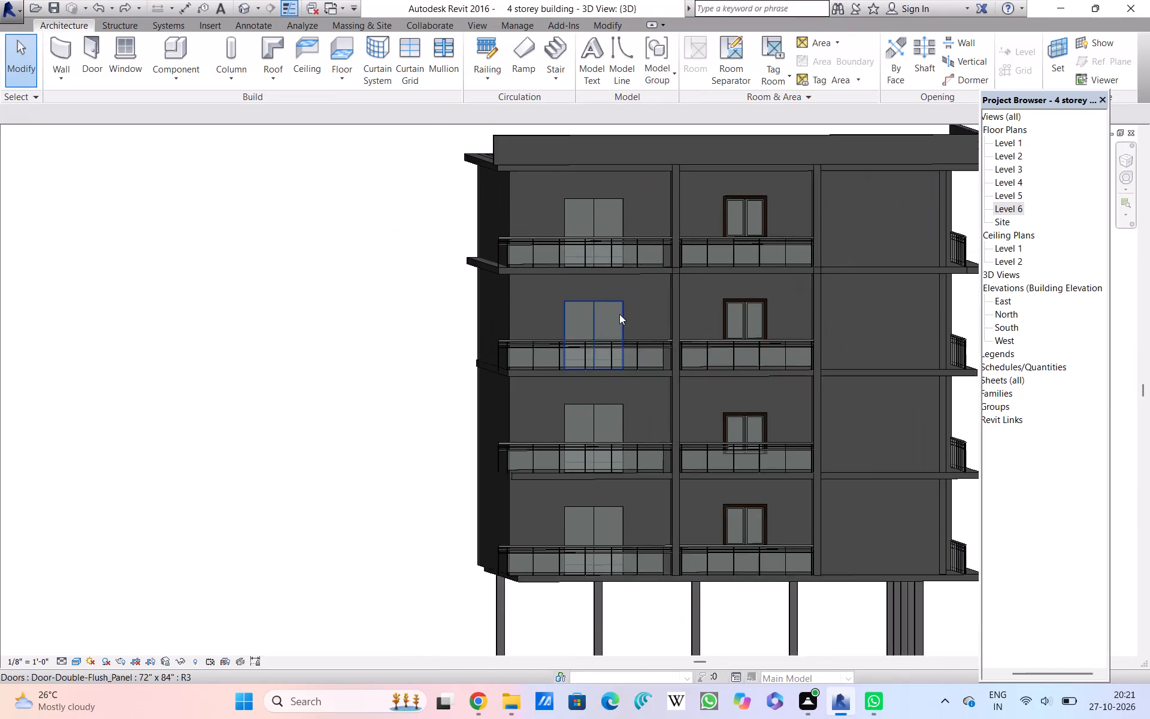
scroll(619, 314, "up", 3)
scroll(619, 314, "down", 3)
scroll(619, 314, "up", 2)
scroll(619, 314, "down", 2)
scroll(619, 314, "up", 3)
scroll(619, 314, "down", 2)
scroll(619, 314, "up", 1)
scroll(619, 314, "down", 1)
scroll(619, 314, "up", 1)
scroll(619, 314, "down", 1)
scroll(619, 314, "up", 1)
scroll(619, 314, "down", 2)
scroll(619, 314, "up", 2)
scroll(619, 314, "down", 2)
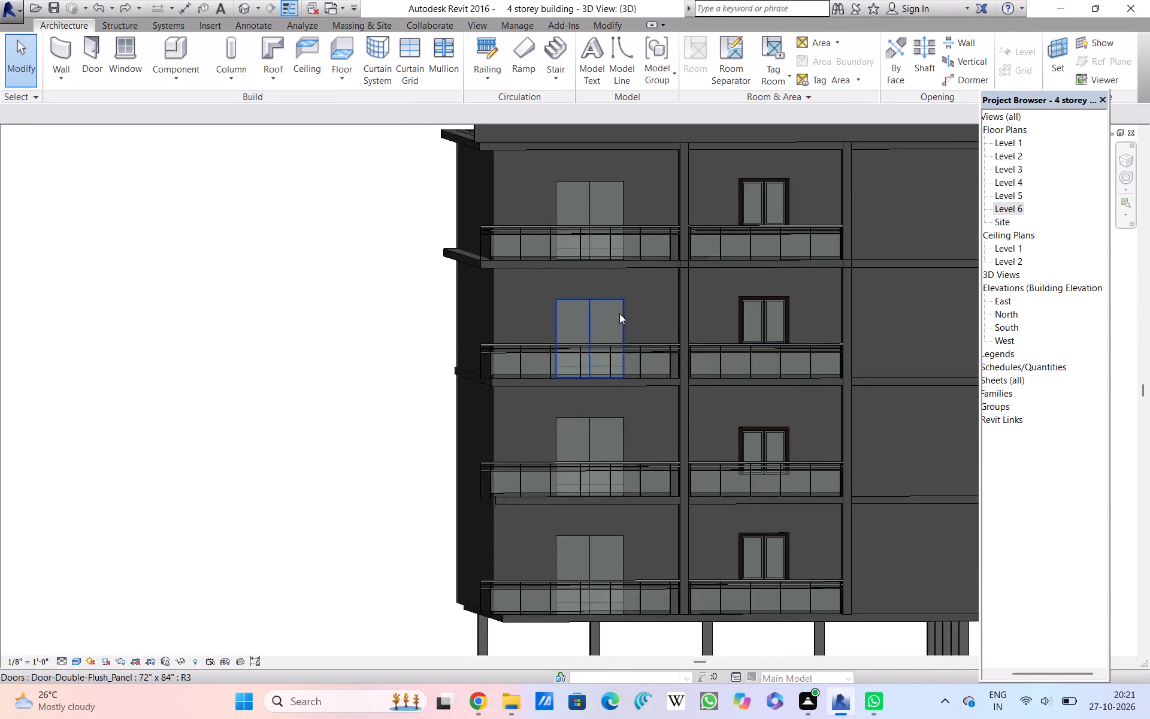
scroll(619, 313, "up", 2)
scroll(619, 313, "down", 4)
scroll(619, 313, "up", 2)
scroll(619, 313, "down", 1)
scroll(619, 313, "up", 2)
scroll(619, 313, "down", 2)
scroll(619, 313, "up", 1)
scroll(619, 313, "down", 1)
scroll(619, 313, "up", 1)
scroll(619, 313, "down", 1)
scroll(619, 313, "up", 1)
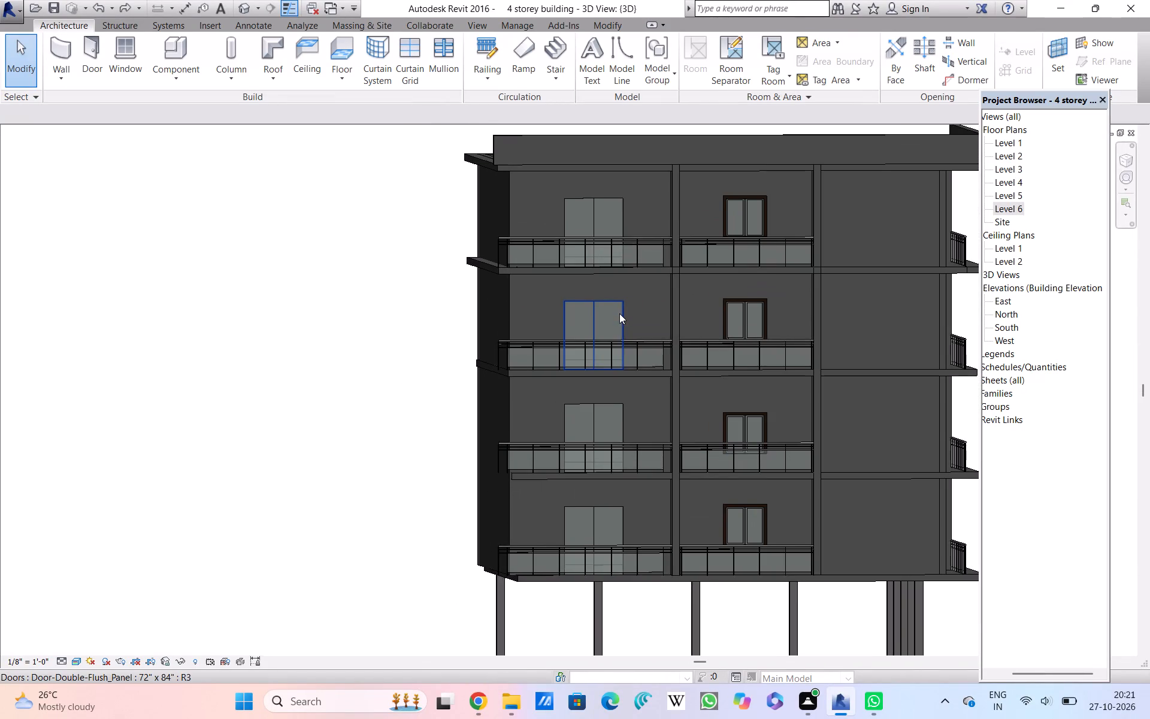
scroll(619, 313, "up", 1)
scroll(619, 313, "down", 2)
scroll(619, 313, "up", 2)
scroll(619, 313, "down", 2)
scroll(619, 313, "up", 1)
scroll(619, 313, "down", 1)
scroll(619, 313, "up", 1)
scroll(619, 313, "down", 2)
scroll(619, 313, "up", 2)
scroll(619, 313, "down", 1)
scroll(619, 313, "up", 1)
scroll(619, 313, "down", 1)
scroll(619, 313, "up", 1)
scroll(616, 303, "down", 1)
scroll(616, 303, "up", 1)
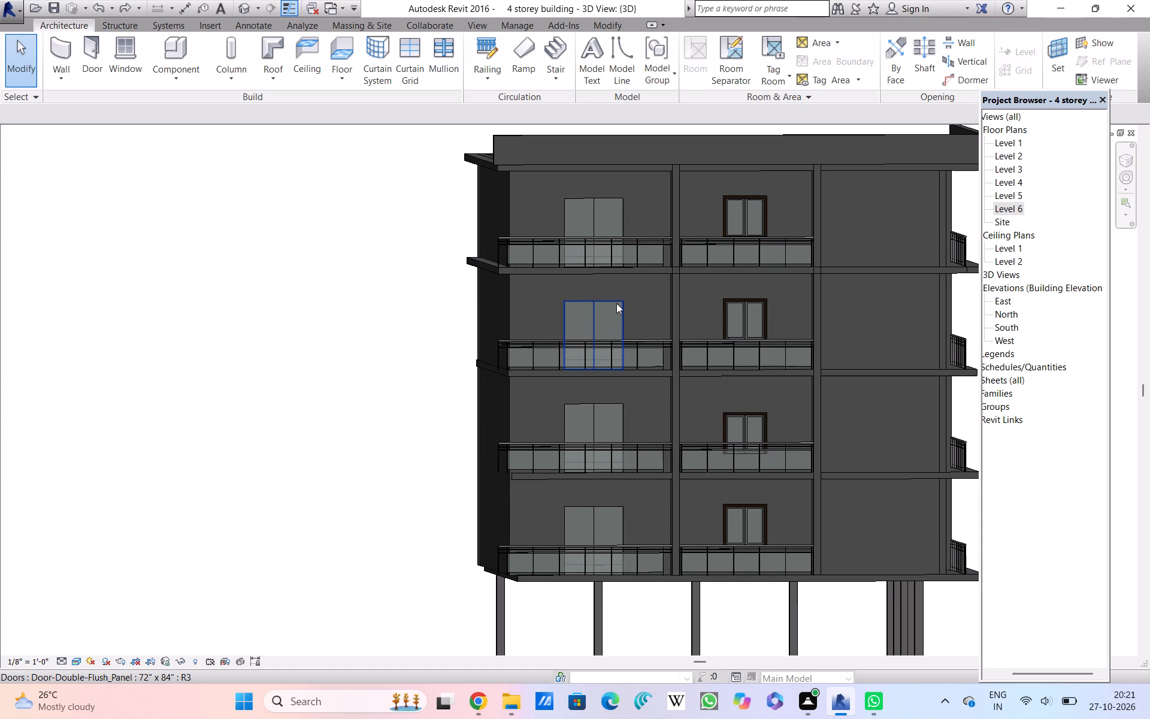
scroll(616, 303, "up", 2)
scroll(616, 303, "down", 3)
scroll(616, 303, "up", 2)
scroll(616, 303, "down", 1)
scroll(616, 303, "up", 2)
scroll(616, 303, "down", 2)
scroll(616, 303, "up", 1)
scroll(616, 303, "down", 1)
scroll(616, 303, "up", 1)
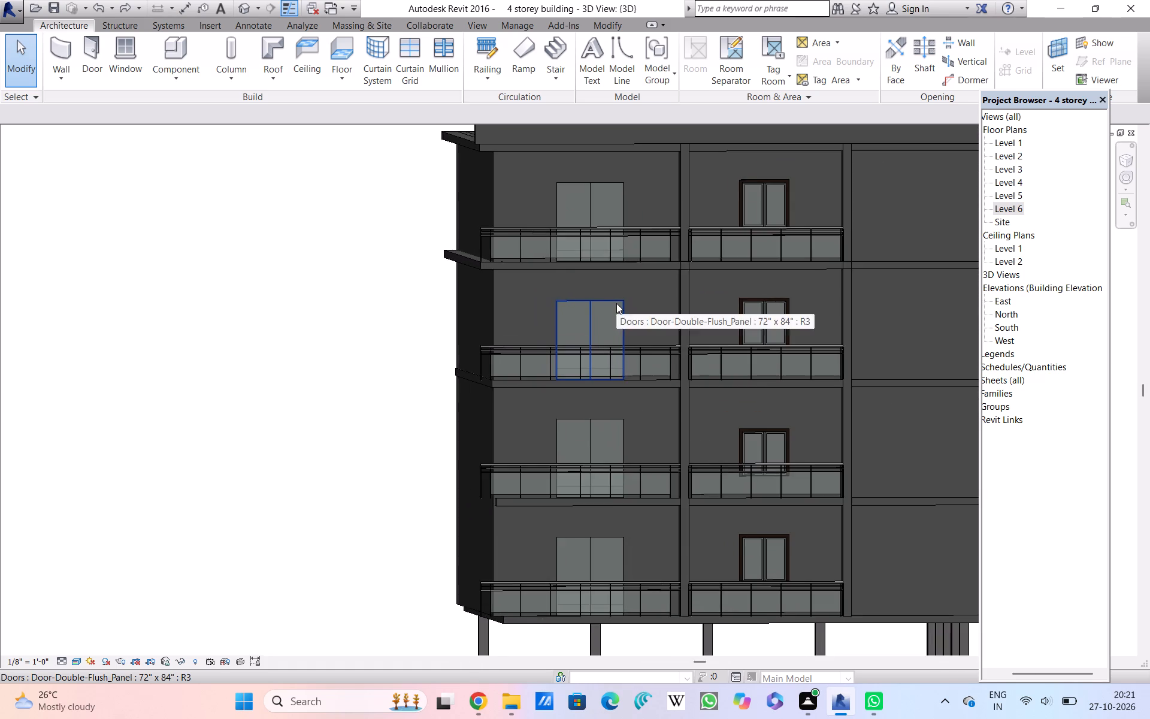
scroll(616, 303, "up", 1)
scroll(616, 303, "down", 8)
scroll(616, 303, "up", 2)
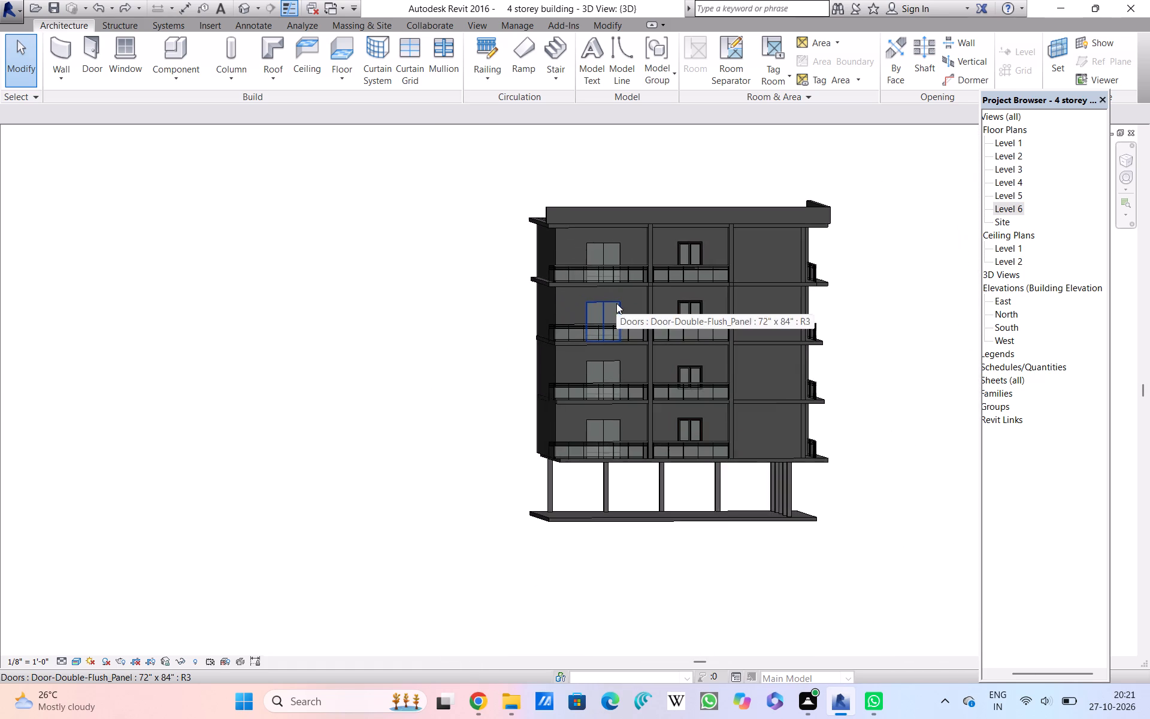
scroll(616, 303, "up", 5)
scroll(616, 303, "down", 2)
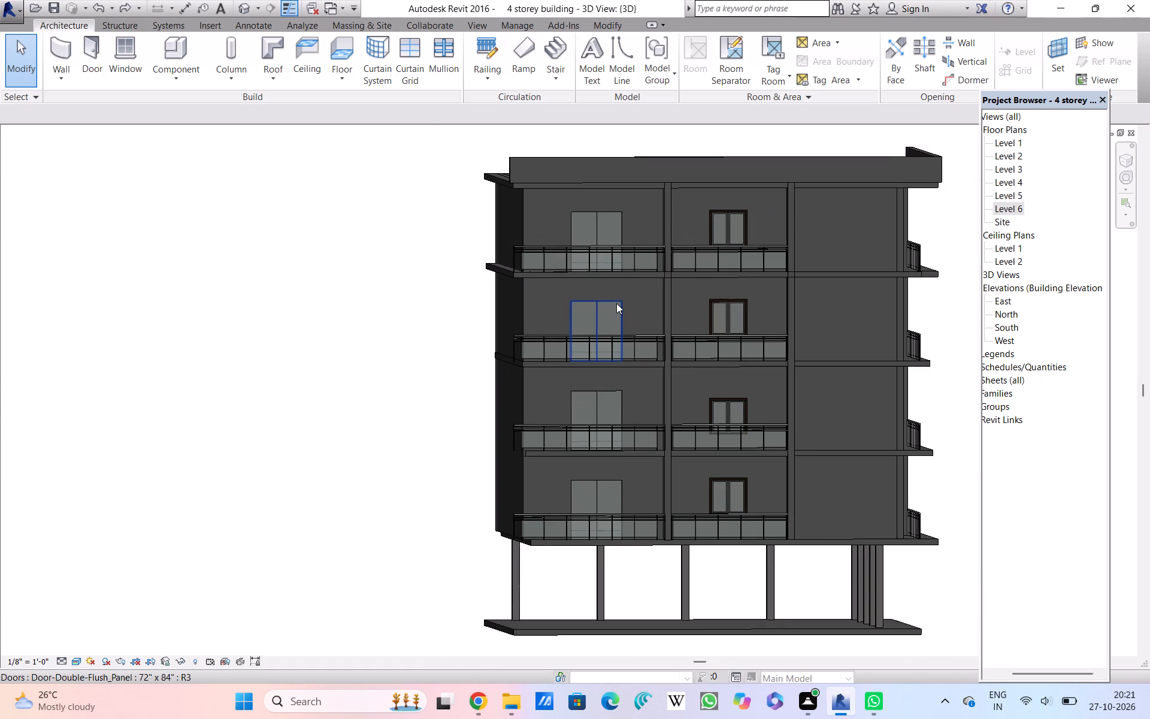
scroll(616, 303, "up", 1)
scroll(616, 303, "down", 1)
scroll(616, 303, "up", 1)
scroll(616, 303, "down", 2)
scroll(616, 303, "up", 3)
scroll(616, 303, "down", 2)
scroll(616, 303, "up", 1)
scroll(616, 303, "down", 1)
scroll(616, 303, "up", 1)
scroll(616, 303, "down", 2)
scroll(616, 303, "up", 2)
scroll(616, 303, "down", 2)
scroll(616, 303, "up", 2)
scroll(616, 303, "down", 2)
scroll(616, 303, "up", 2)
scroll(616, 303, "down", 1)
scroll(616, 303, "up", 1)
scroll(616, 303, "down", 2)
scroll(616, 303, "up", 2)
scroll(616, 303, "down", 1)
Inspect the balcony double door on the storey second from the top up close.
scroll(616, 303, "up", 12)
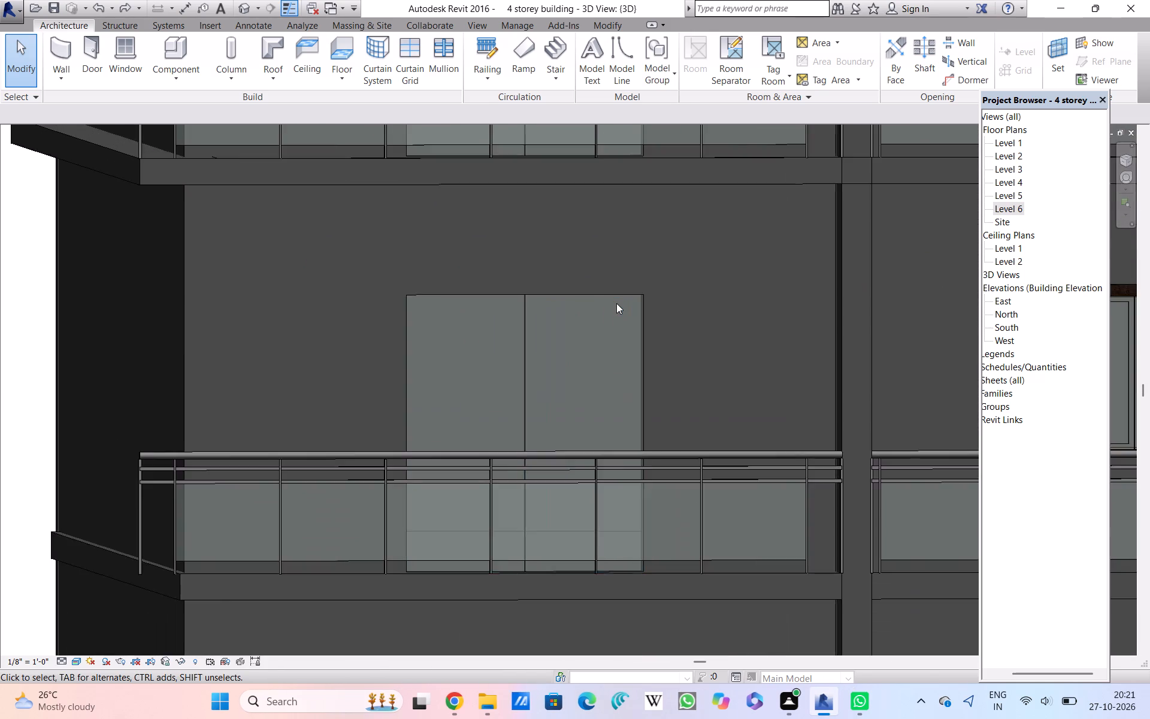
scroll(616, 303, "up", 8)
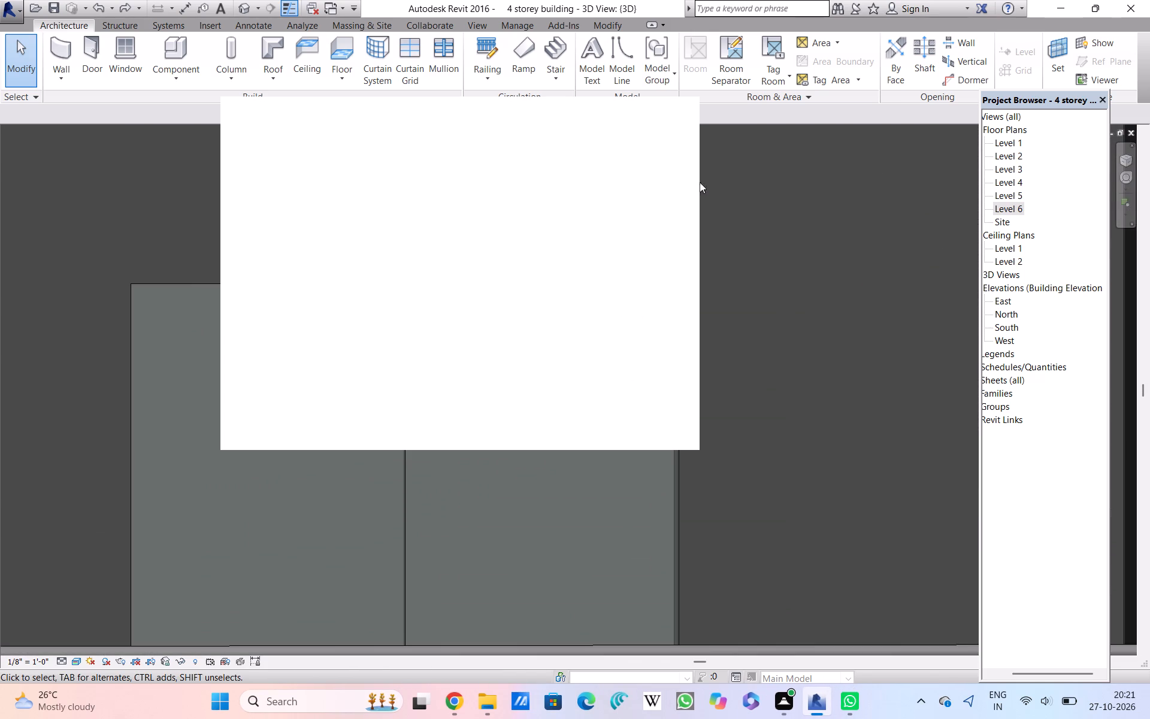
Close the blank pop-up notification covering the 3D view.
left_click(668, 115)
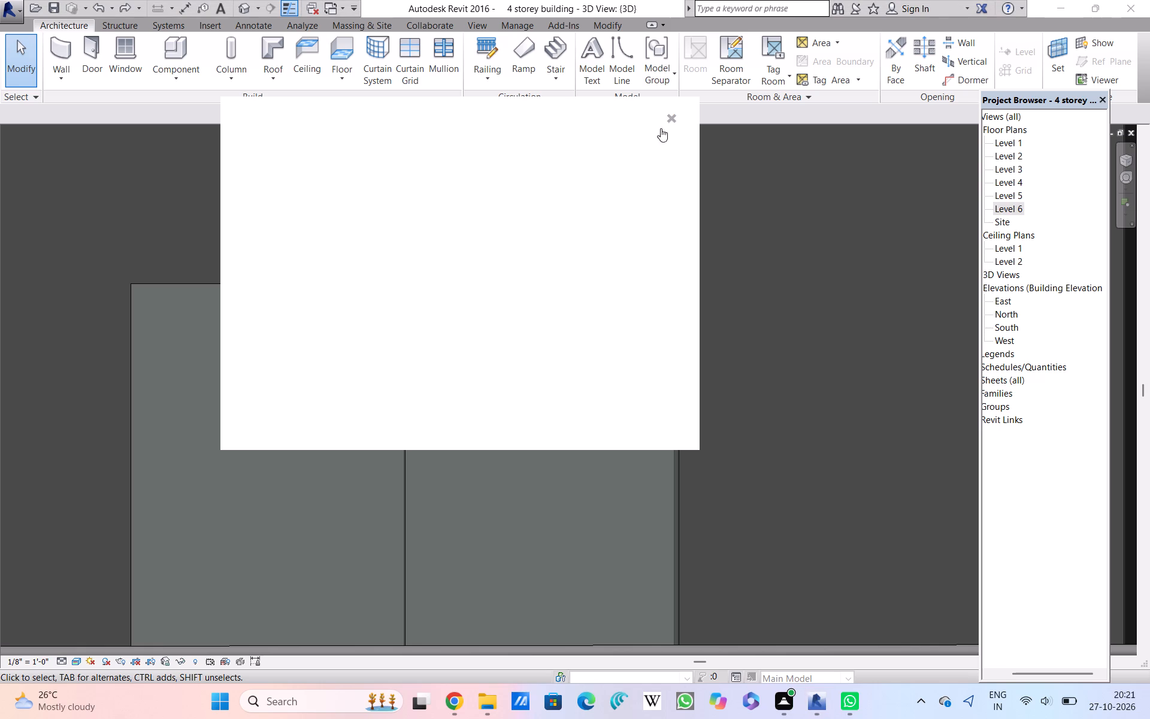
Examine the balcony doors and railings, widening out to the building's full front with its roof edge and ground-level columns.
scroll(583, 475, "down", 9)
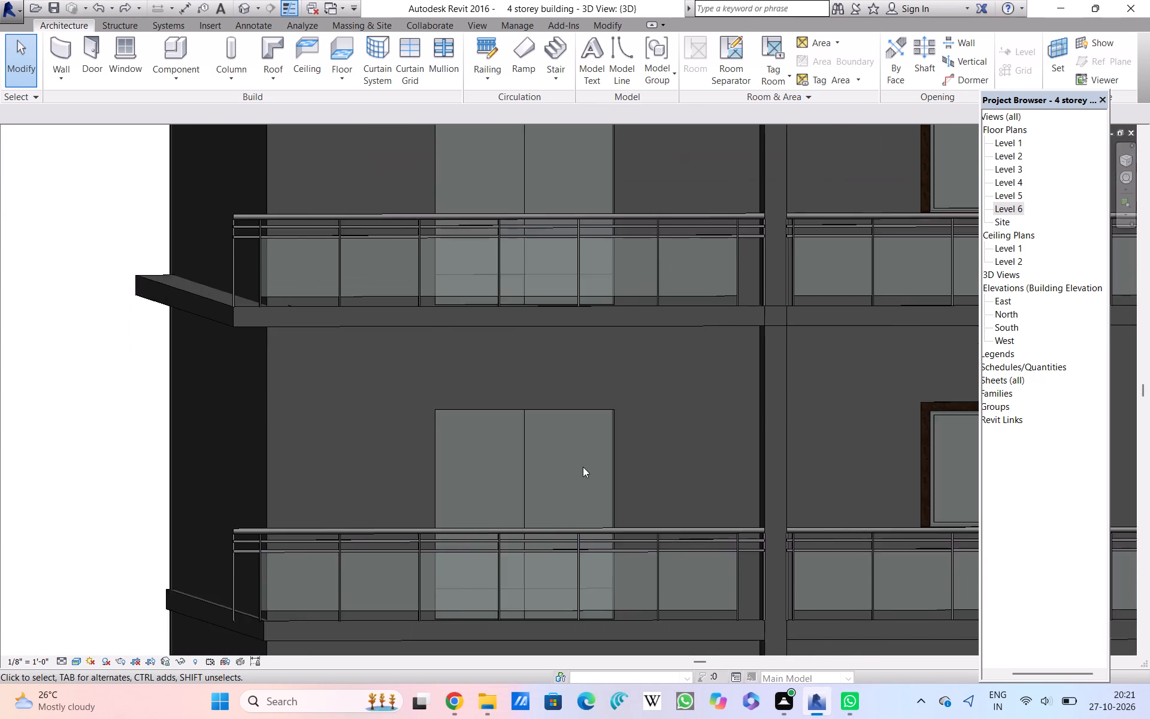
scroll(583, 467, "down", 2)
scroll(583, 467, "up", 2)
scroll(715, 157, "down", 5)
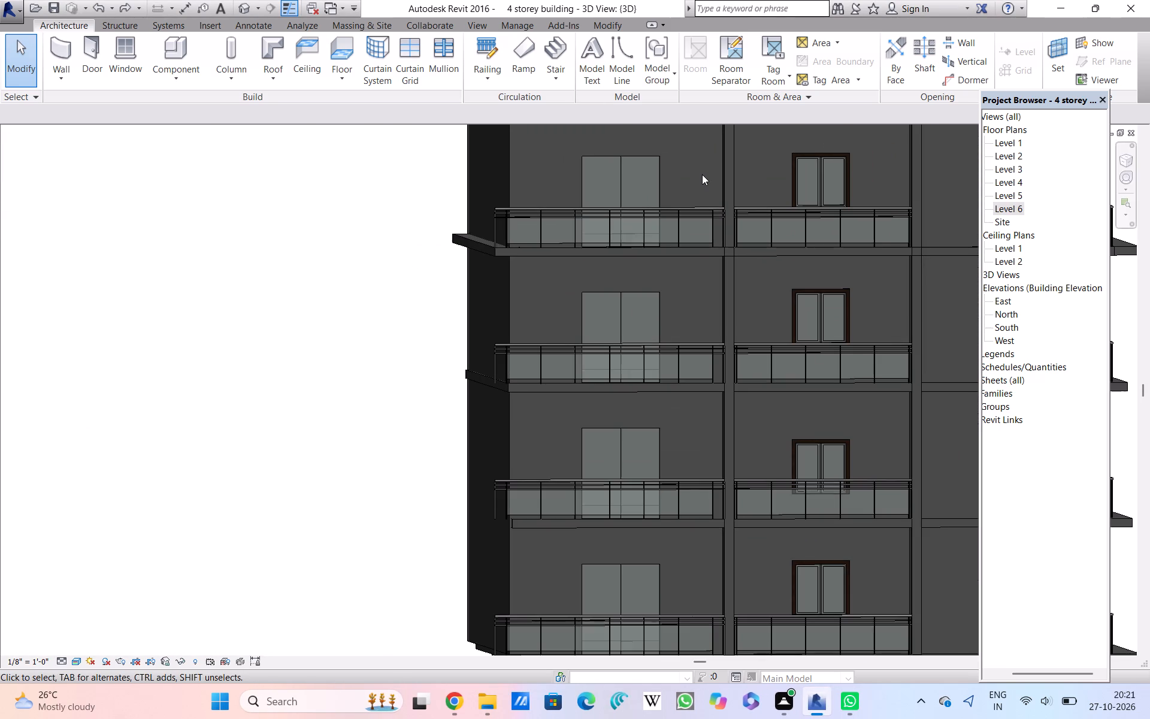
scroll(702, 174, "down", 7)
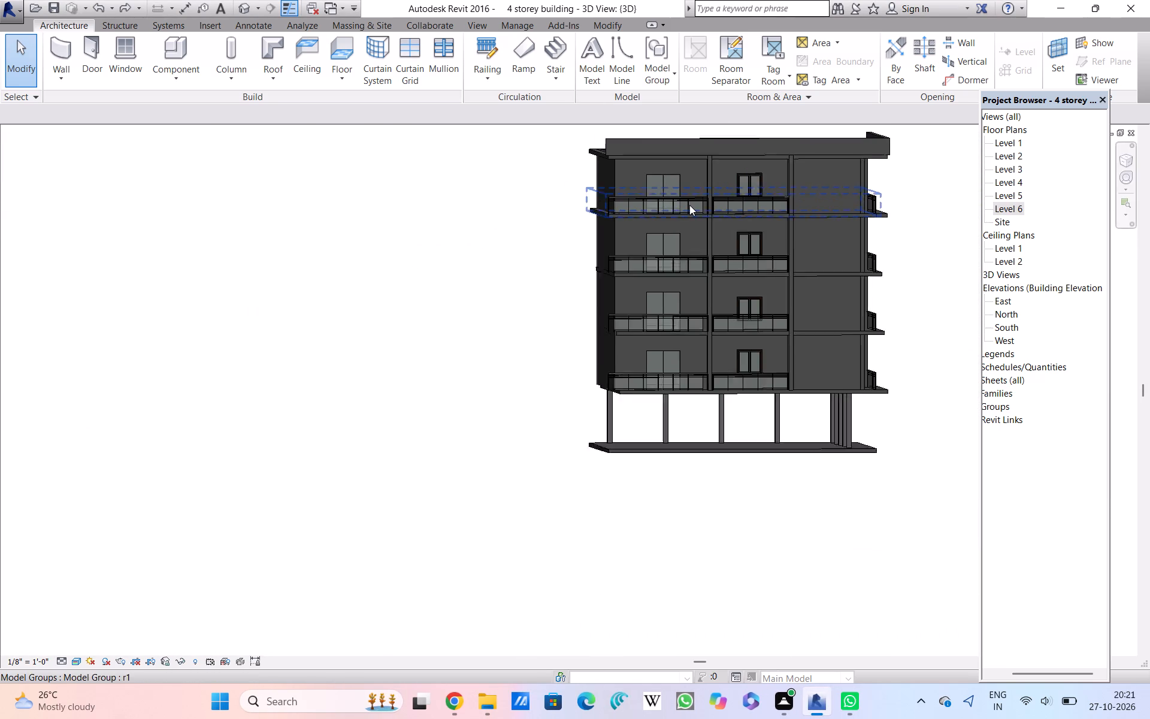
scroll(687, 210, "down", 1)
scroll(687, 214, "up", 1)
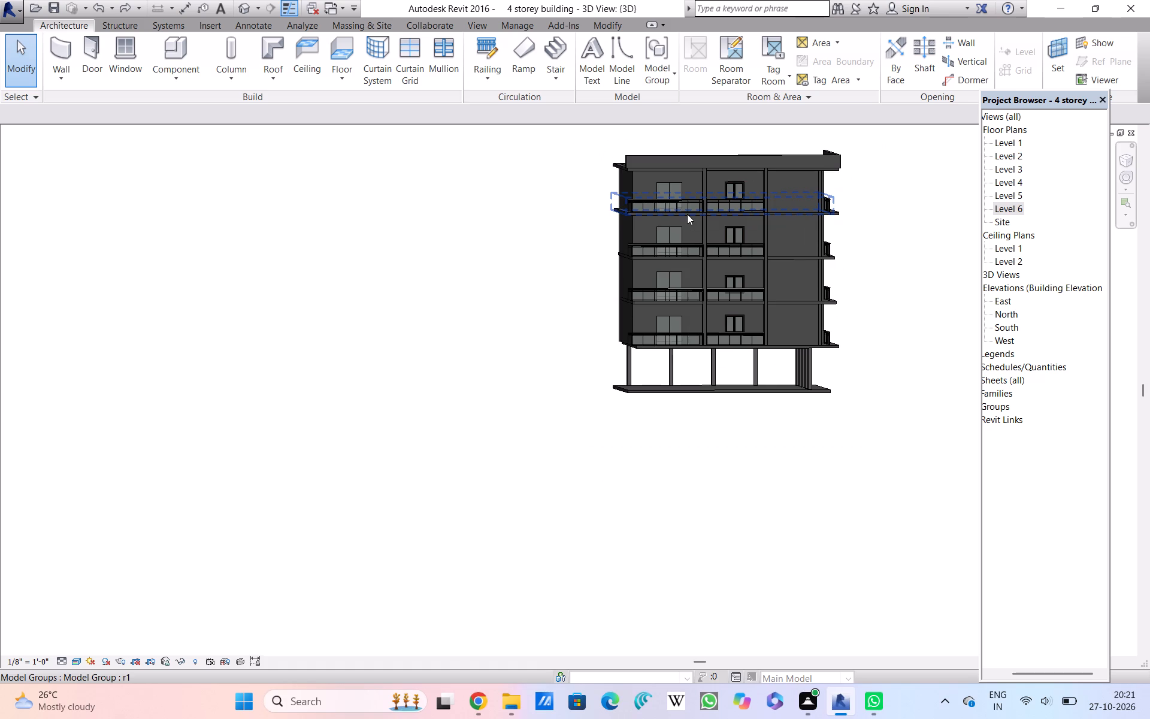
Examine the upper storeys' projecting floor edge, balcony double doors and glass railings at closer range.
scroll(687, 214, "up", 10)
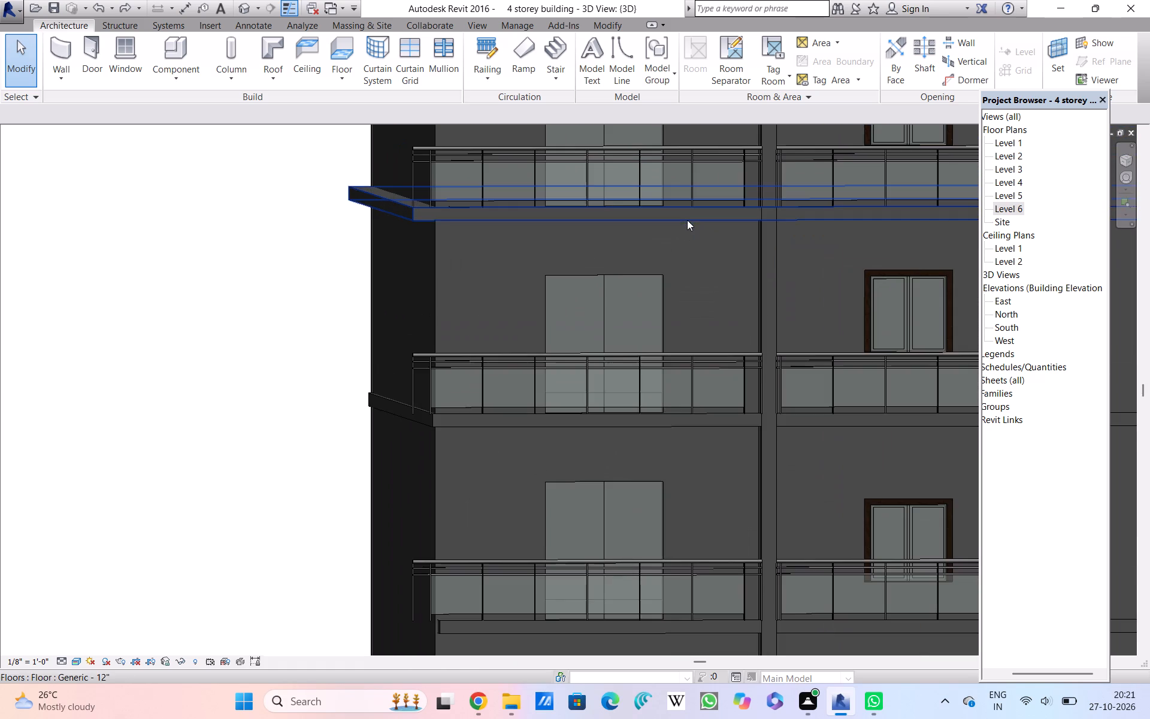
scroll(687, 225, "up", 1)
scroll(687, 225, "down", 2)
scroll(687, 225, "up", 2)
scroll(681, 243, "down", 1)
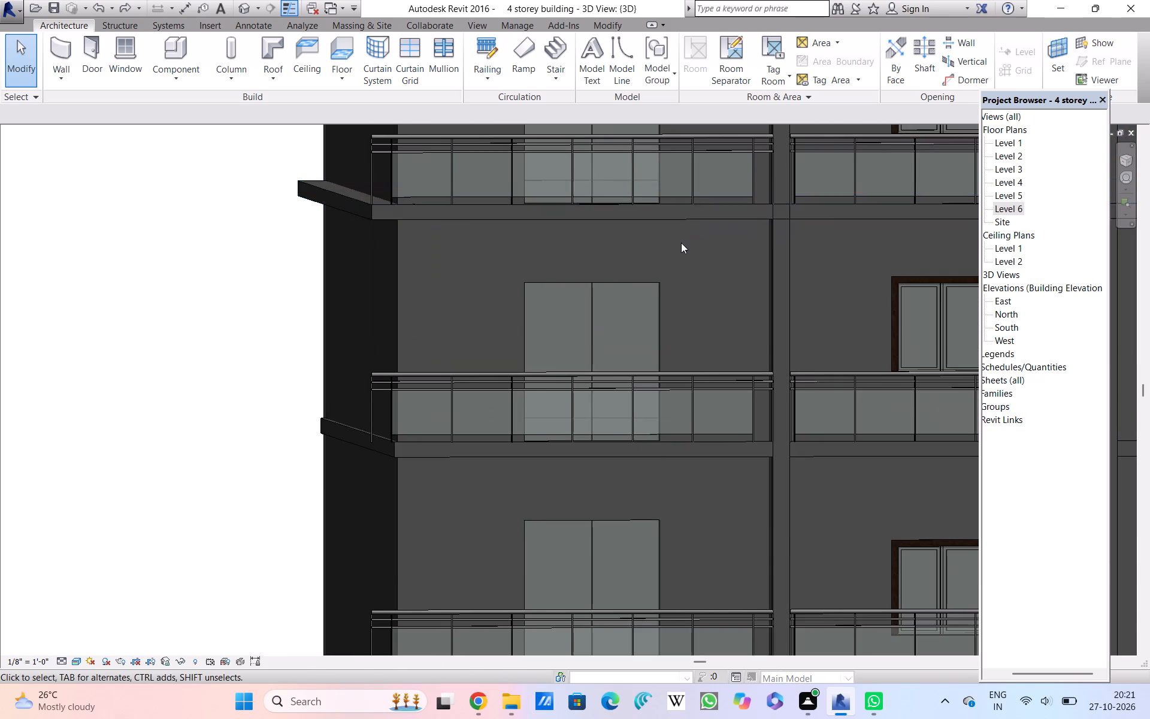
scroll(681, 243, "down", 1)
scroll(681, 243, "up", 1)
scroll(681, 243, "down", 2)
scroll(594, 277, "down", 3)
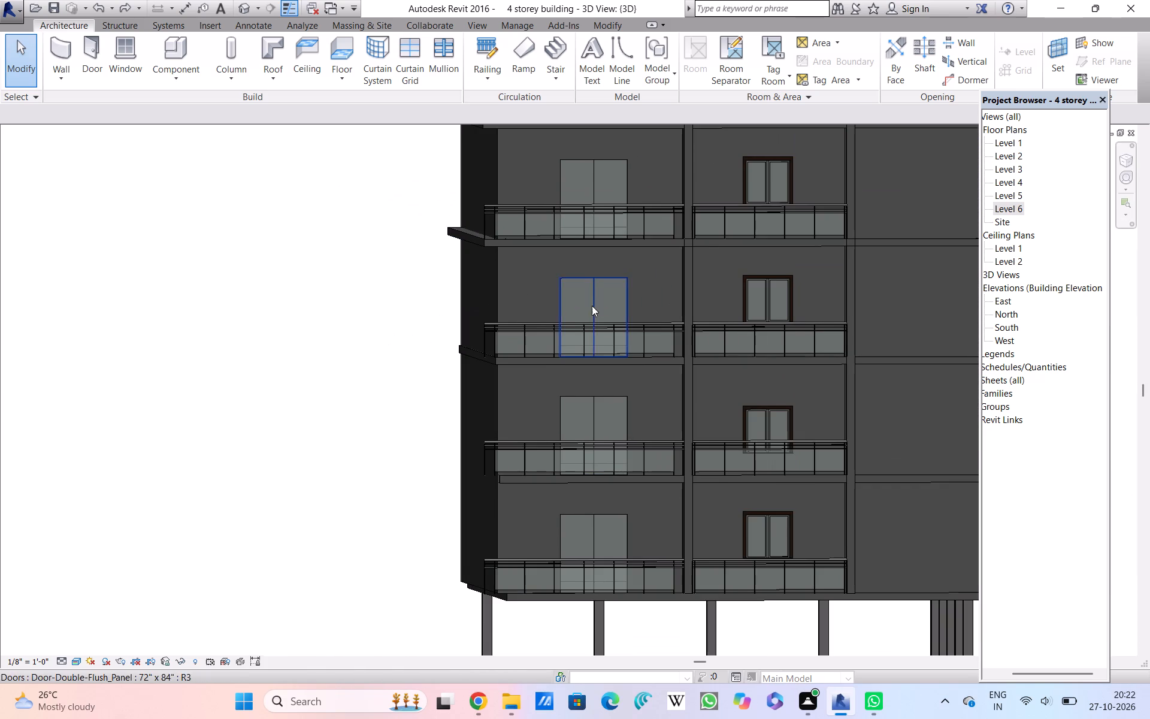
Examine the casement window on the storey second from the top, both up close and within the full front.
scroll(479, 330, "down", 3)
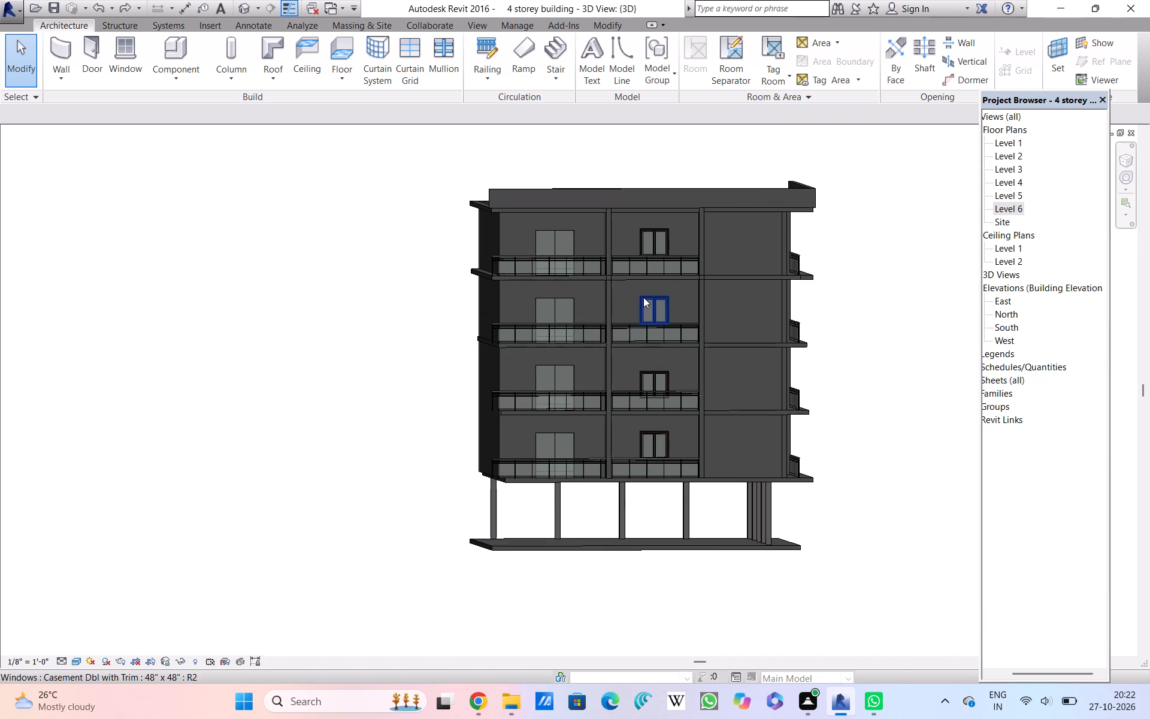
scroll(643, 297, "up", 6)
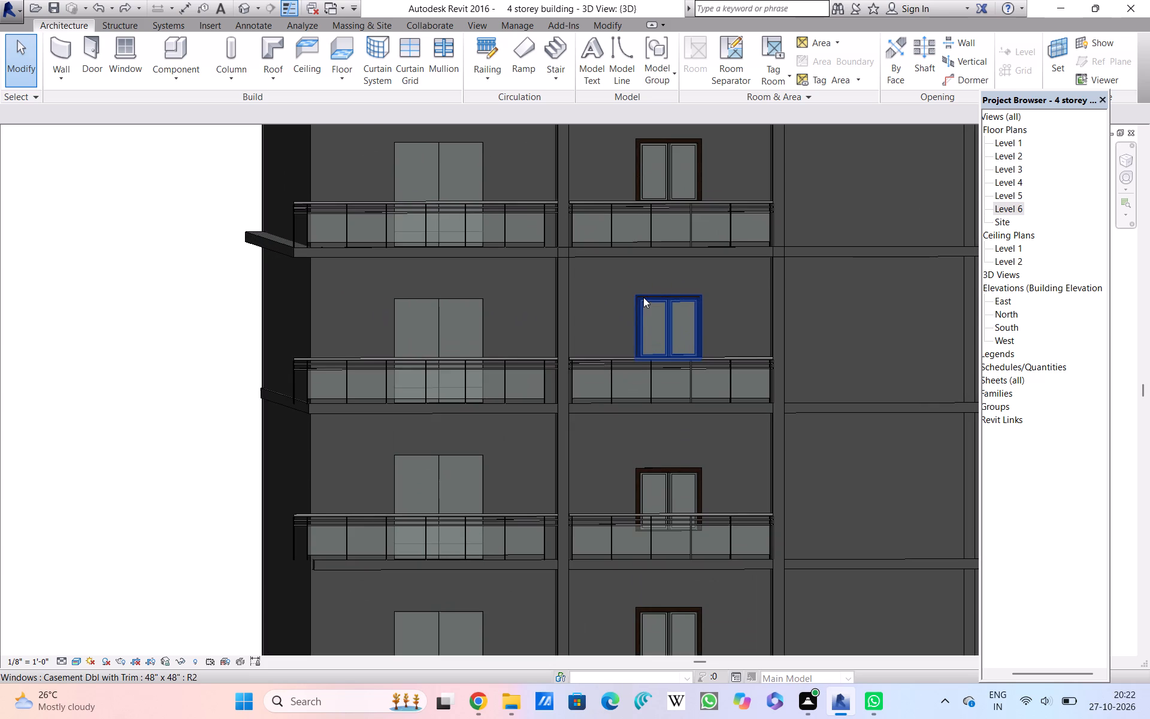
scroll(645, 298, "up", 6)
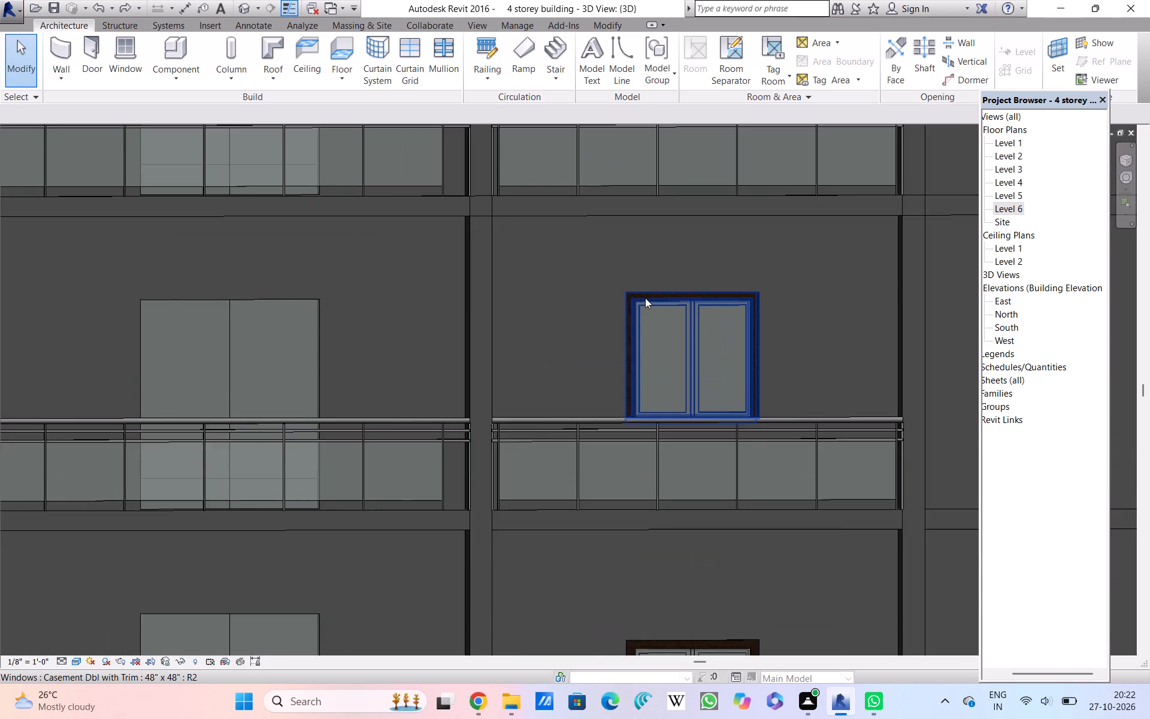
scroll(645, 298, "down", 9)
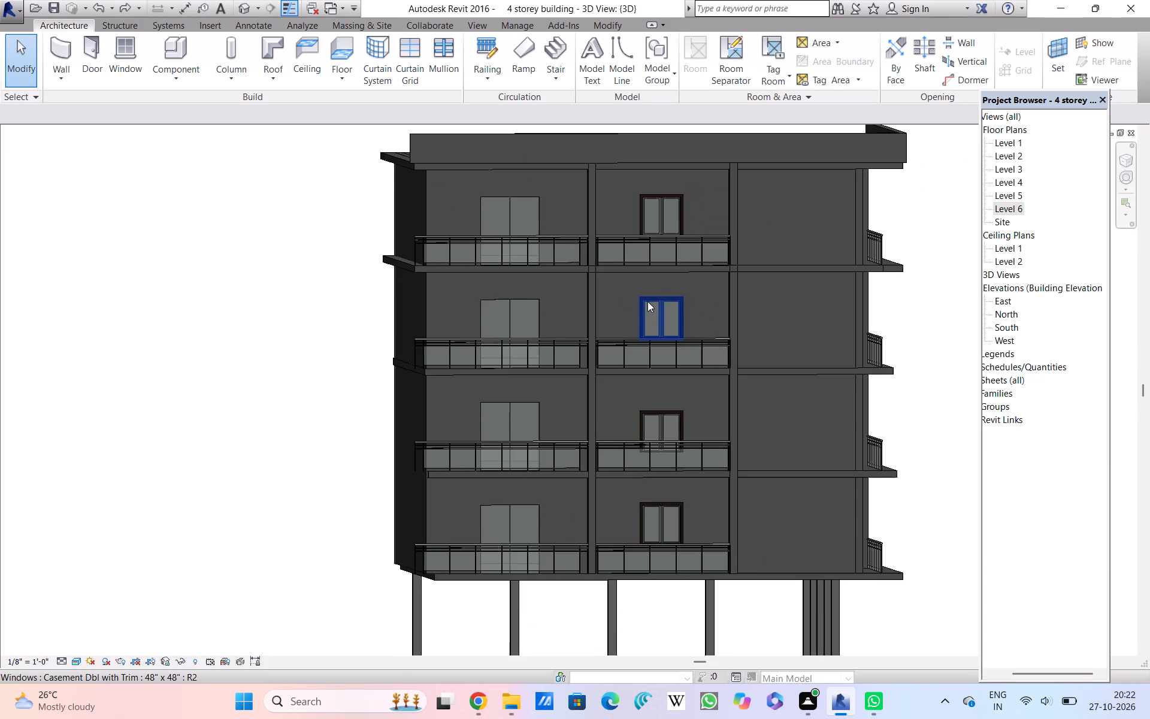
scroll(646, 306, "up", 4)
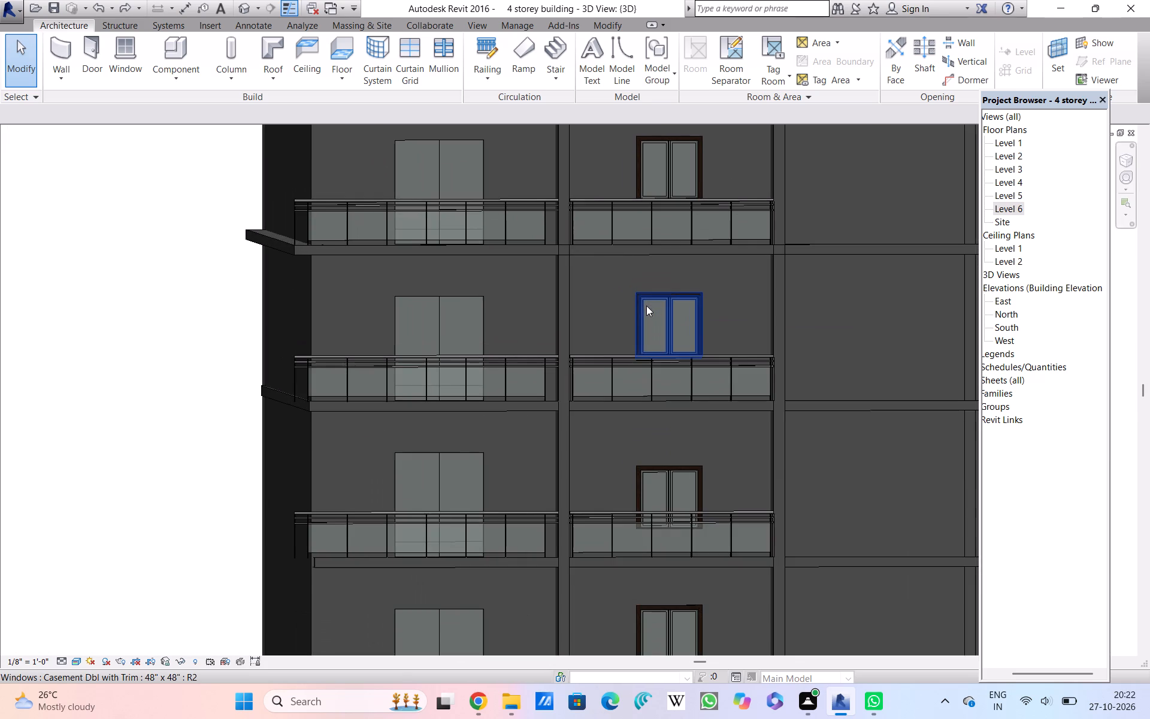
scroll(646, 306, "down", 2)
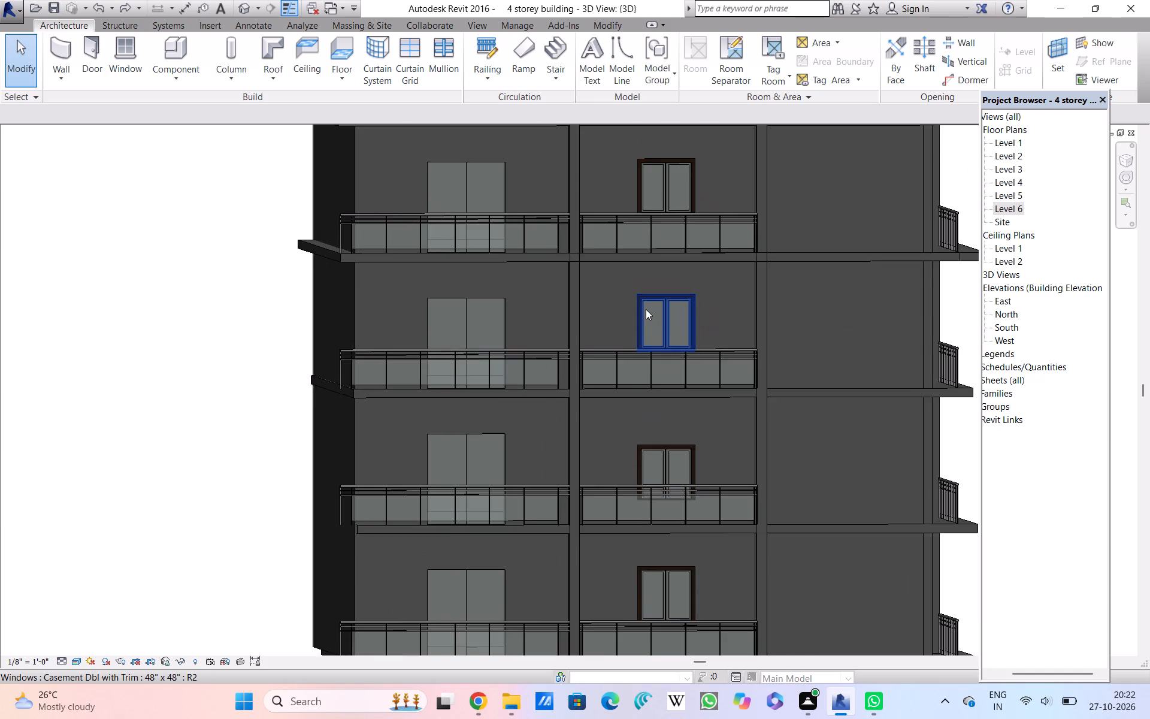
scroll(646, 310, "down", 3)
scroll(646, 310, "up", 1)
scroll(644, 318, "down", 2)
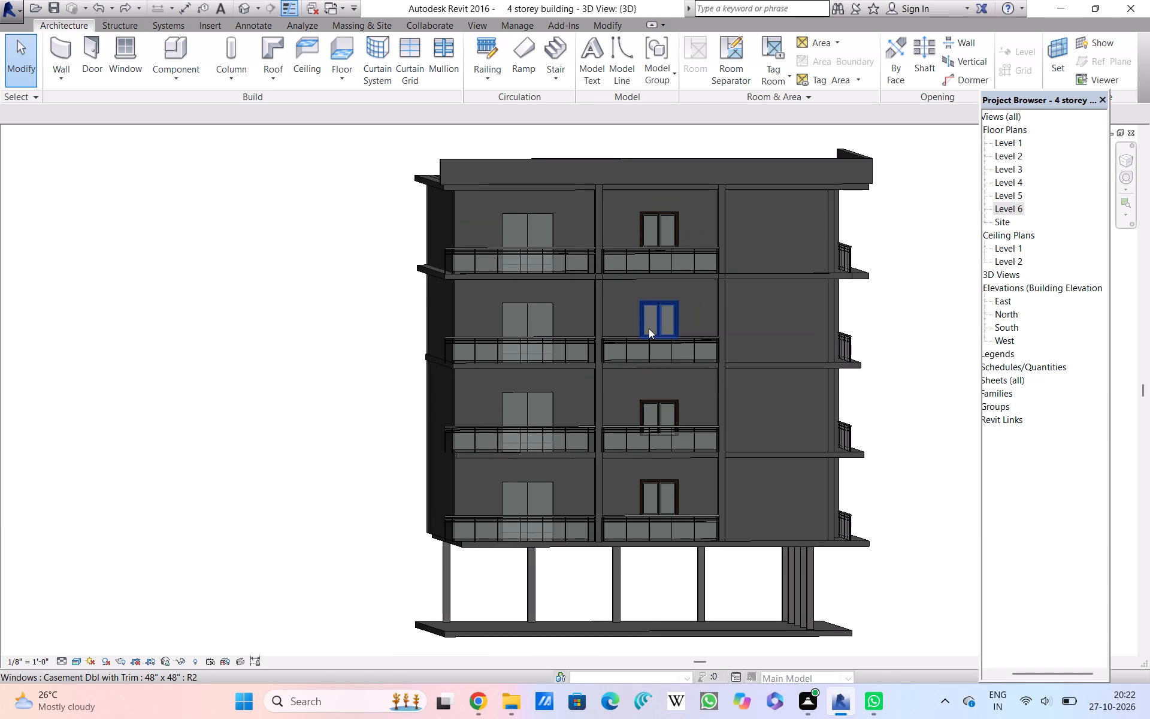
Inspect the same casement window's trim and the glass railing below it, ending with the whole building in view.
scroll(649, 328, "up", 18)
scroll(649, 328, "down", 3)
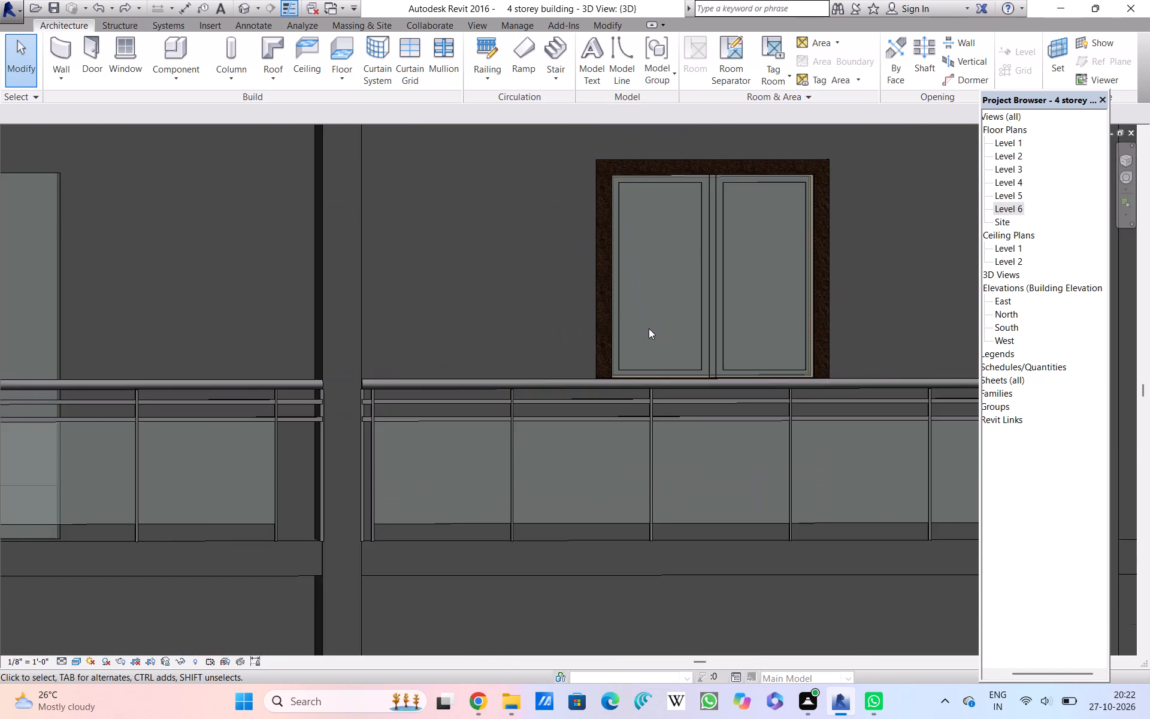
scroll(649, 328, "down", 13)
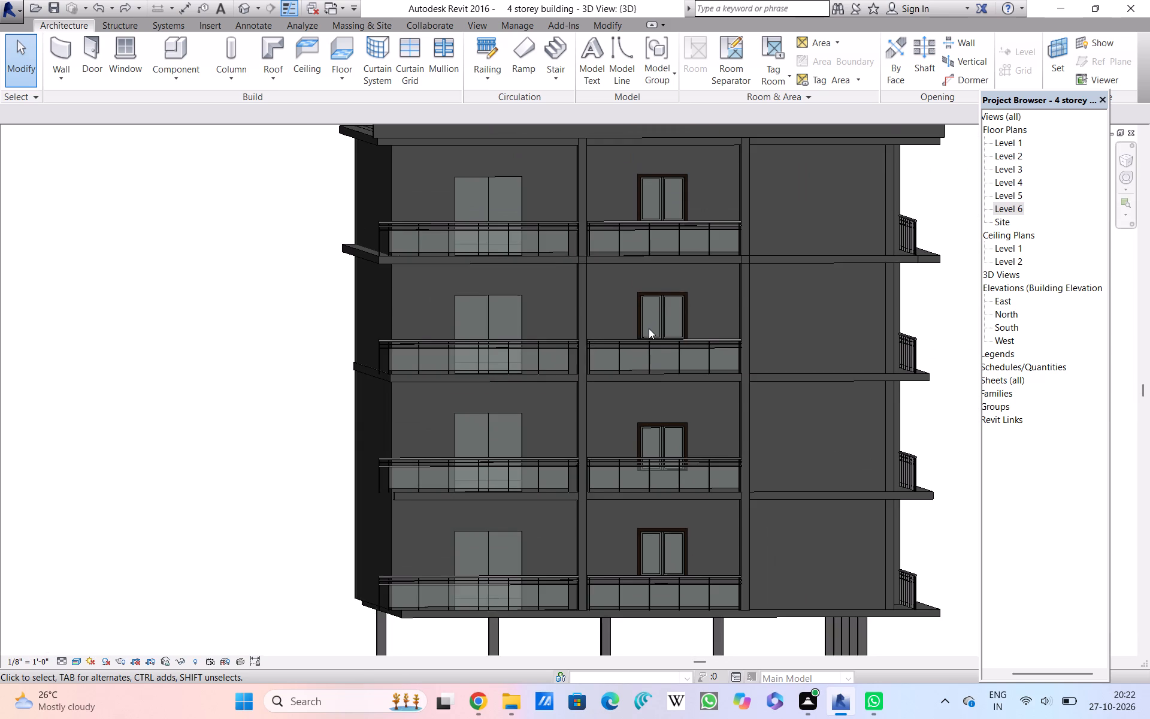
scroll(649, 328, "down", 7)
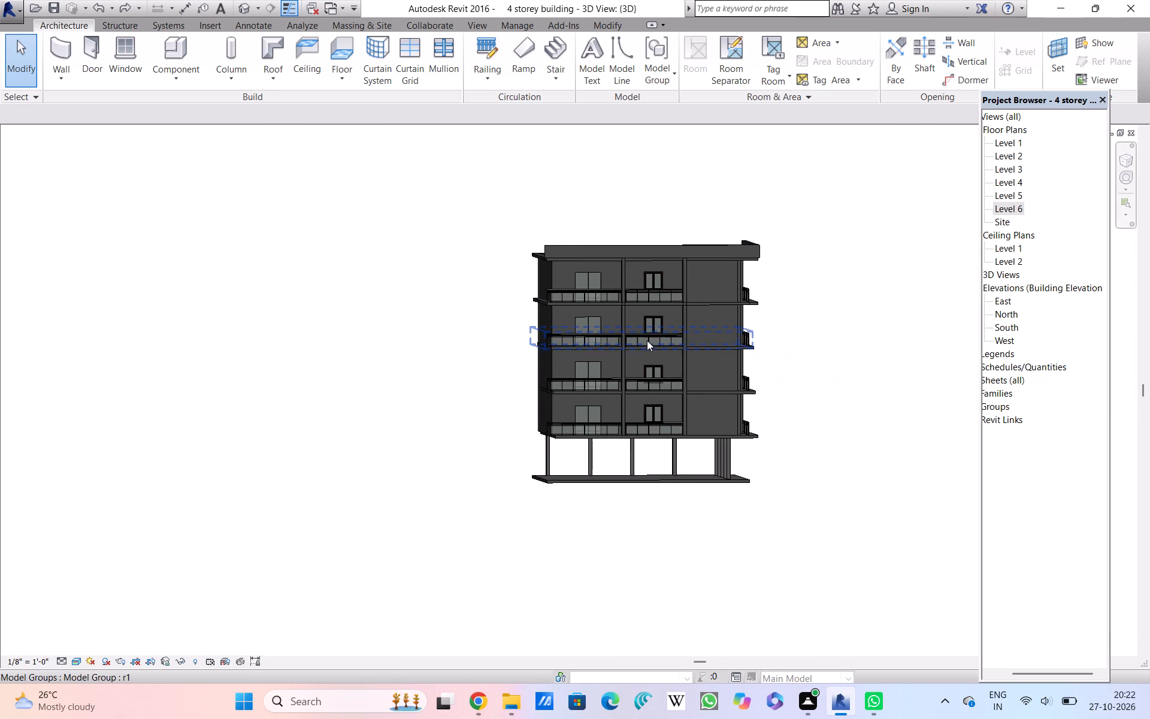
scroll(647, 342, "down", 1)
Inspect the glass railing and floor edge below the same casement window, together with the neighbouring balcony doors.
scroll(647, 342, "up", 5)
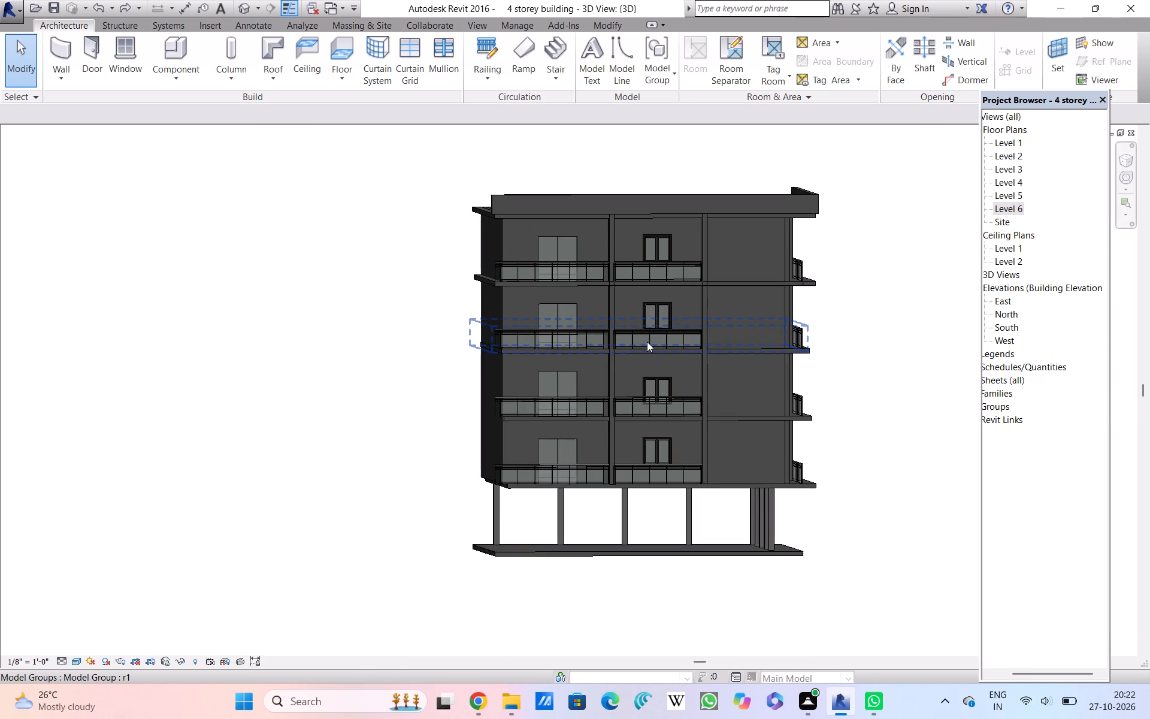
scroll(647, 342, "up", 14)
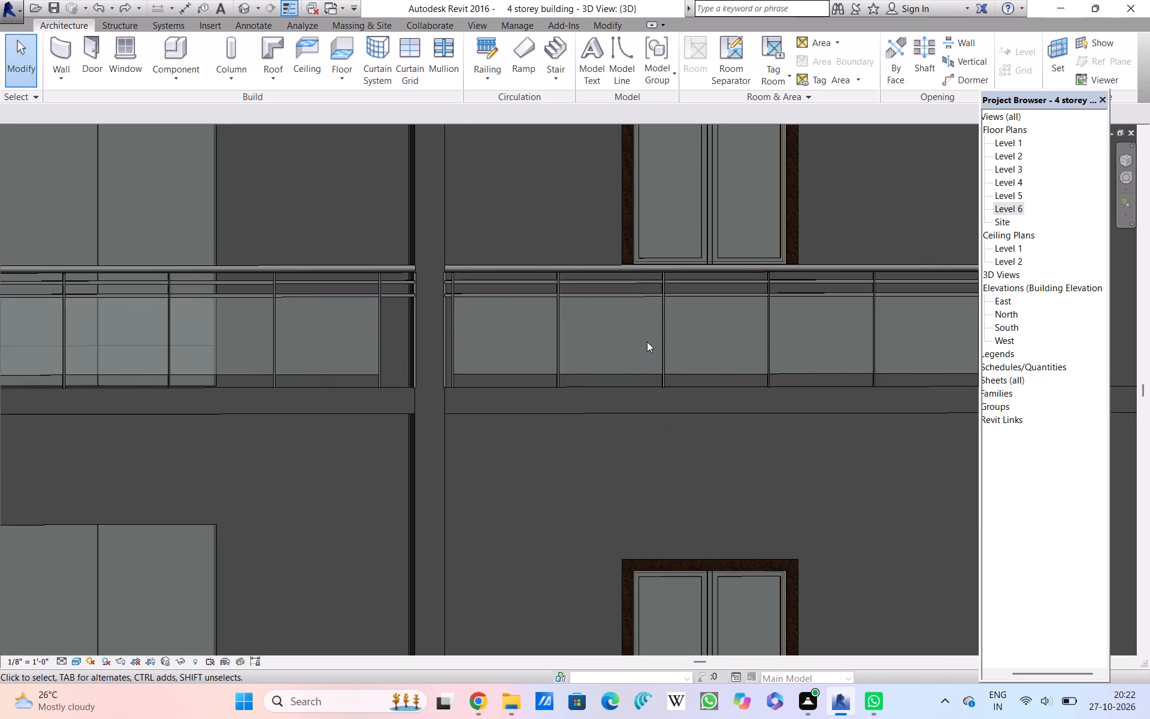
scroll(647, 342, "down", 11)
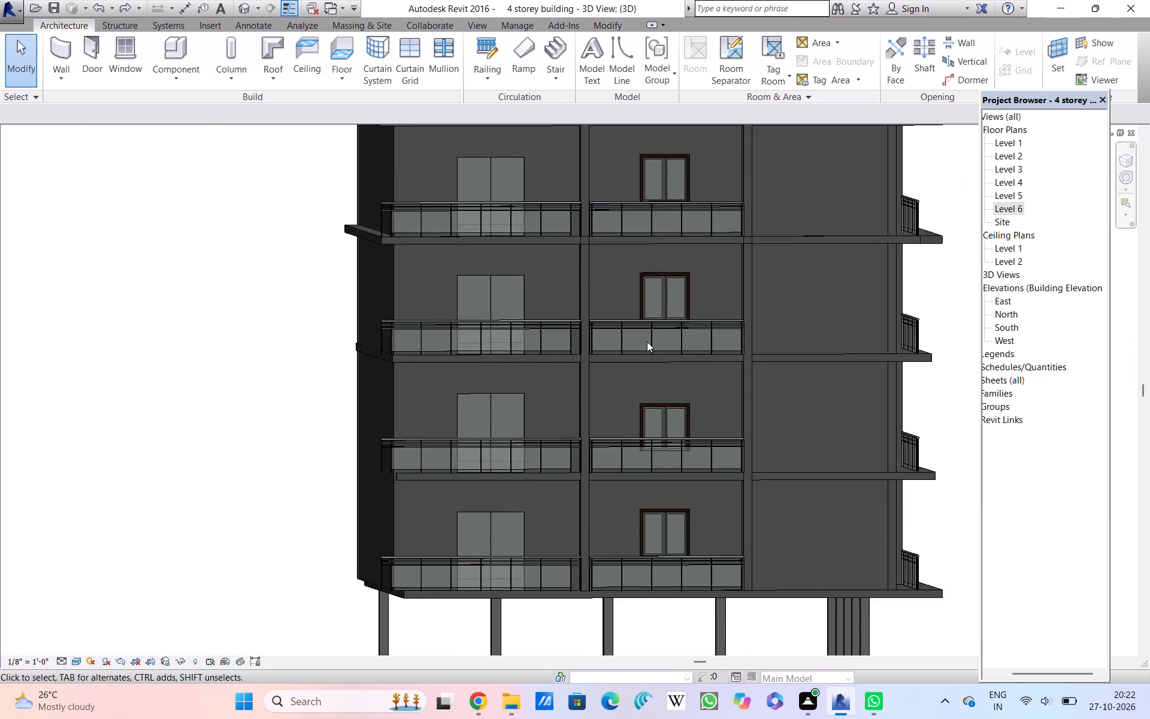
scroll(647, 342, "down", 2)
scroll(647, 342, "up", 9)
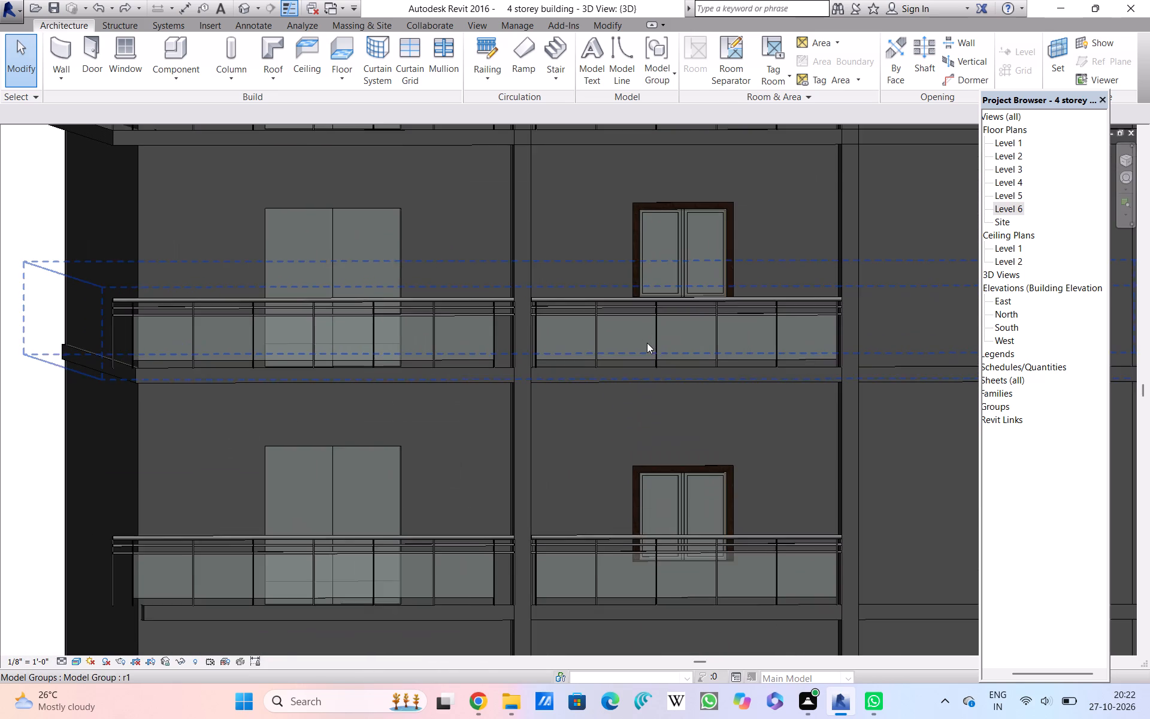
scroll(647, 343, "up", 1)
scroll(647, 346, "down", 2)
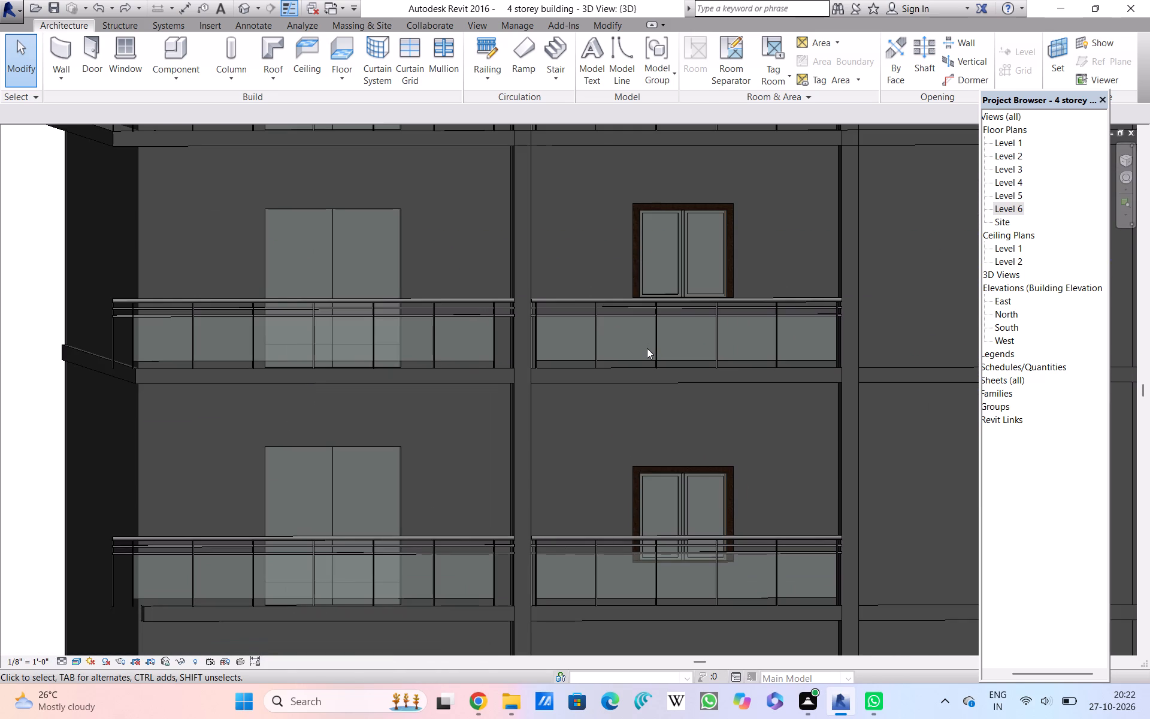
Examine the middle storeys' balcony fronts, widening the review to the whole building from roof edge to ground-level columns.
scroll(647, 348, "up", 1)
scroll(647, 348, "down", 6)
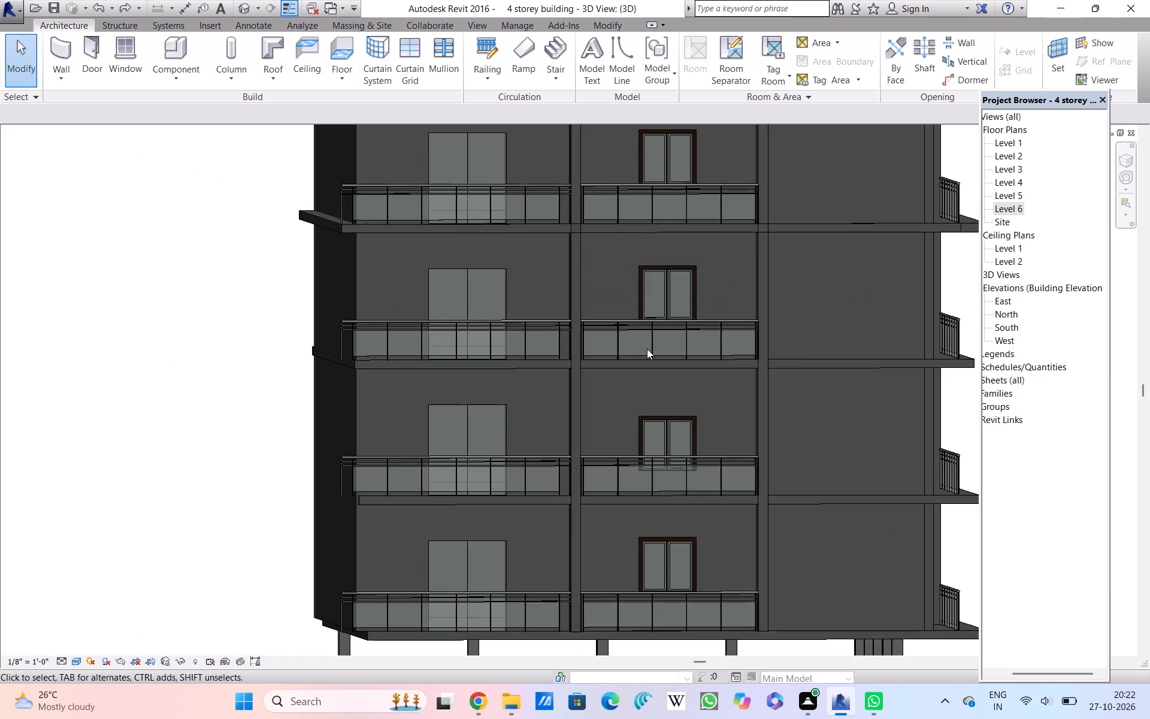
scroll(647, 349, "down", 4)
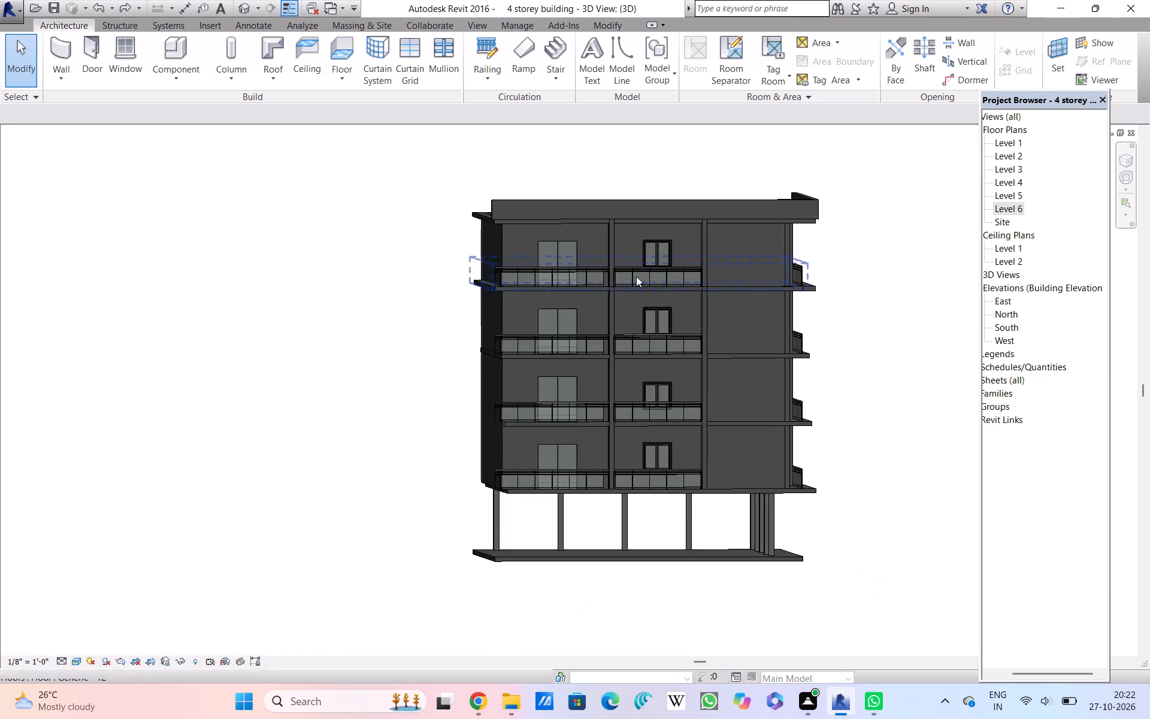
Examine the roof slab edge and parapet above the top storey's balcony doors and casement window.
scroll(635, 246, "up", 7)
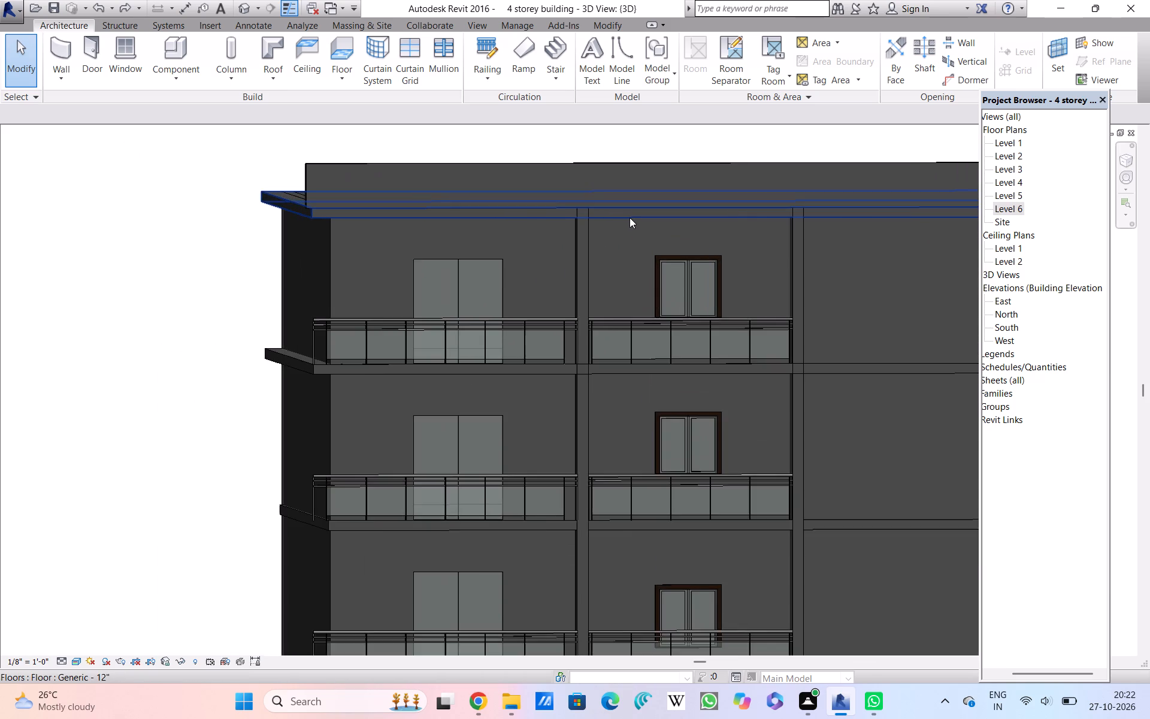
scroll(630, 217, "up", 4)
scroll(630, 217, "down", 1)
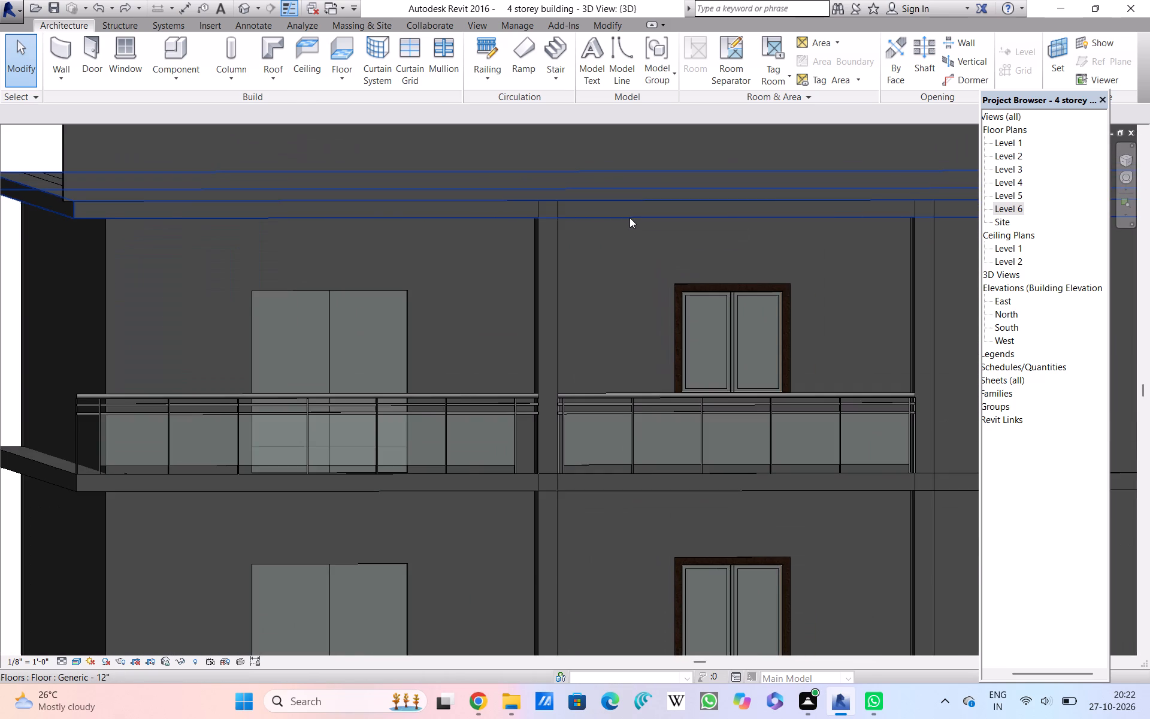
scroll(630, 217, "down", 6)
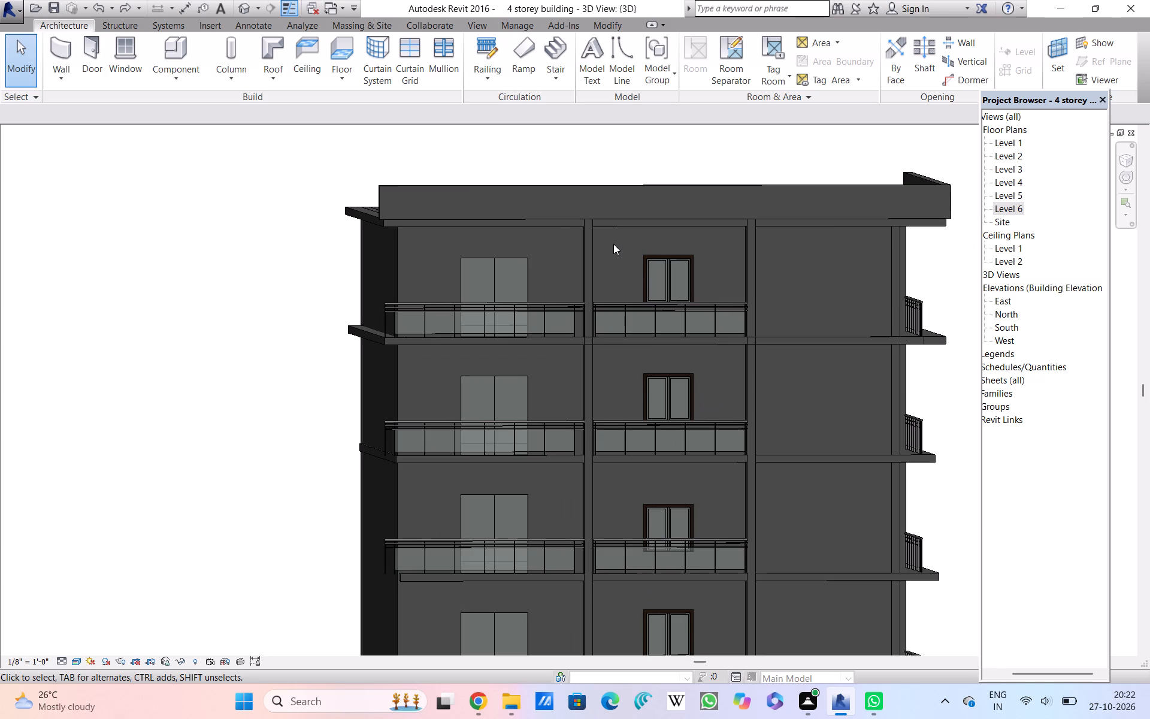
Inspect the top storey's wall between the balcony doors and the casement window, ending with all four storeys in view.
scroll(610, 248, "up", 8)
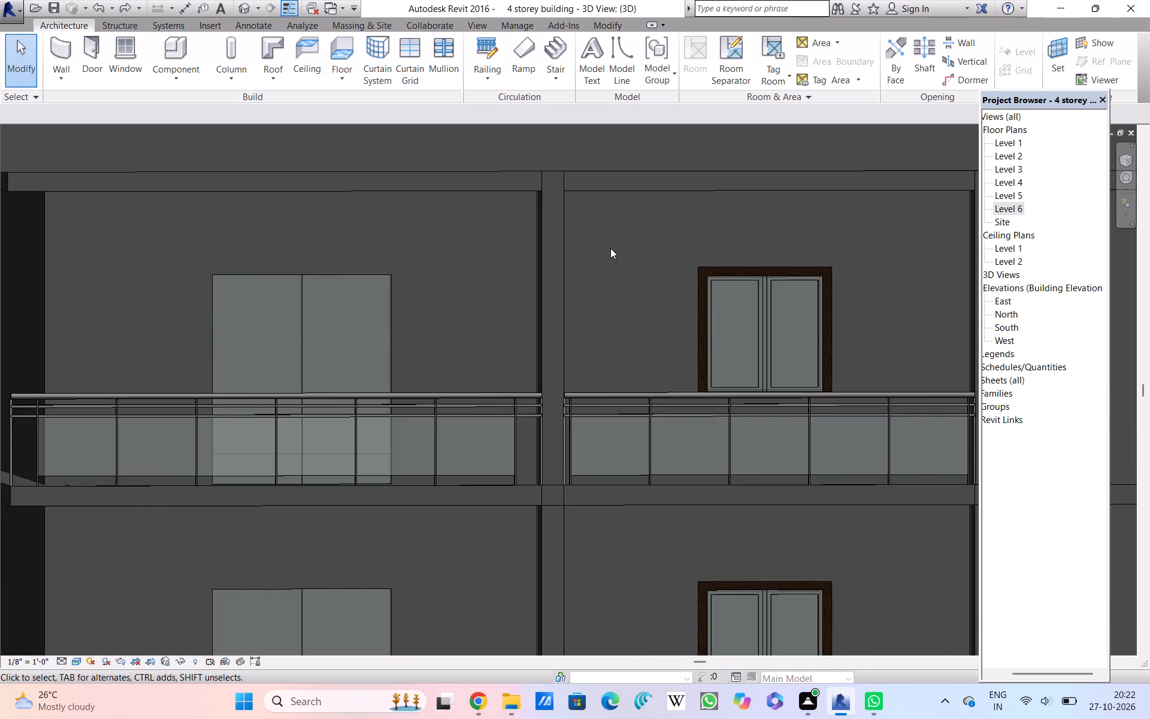
scroll(610, 248, "up", 4)
scroll(610, 248, "down", 6)
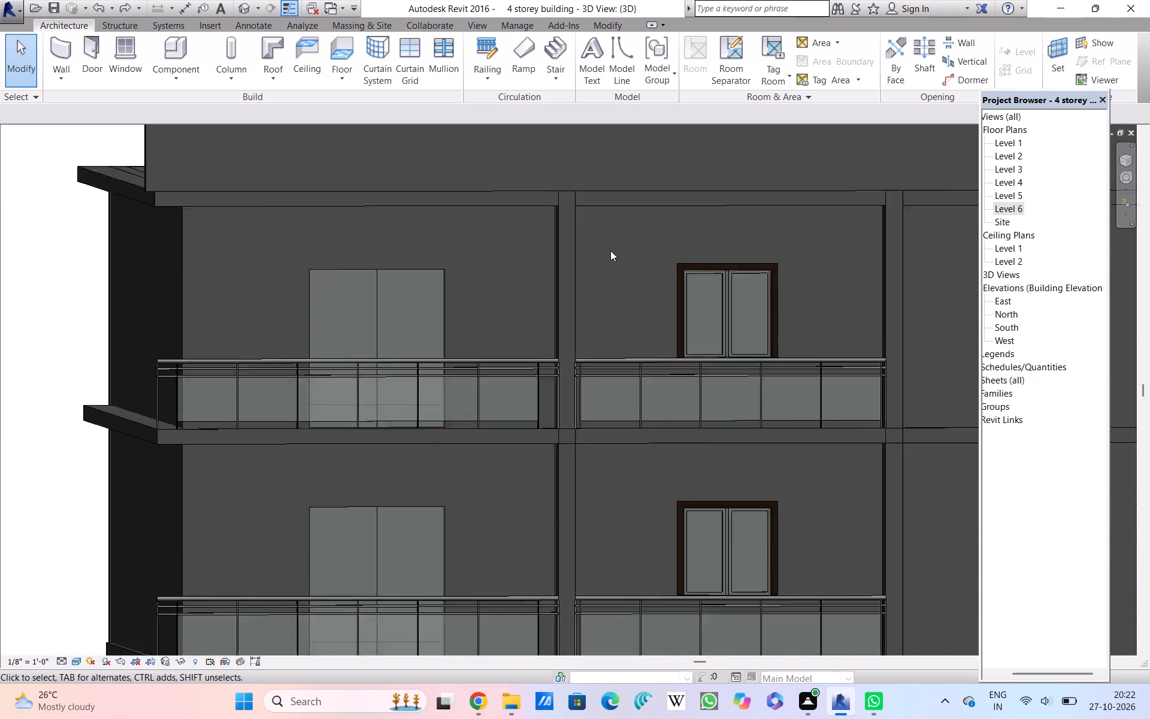
scroll(610, 250, "down", 7)
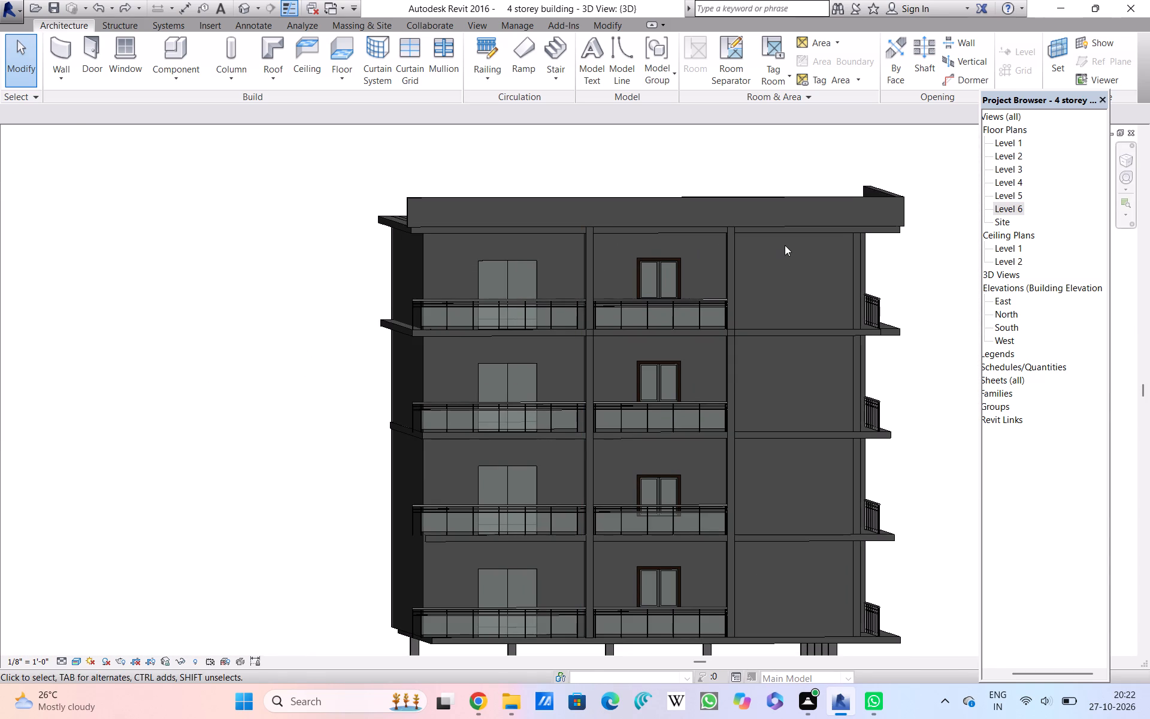
Examine the top storey's blank wall bay beside the casement window, together with the roof edge above it.
scroll(785, 245, "up", 10)
scroll(774, 253, "down", 4)
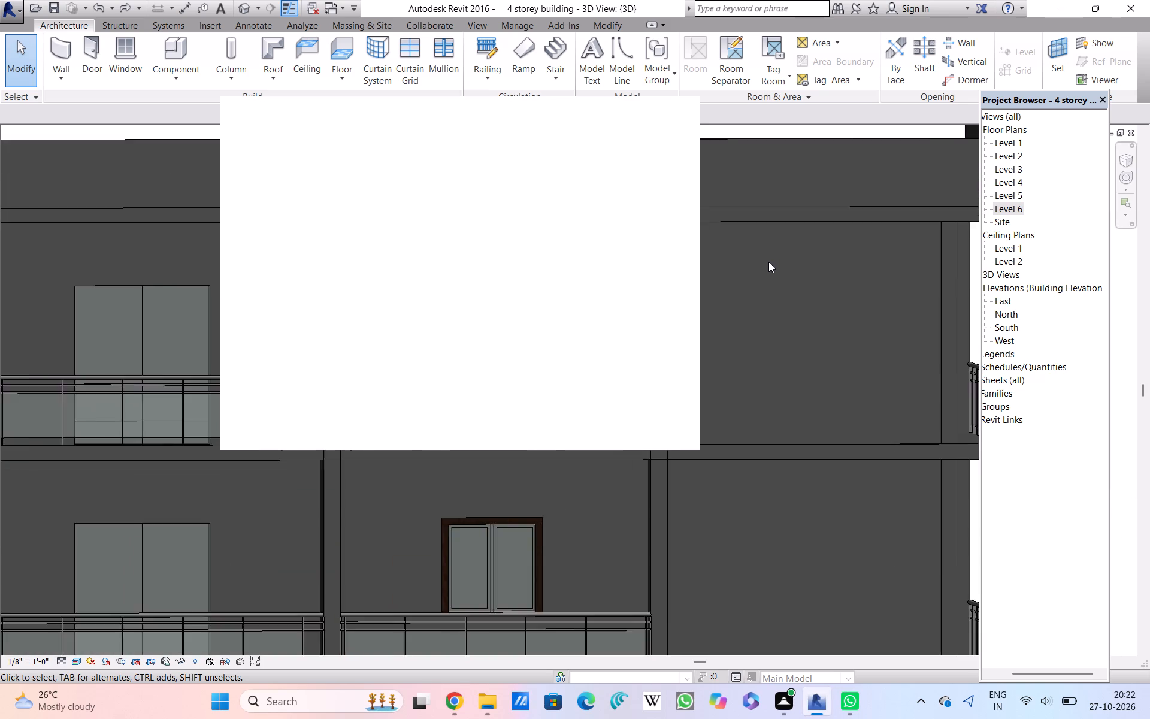
scroll(768, 262, "down", 3)
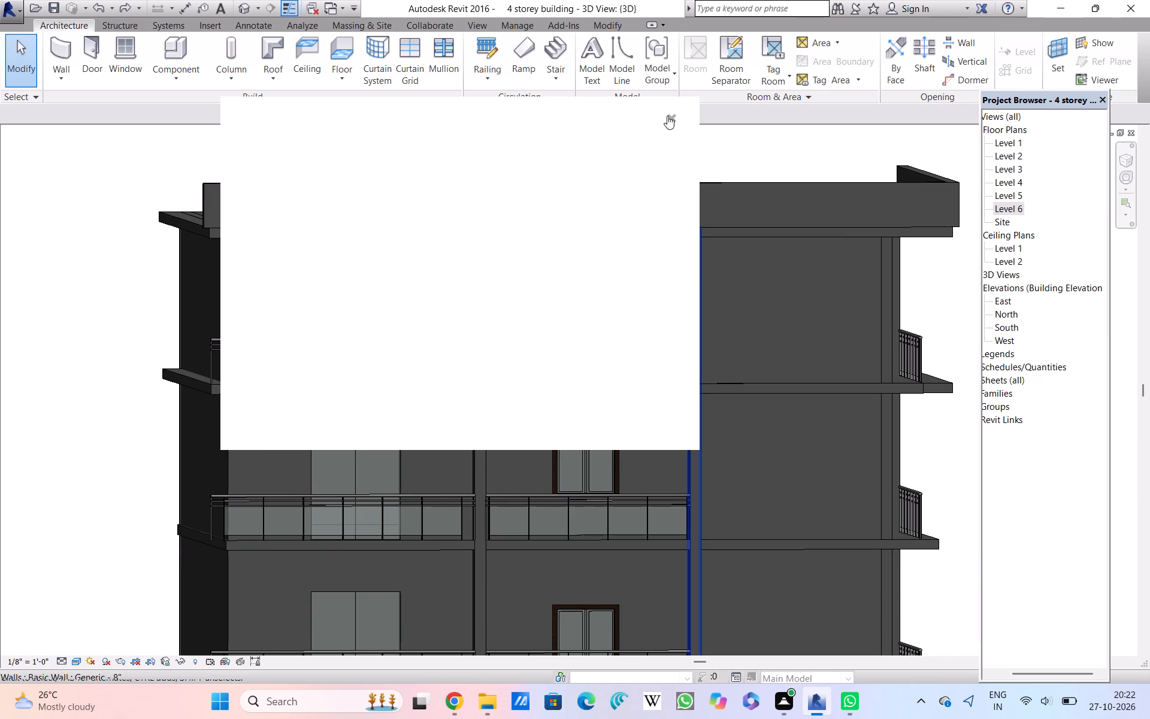
Dismiss the blank overlay covering part of the 3D view.
left_click(667, 116)
Review the upper two storeys' blank wall bay and the side balcony railings beside it.
scroll(701, 243, "down", 1)
scroll(701, 243, "up", 2)
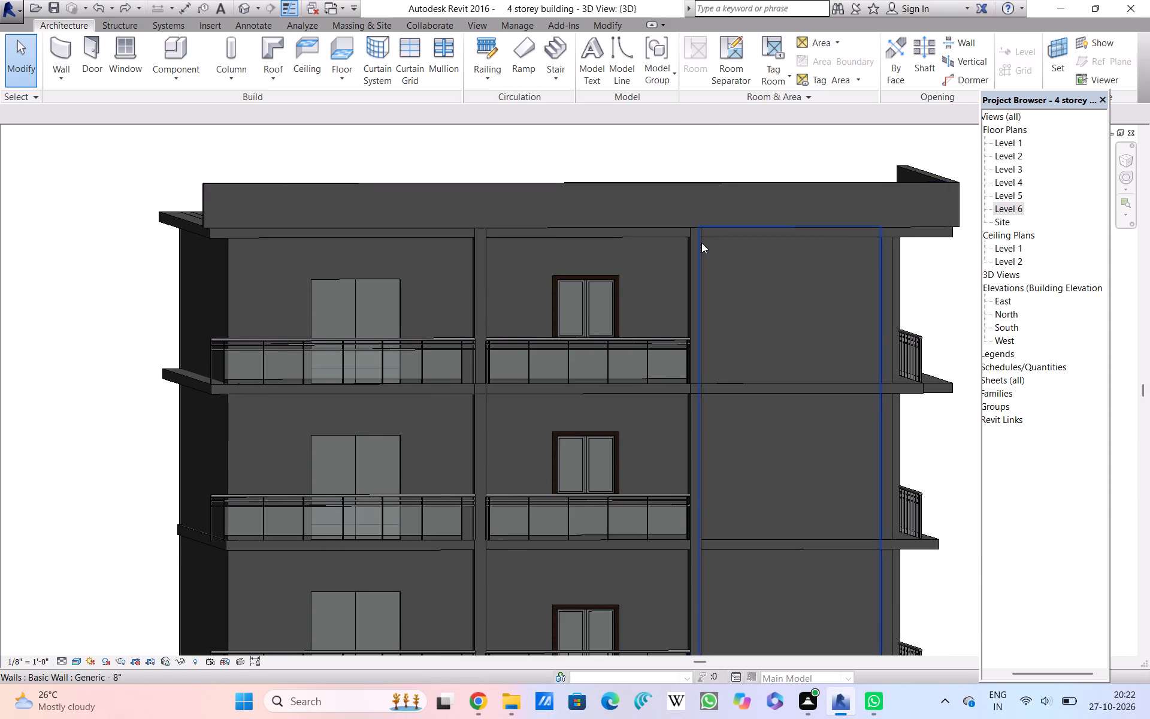
scroll(701, 243, "down", 2)
scroll(806, 288, "up", 3)
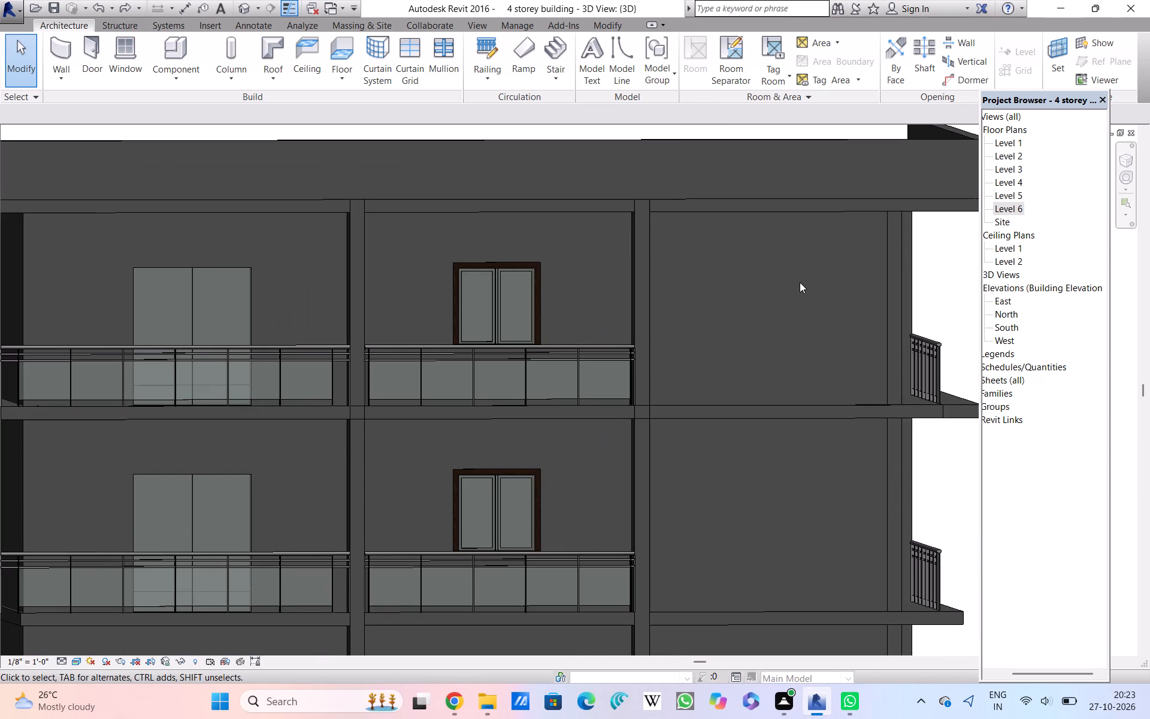
scroll(795, 279, "up", 1)
scroll(795, 279, "down", 2)
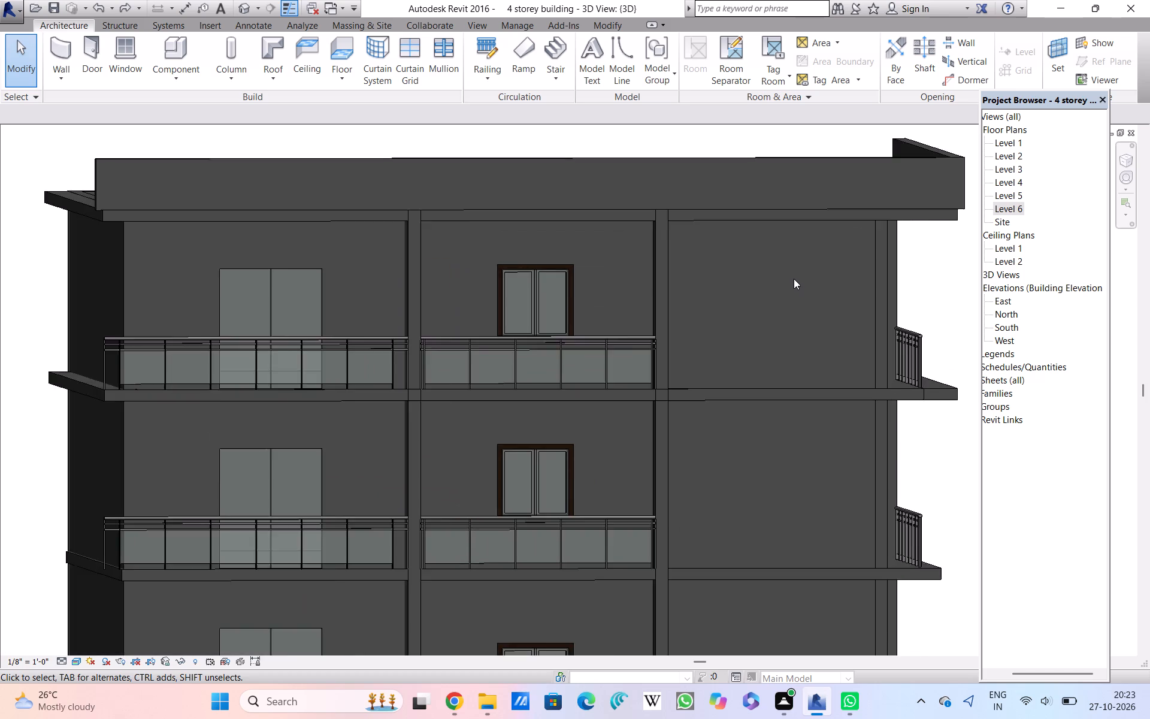
scroll(794, 279, "down", 3)
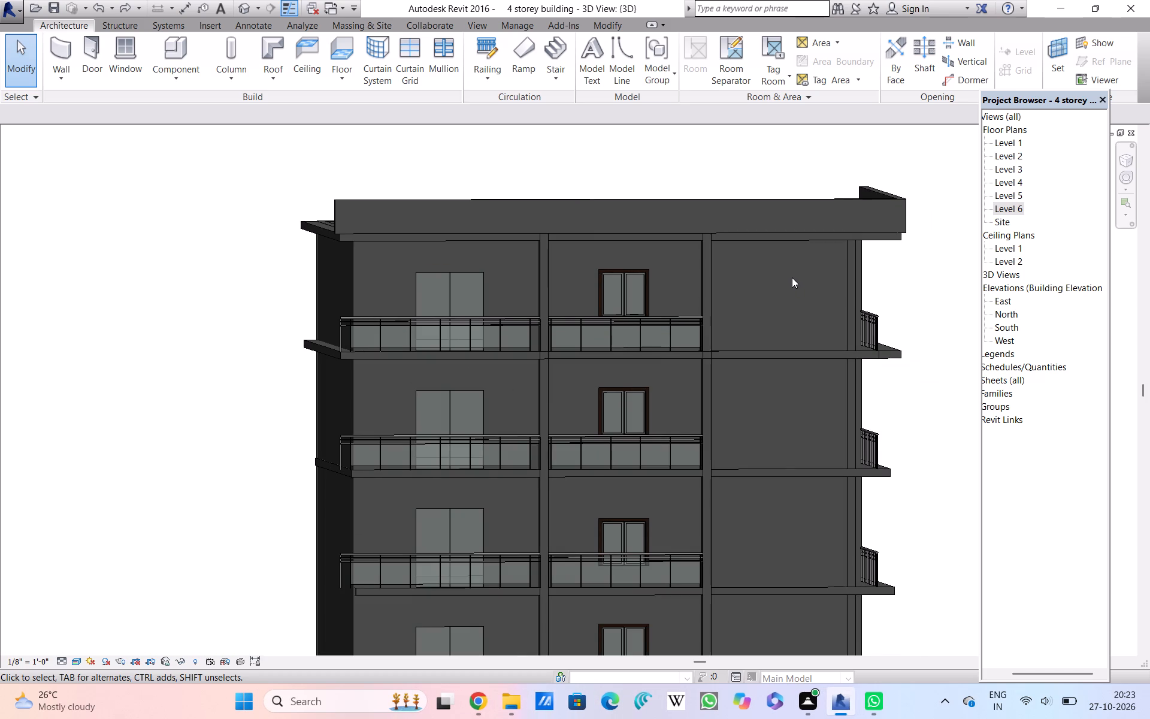
Inspect the top storey's blank wall bay more closely, then compare it with the front's upper storeys.
scroll(792, 277, "up", 5)
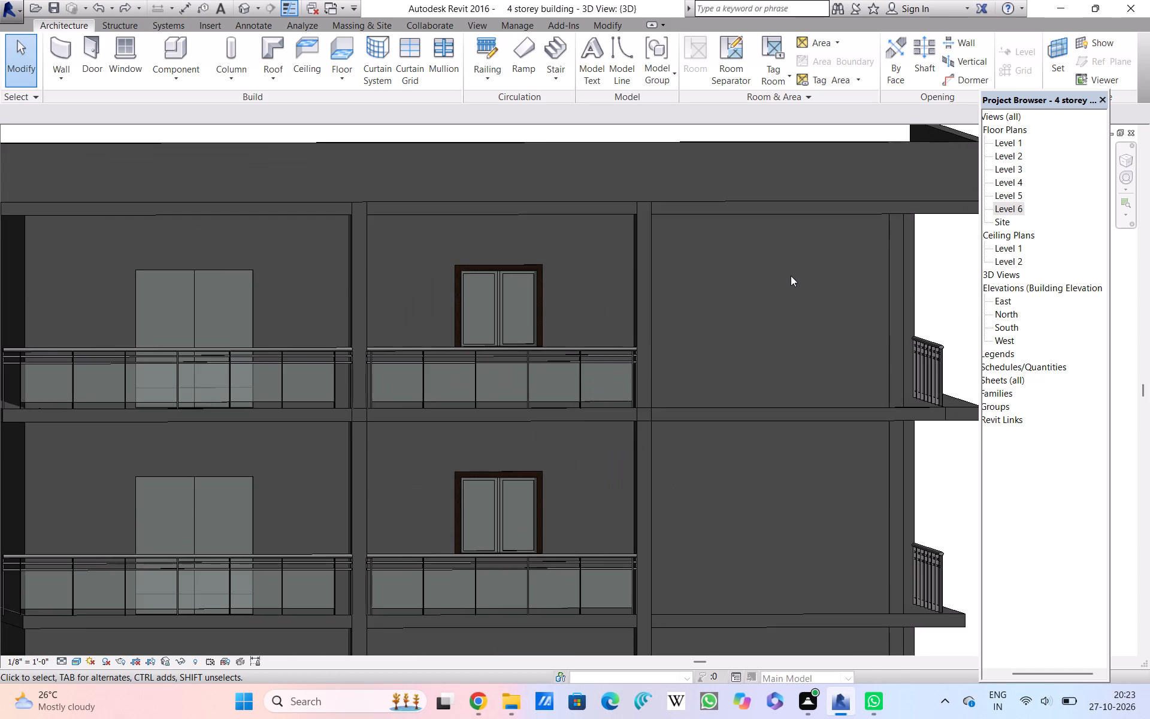
scroll(791, 276, "up", 1)
scroll(801, 283, "down", 2)
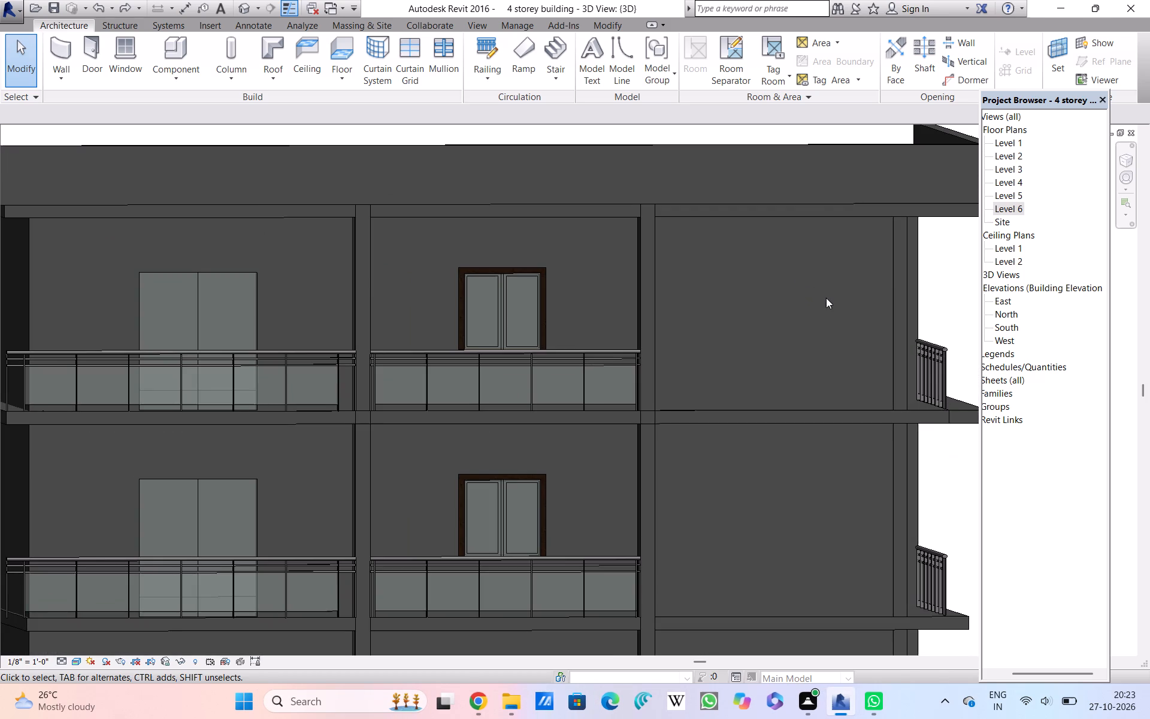
scroll(826, 298, "up", 6)
scroll(826, 298, "down", 10)
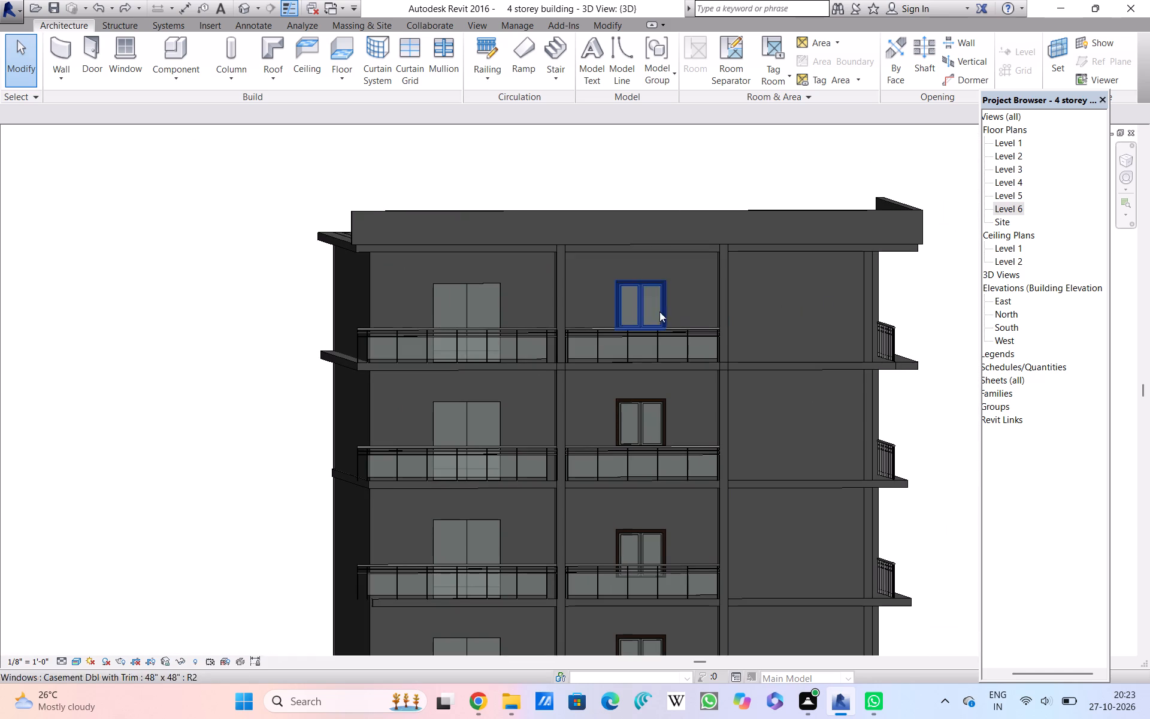
Examine the top storey's casement window with the glass railing in front of it.
scroll(648, 312, "up", 4)
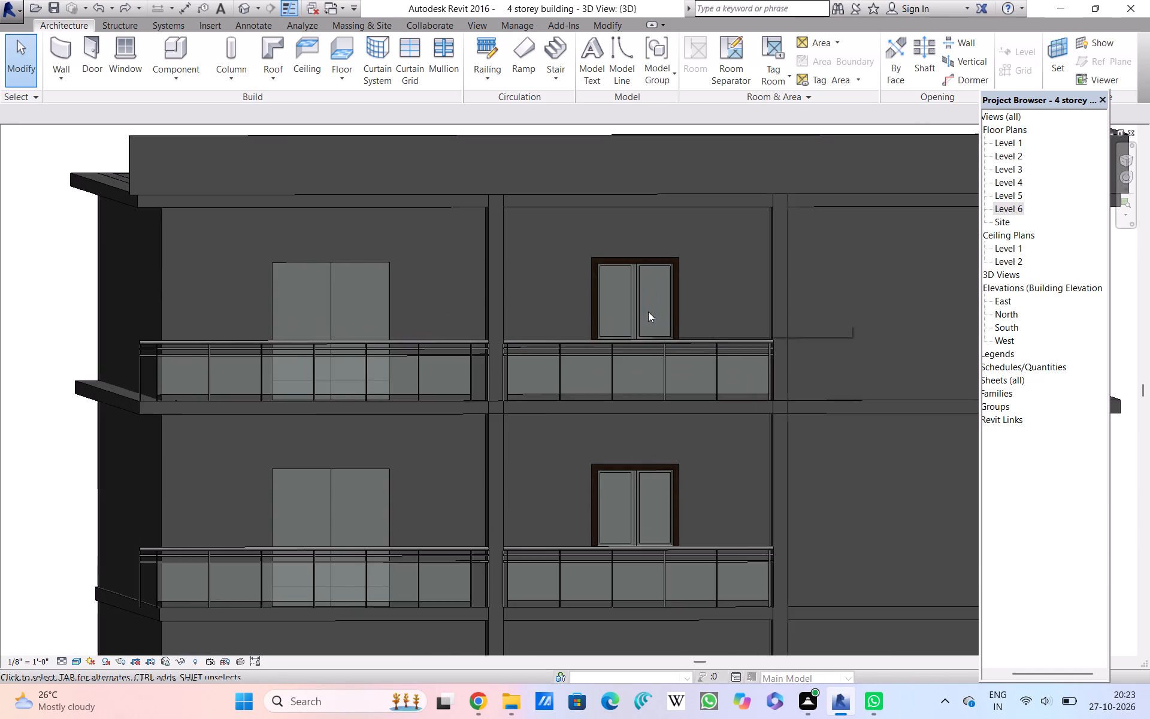
scroll(648, 312, "up", 5)
scroll(648, 313, "down", 3)
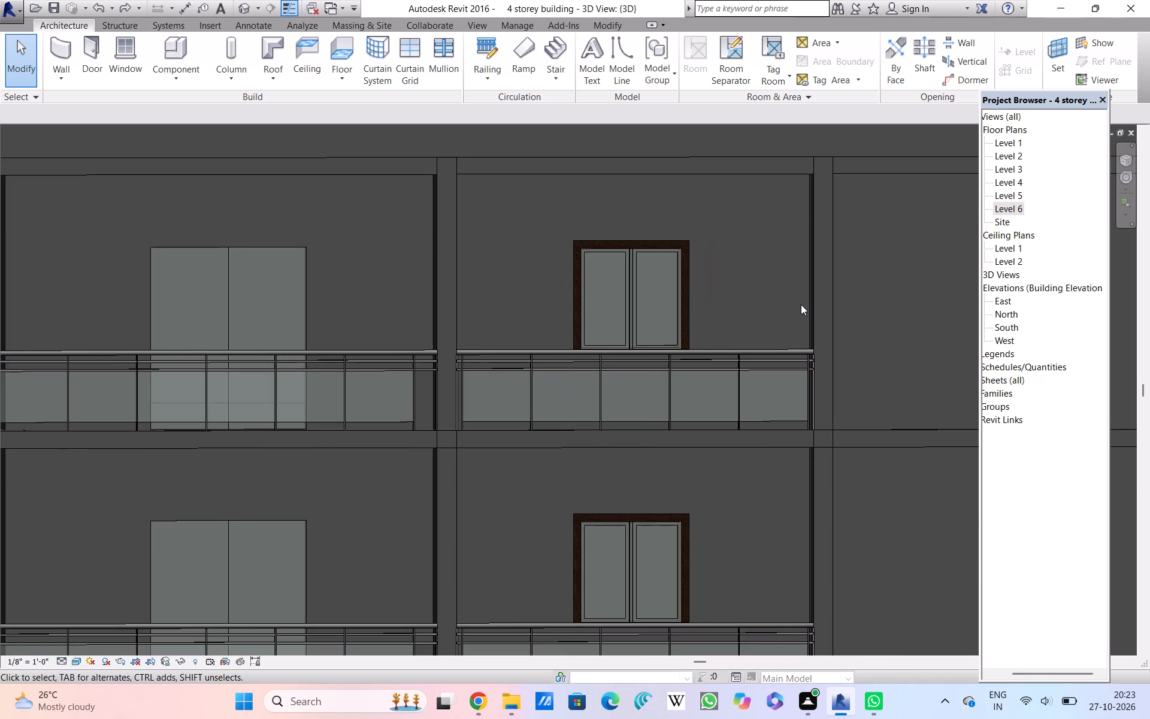
Inspect the top casement window's trim and the end of its glass railing where it meets the adjoining wall.
scroll(801, 304, "up", 6)
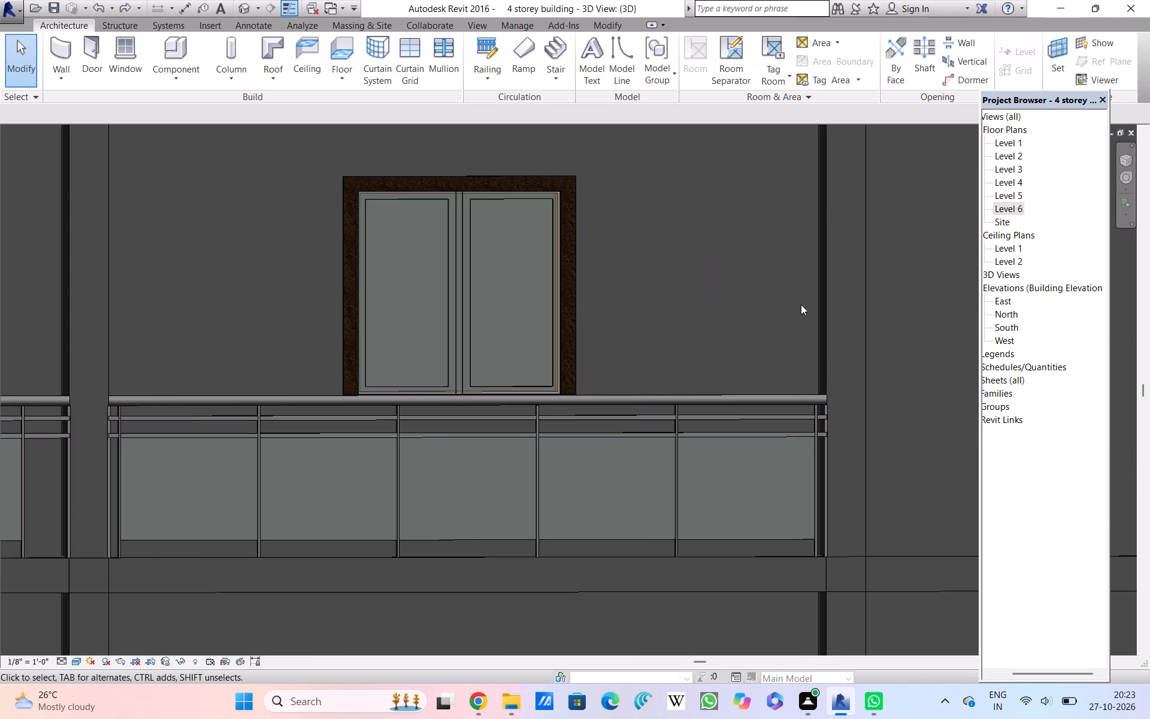
scroll(801, 304, "up", 7)
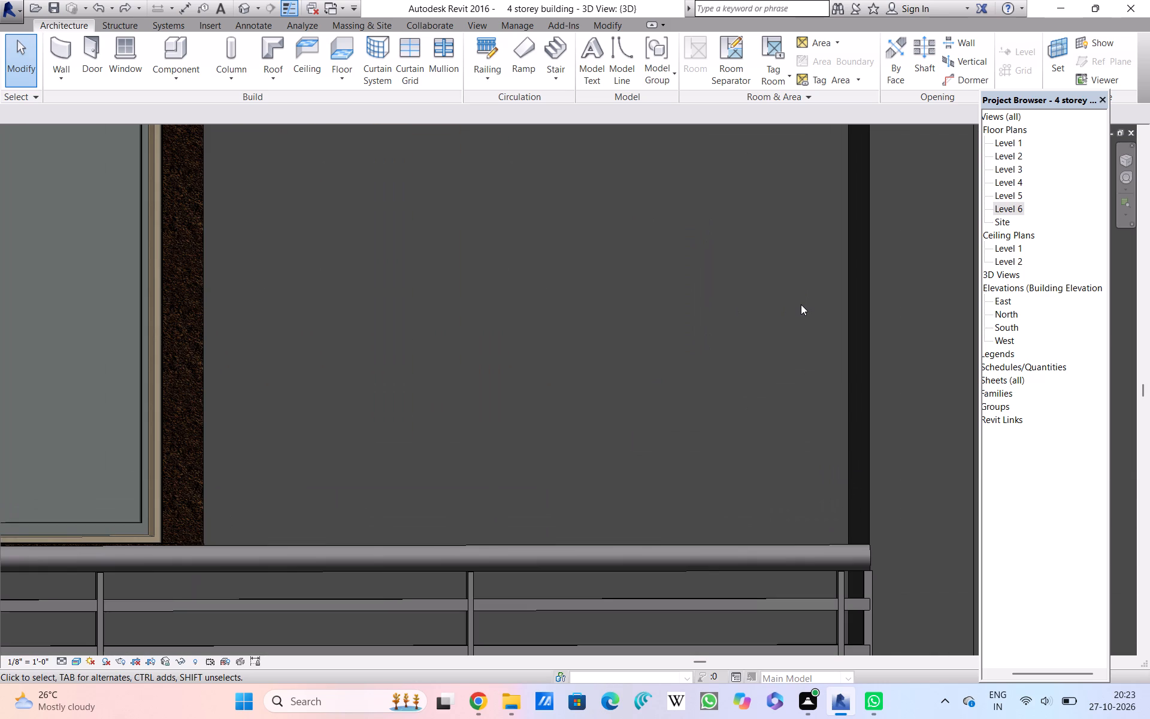
scroll(801, 304, "down", 7)
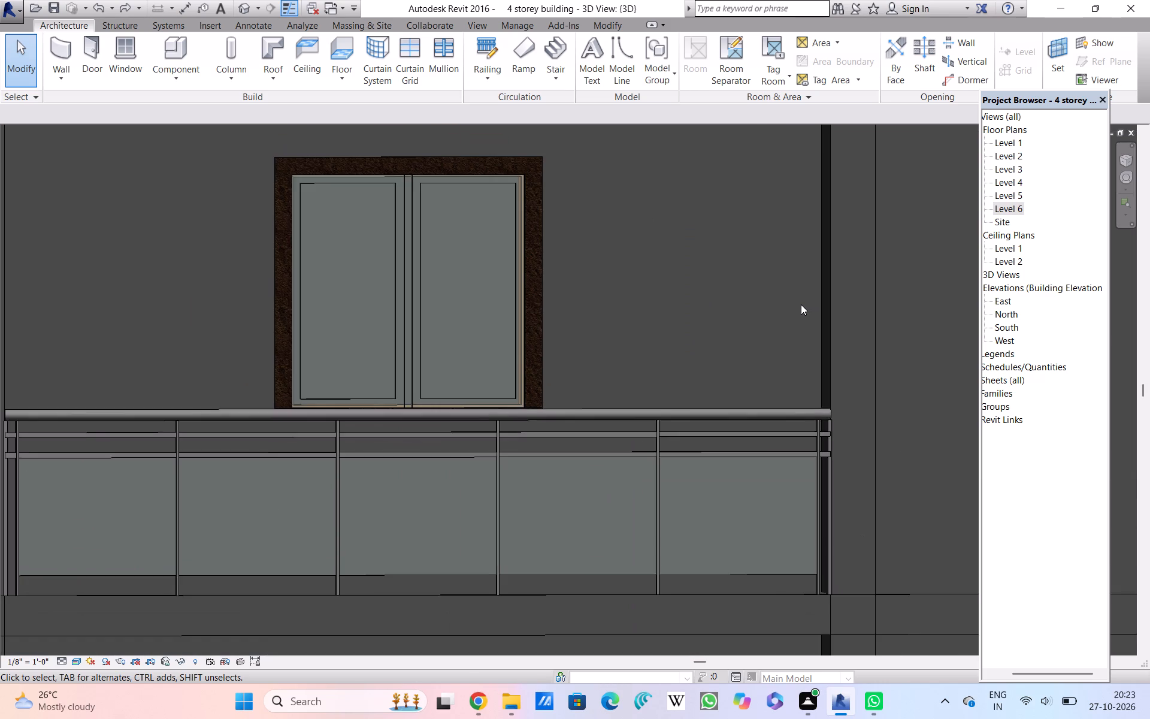
scroll(801, 304, "down", 12)
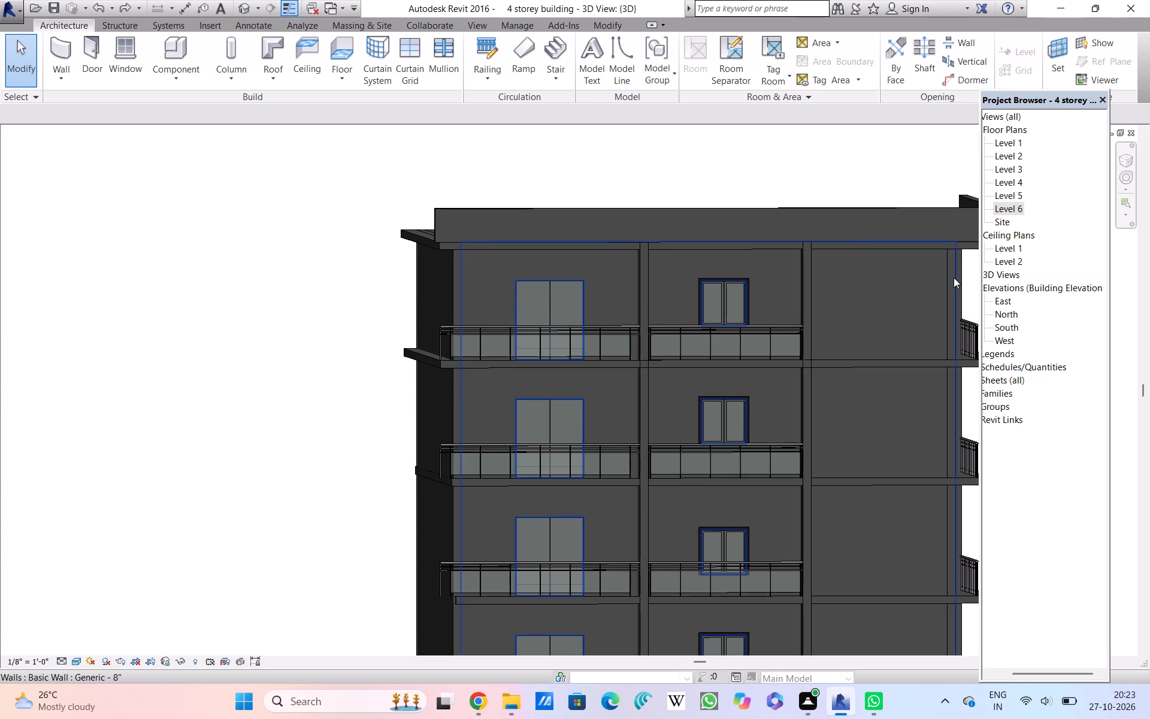
Examine the blank wall surface at the building's far corner on the top storey, up close and within the front.
scroll(948, 276, "up", 4)
scroll(937, 276, "down", 1)
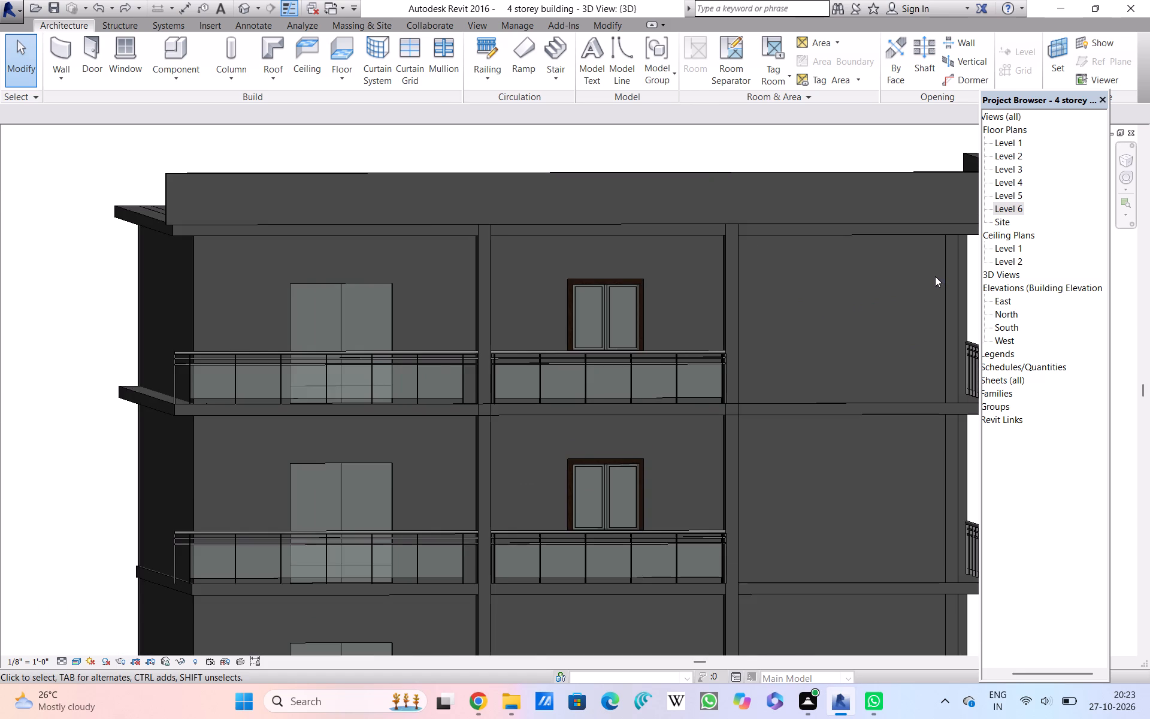
scroll(928, 279, "down", 1)
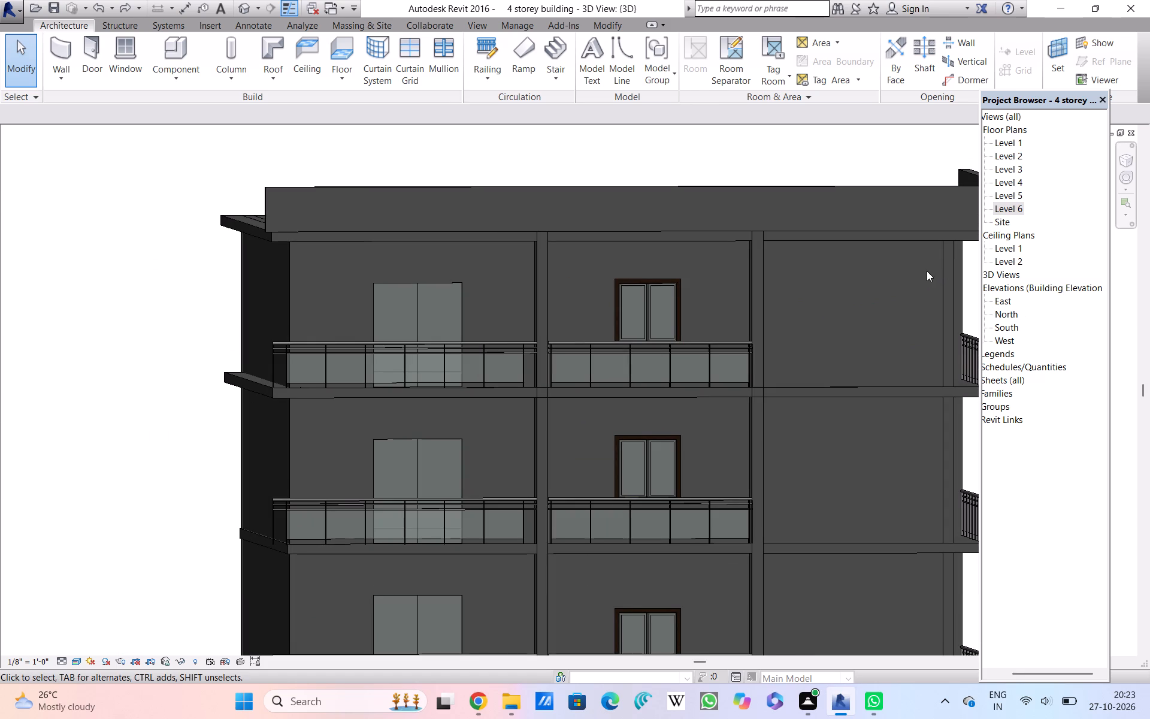
scroll(925, 273, "up", 8)
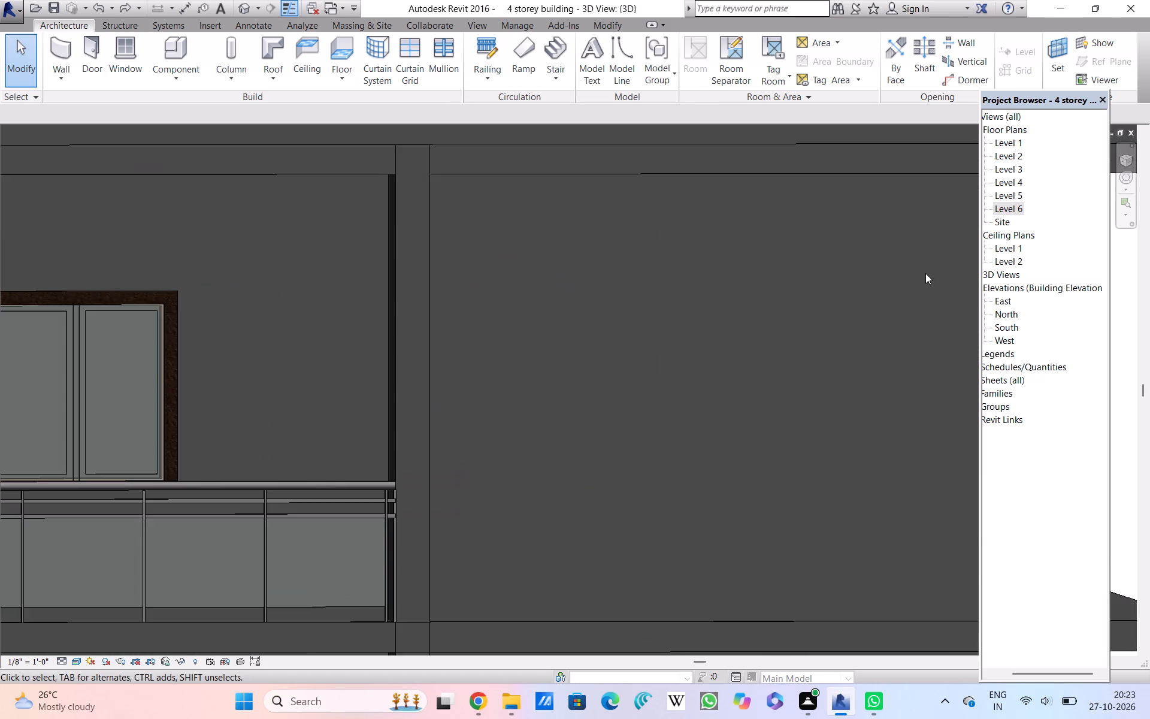
scroll(925, 273, "up", 5)
scroll(925, 273, "down", 3)
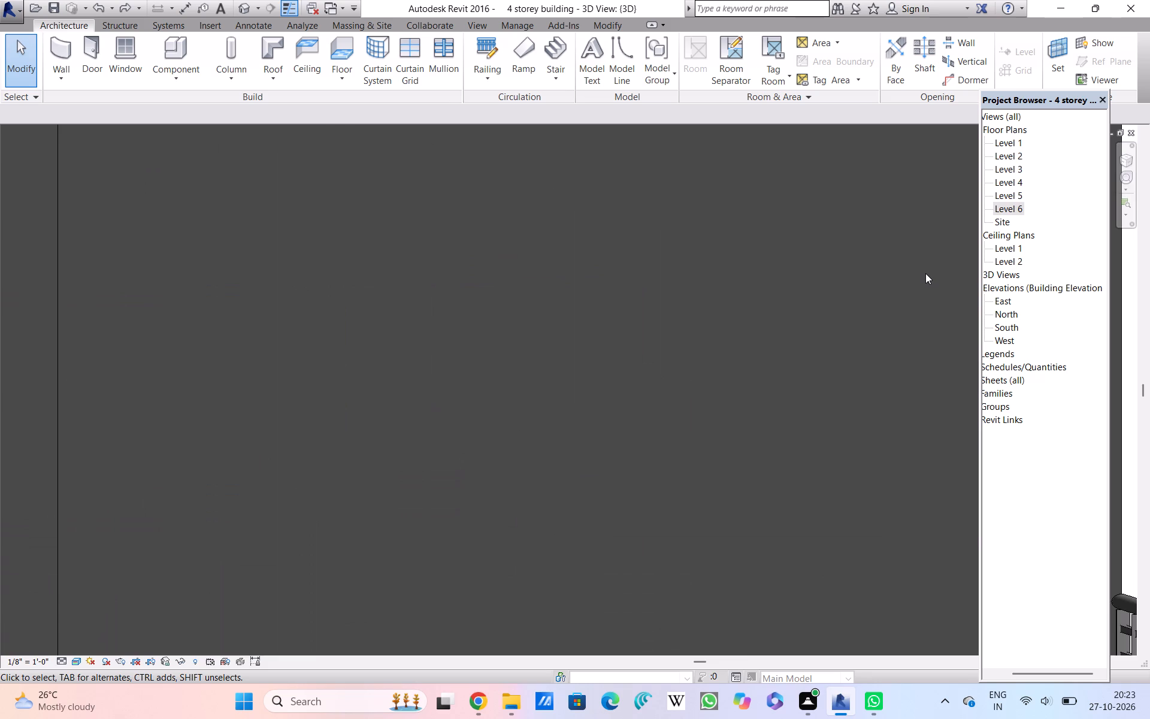
scroll(925, 273, "down", 12)
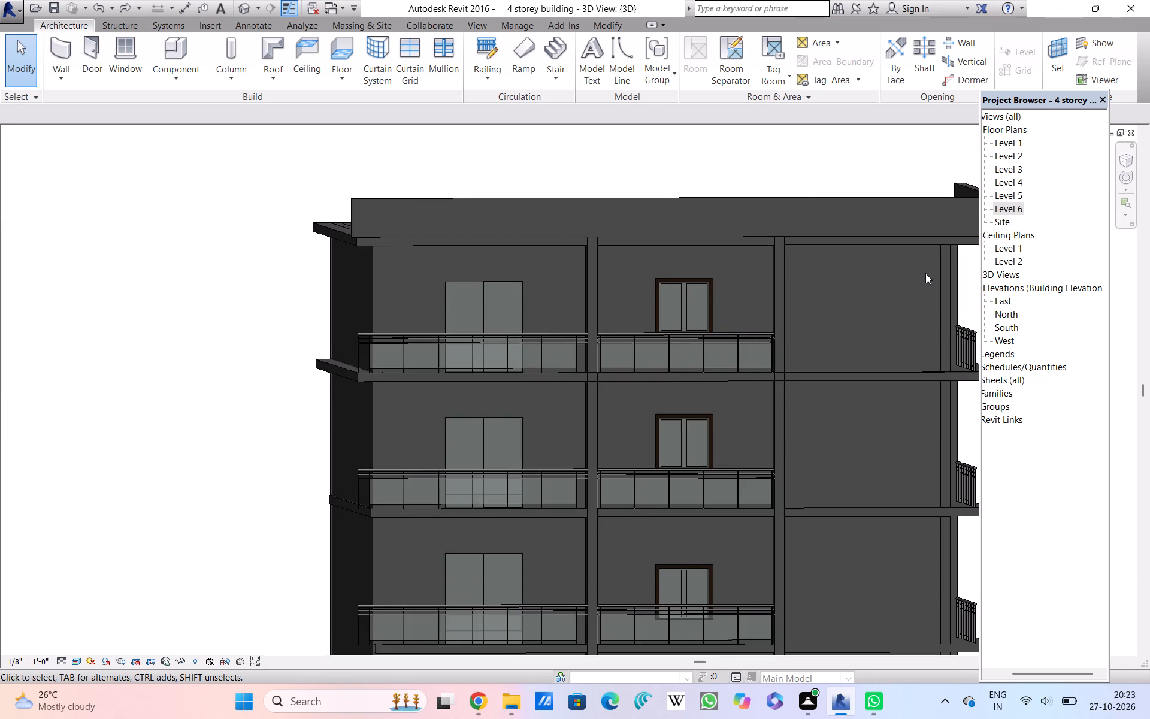
Inspect the junction between the top casement window's bay and the neighbouring blank wall bay.
scroll(925, 273, "up", 1)
scroll(925, 273, "down", 1)
scroll(925, 273, "up", 3)
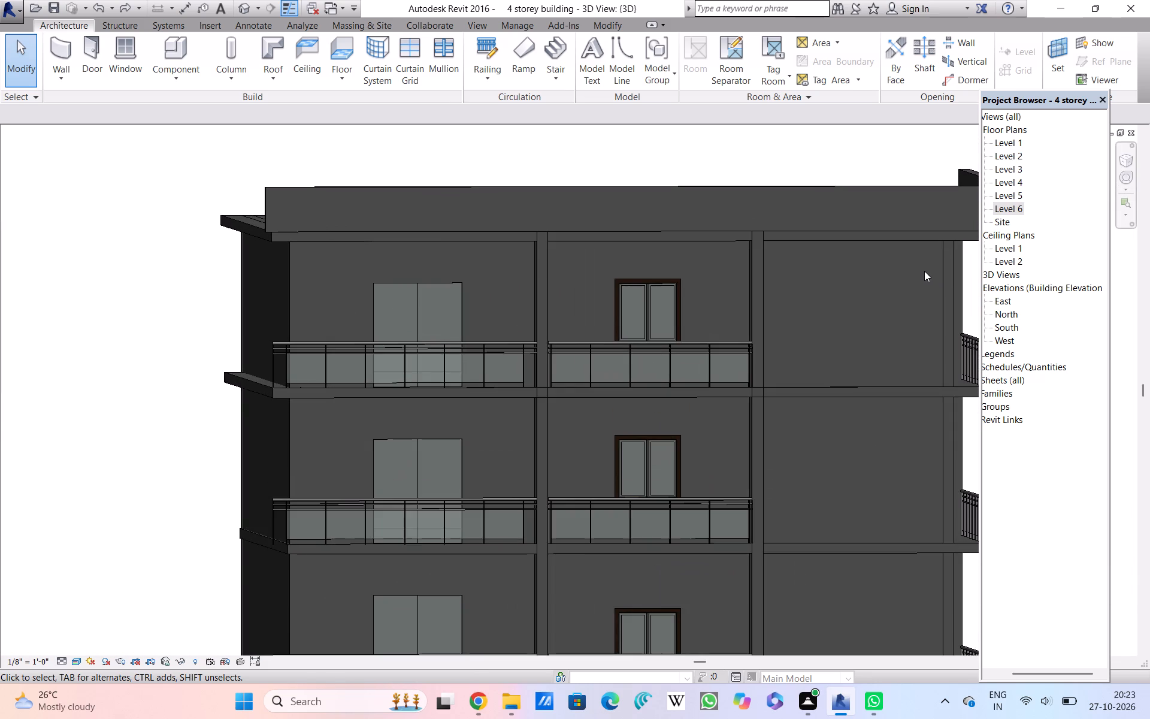
scroll(924, 271, "up", 7)
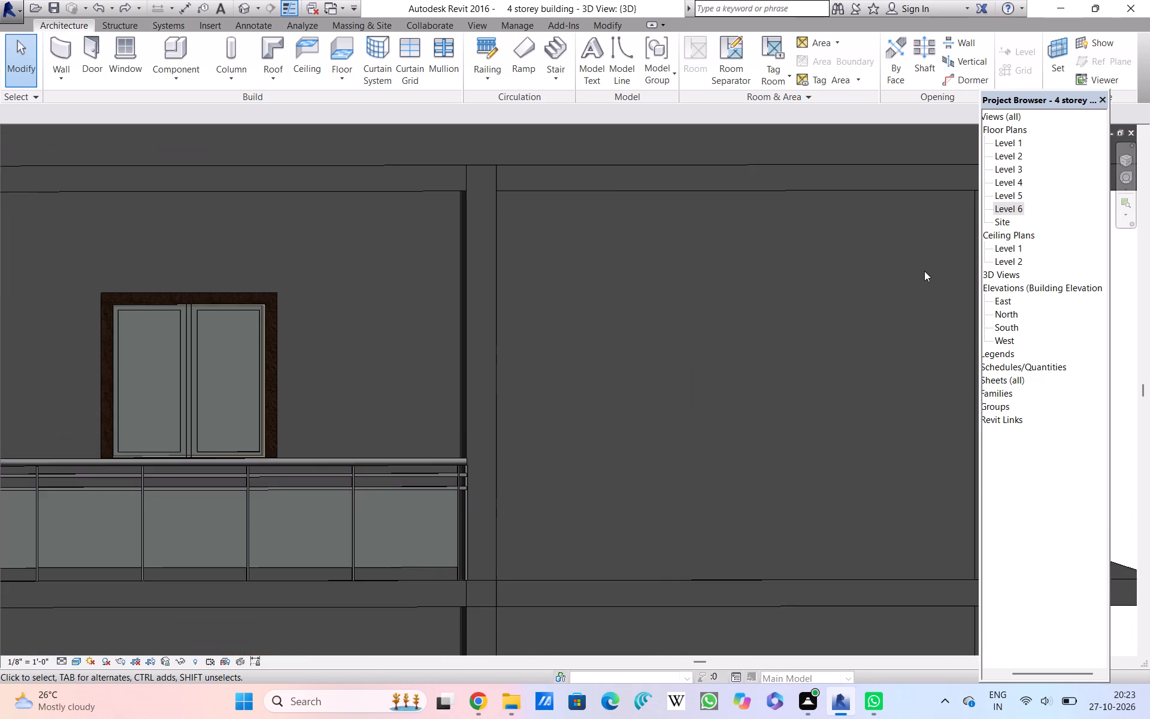
scroll(924, 271, "up", 3)
scroll(924, 271, "down", 14)
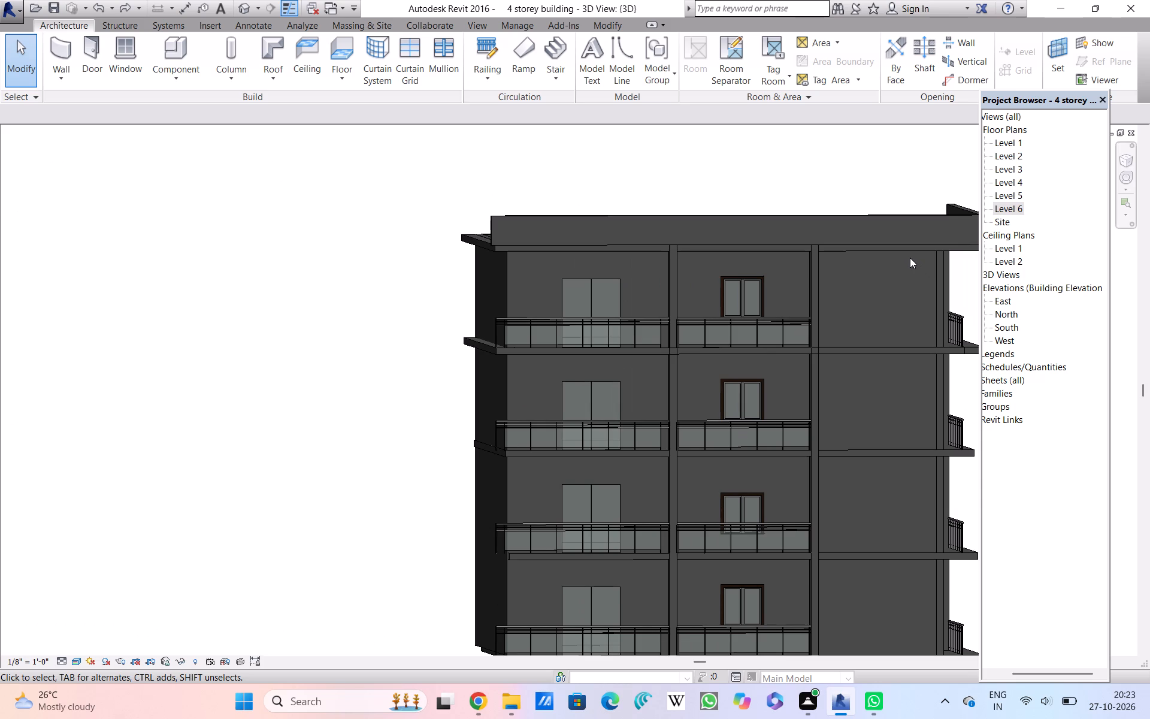
Inspect the top storey's blank wall bay and adjoining railing end again, finishing with the upper three storeys in view.
scroll(903, 273, "up", 2)
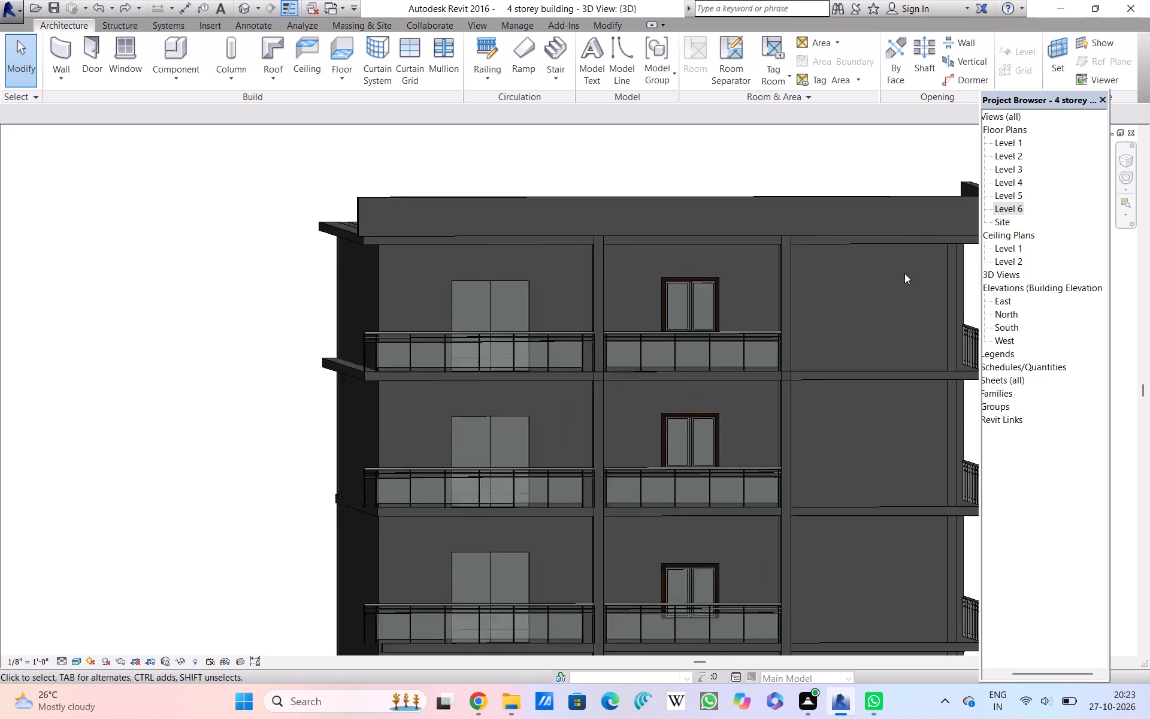
scroll(904, 273, "up", 9)
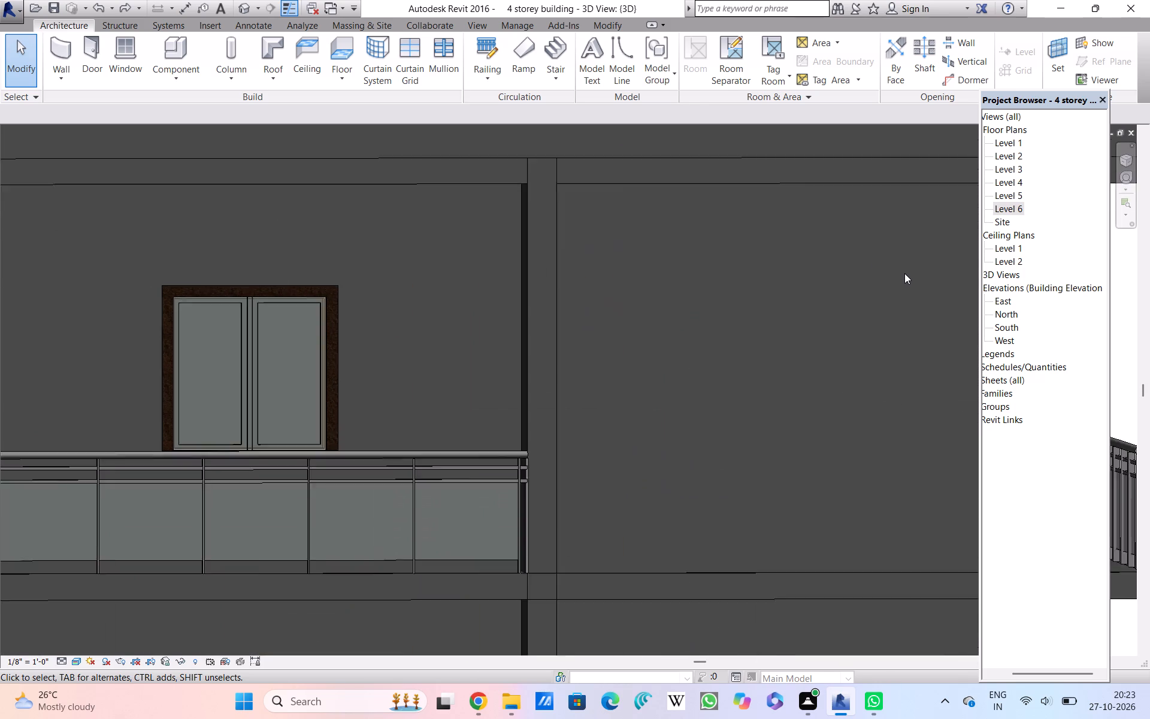
scroll(904, 273, "up", 6)
scroll(903, 274, "down", 2)
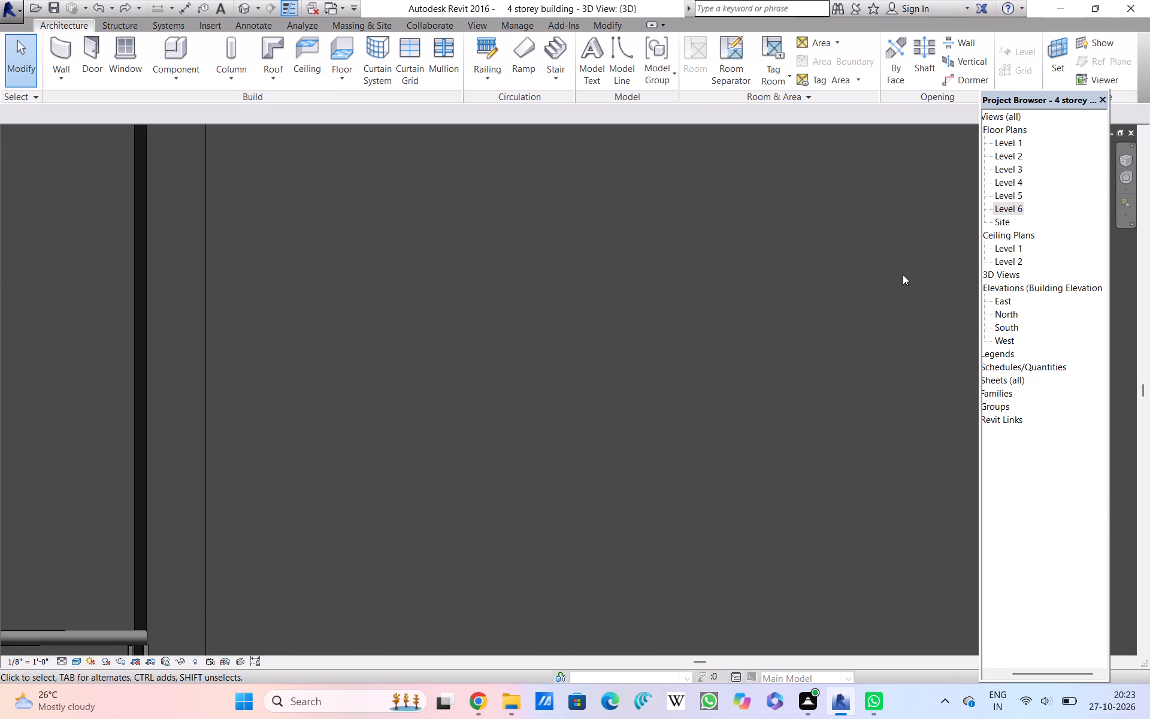
scroll(903, 274, "down", 13)
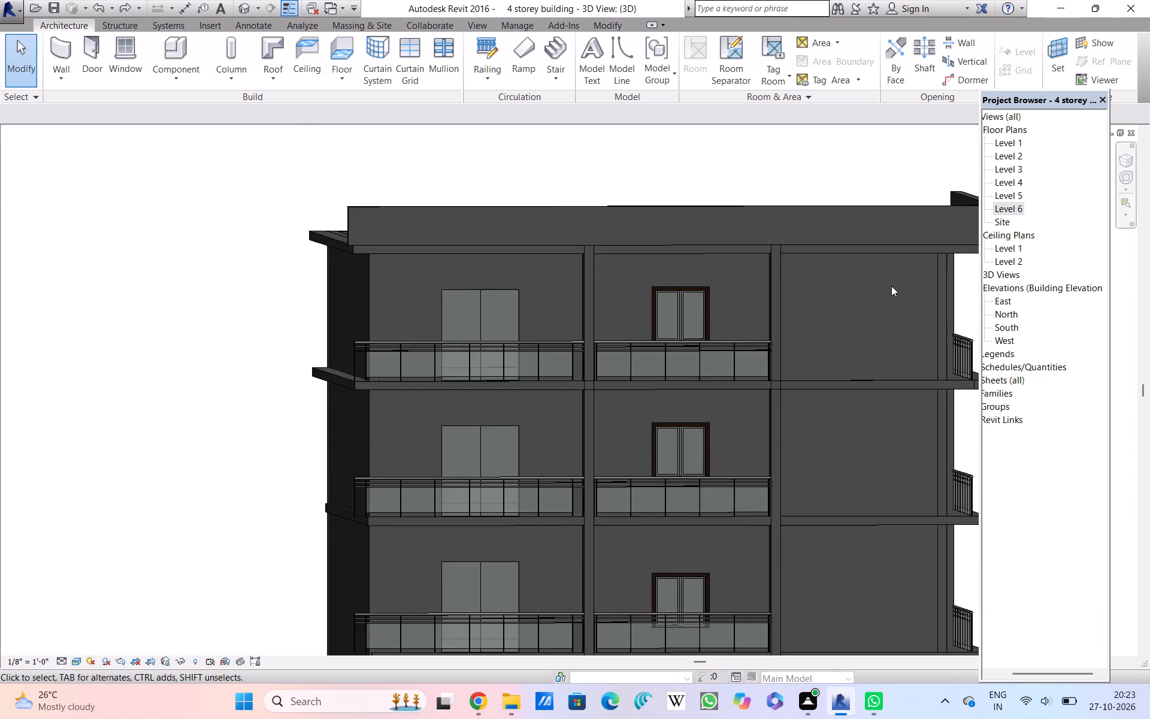
Review the building's front, comparing the blank wall bay with the neighbouring door and window bays on the upper storeys.
scroll(891, 286, "down", 5)
scroll(891, 286, "up", 1)
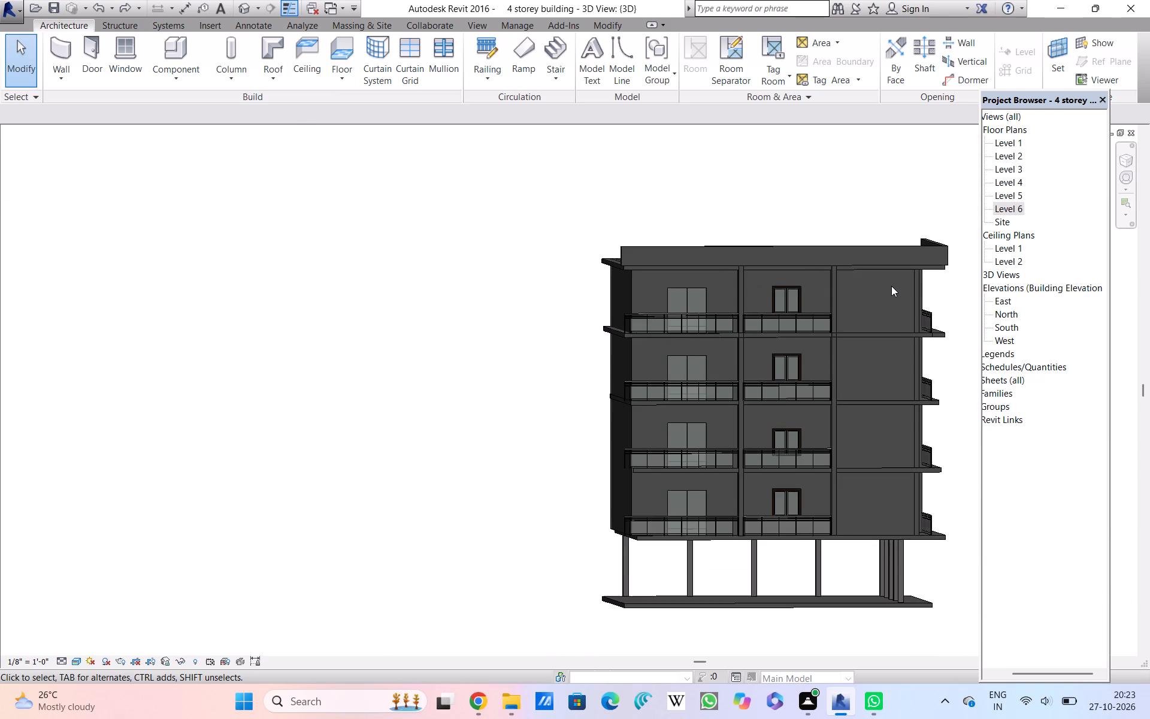
scroll(898, 352, "up", 5)
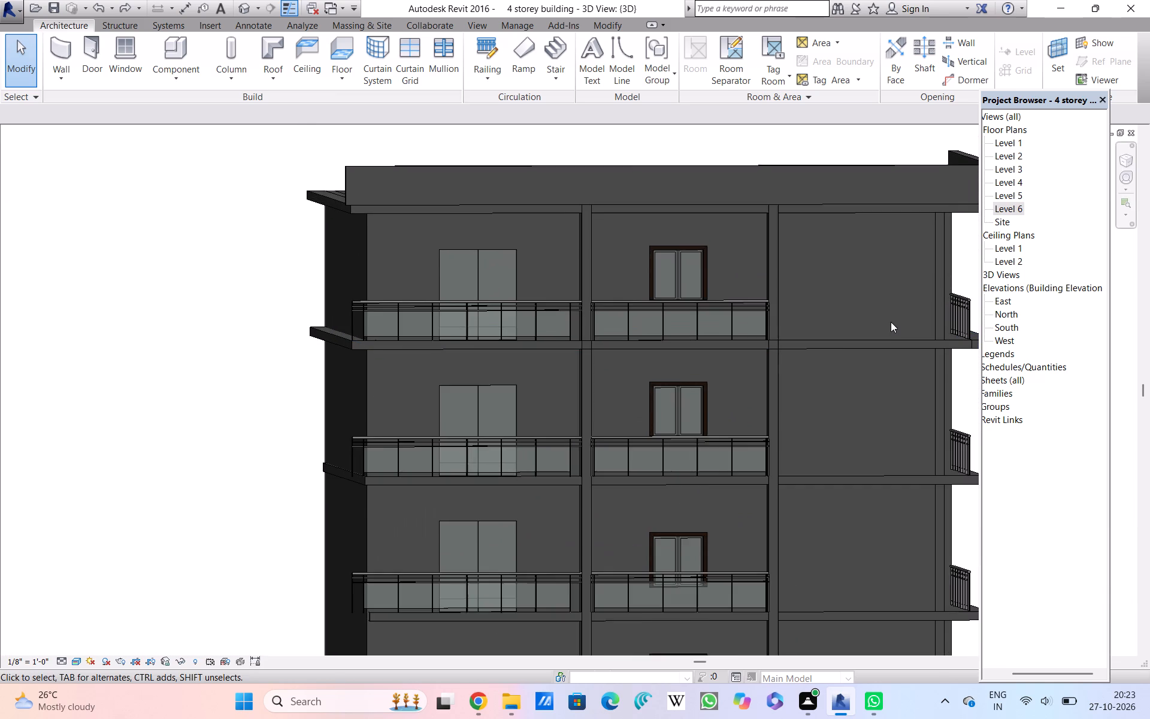
scroll(891, 322, "up", 3)
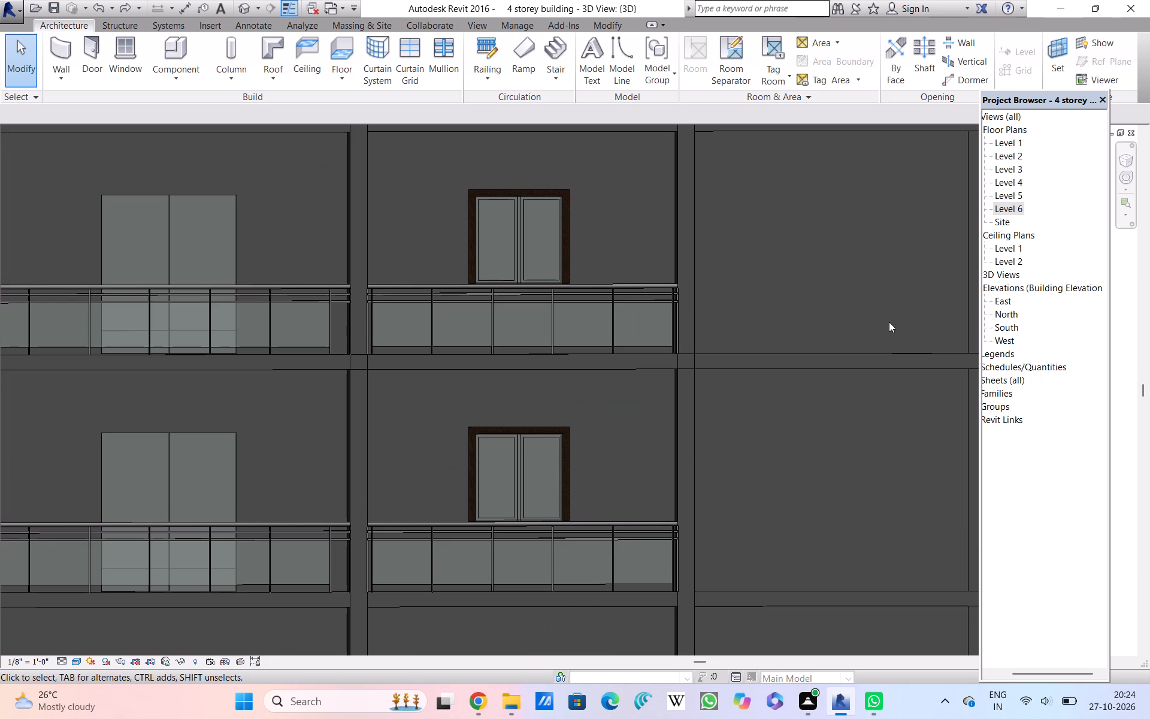
scroll(880, 330, "down", 4)
scroll(876, 339, "up", 2)
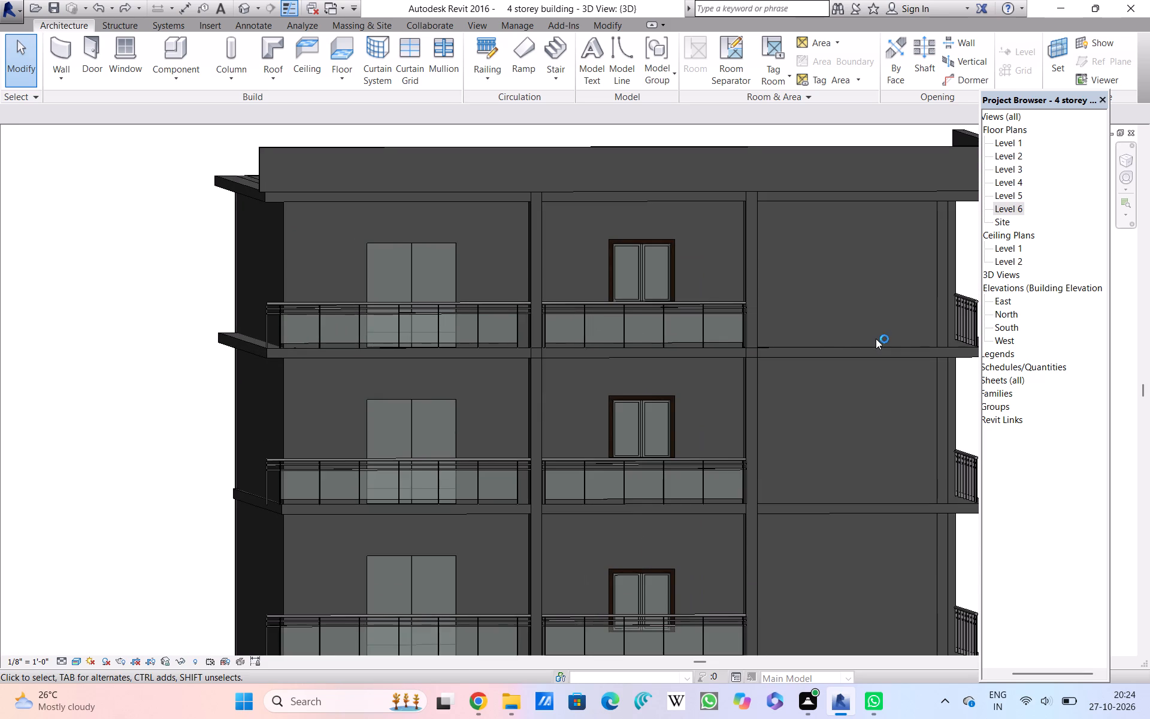
scroll(876, 339, "down", 2)
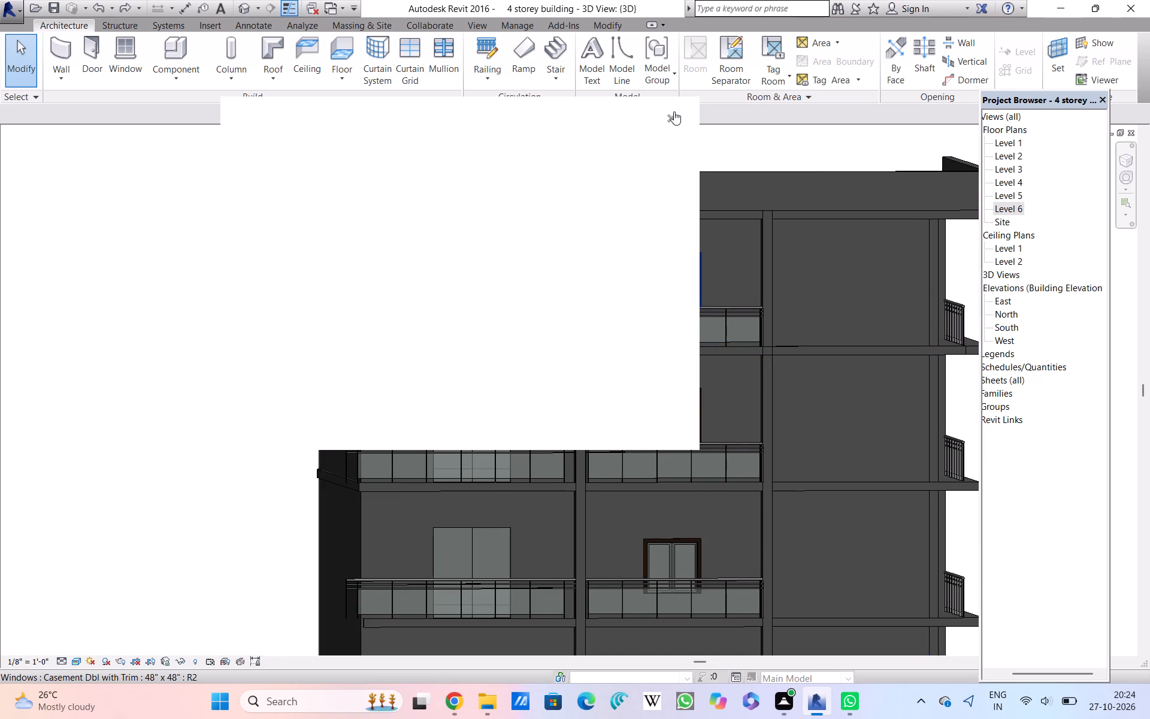
Dismiss the blank notification card covering the 3D view.
left_click(674, 111)
Inspect the blank wall bay below the top storey up close, including its junction with the adjoining glass railing.
scroll(900, 461, "up", 2)
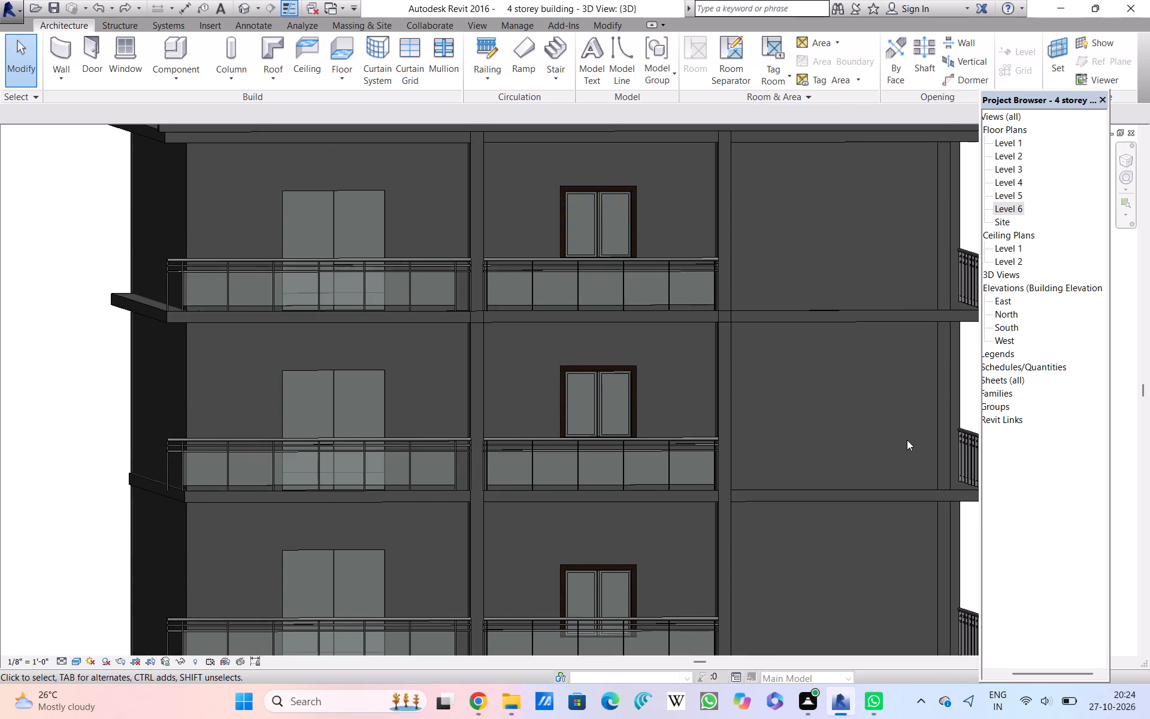
scroll(907, 440, "up", 9)
scroll(907, 442, "down", 1)
scroll(907, 443, "up", 1)
scroll(907, 443, "down", 1)
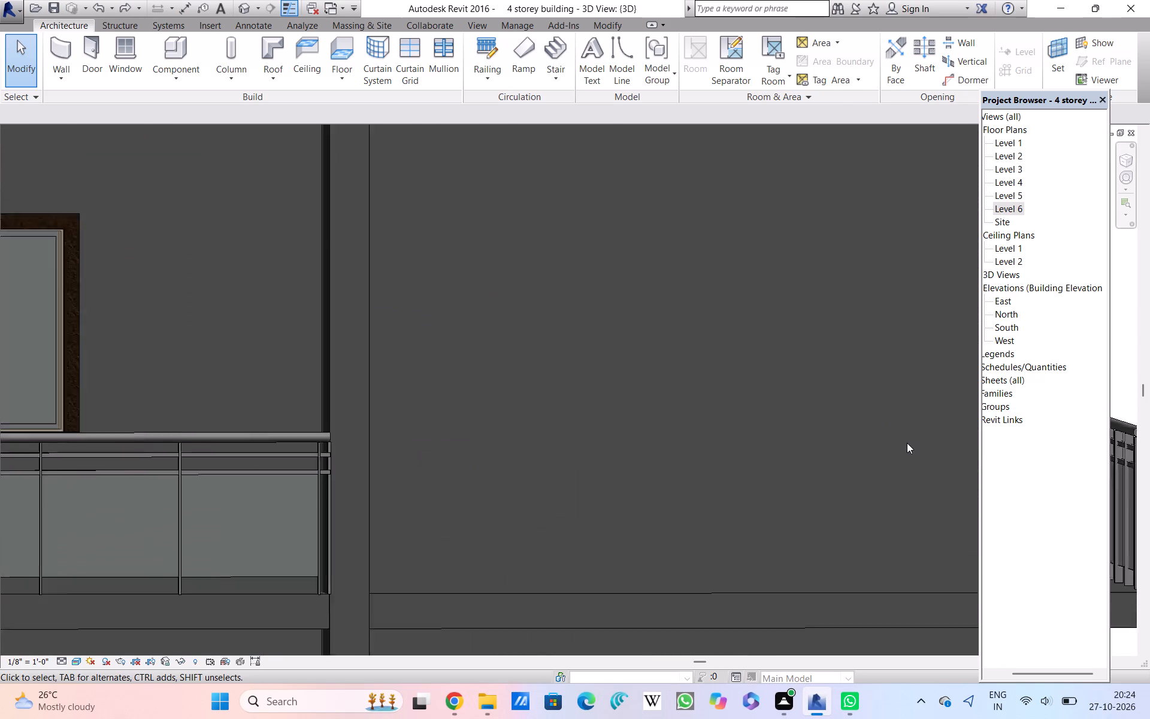
scroll(907, 443, "down", 9)
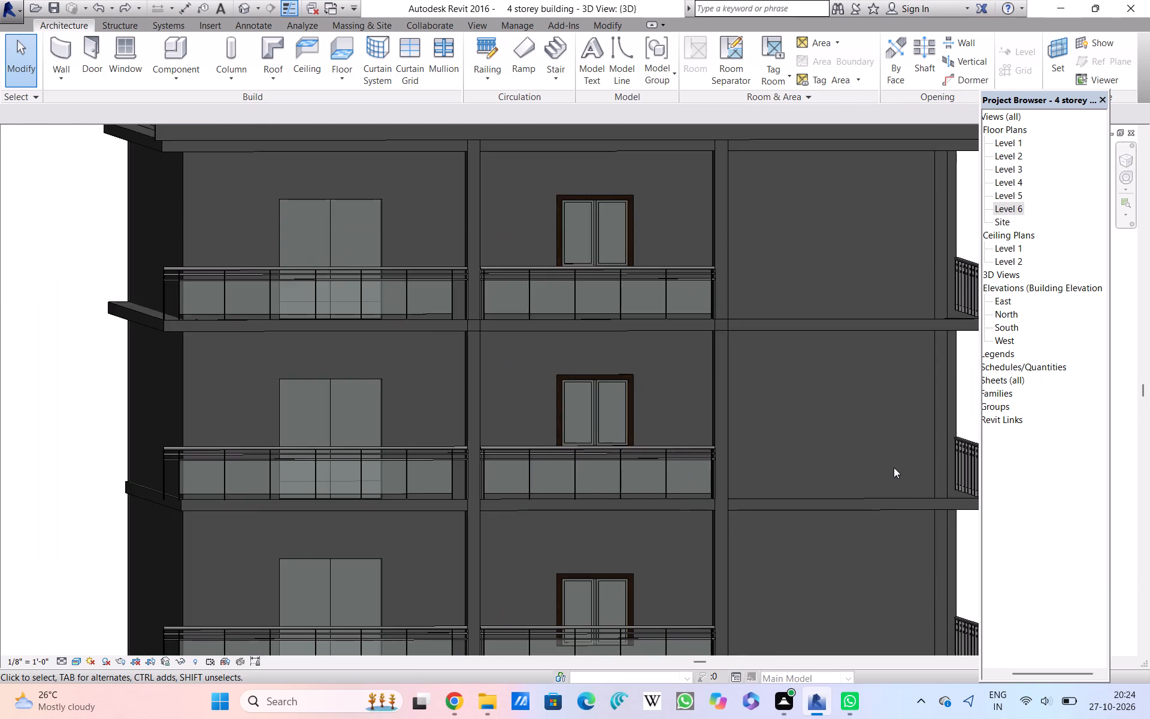
scroll(889, 478, "down", 1)
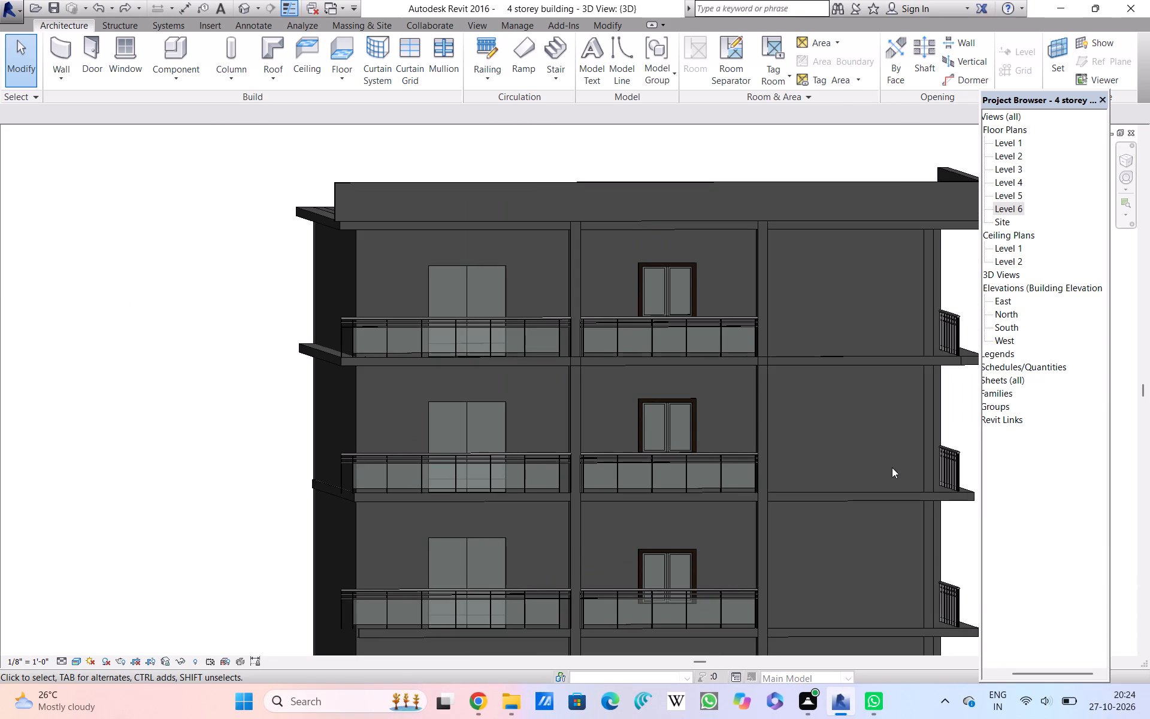
Examine the floor edge running beneath the casement window bay and blank wall bay on the middle storeys.
scroll(891, 482, "down", 2)
scroll(891, 483, "up", 4)
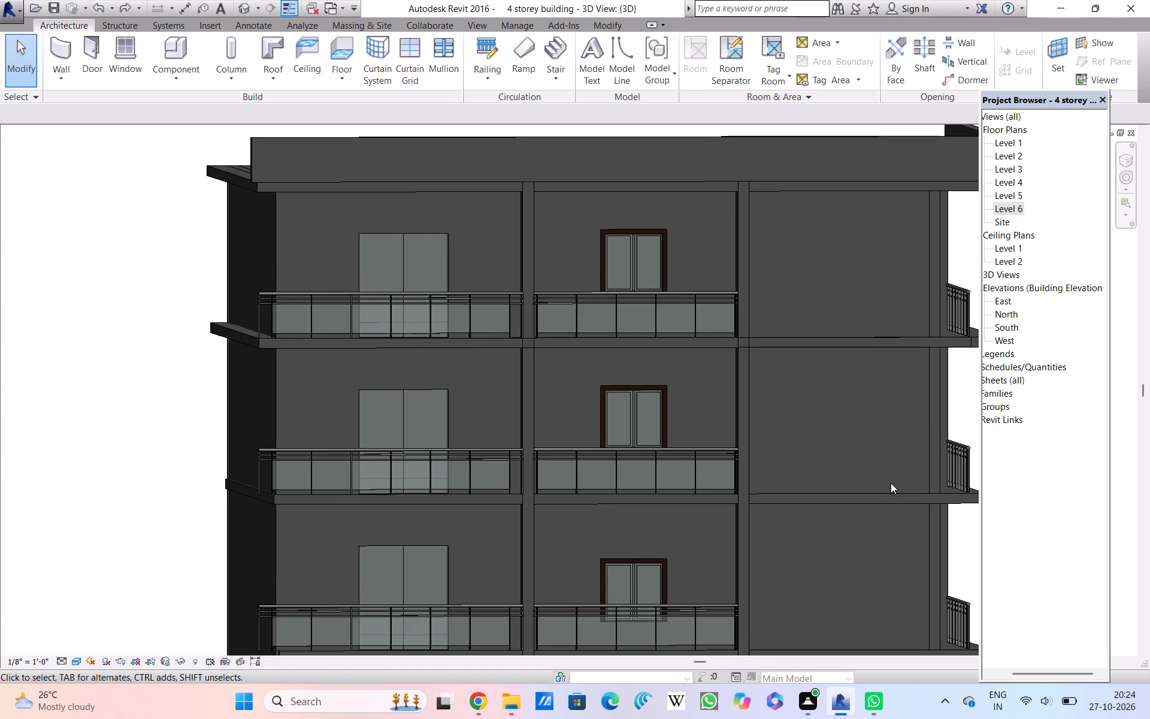
scroll(890, 484, "up", 5)
scroll(882, 502, "down", 2)
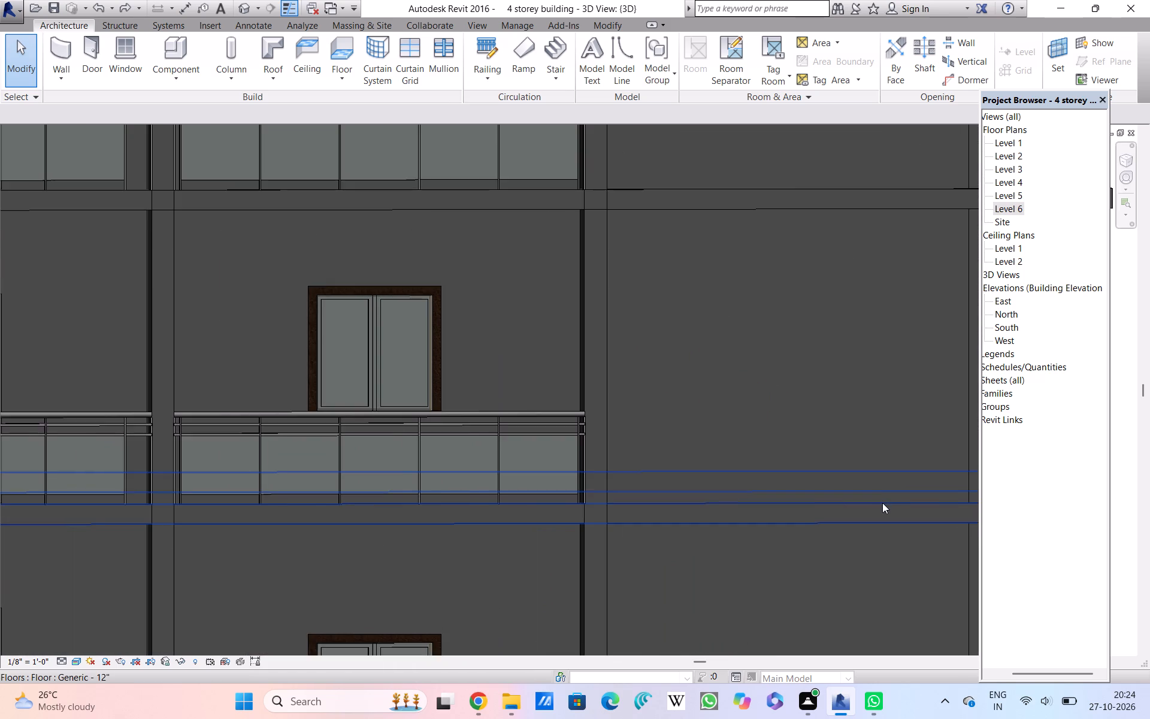
scroll(881, 506, "down", 7)
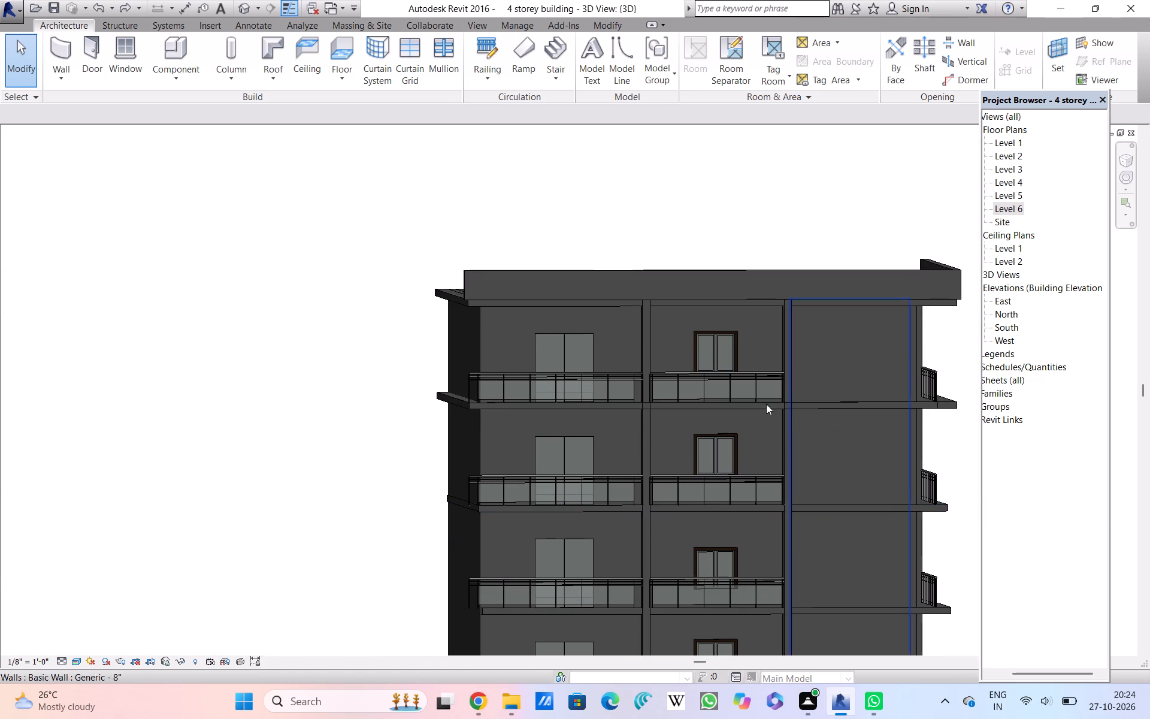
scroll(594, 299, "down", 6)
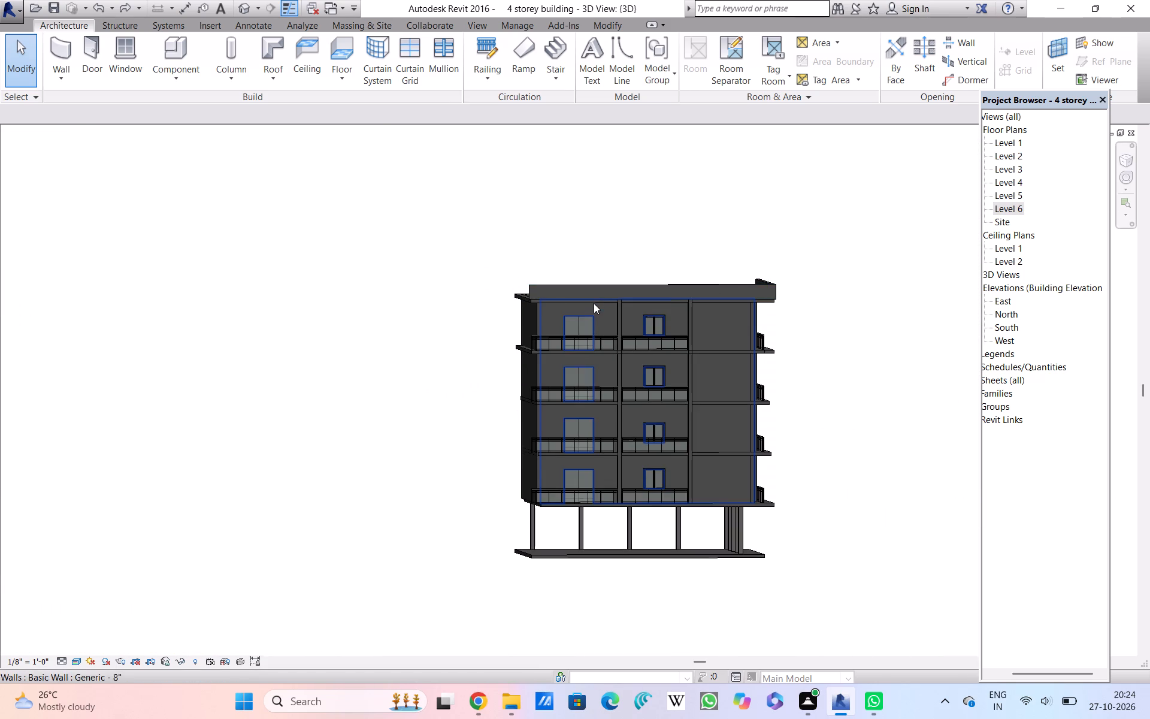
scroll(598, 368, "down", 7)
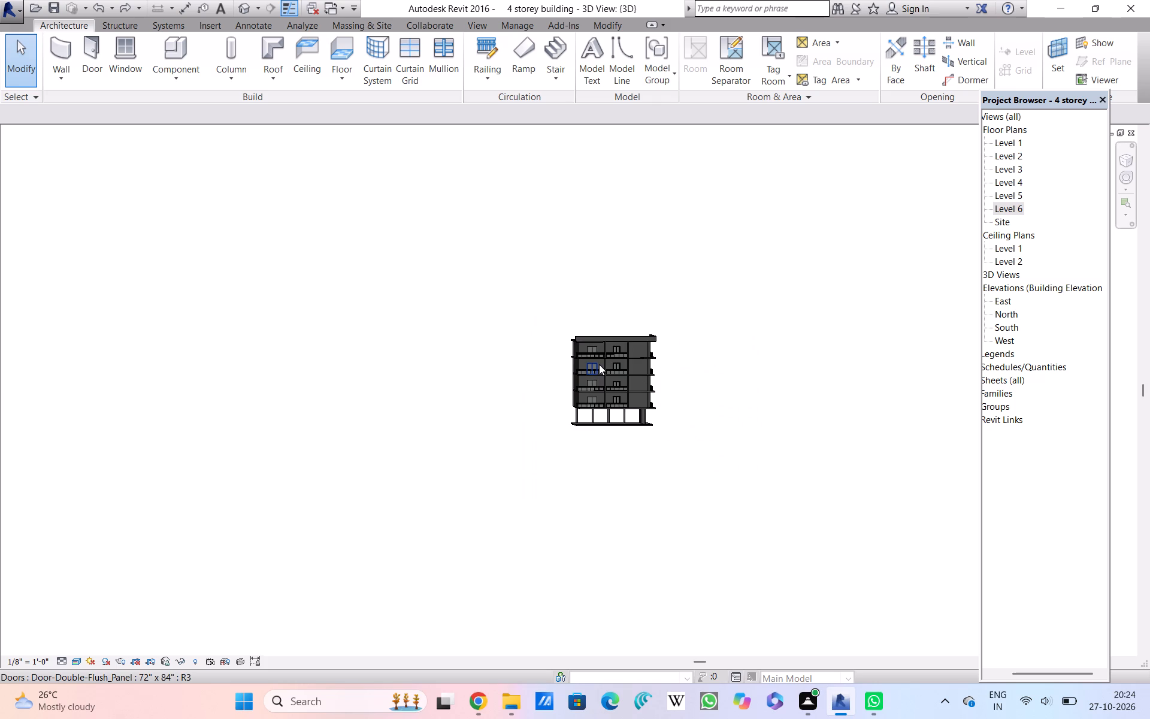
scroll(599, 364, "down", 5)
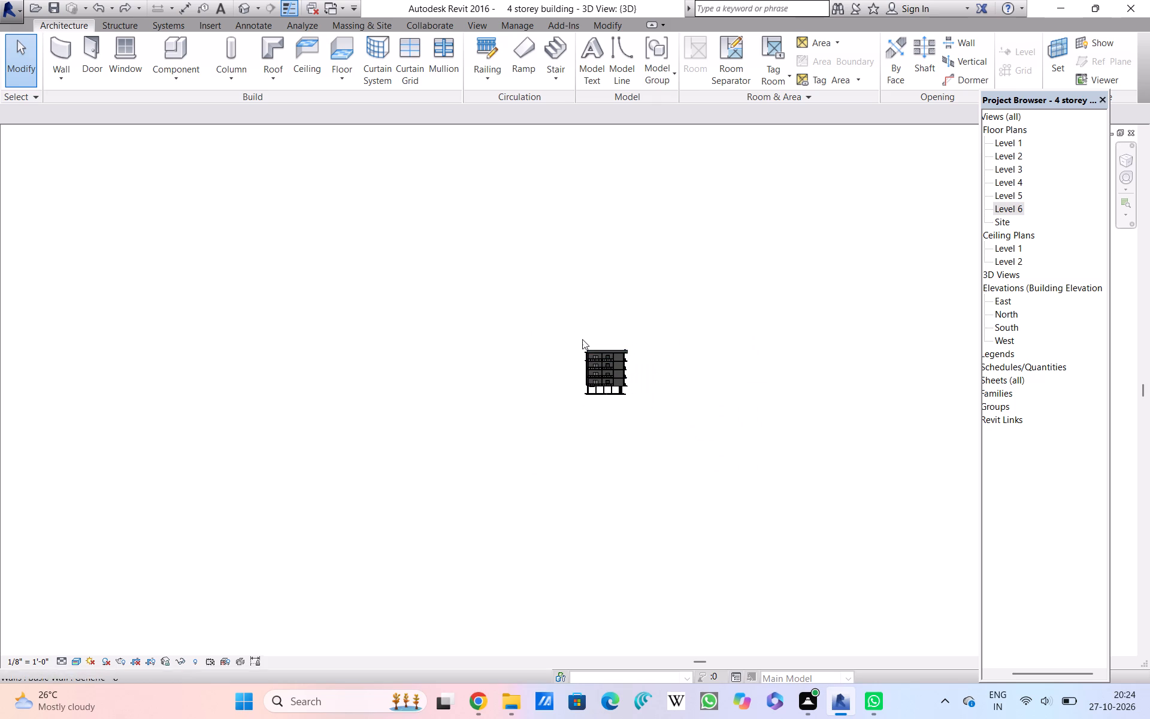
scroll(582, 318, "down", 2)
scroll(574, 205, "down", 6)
Examine the roof edge and the top storey's far corner, including the side balcony railing.
scroll(587, 271, "up", 3)
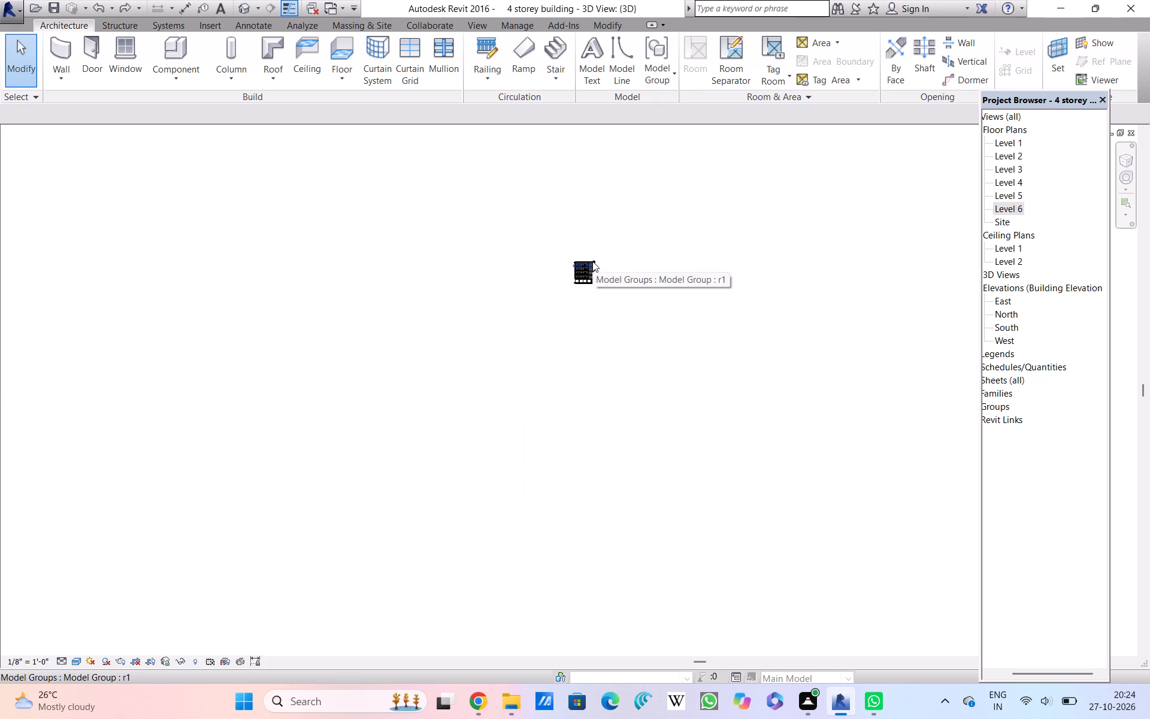
scroll(592, 261, "up", 13)
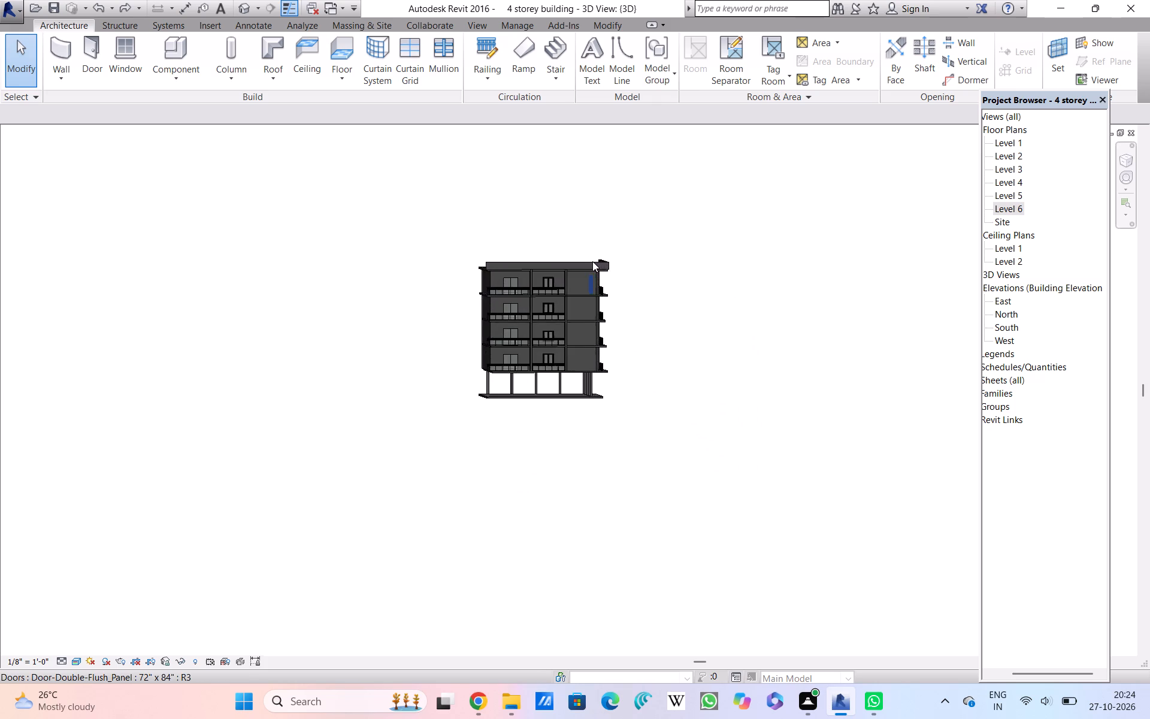
scroll(592, 261, "up", 14)
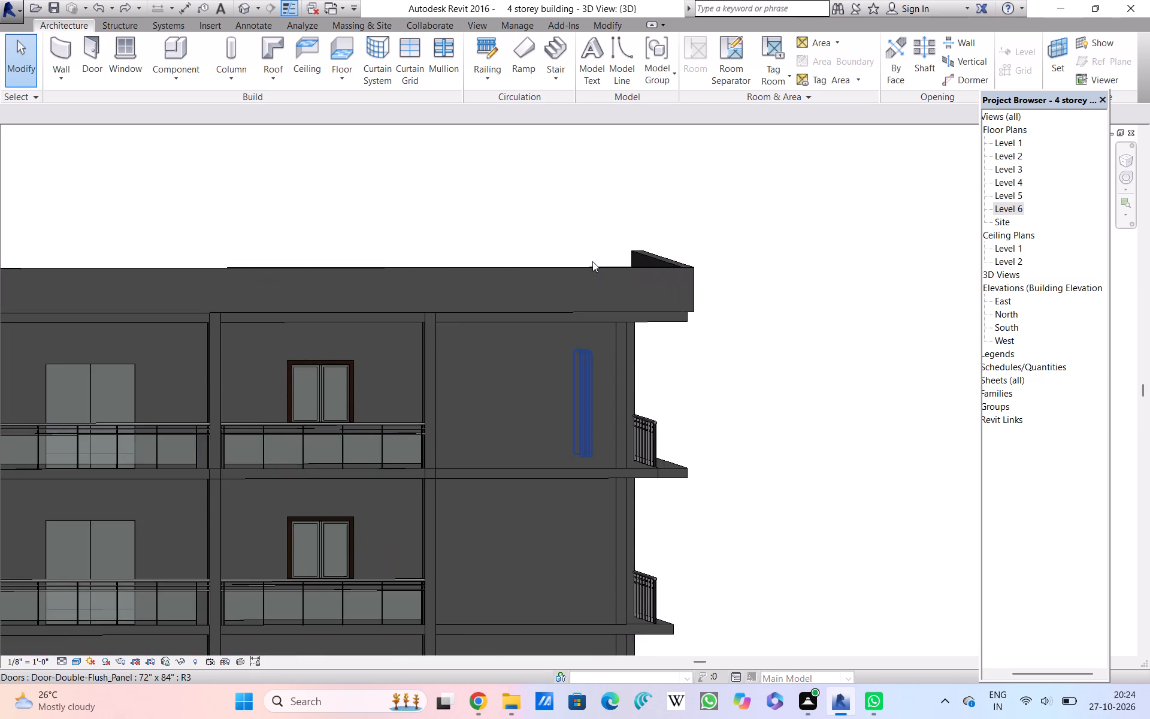
scroll(592, 261, "up", 1)
scroll(592, 261, "down", 8)
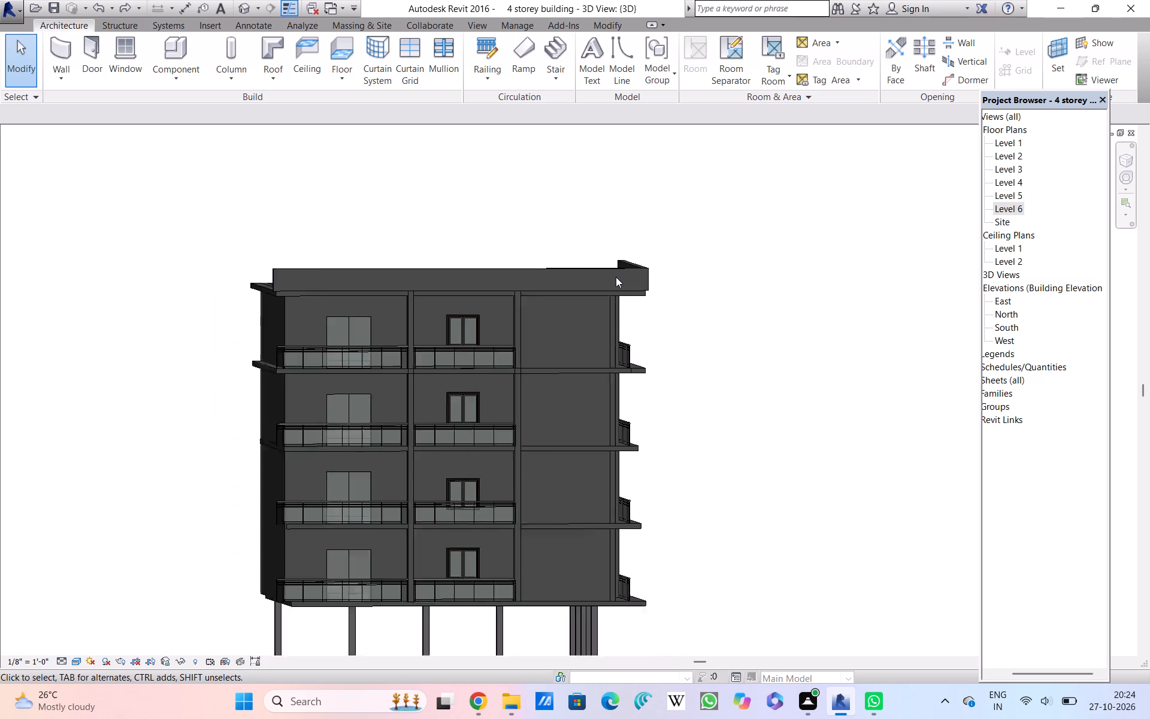
scroll(481, 398, "up", 2)
scroll(514, 349, "up", 2)
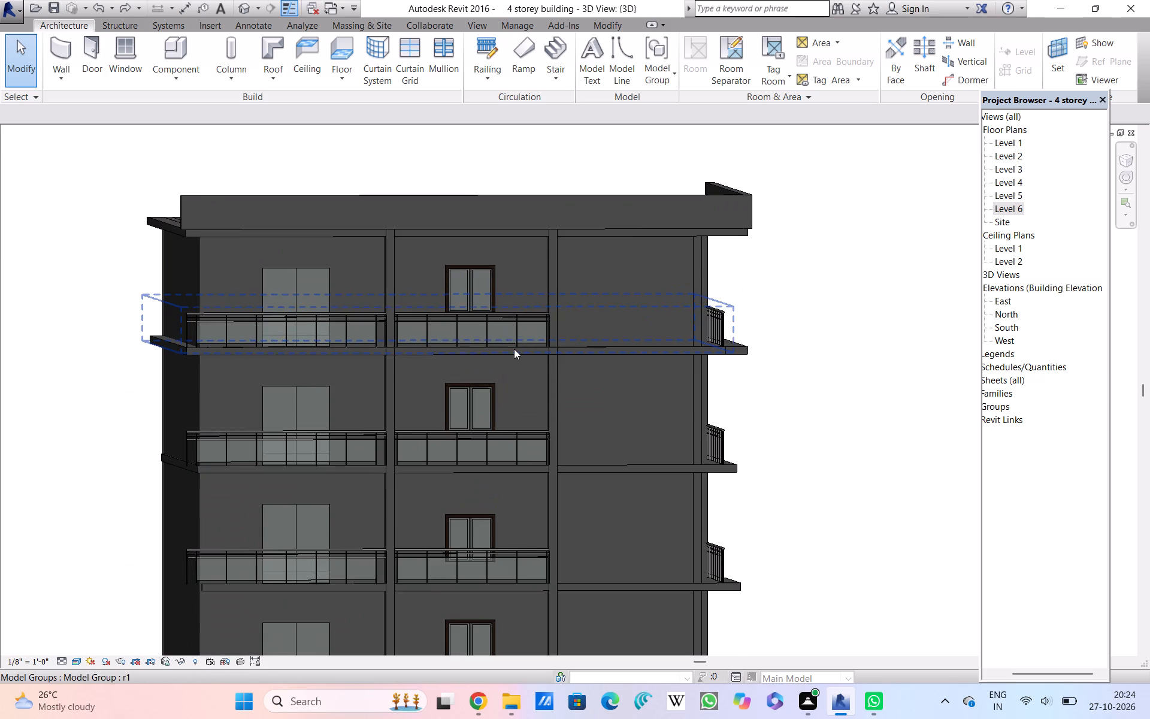
Inspect the casement windows and glass railings on the upper storeys, up close and within the whole front.
scroll(514, 349, "up", 4)
scroll(513, 427, "down", 2)
scroll(513, 431, "up", 2)
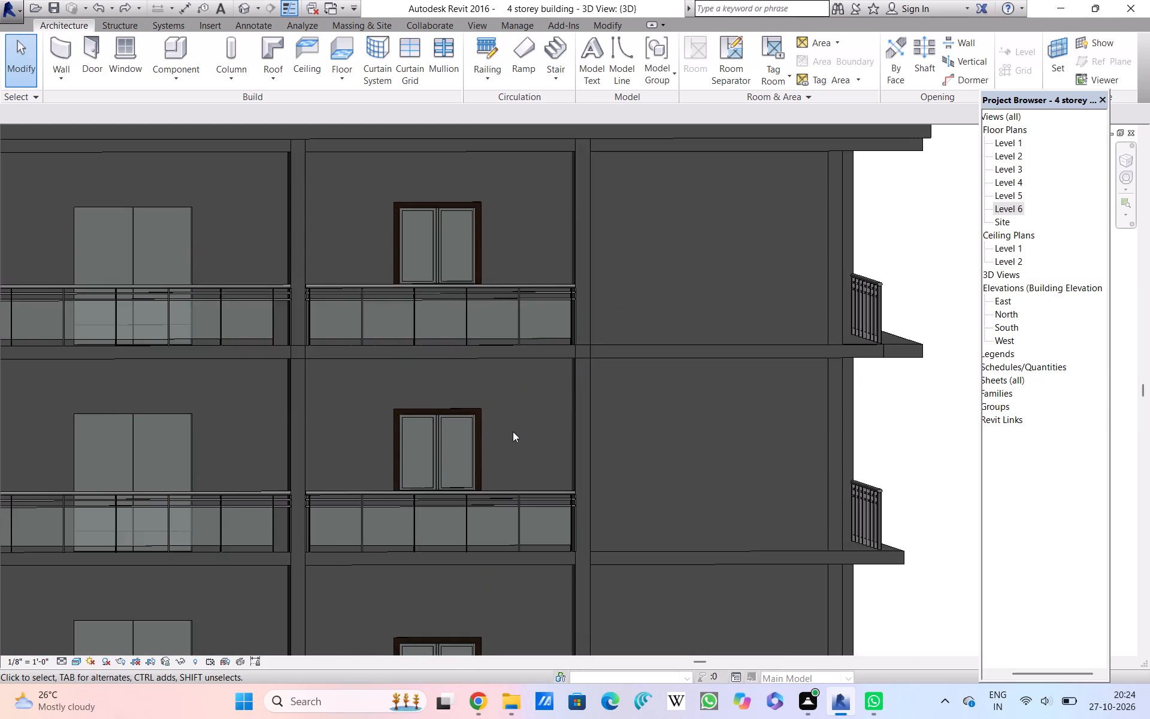
scroll(513, 431, "down", 1)
scroll(513, 419, "up", 2)
scroll(513, 407, "down", 1)
scroll(513, 406, "up", 1)
scroll(512, 368, "down", 1)
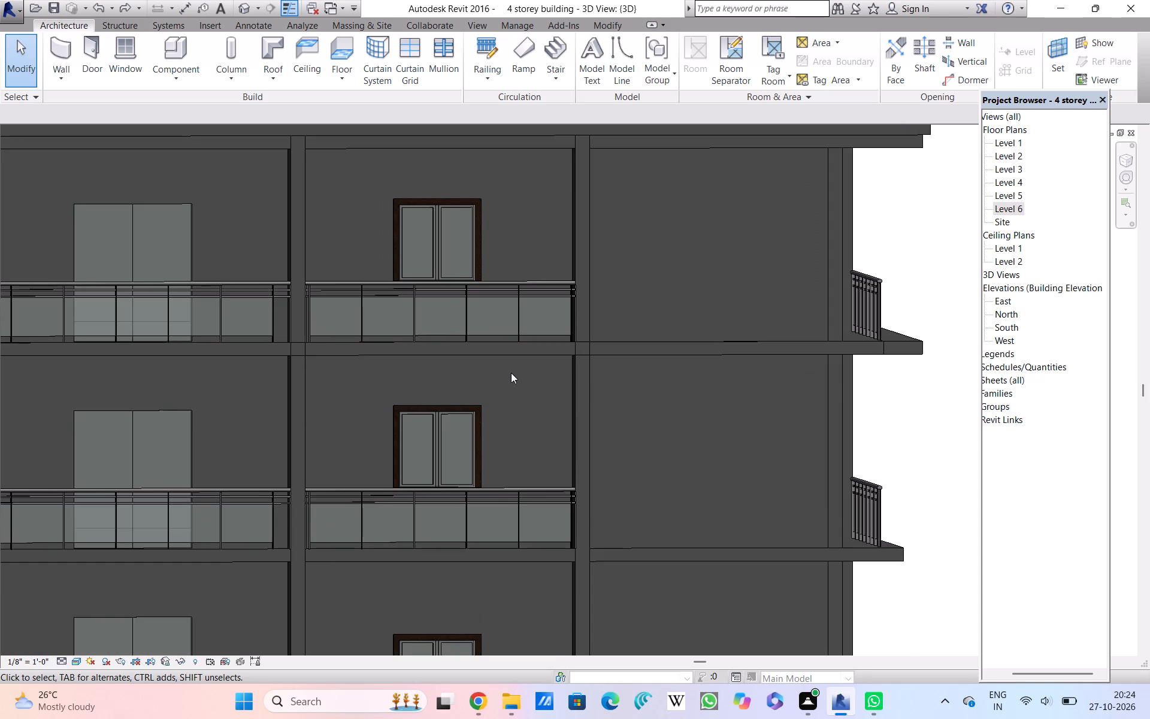
scroll(513, 369, "down", 3)
scroll(513, 369, "up", 6)
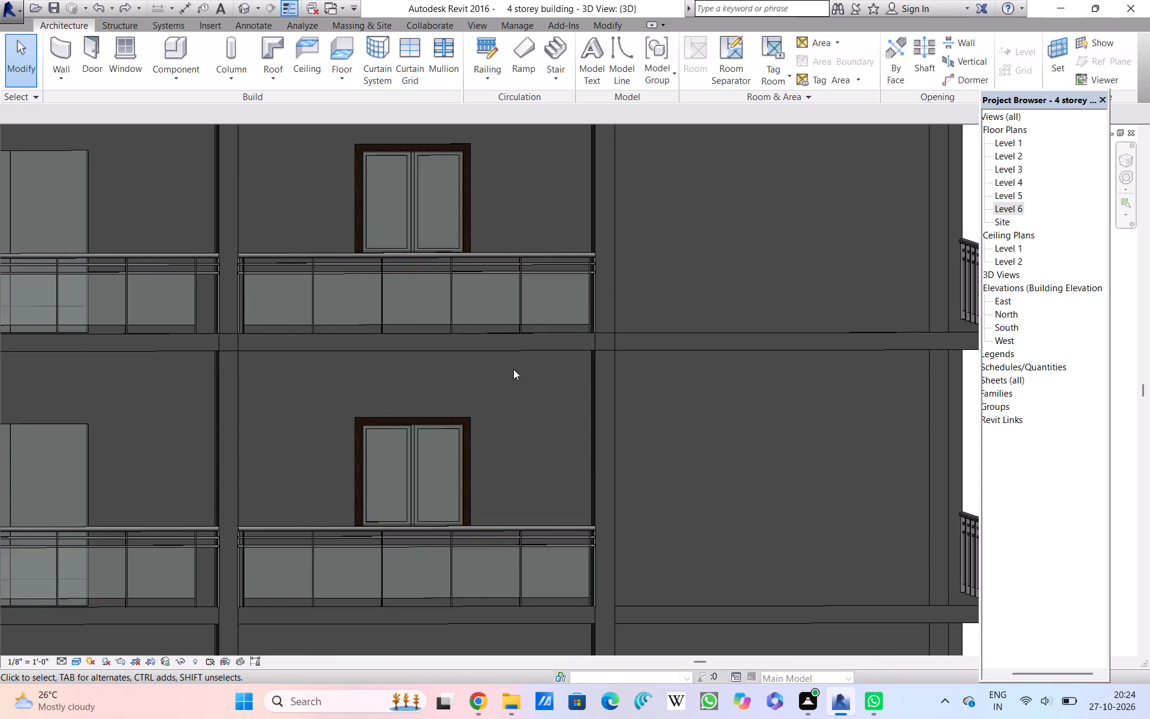
scroll(513, 369, "up", 3)
scroll(513, 369, "down", 9)
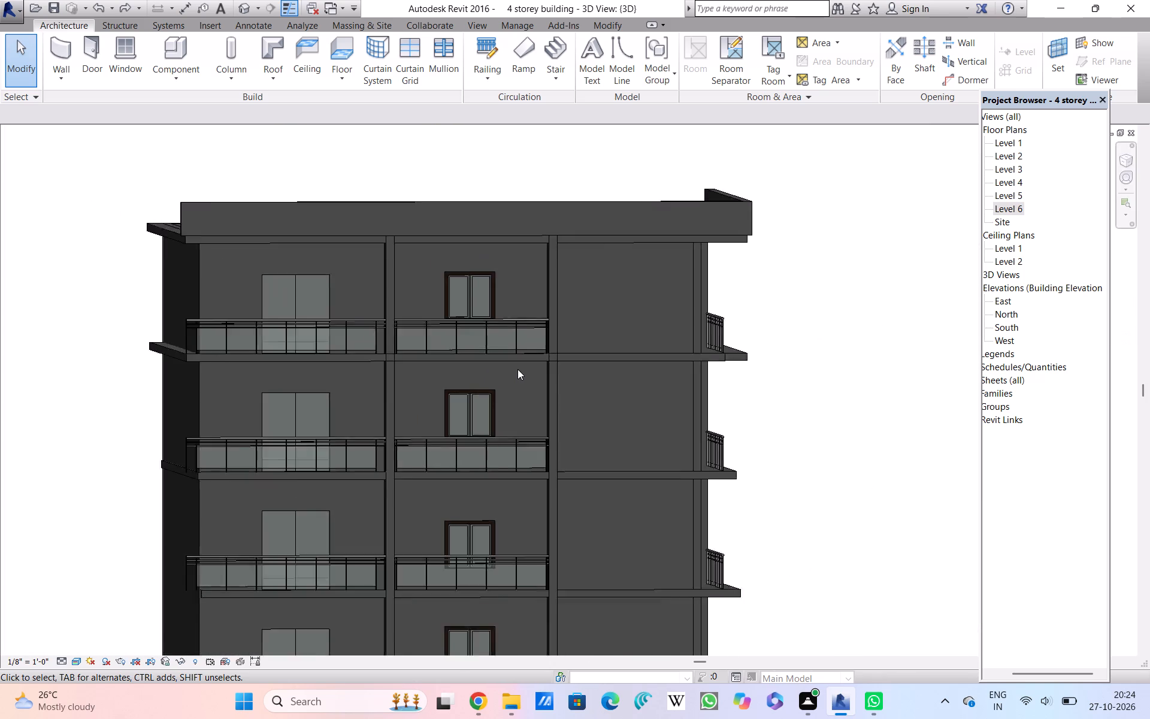
scroll(517, 369, "down", 4)
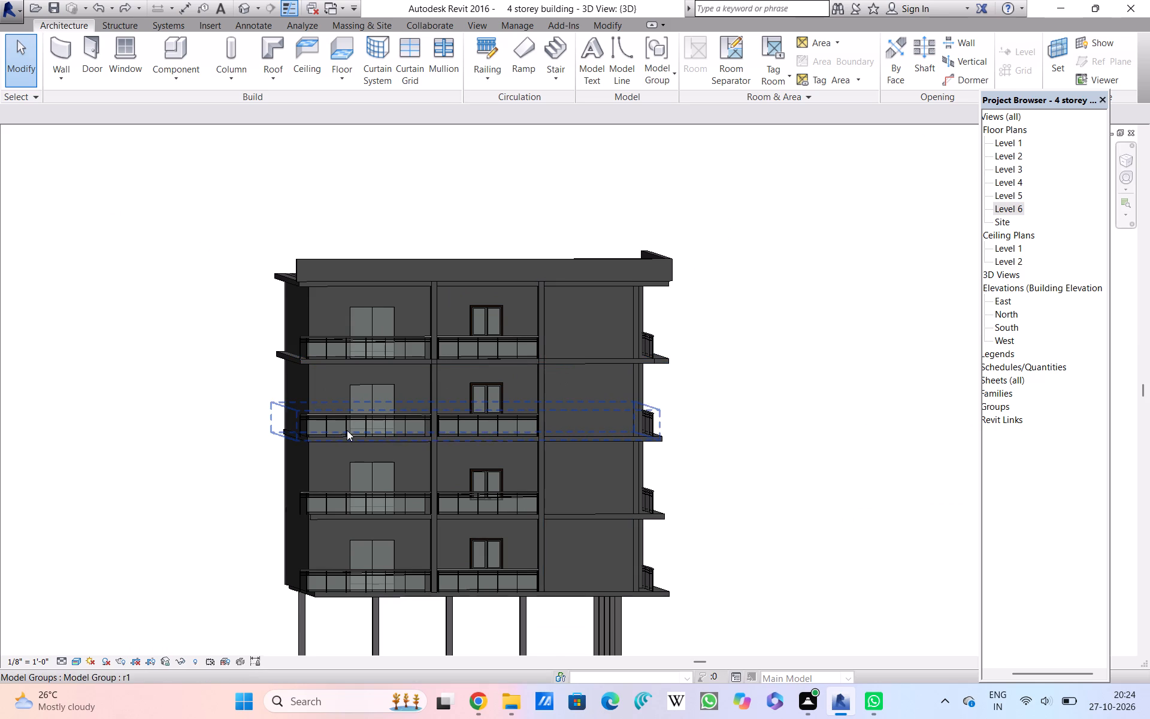
Inspect the double balcony door, glass railing and floor edge one storey below the top.
scroll(347, 430, "up", 12)
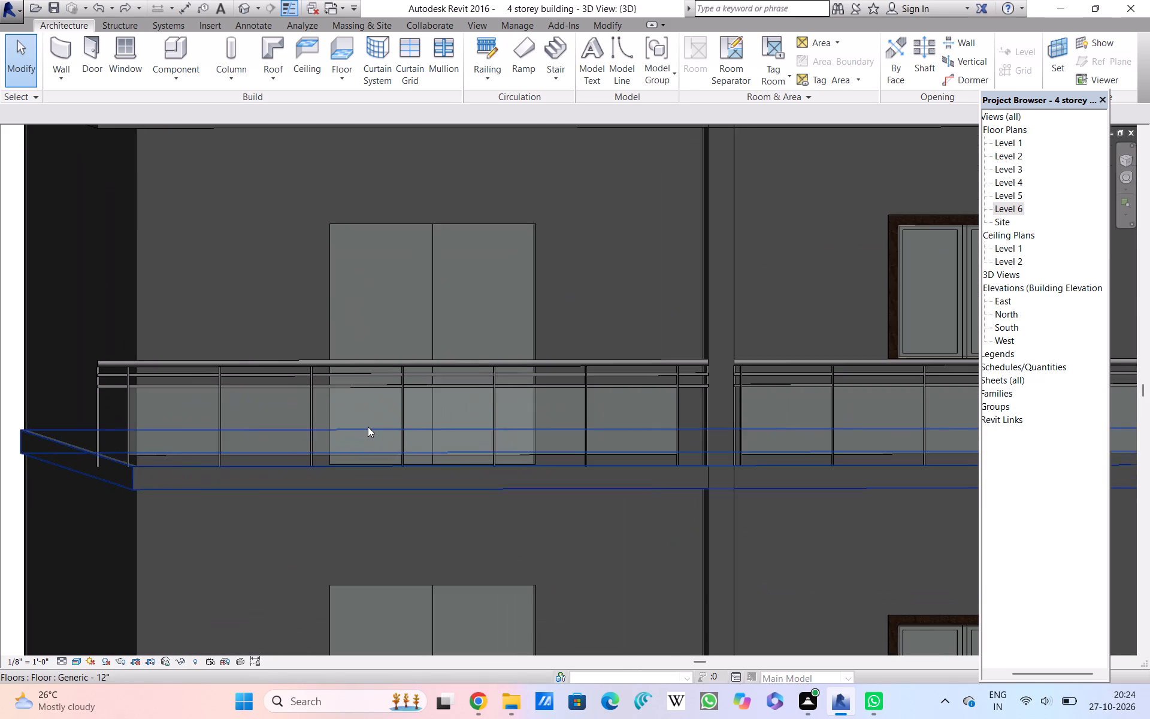
scroll(368, 427, "up", 4)
scroll(368, 427, "down", 2)
scroll(368, 427, "up", 1)
scroll(368, 427, "down", 1)
scroll(368, 427, "up", 2)
scroll(368, 427, "down", 3)
scroll(368, 427, "up", 3)
scroll(368, 427, "down", 3)
scroll(368, 427, "up", 2)
scroll(368, 427, "down", 2)
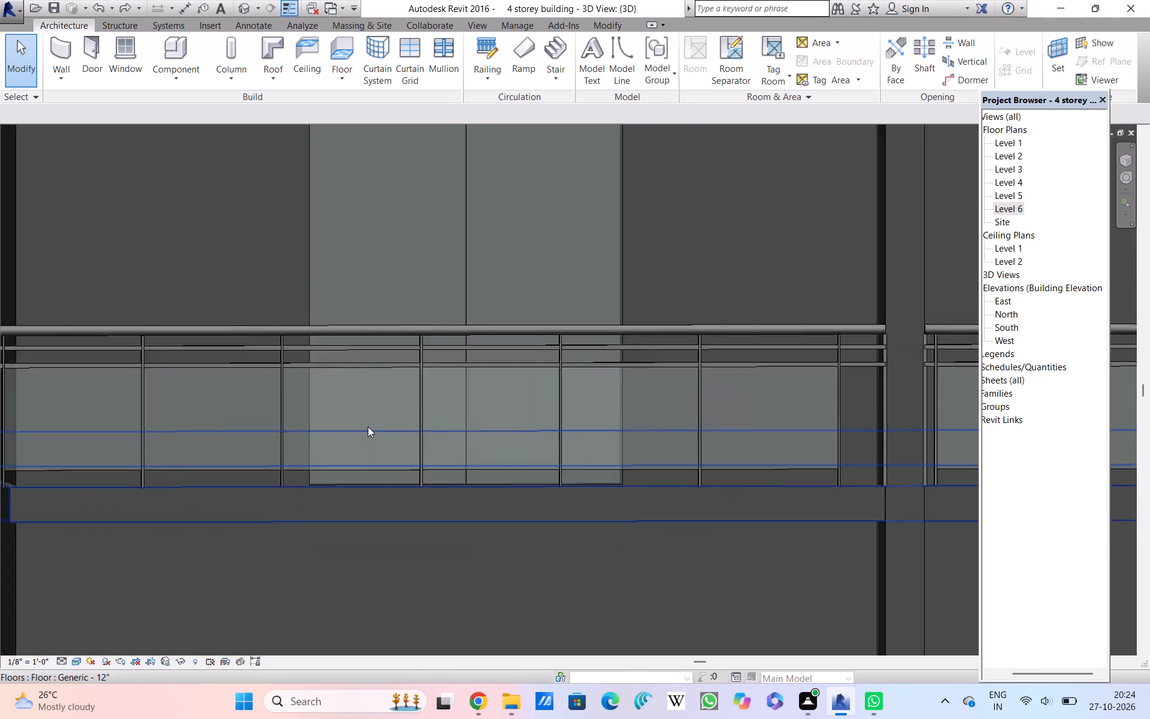
scroll(368, 427, "up", 2)
scroll(368, 427, "down", 2)
scroll(365, 497, "up", 1)
scroll(382, 611, "down", 1)
scroll(404, 641, "up", 1)
scroll(568, 460, "down", 2)
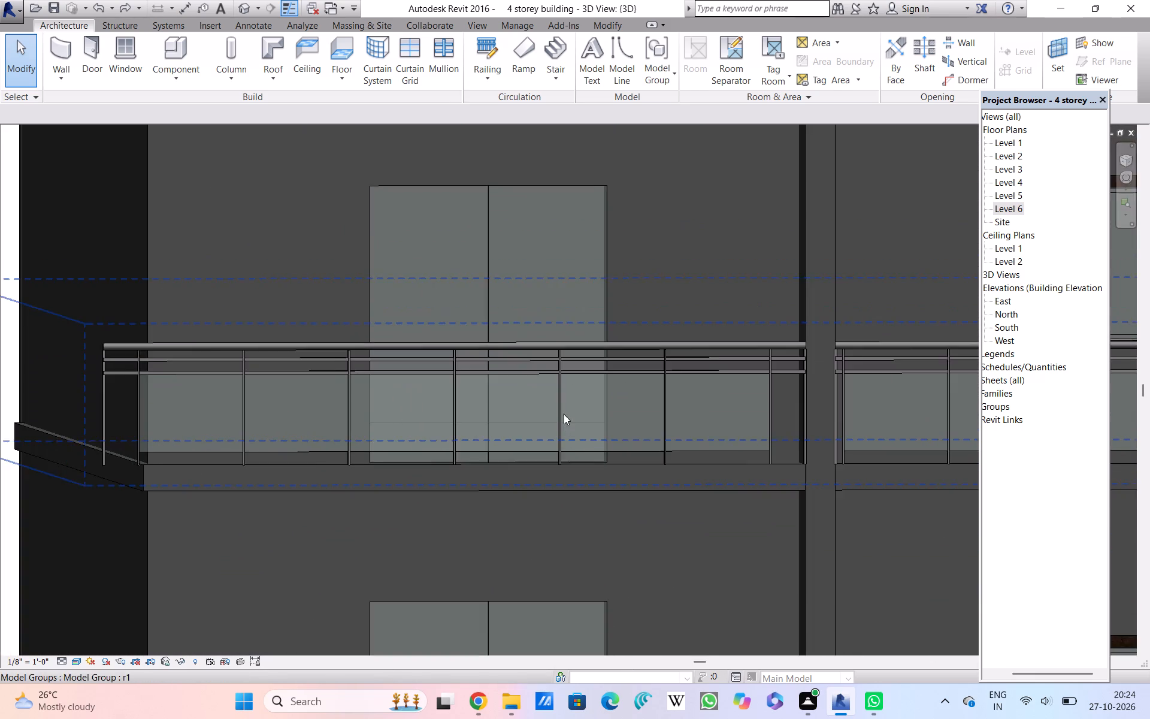
Examine the same balcony's railing ends at the building corner and the column beside the door bay.
scroll(564, 404, "up", 1)
scroll(564, 400, "down", 3)
scroll(566, 384, "up", 1)
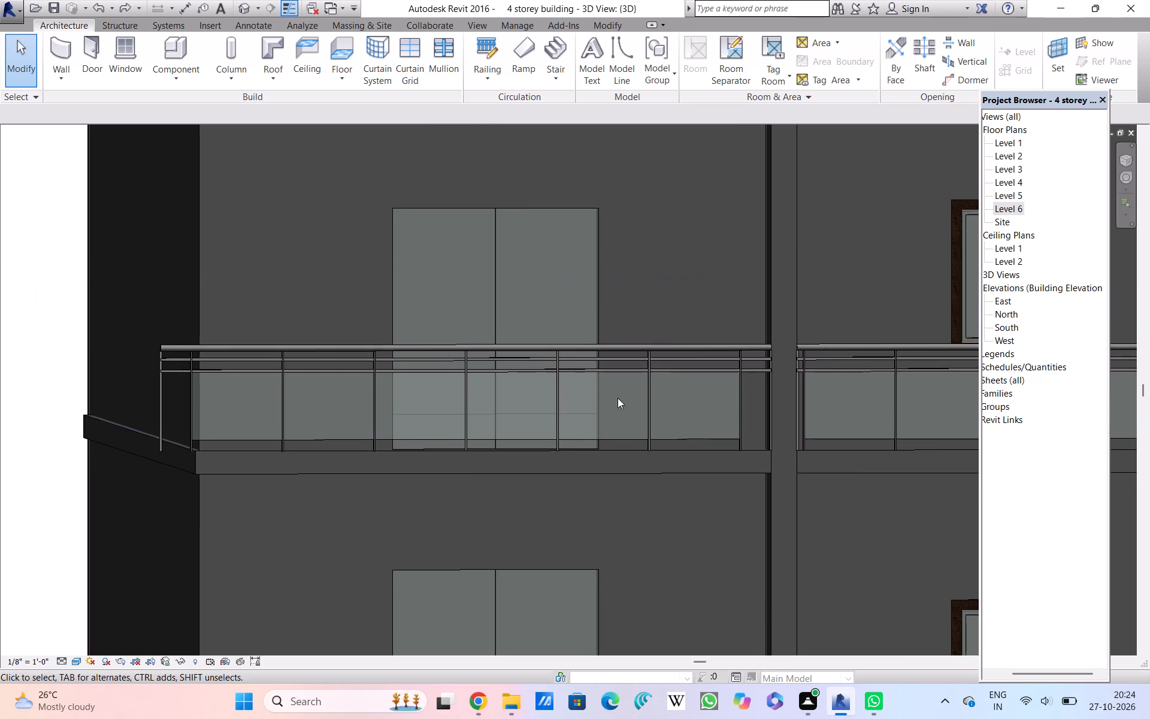
scroll(618, 398, "up", 2)
scroll(611, 395, "down", 1)
scroll(609, 382, "up", 3)
scroll(647, 279, "down", 2)
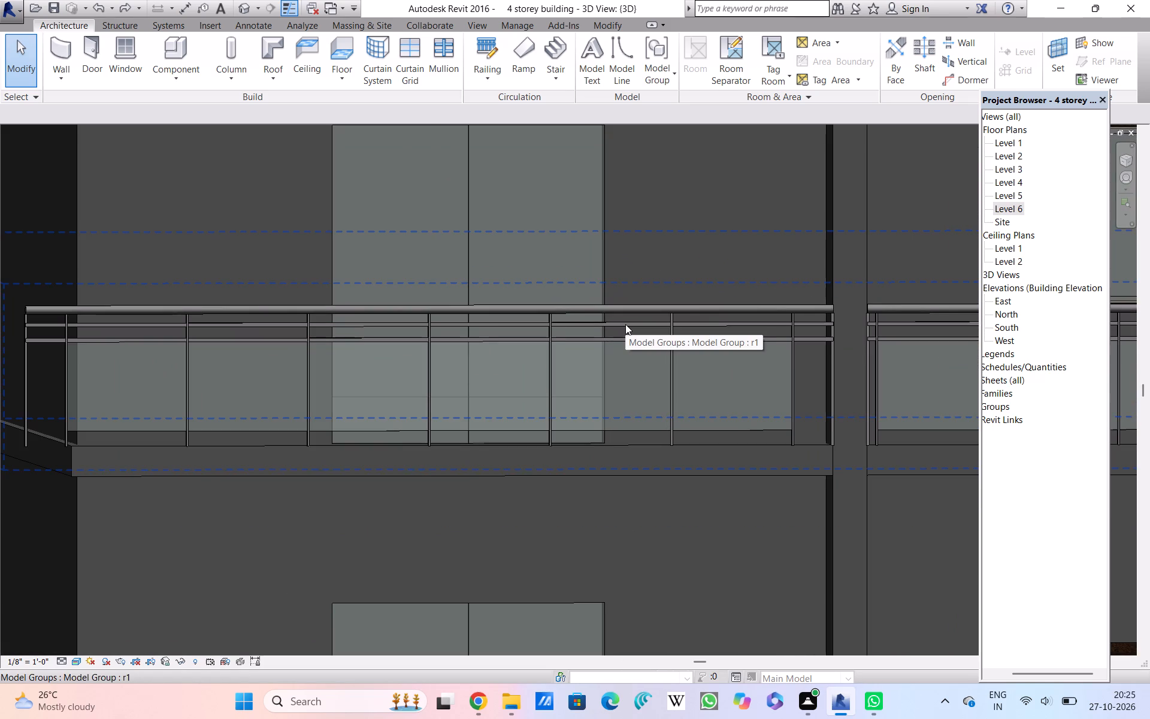
scroll(625, 325, "down", 5)
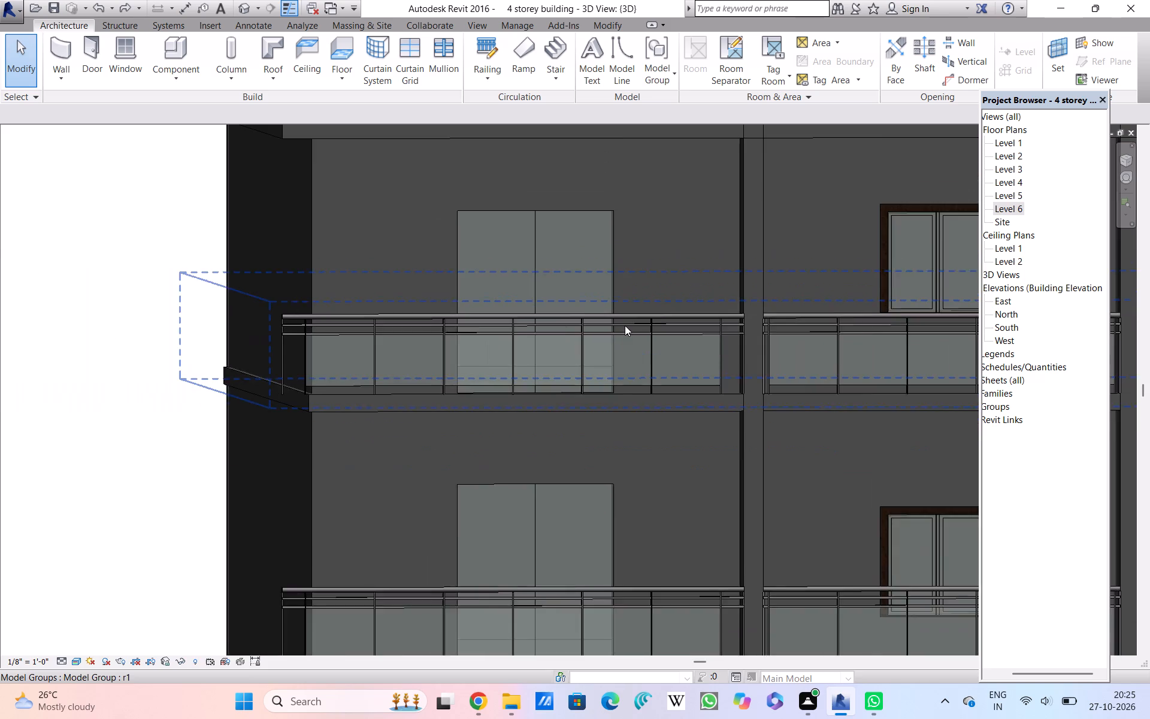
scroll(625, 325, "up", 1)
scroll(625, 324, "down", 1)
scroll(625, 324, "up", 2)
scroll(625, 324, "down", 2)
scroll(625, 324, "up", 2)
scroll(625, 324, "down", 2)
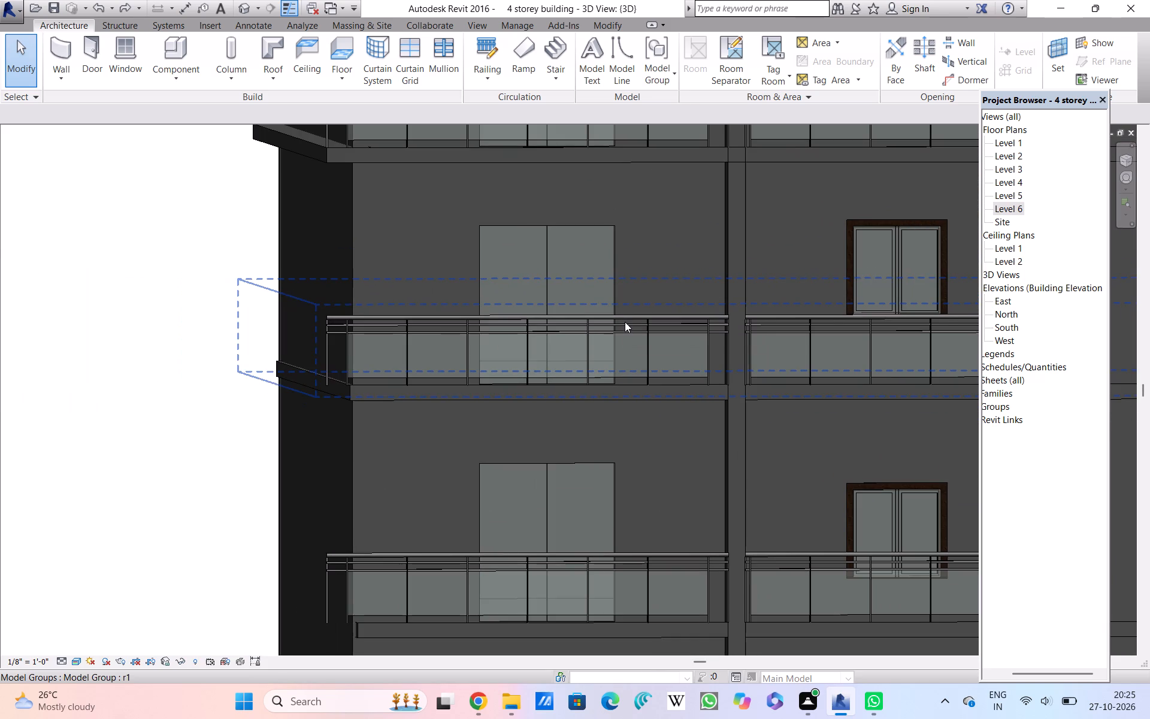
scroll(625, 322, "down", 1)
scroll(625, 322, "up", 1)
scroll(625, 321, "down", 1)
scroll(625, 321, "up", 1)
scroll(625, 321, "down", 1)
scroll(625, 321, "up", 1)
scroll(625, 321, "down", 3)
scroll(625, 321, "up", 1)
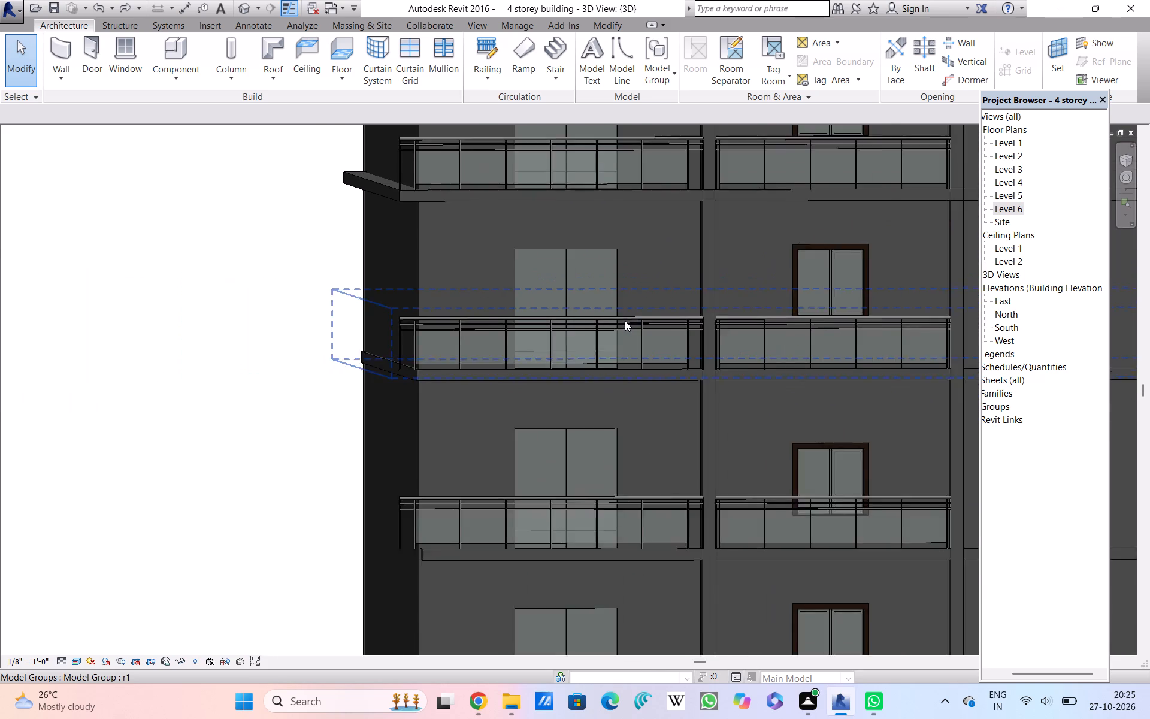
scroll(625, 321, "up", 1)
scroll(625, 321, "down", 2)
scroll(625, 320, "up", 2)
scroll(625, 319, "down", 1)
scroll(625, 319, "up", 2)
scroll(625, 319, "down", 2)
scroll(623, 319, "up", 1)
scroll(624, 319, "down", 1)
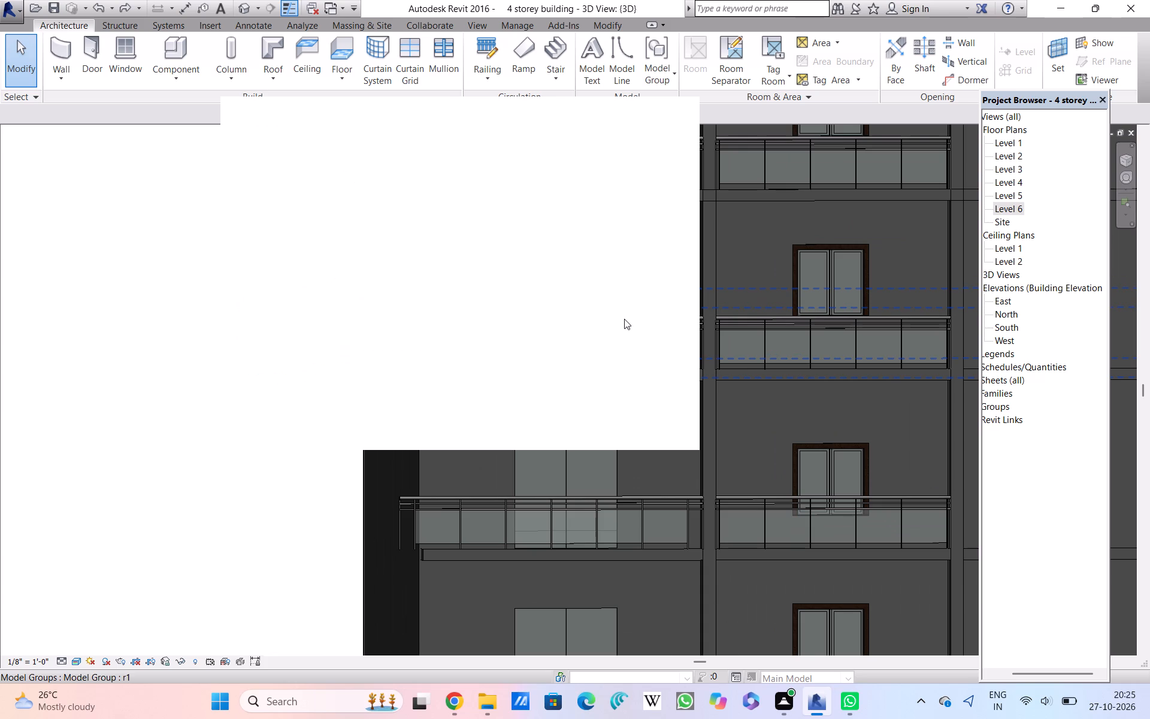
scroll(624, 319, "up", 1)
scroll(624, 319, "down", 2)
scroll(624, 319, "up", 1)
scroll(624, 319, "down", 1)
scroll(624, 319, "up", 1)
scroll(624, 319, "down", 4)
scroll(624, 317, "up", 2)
Close the blank pop-up covering the 3D view of the building.
scroll(624, 317, "down", 3)
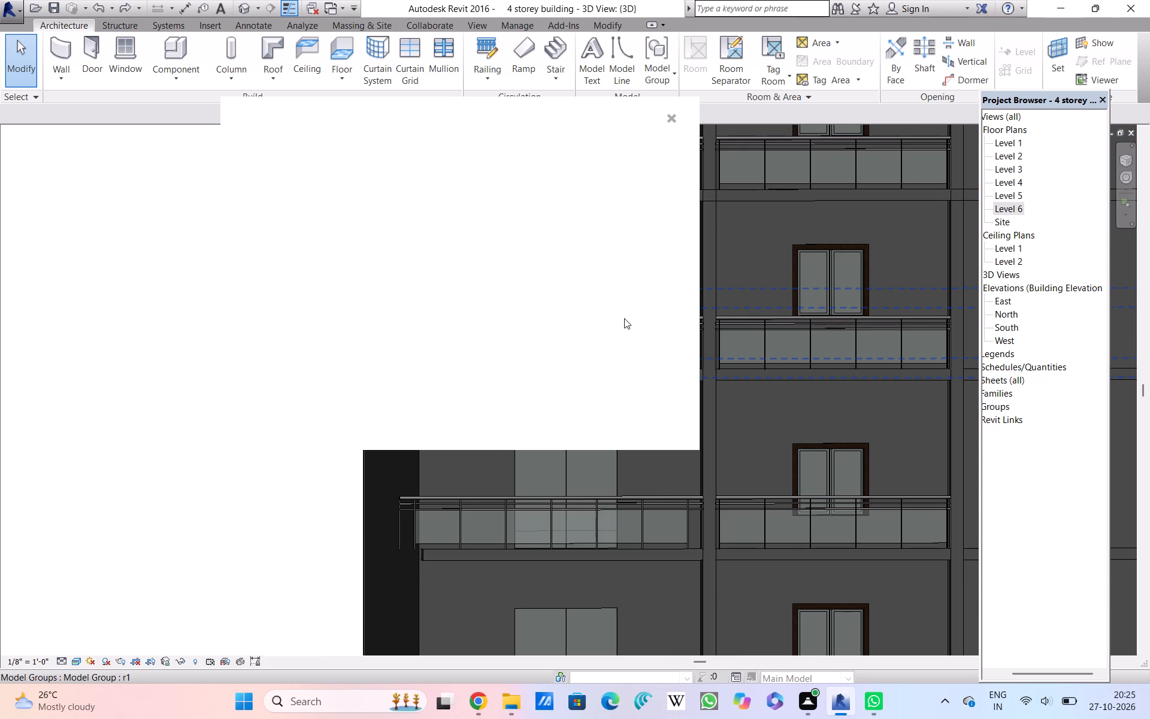
scroll(624, 318, "up", 1)
scroll(624, 317, "down", 1)
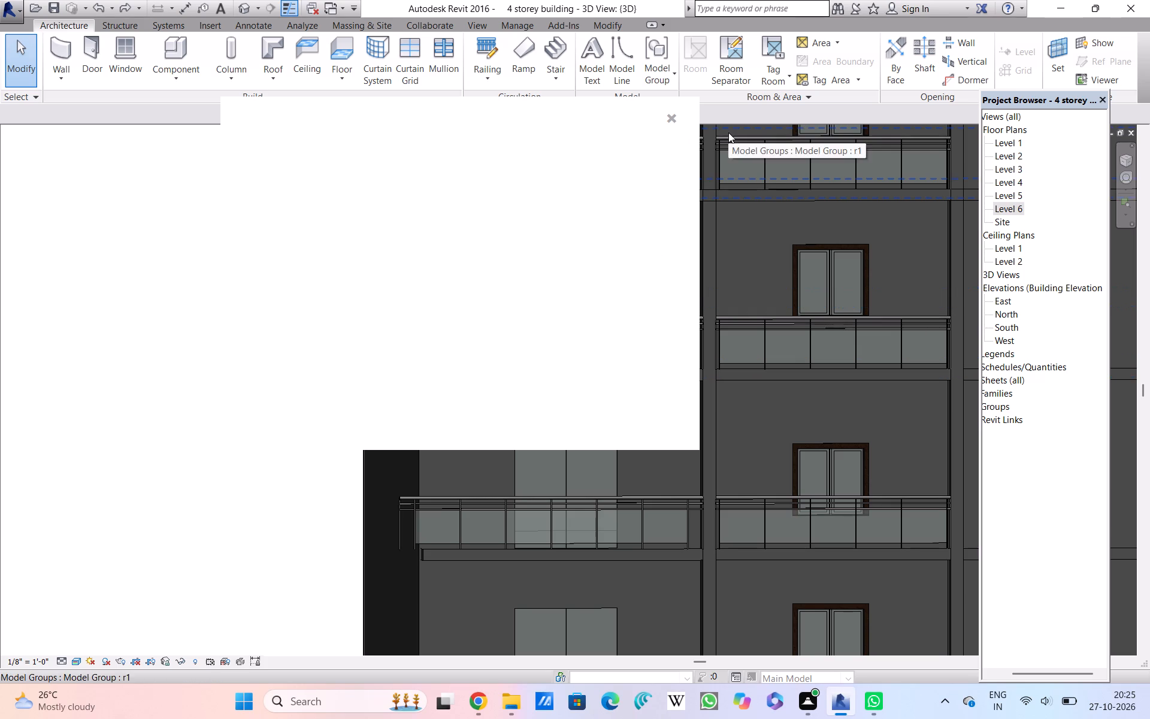
double_click(675, 115)
Examine the floor edge and adjoining balcony bays one storey below the top, up close and among the neighbouring storeys.
scroll(771, 382, "up", 2)
scroll(774, 381, "down", 2)
scroll(776, 382, "up", 1)
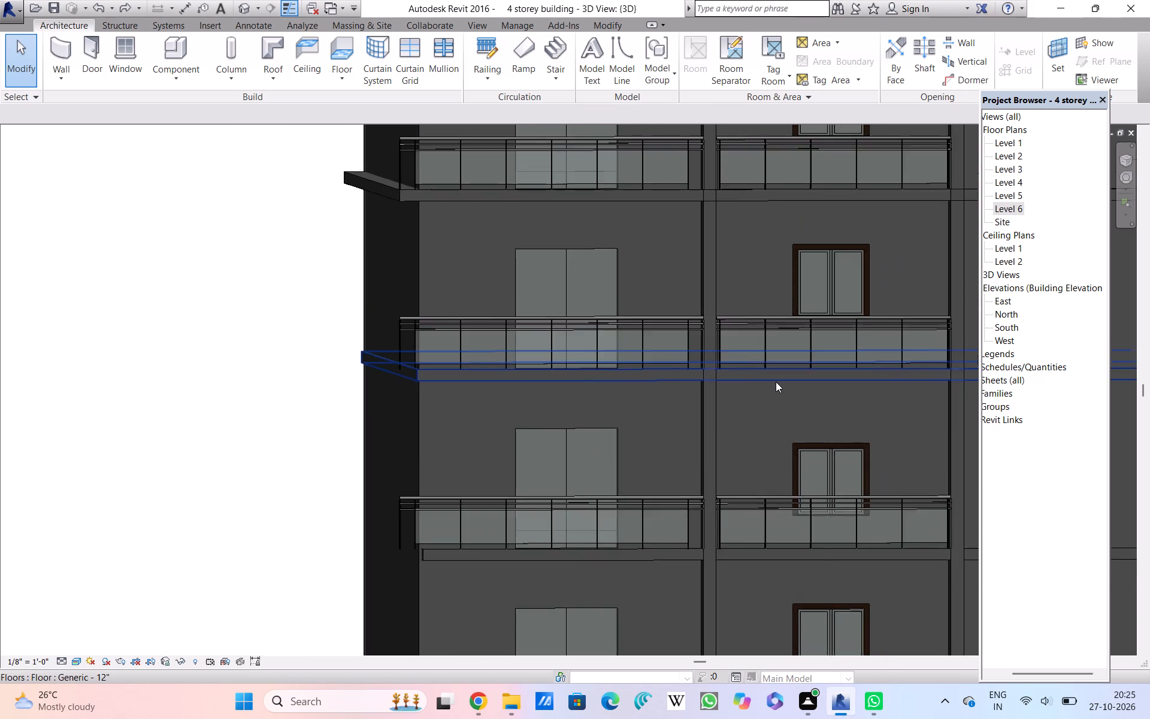
scroll(776, 382, "up", 1)
scroll(777, 383, "down", 7)
scroll(780, 382, "up", 3)
scroll(781, 382, "down", 2)
scroll(782, 382, "up", 5)
scroll(782, 383, "down", 1)
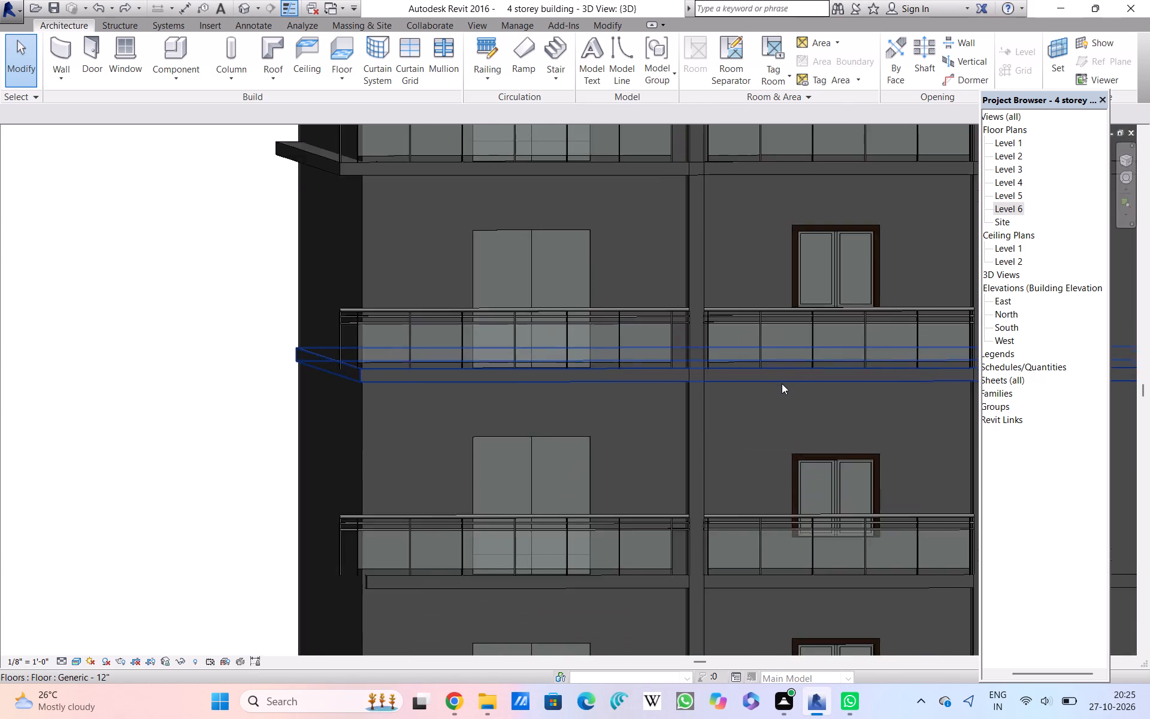
scroll(782, 383, "down", 2)
scroll(782, 383, "up", 2)
scroll(782, 383, "down", 2)
scroll(782, 383, "up", 2)
scroll(782, 383, "down", 2)
scroll(782, 383, "up", 1)
scroll(783, 393, "down", 2)
scroll(783, 405, "up", 1)
scroll(783, 424, "down", 1)
scroll(784, 422, "up", 1)
scroll(786, 426, "down", 1)
scroll(786, 433, "up", 2)
scroll(776, 465, "down", 2)
scroll(773, 470, "up", 2)
scroll(773, 470, "down", 3)
scroll(774, 467, "up", 3)
scroll(777, 464, "down", 2)
scroll(780, 460, "up", 1)
scroll(781, 460, "down", 2)
scroll(782, 456, "up", 1)
scroll(785, 452, "down", 1)
scroll(787, 448, "up", 2)
scroll(789, 447, "down", 1)
scroll(789, 447, "up", 1)
scroll(789, 446, "down", 2)
scroll(790, 445, "up", 3)
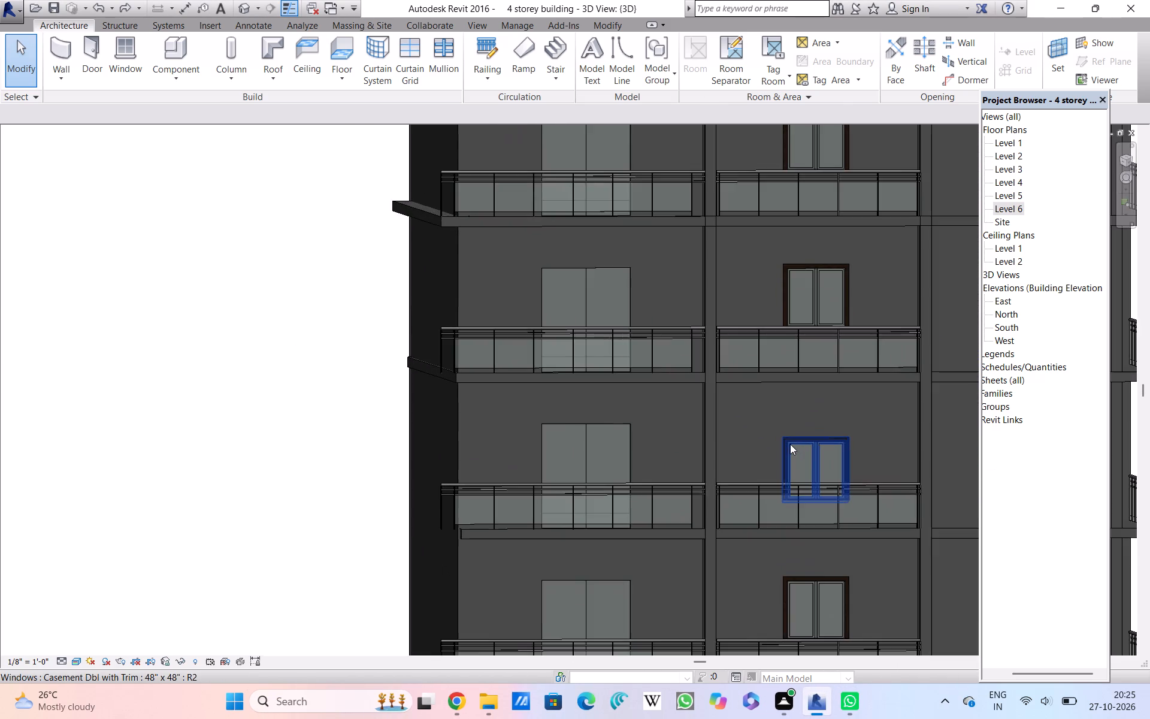
Inspect the 48" x 48" double casement window behind the glass railing on the second-lowest balcony storey.
scroll(790, 444, "down", 2)
scroll(790, 444, "up", 2)
scroll(790, 444, "down", 2)
scroll(790, 446, "up", 2)
scroll(790, 446, "down", 1)
scroll(785, 465, "up", 1)
scroll(785, 466, "down", 2)
scroll(784, 466, "up", 2)
scroll(784, 469, "down", 2)
scroll(784, 469, "up", 2)
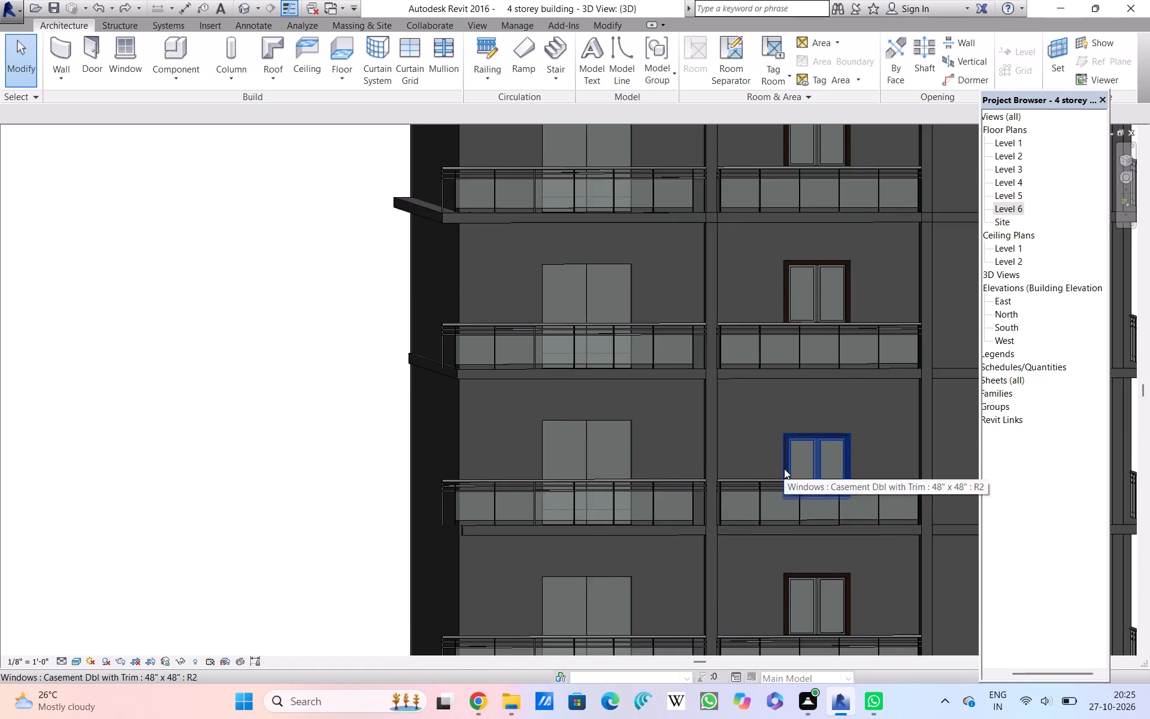
scroll(784, 469, "down", 3)
scroll(784, 469, "up", 2)
scroll(784, 469, "down", 1)
scroll(784, 469, "up", 1)
scroll(784, 469, "down", 1)
scroll(784, 469, "up", 2)
scroll(784, 469, "down", 2)
scroll(785, 469, "up", 7)
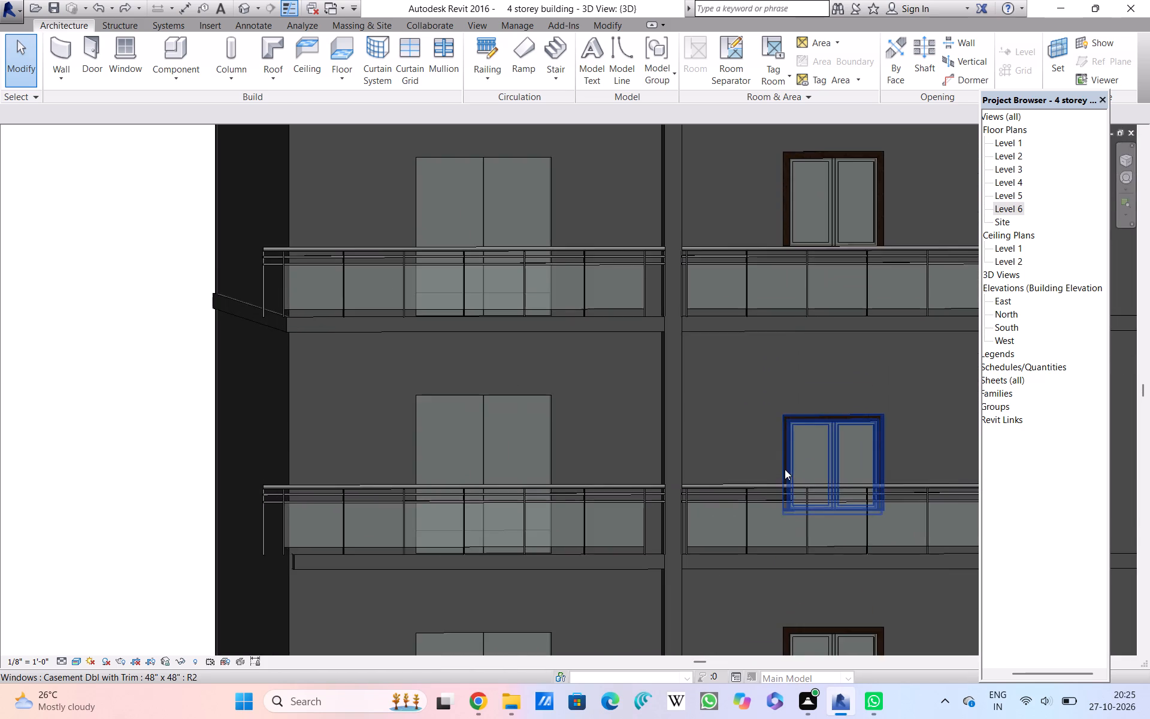
scroll(785, 469, "up", 2)
scroll(785, 469, "down", 4)
scroll(792, 460, "up", 1)
scroll(799, 453, "down", 1)
scroll(799, 453, "up", 2)
scroll(799, 453, "down", 1)
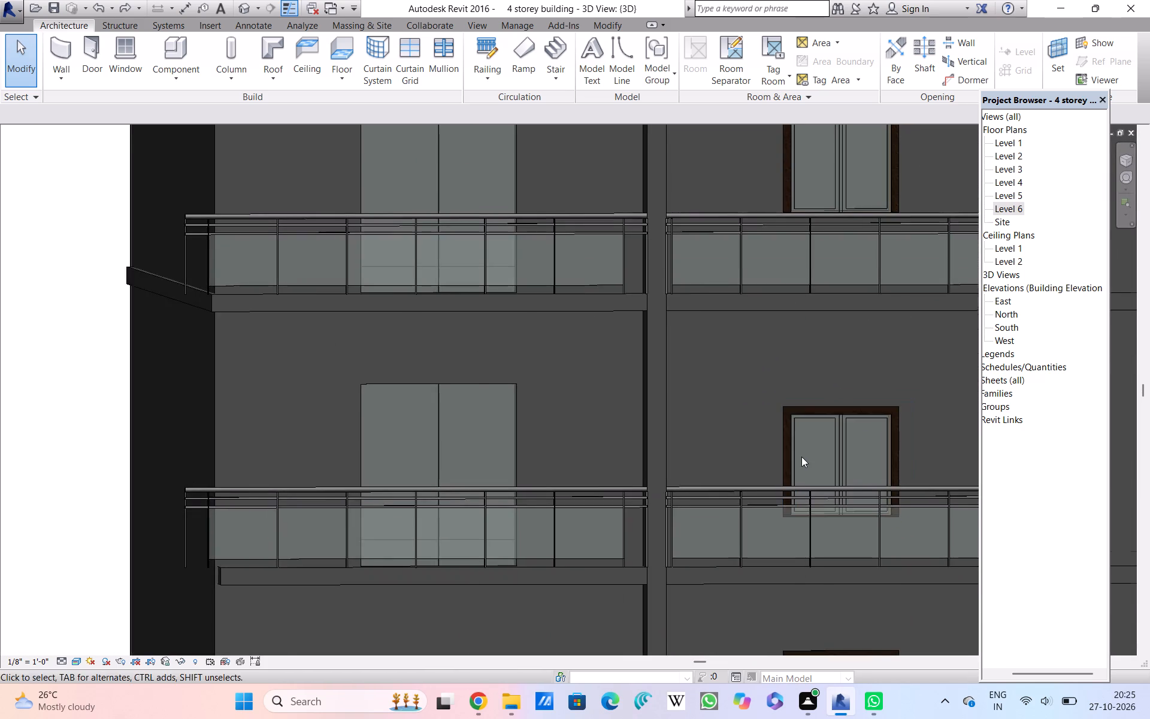
Compare the double balcony doors, casement windows and railings across the middle storeys.
scroll(801, 456, "down", 1)
scroll(794, 403, "down", 1)
scroll(797, 401, "up", 1)
scroll(797, 401, "down", 2)
scroll(801, 403, "up", 2)
scroll(809, 400, "down", 2)
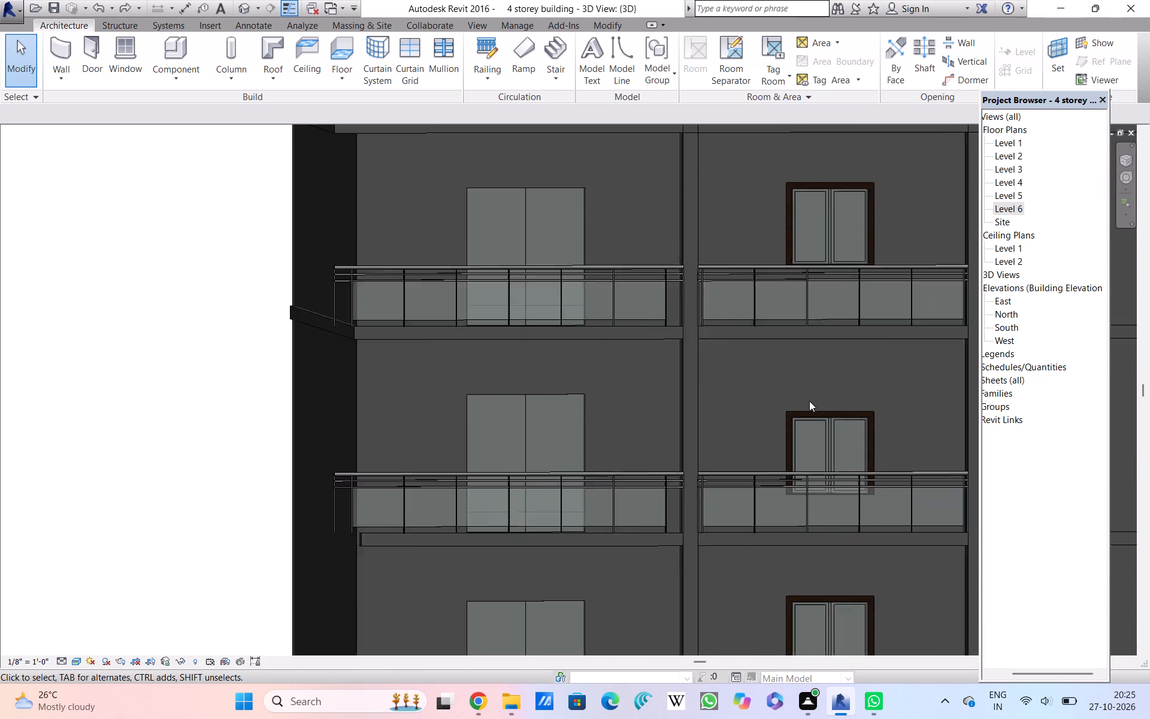
scroll(810, 401, "up", 2)
scroll(815, 401, "down", 2)
scroll(824, 406, "up", 1)
scroll(826, 406, "down", 2)
scroll(830, 403, "up", 2)
scroll(836, 403, "down", 1)
scroll(851, 411, "up", 2)
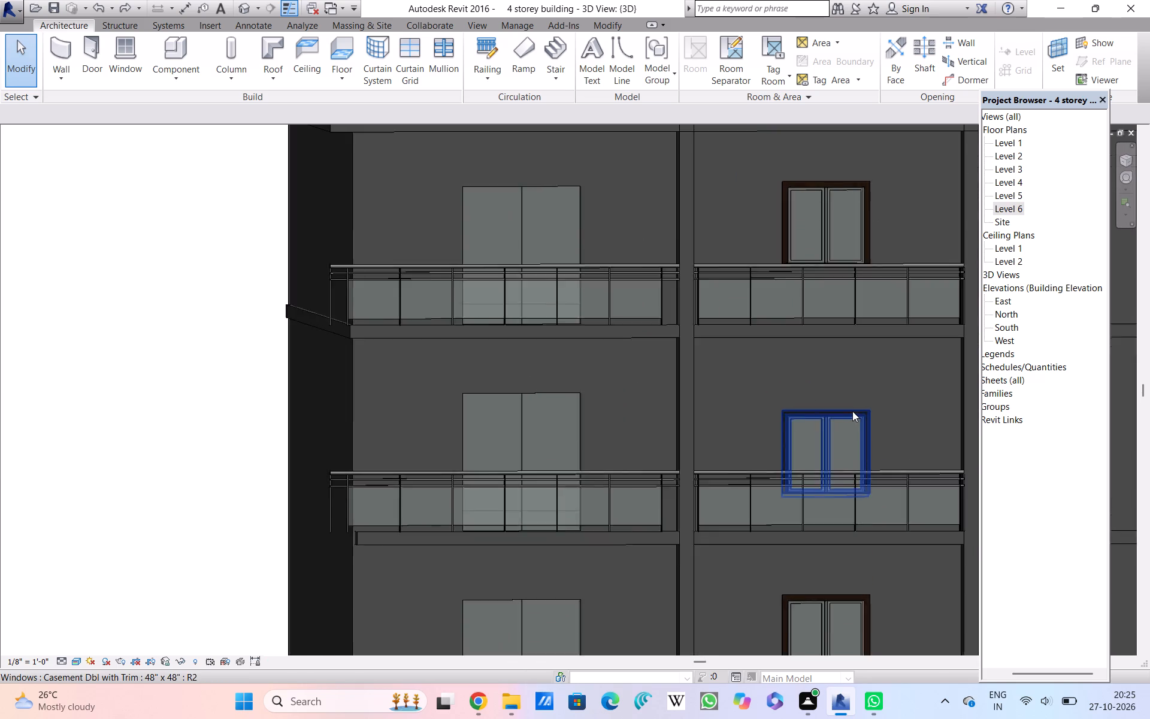
scroll(852, 411, "down", 2)
scroll(854, 413, "up", 2)
scroll(854, 413, "down", 1)
scroll(854, 413, "up", 1)
scroll(855, 413, "down", 2)
scroll(855, 413, "up", 1)
scroll(856, 413, "down", 3)
scroll(883, 401, "up", 1)
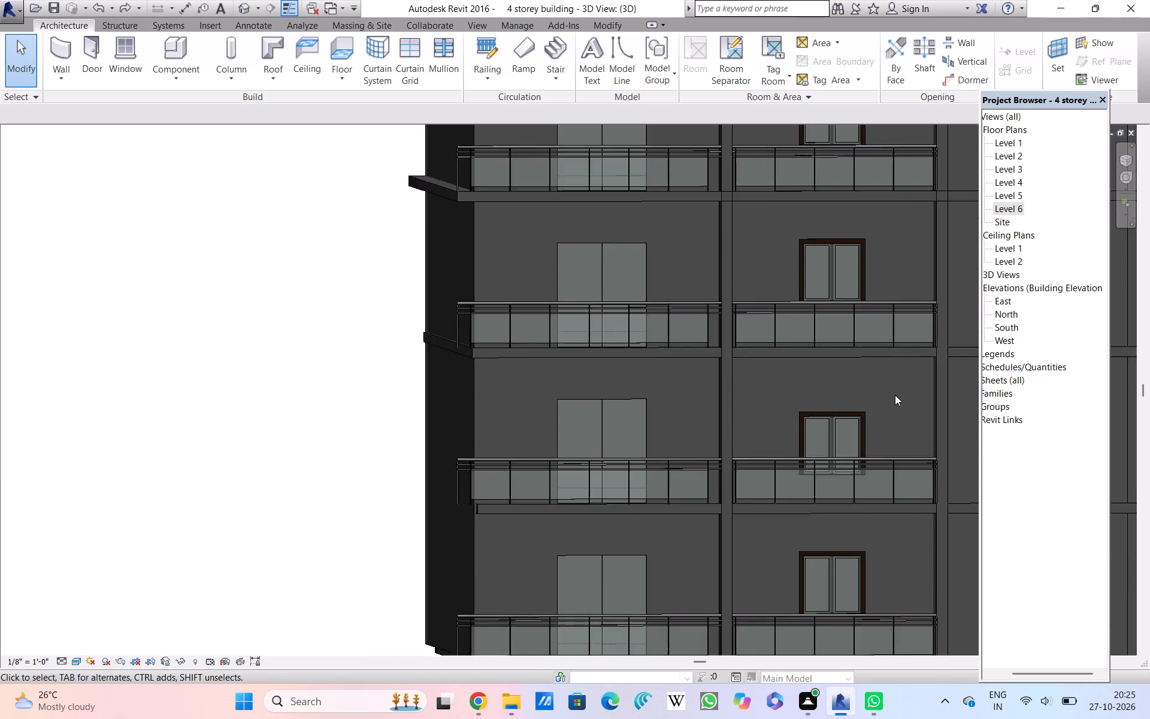
Review the building front as a whole, from the roof edge down to the ground-level columns.
scroll(895, 394, "down", 2)
scroll(903, 391, "up", 1)
scroll(907, 391, "down", 2)
scroll(922, 389, "up", 1)
scroll(931, 388, "down", 1)
scroll(935, 388, "up", 1)
scroll(942, 397, "down", 1)
scroll(948, 397, "up", 2)
scroll(949, 397, "down", 3)
scroll(952, 396, "up", 2)
scroll(973, 388, "down", 2)
scroll(980, 391, "up", 3)
scroll(984, 392, "down", 3)
scroll(984, 392, "up", 2)
scroll(985, 393, "down", 2)
scroll(985, 393, "up", 3)
scroll(986, 394, "down", 1)
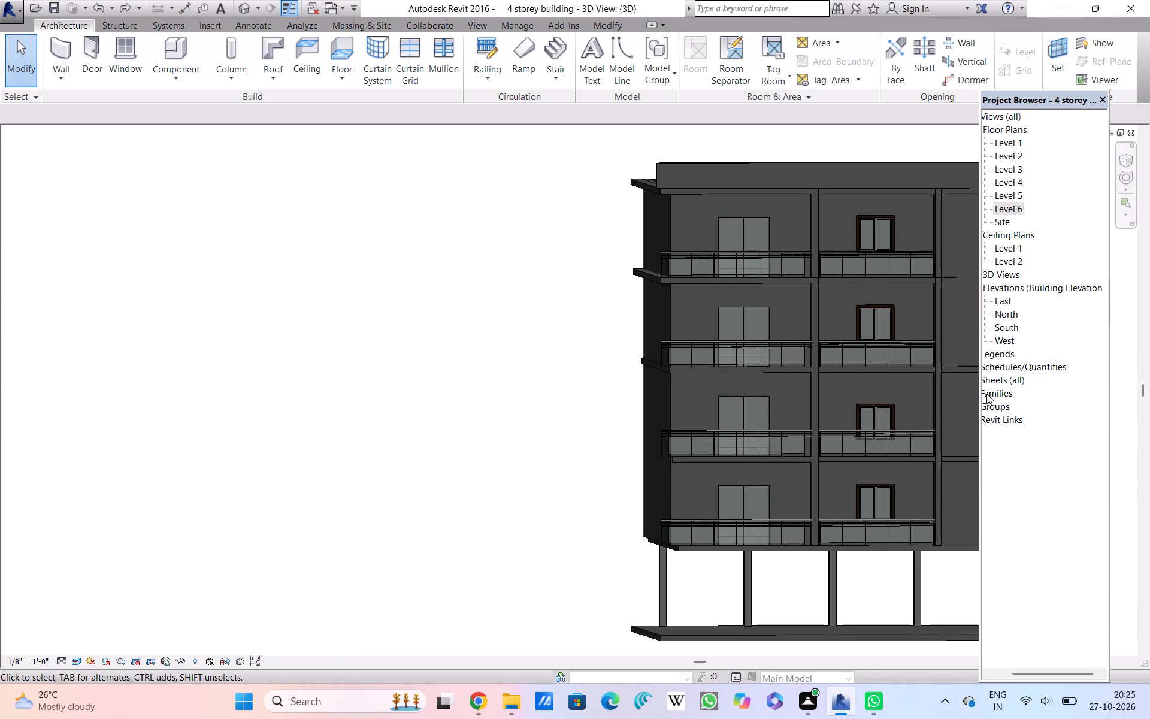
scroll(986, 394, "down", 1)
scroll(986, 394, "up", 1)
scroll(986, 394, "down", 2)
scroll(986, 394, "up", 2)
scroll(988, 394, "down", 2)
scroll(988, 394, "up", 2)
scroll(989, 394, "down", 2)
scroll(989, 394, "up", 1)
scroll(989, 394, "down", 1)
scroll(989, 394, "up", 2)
Select the railing model group on the second-lowest balcony storey, examine its extent across the front, and clear the selection.
scroll(800, 452, "up", 4)
right_click(800, 451)
scroll(810, 448, "up", 1)
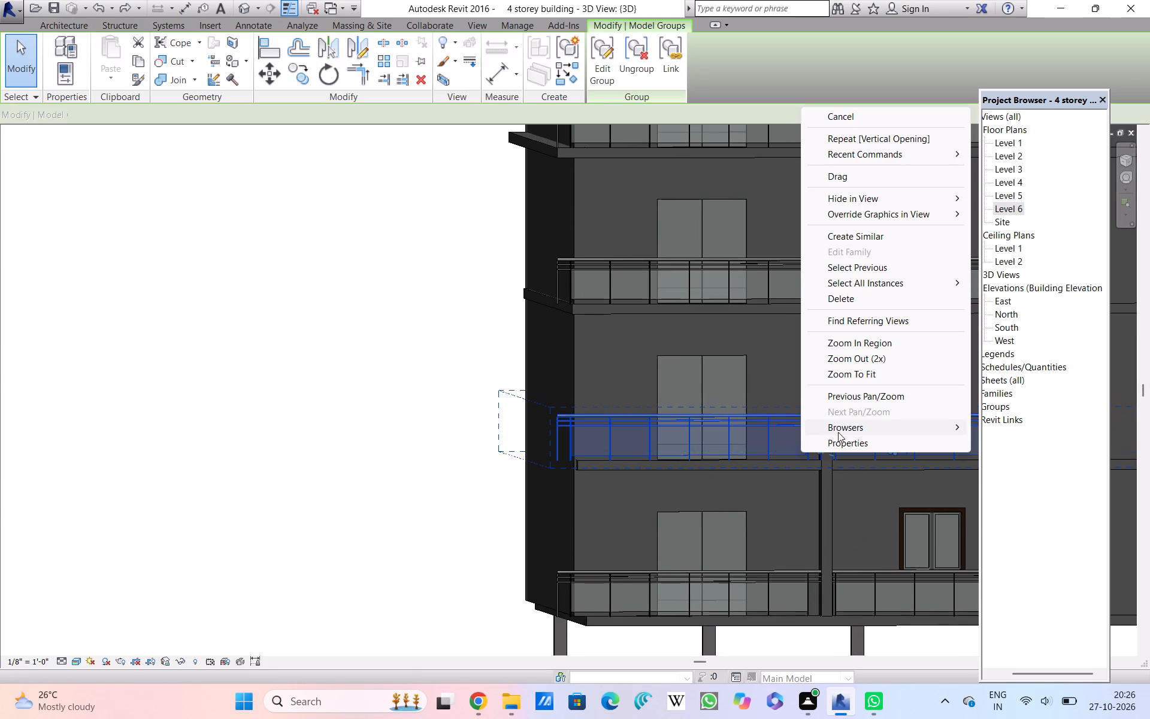
left_click(739, 496)
scroll(742, 496, "up", 2)
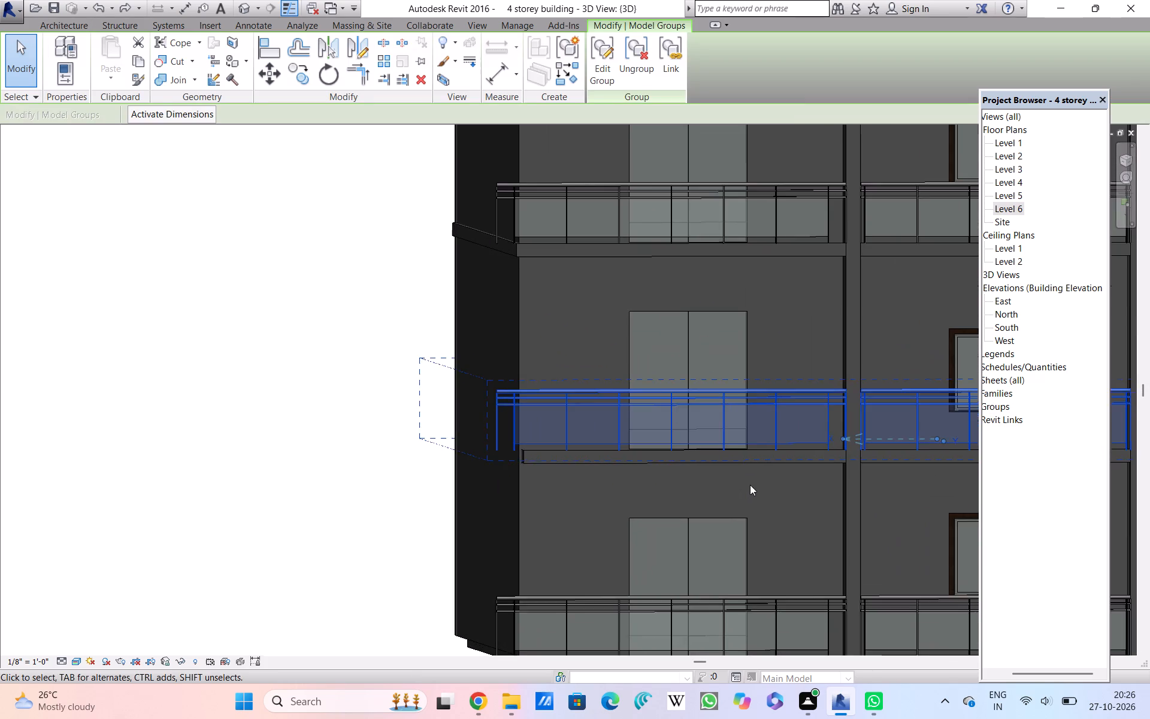
scroll(755, 485, "down", 3)
scroll(756, 486, "up", 3)
scroll(762, 480, "down", 3)
scroll(767, 478, "up", 2)
scroll(773, 475, "down", 2)
scroll(776, 475, "up", 2)
scroll(802, 465, "down", 2)
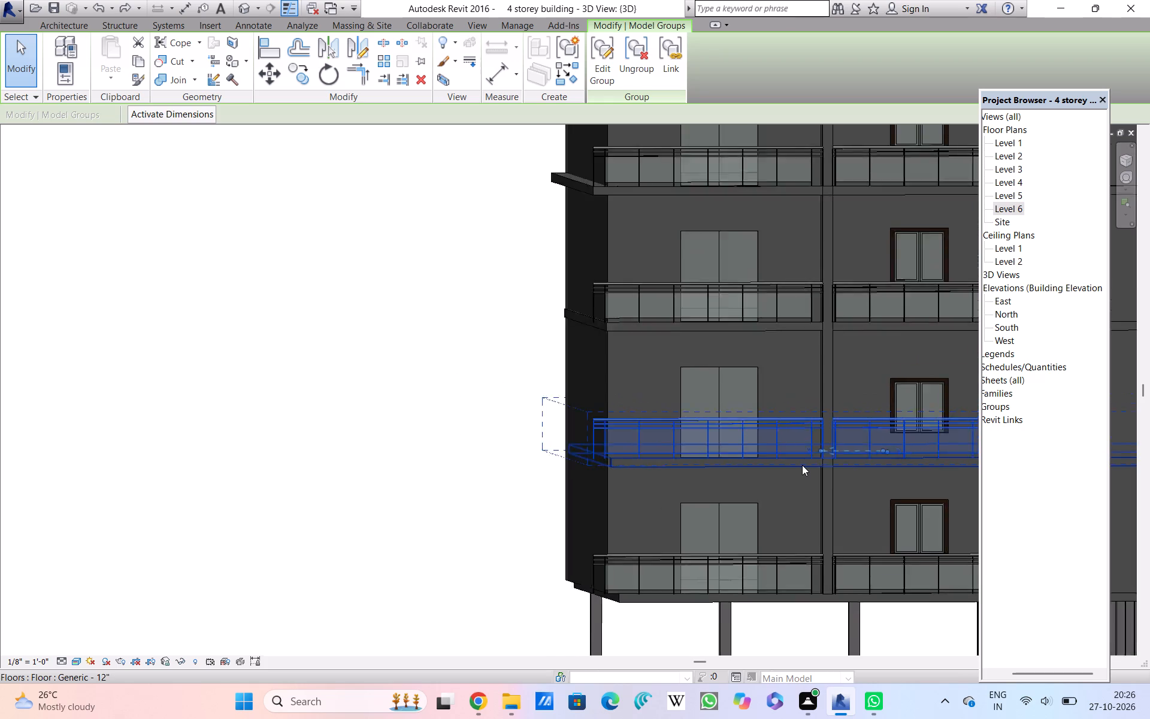
scroll(802, 465, "up", 1)
scroll(802, 465, "down", 1)
scroll(804, 462, "up", 2)
scroll(804, 462, "down", 4)
scroll(805, 462, "up", 3)
scroll(806, 461, "down", 2)
scroll(806, 461, "up", 3)
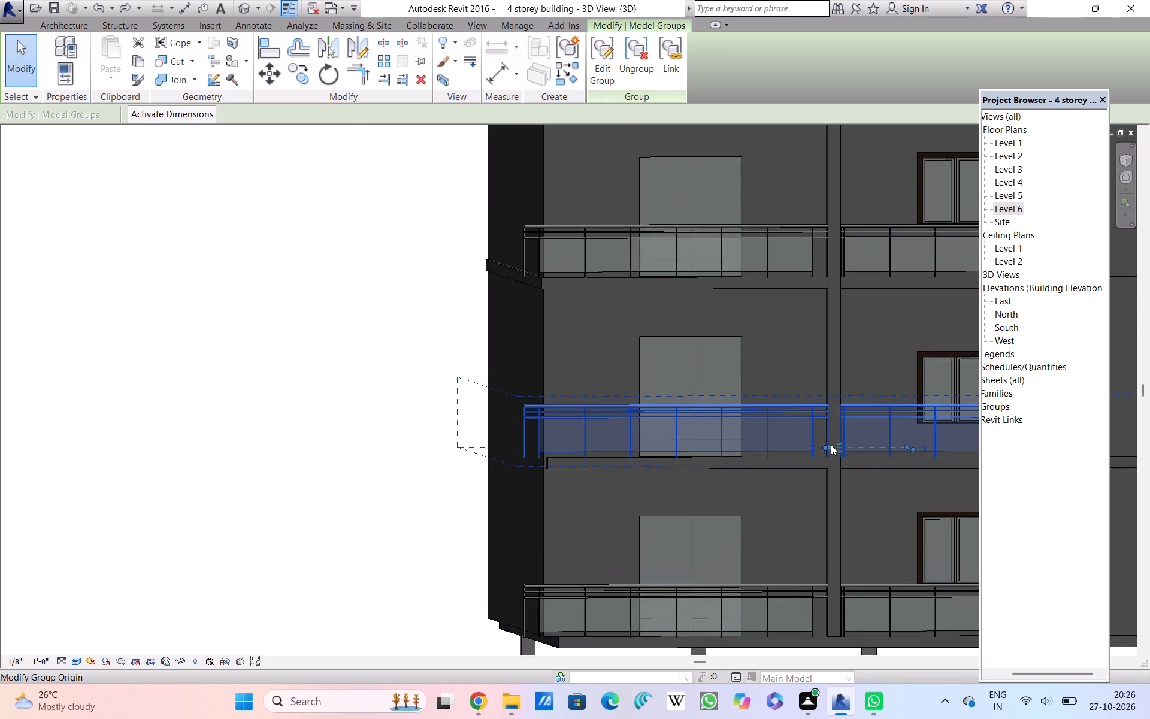
scroll(831, 445, "up", 10)
scroll(833, 446, "down", 8)
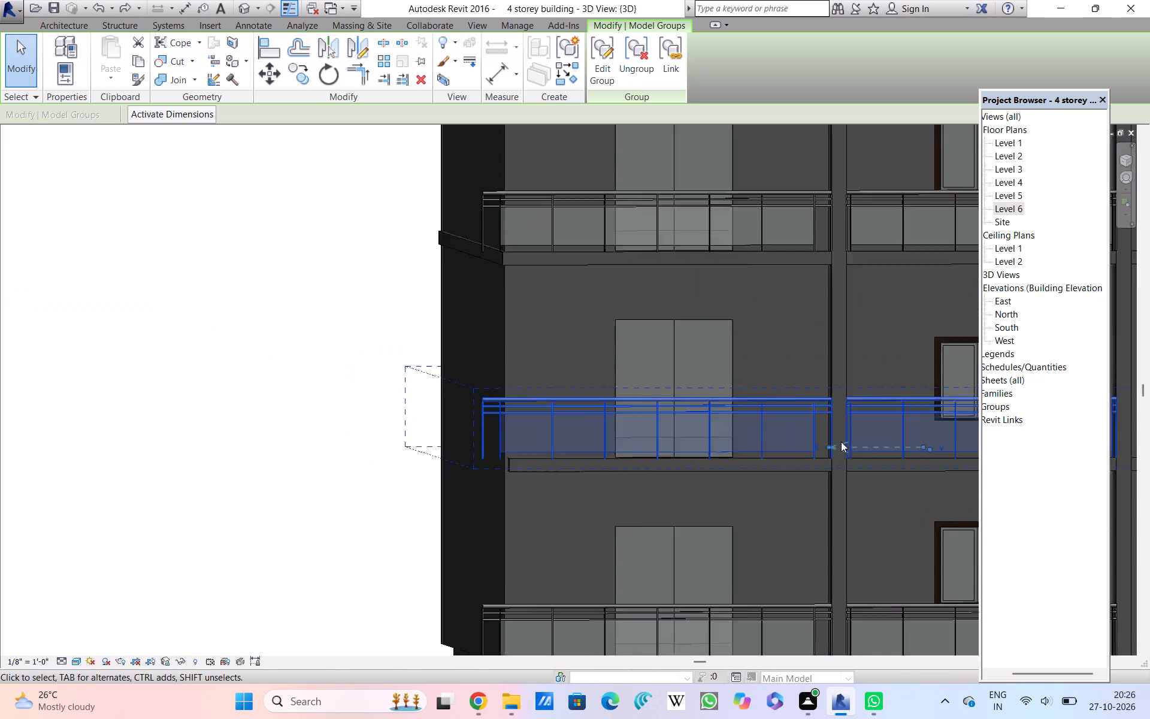
scroll(841, 442, "down", 11)
scroll(851, 436, "up", 1)
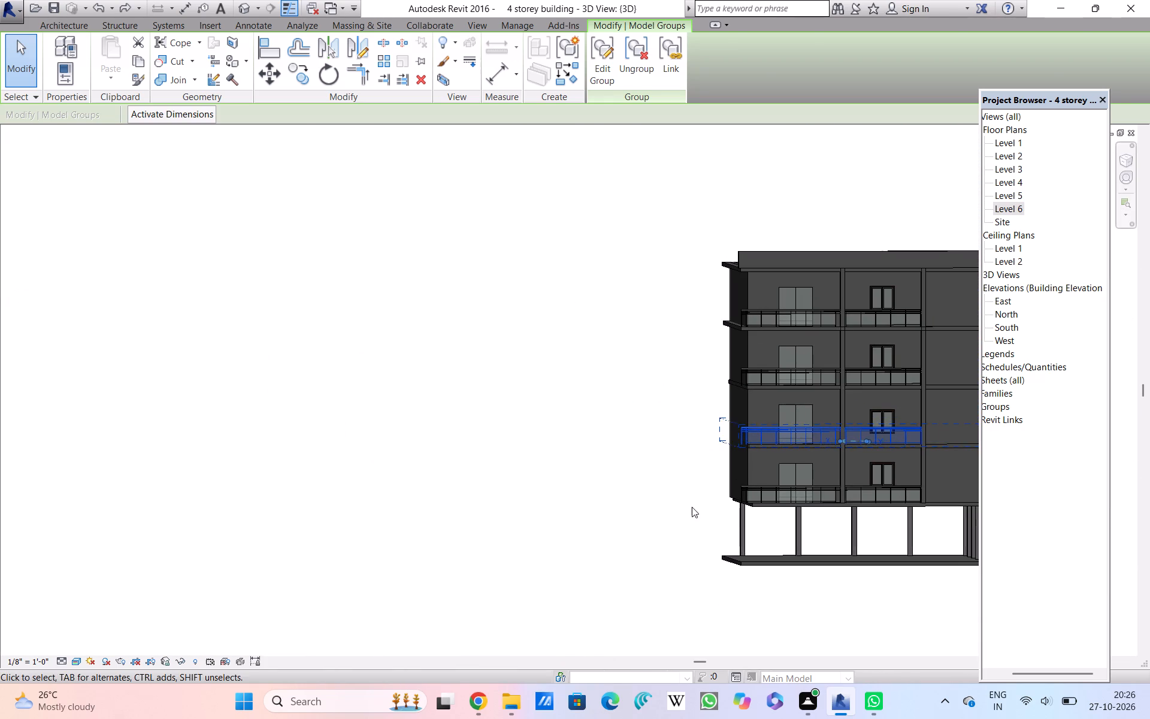
left_click(670, 516)
Inspect the same storey's double balcony door, glass railing and column between the bays, up close and within the front.
scroll(809, 455, "up", 8)
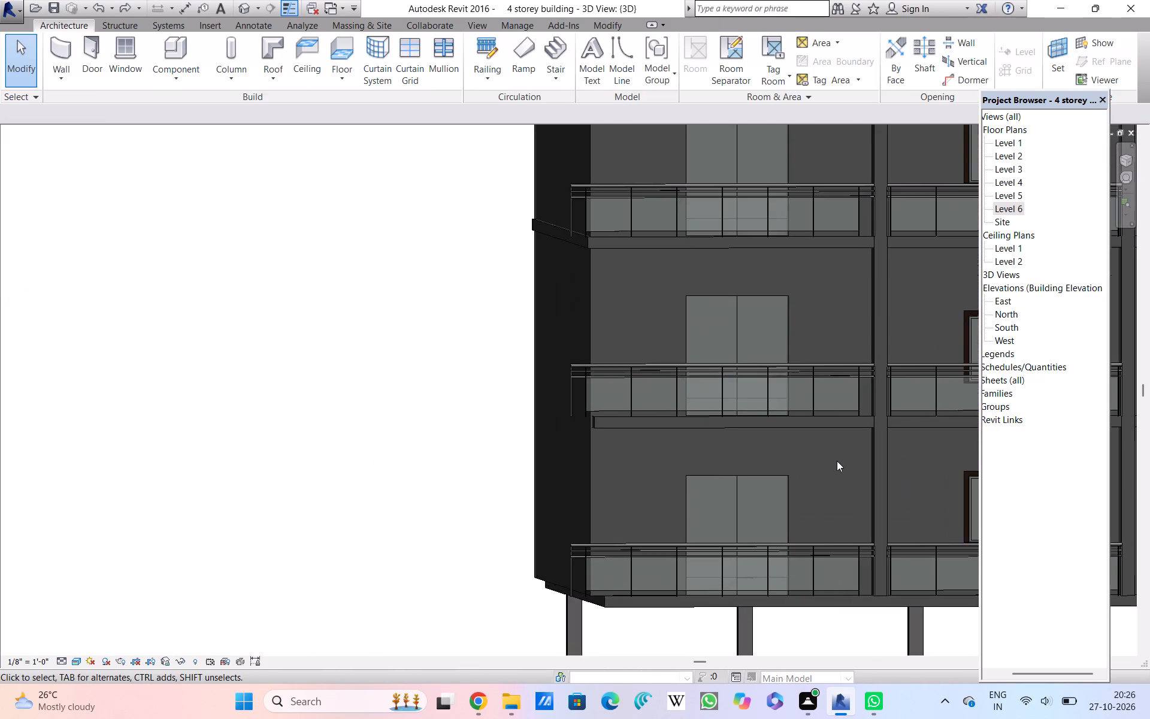
scroll(837, 461, "up", 1)
scroll(837, 461, "down", 10)
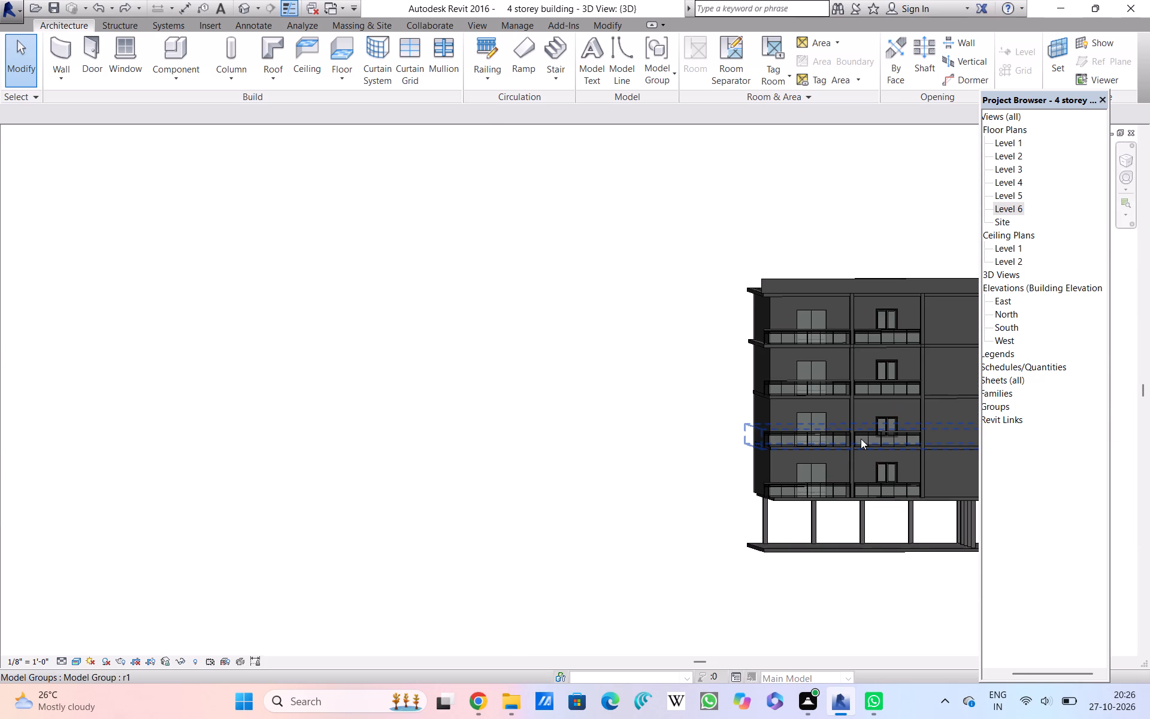
scroll(861, 439, "up", 14)
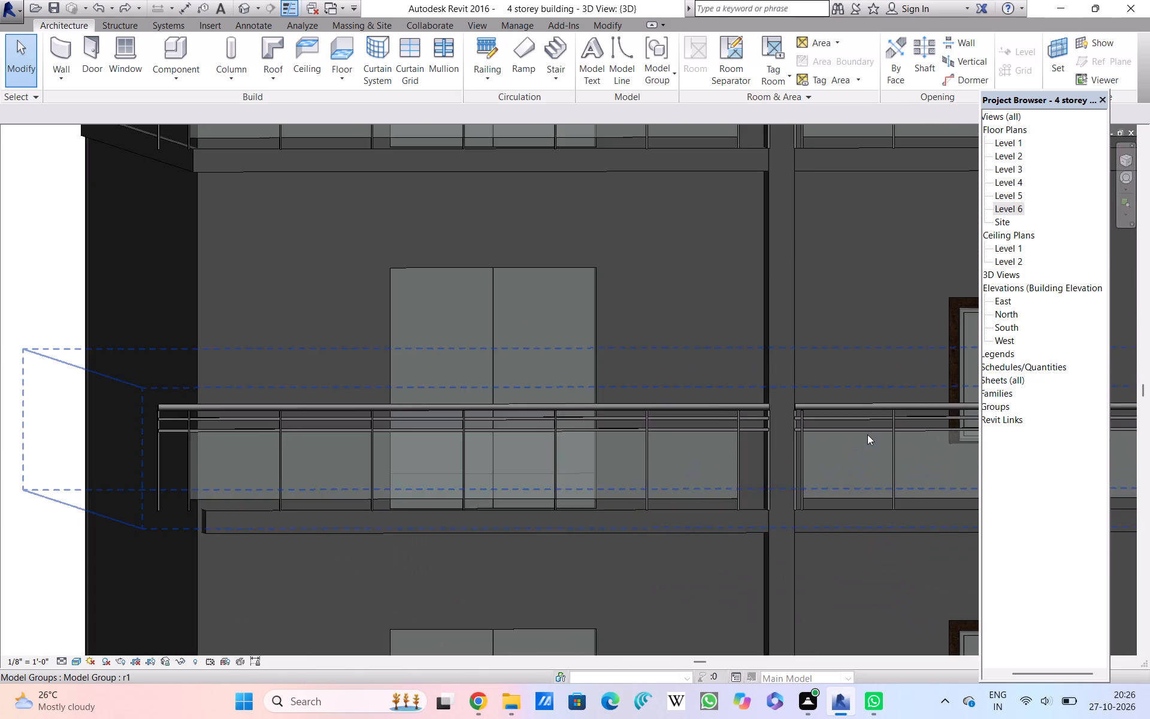
scroll(867, 434, "up", 9)
scroll(875, 424, "down", 8)
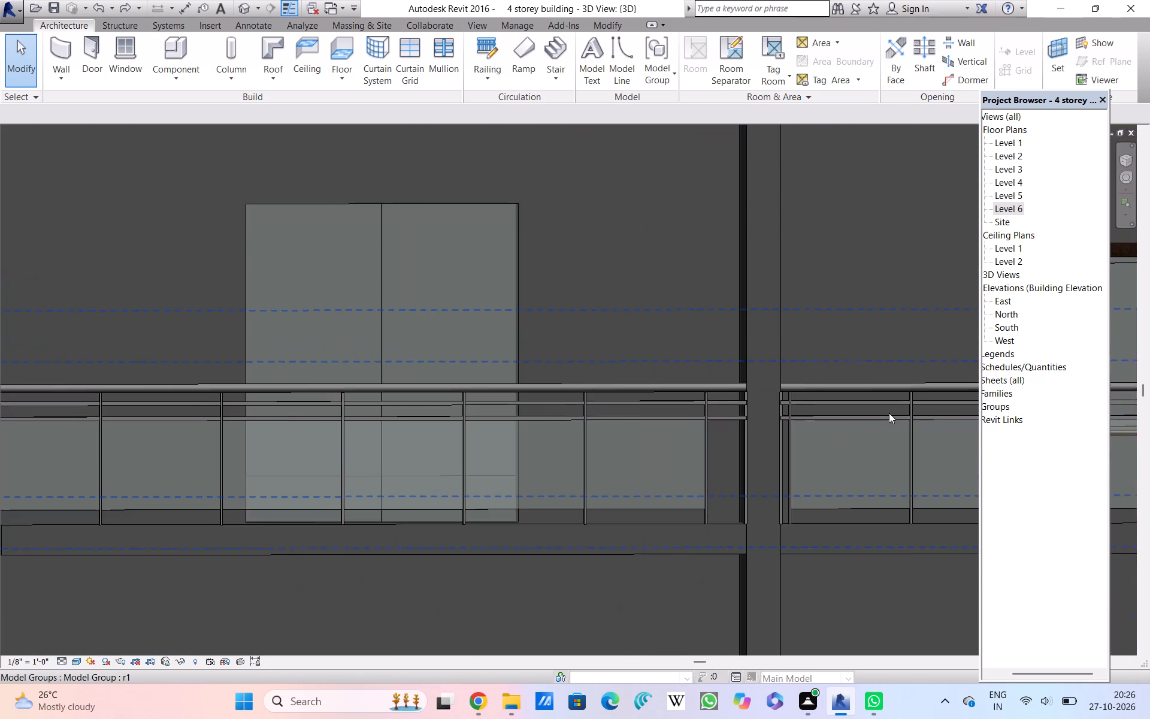
scroll(889, 413, "down", 2)
scroll(889, 413, "up", 3)
scroll(890, 413, "down", 6)
scroll(900, 404, "up", 3)
scroll(903, 402, "down", 7)
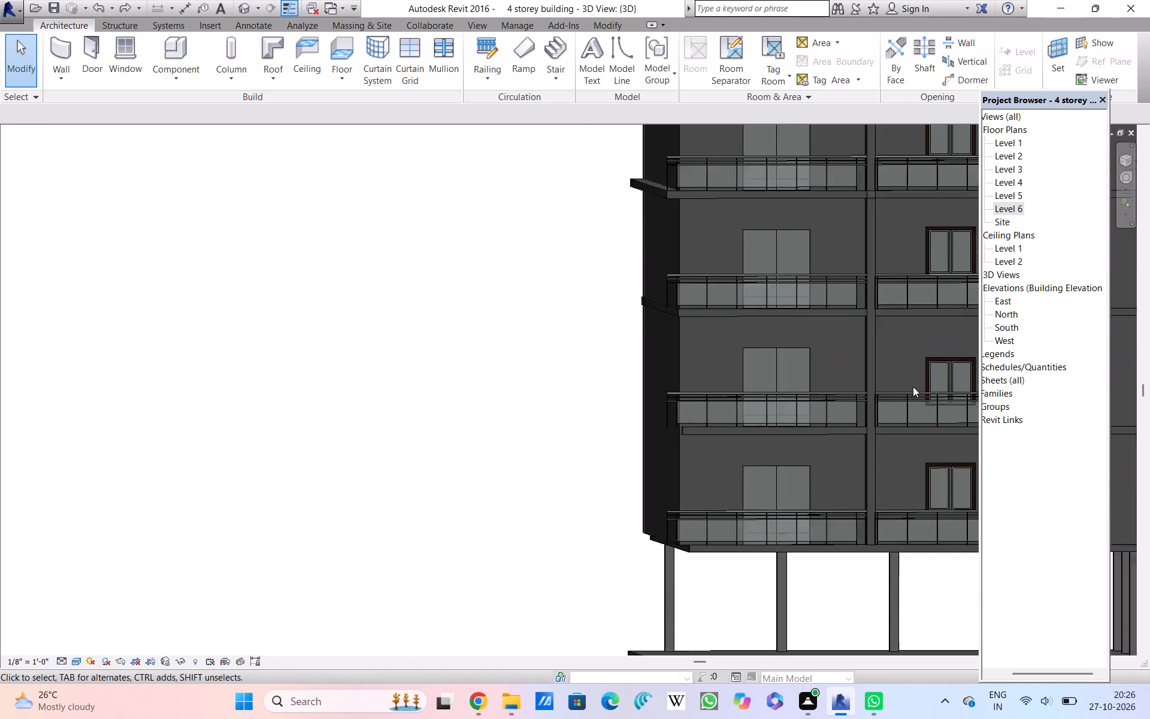
Examine the glass railing's top rail and the double balcony door beside the column between the bays on a middle storey.
scroll(913, 386, "down", 1)
scroll(913, 386, "up", 2)
scroll(913, 386, "down", 2)
scroll(913, 386, "up", 1)
scroll(913, 386, "down", 2)
scroll(913, 386, "up", 3)
scroll(913, 386, "down", 2)
scroll(913, 386, "up", 8)
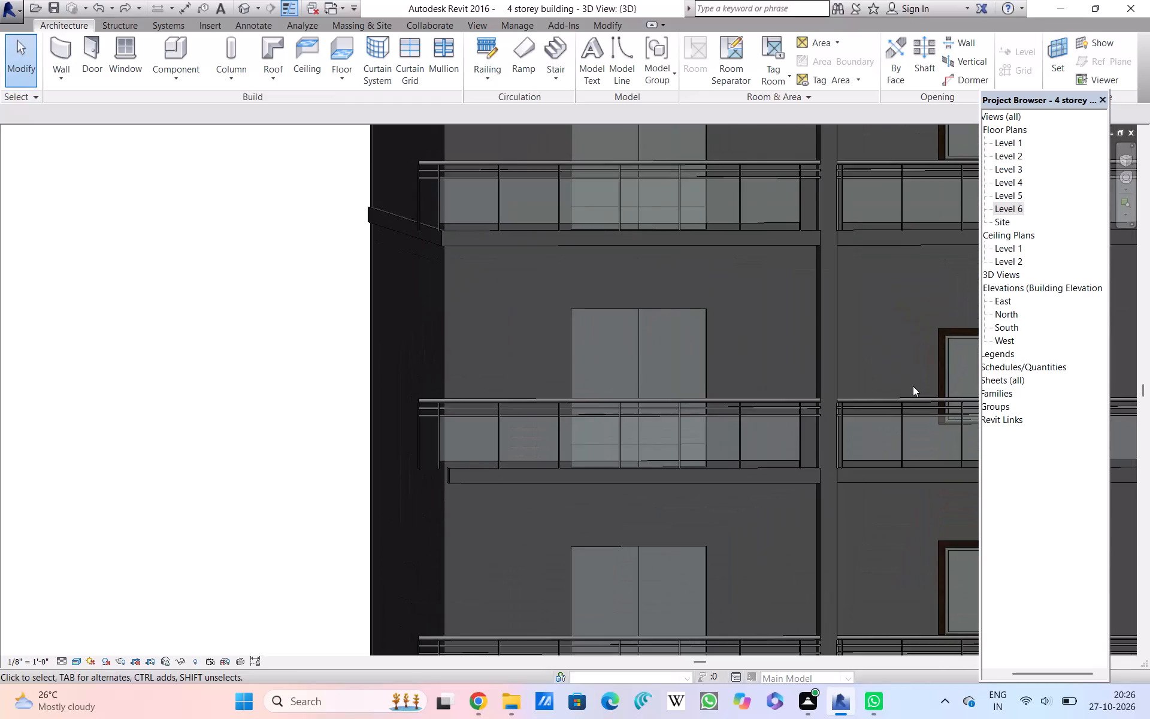
scroll(913, 386, "up", 16)
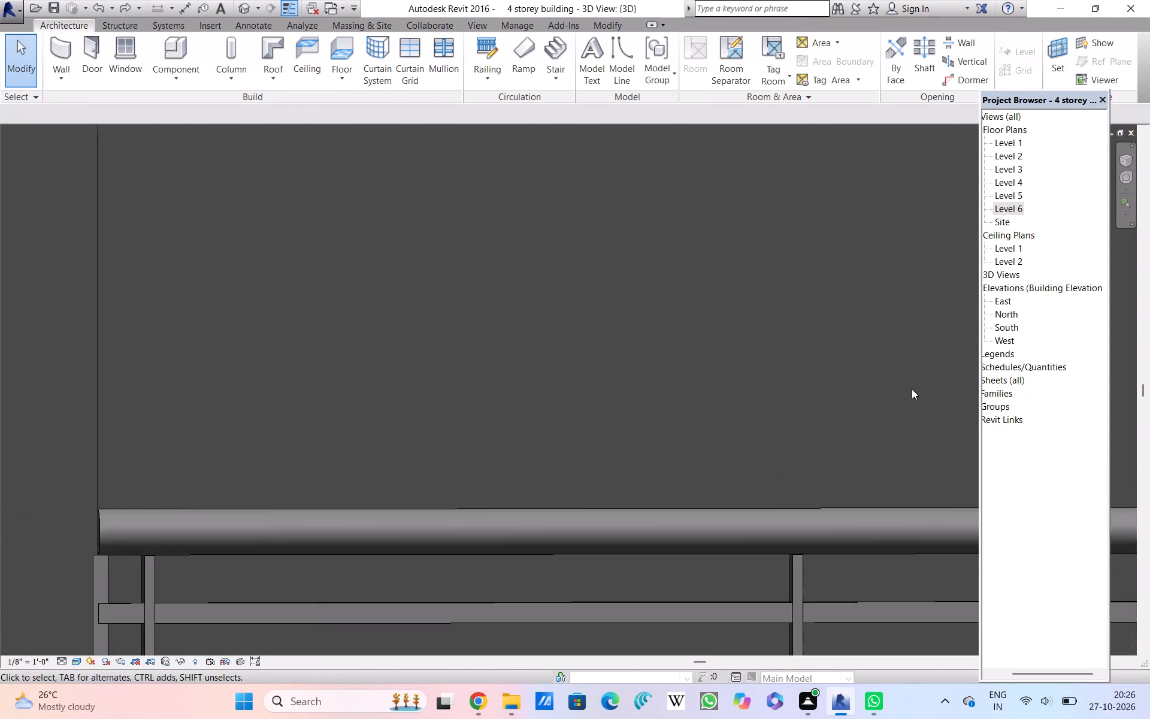
scroll(912, 389, "down", 12)
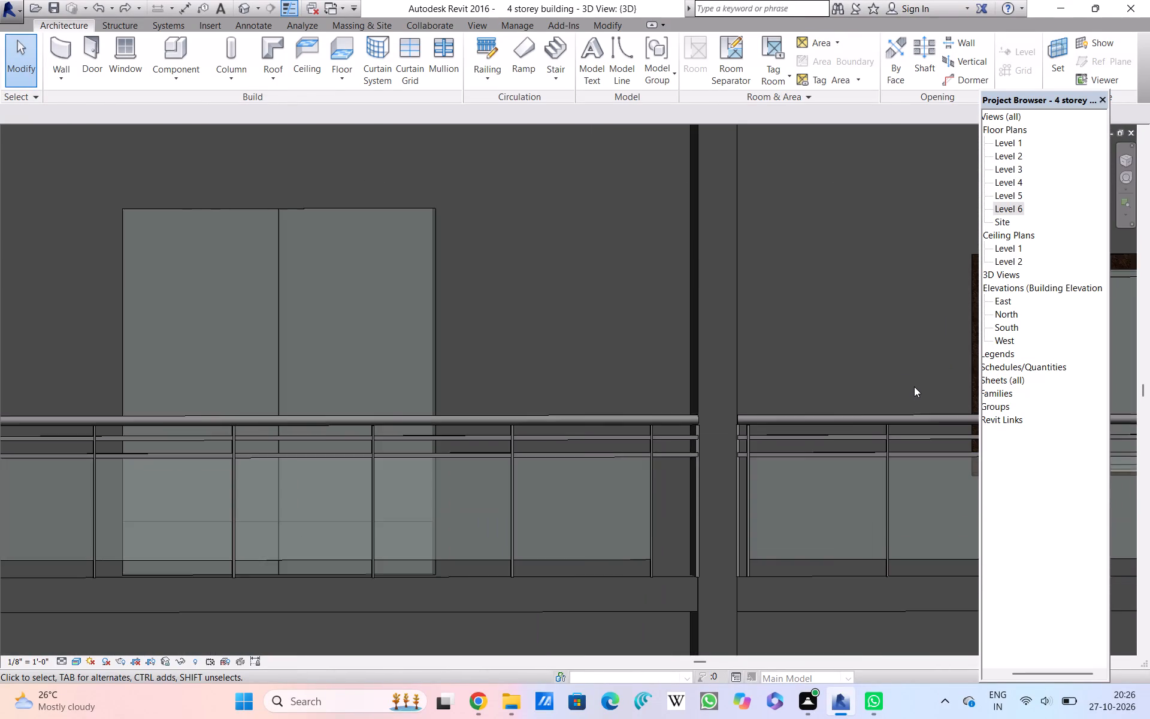
scroll(914, 386, "down", 13)
Inspect the casement window beyond the column, up close and in relation to the neighbouring balcony door and railing.
scroll(916, 386, "up", 2)
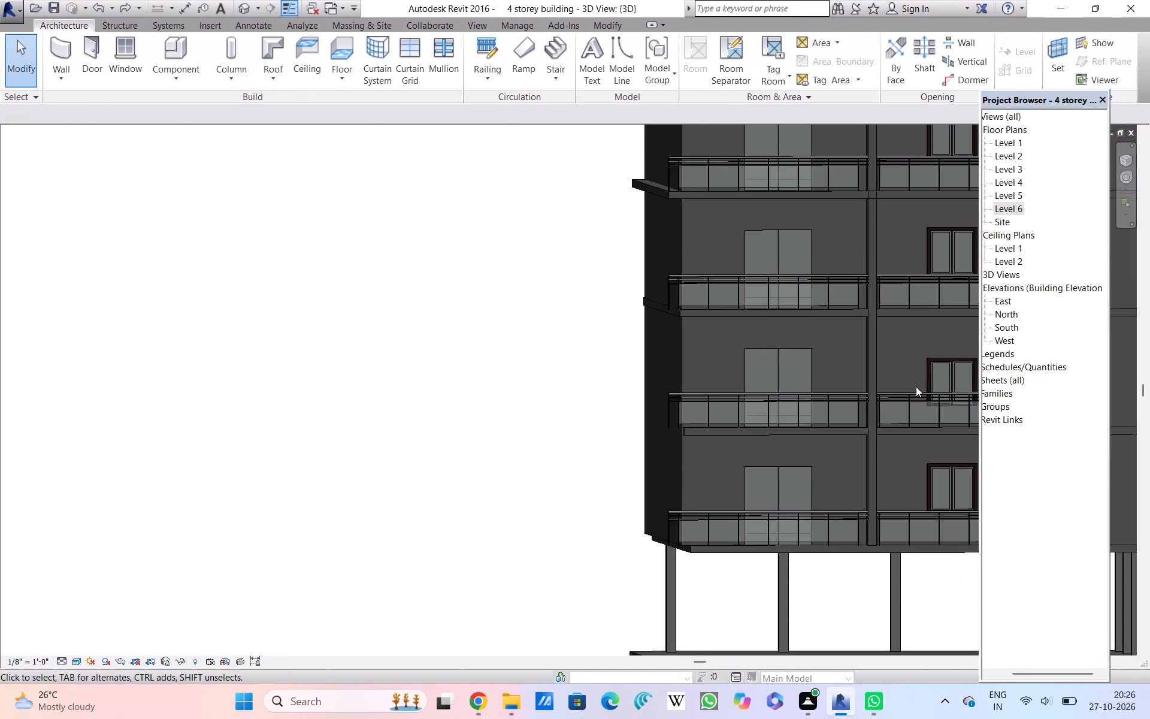
scroll(918, 385, "up", 11)
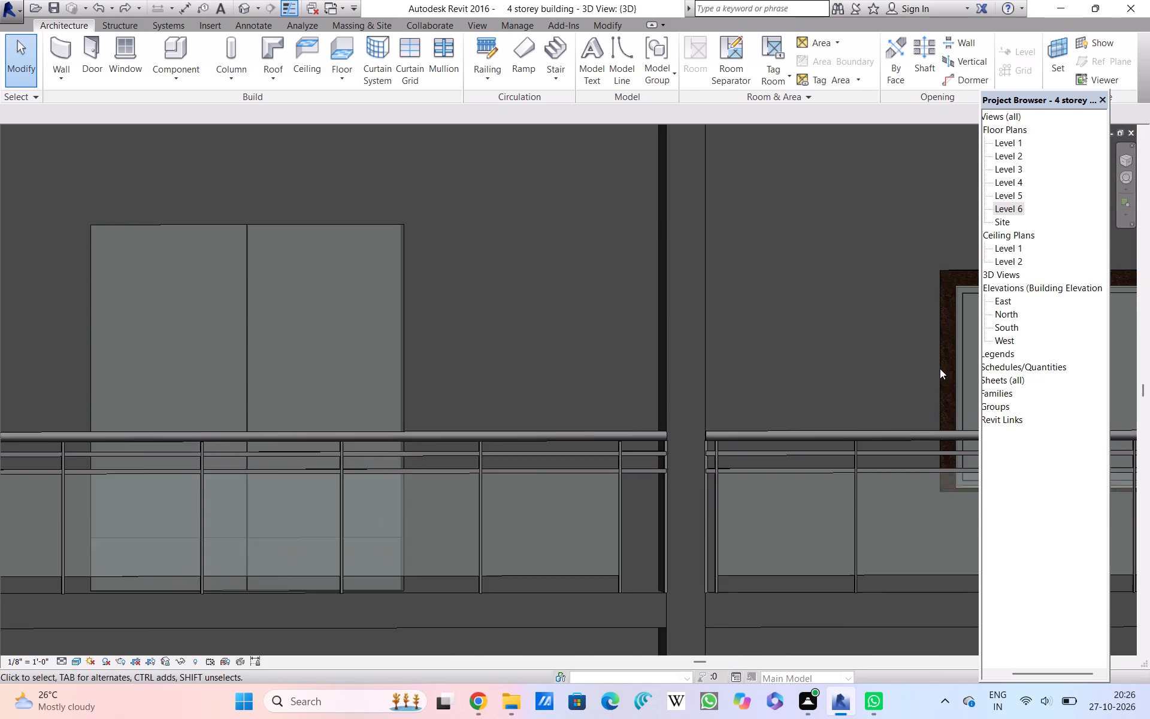
scroll(940, 368, "up", 13)
scroll(933, 325, "down", 15)
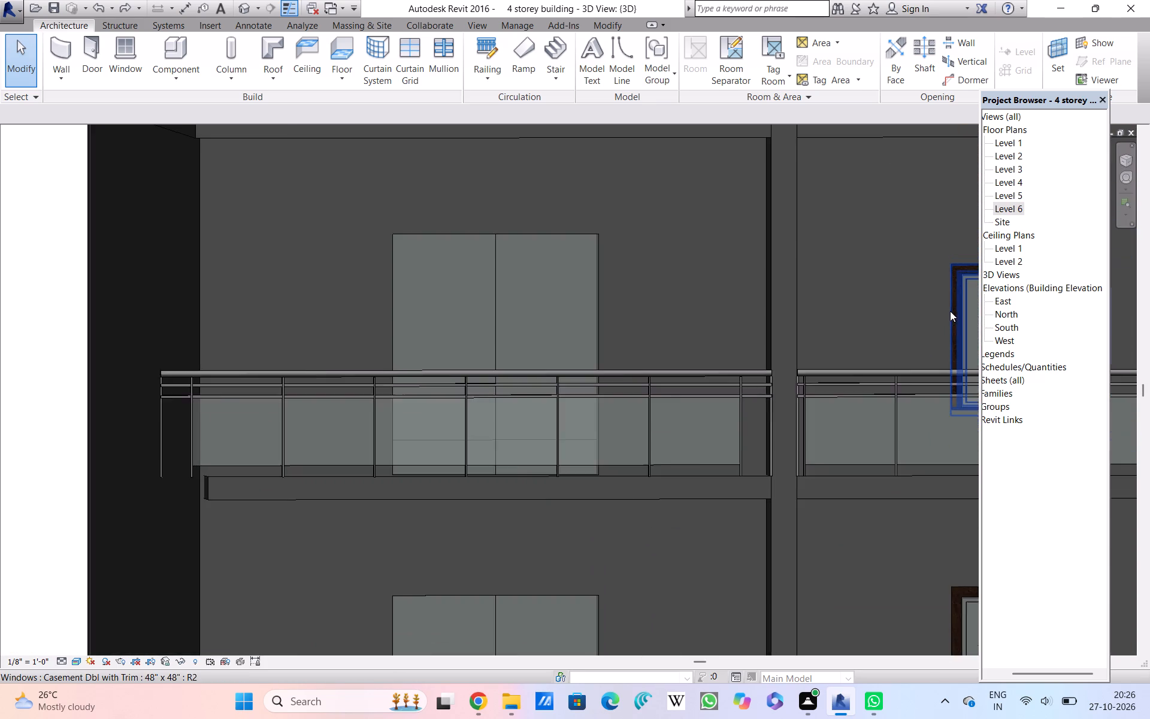
scroll(950, 311, "down", 11)
scroll(954, 306, "up", 2)
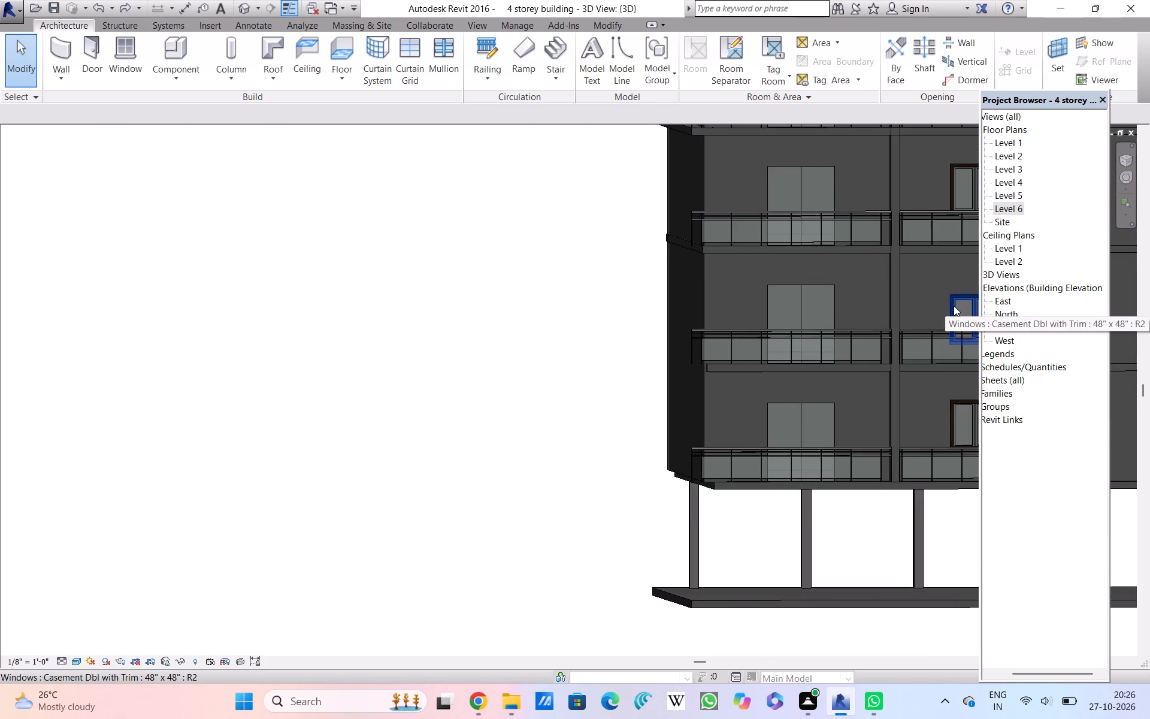
Compare the casement windows, balcony doors and railings on the lower balcony storeys.
scroll(954, 306, "up", 3)
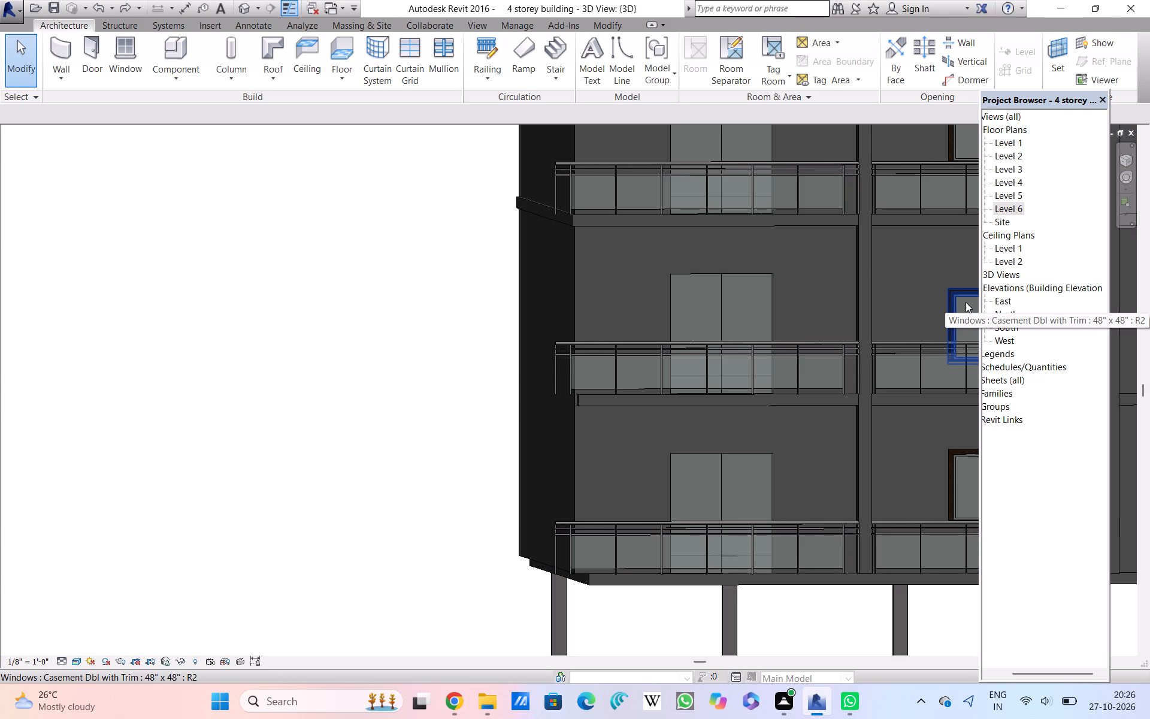
scroll(966, 302, "up", 2)
scroll(966, 302, "down", 2)
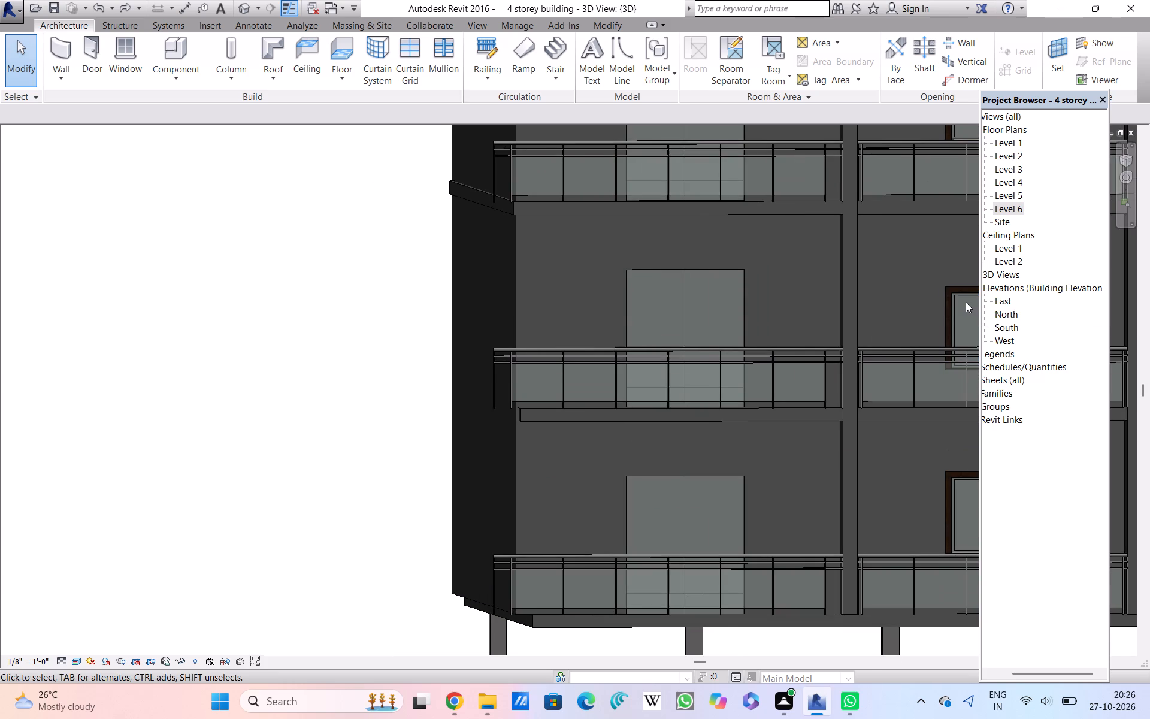
scroll(964, 302, "up", 1)
scroll(964, 303, "down", 1)
scroll(964, 303, "up", 2)
scroll(964, 304, "down", 2)
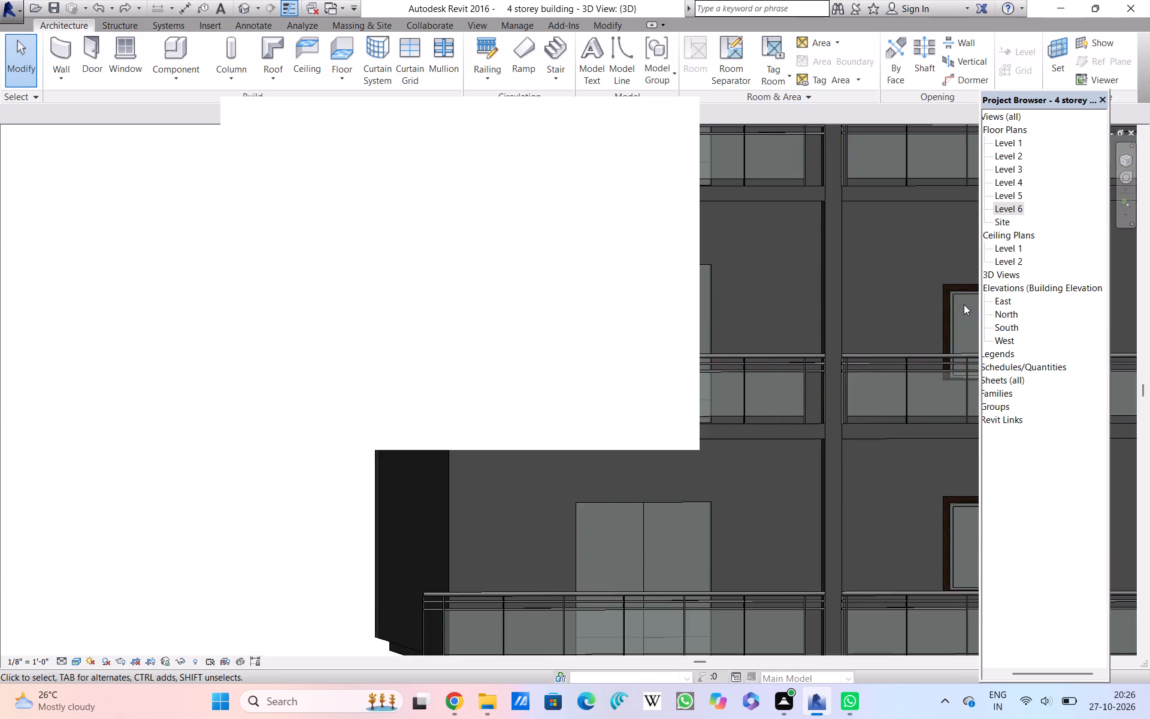
scroll(964, 304, "up", 1)
scroll(964, 304, "down", 2)
scroll(964, 304, "up", 3)
scroll(969, 303, "down", 2)
scroll(970, 304, "up", 2)
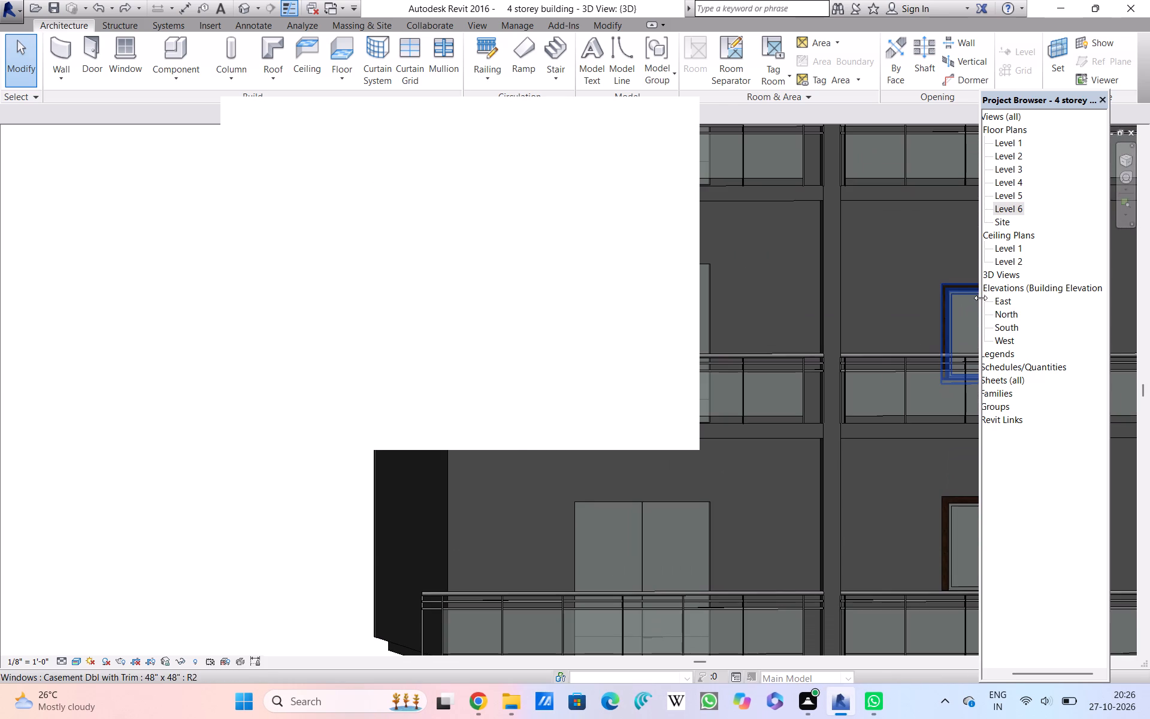
scroll(980, 298, "up", 1)
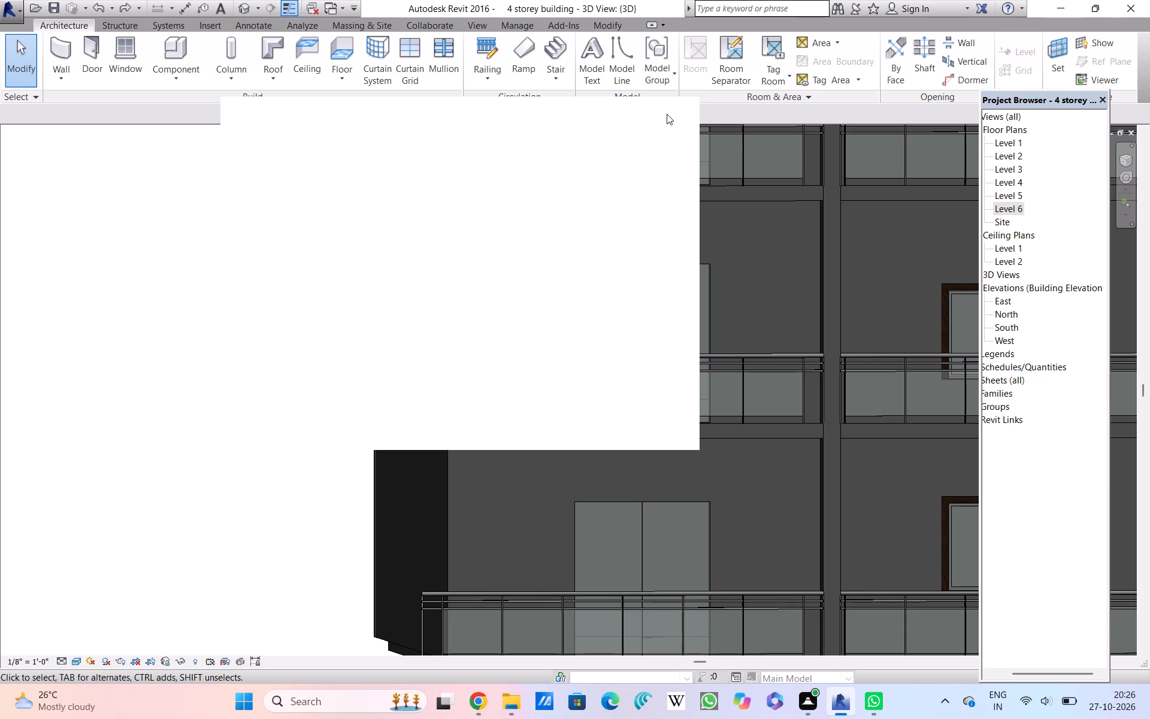
Close the blank pop-up window covering the model view.
left_click(677, 118)
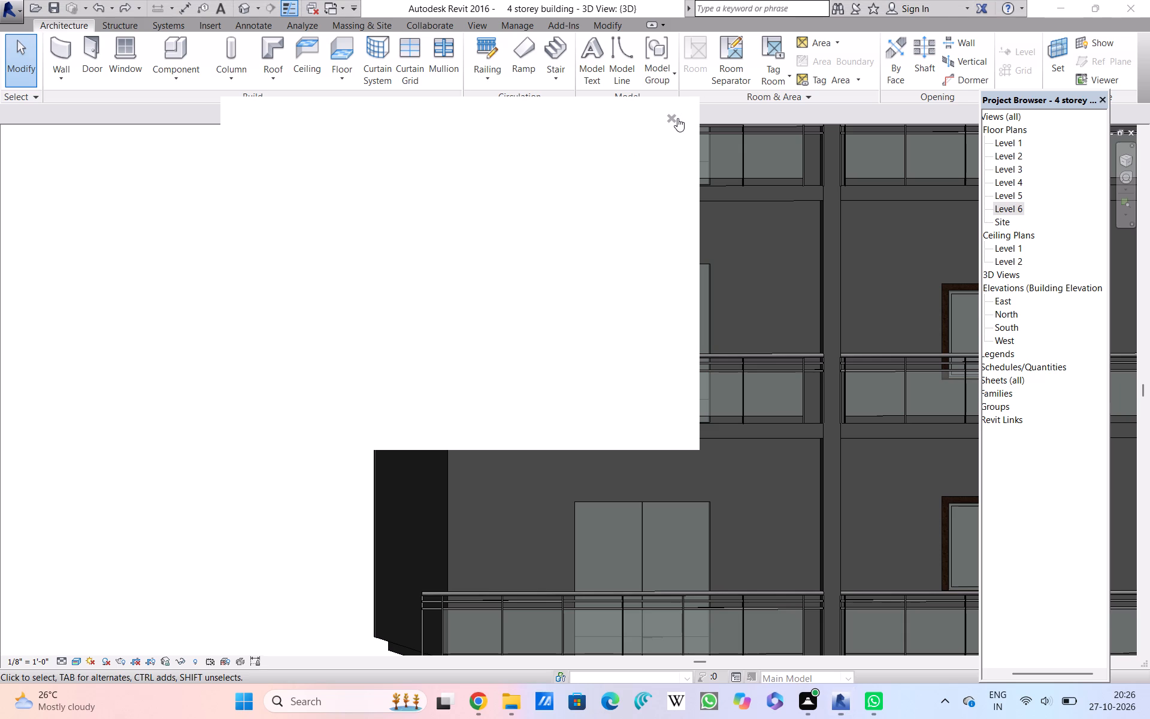
Review the two lowest balcony storeys together with the ground-level columns and base slab.
scroll(692, 142, "down", 8)
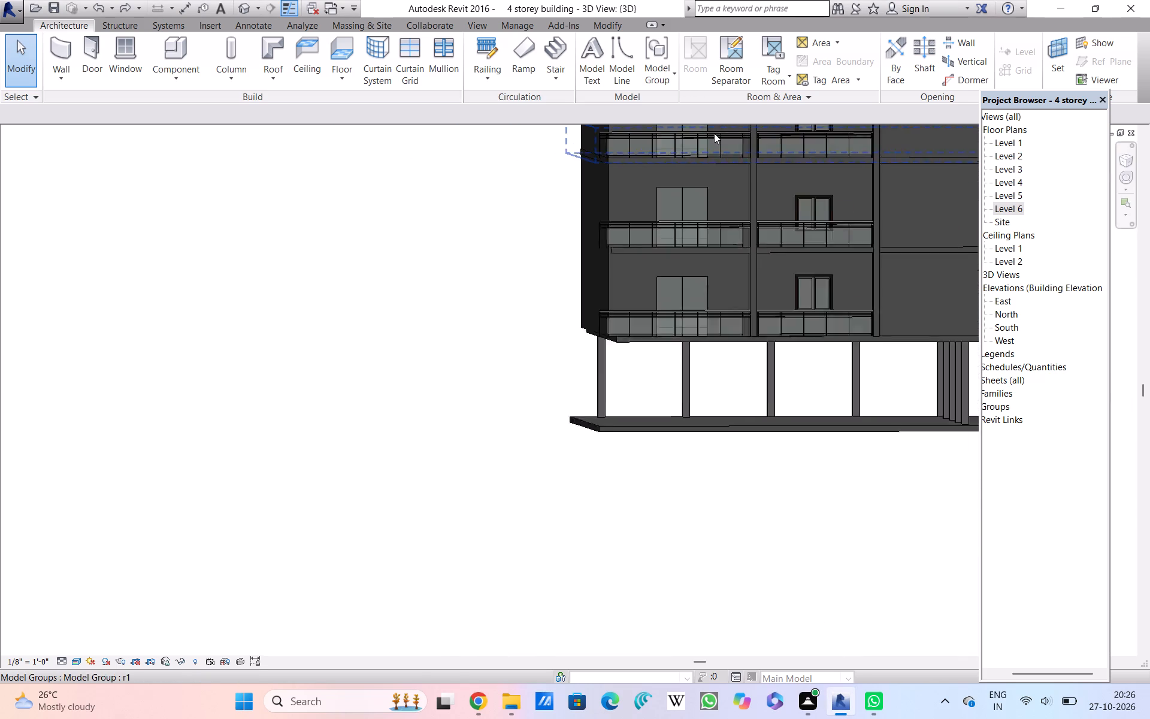
scroll(714, 133, "up", 11)
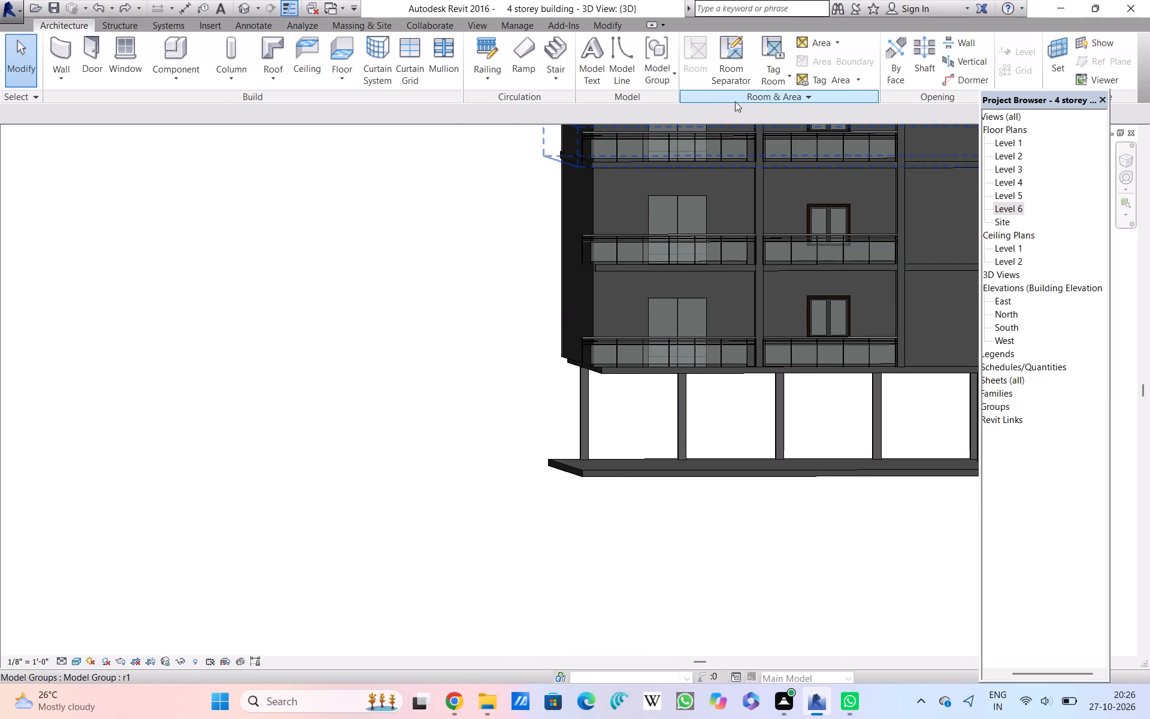
scroll(735, 101, "up", 2)
scroll(737, 101, "down", 2)
scroll(765, 233, "up", 4)
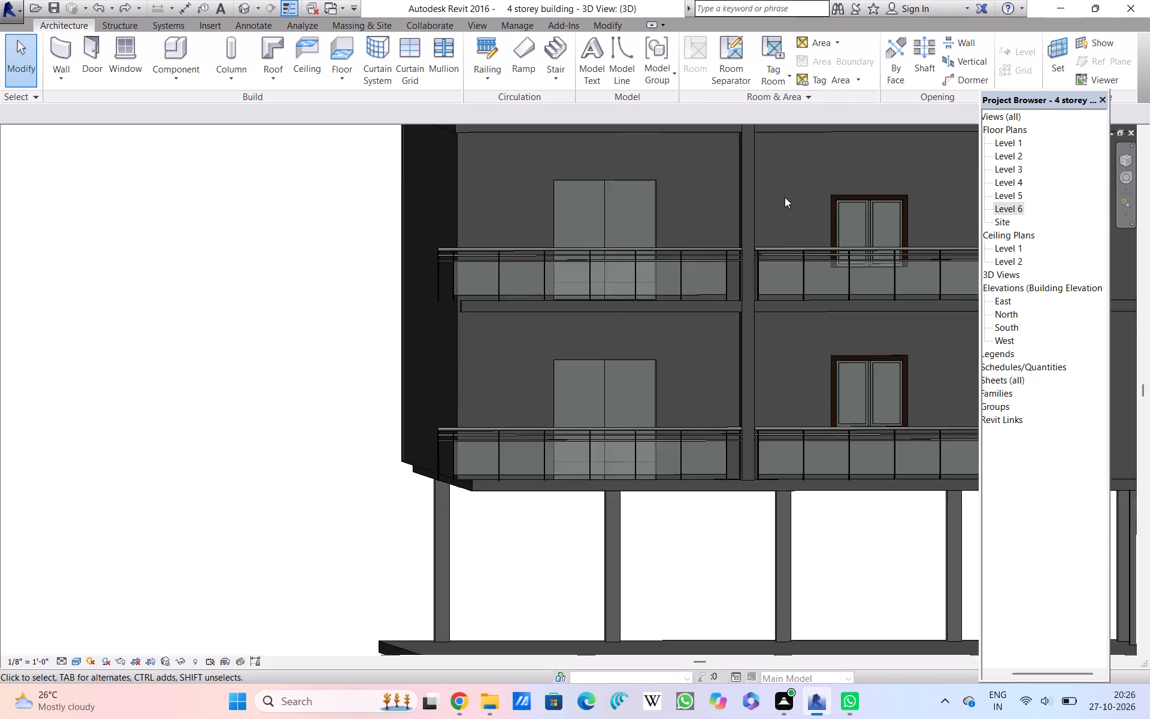
scroll(785, 197, "up", 5)
scroll(788, 187, "down", 6)
scroll(795, 176, "up", 1)
scroll(795, 176, "down", 2)
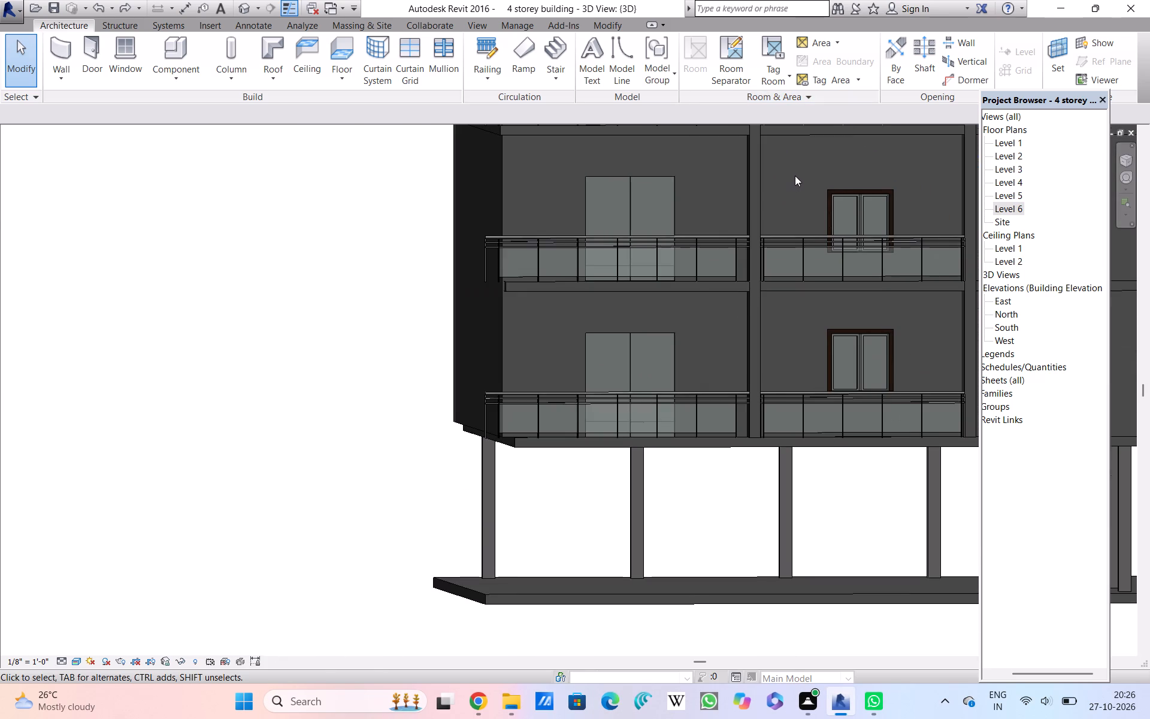
Inspect the double doors, casement windows and railings of the two lowest balcony storeys in closer detail.
scroll(795, 176, "up", 2)
scroll(795, 176, "down", 3)
scroll(797, 173, "up", 2)
scroll(802, 171, "down", 1)
scroll(802, 171, "up", 5)
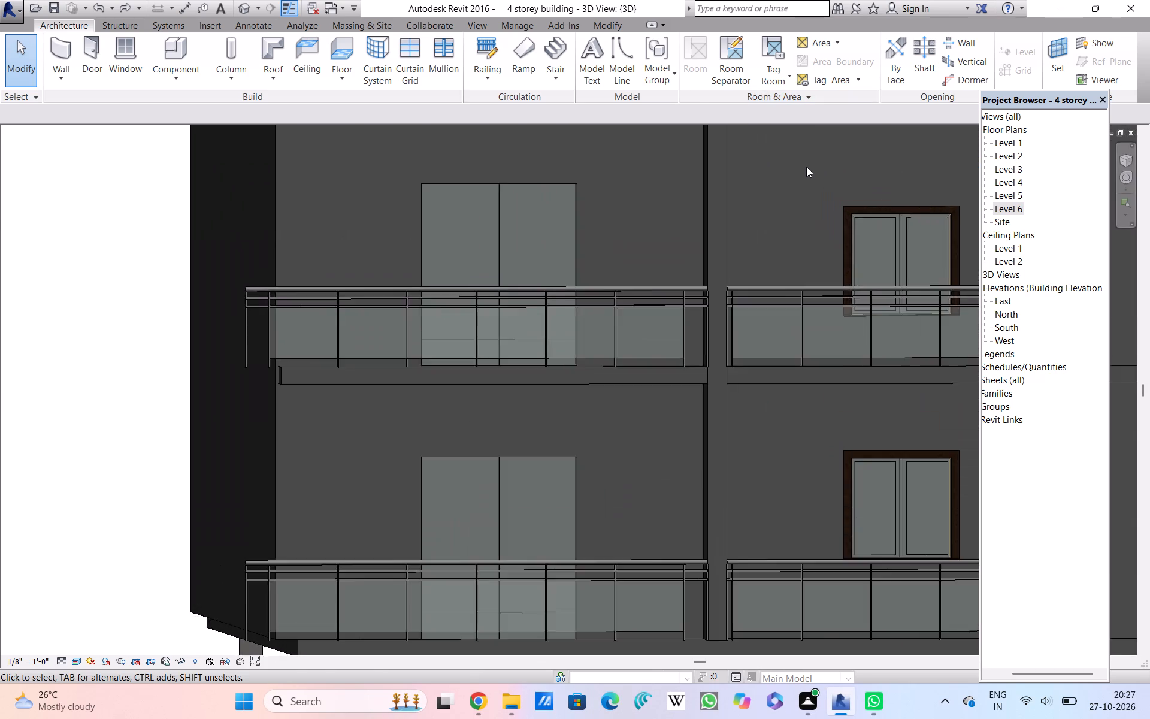
scroll(806, 166, "up", 3)
scroll(806, 166, "down", 12)
scroll(806, 165, "up", 12)
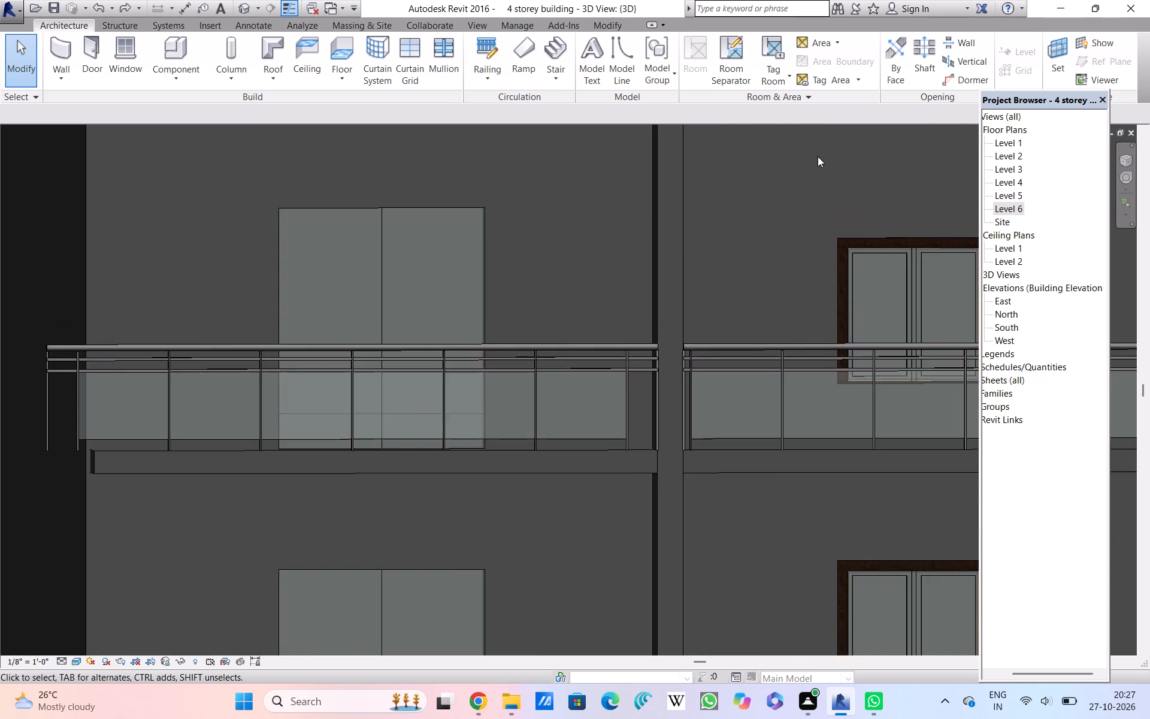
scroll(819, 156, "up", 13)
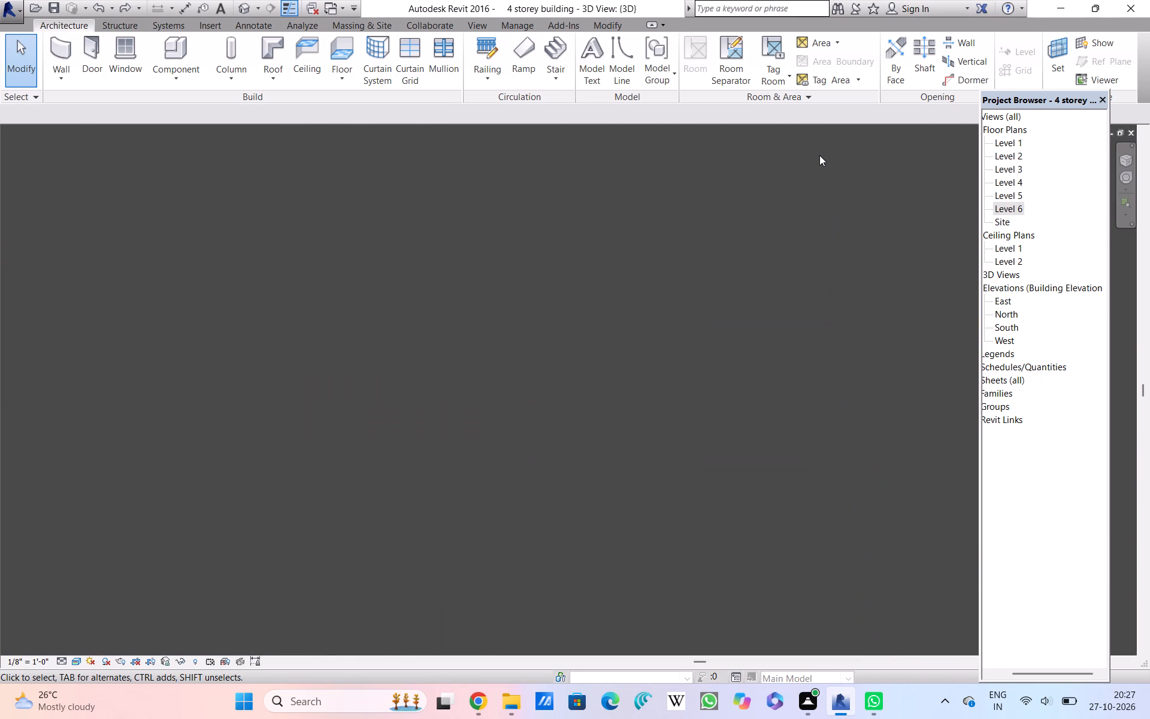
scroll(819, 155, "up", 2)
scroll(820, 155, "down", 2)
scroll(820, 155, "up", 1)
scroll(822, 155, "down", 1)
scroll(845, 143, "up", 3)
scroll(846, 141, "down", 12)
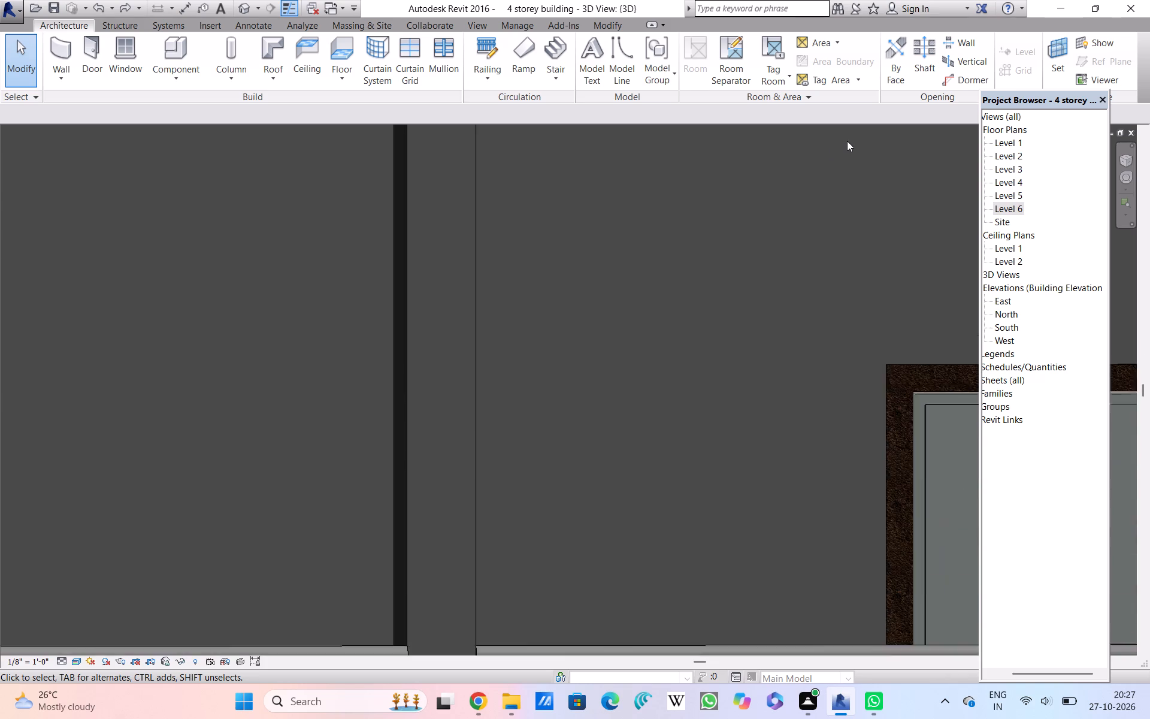
Review the whole building front, then examine the plain end bay and the side balcony railings projecting beyond it.
scroll(847, 141, "down", 17)
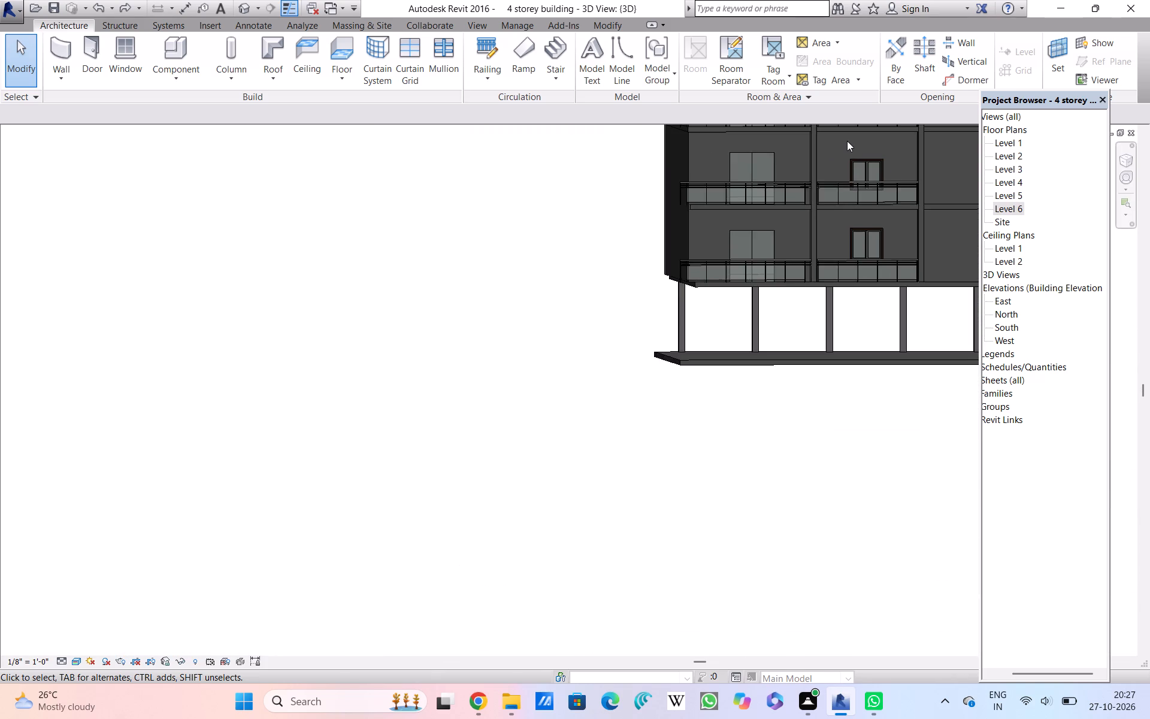
scroll(847, 141, "down", 5)
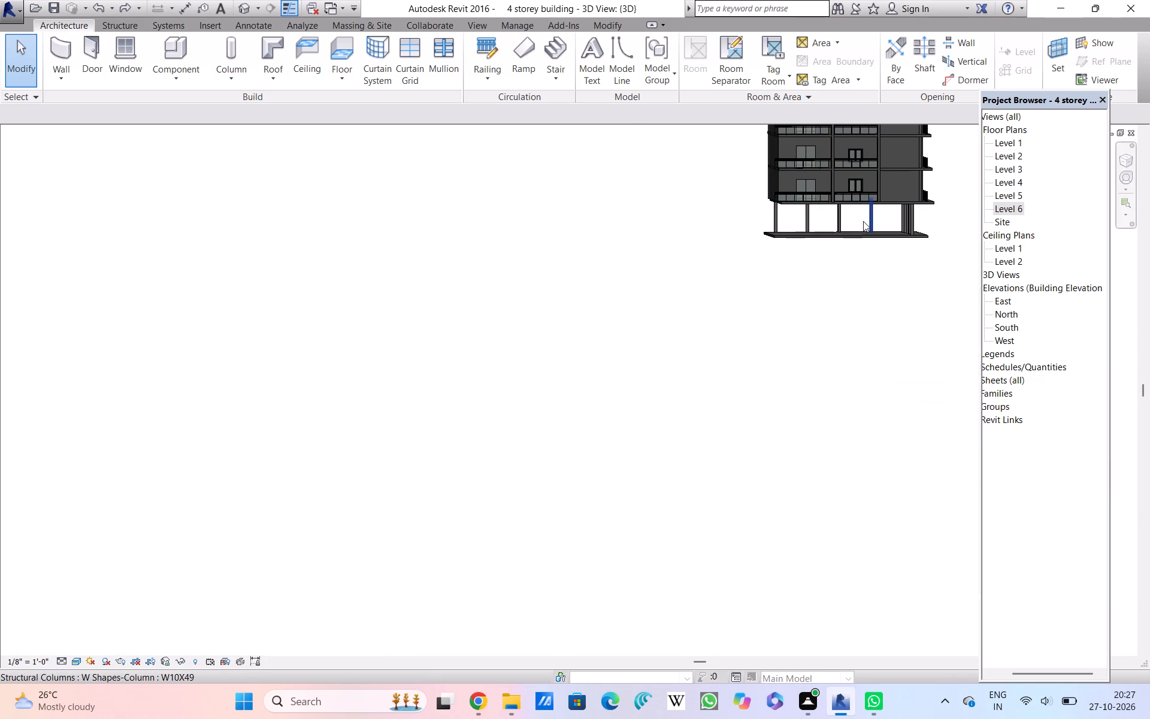
scroll(863, 222, "down", 6)
scroll(875, 286, "down", 4)
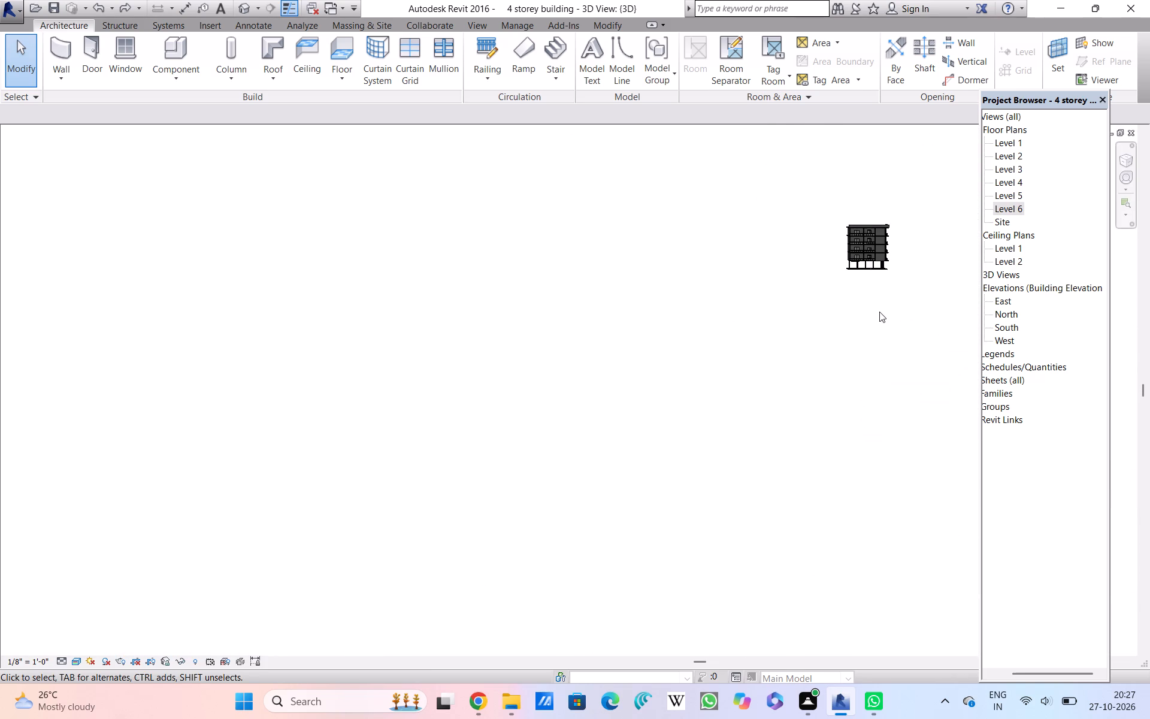
scroll(883, 233, "up", 7)
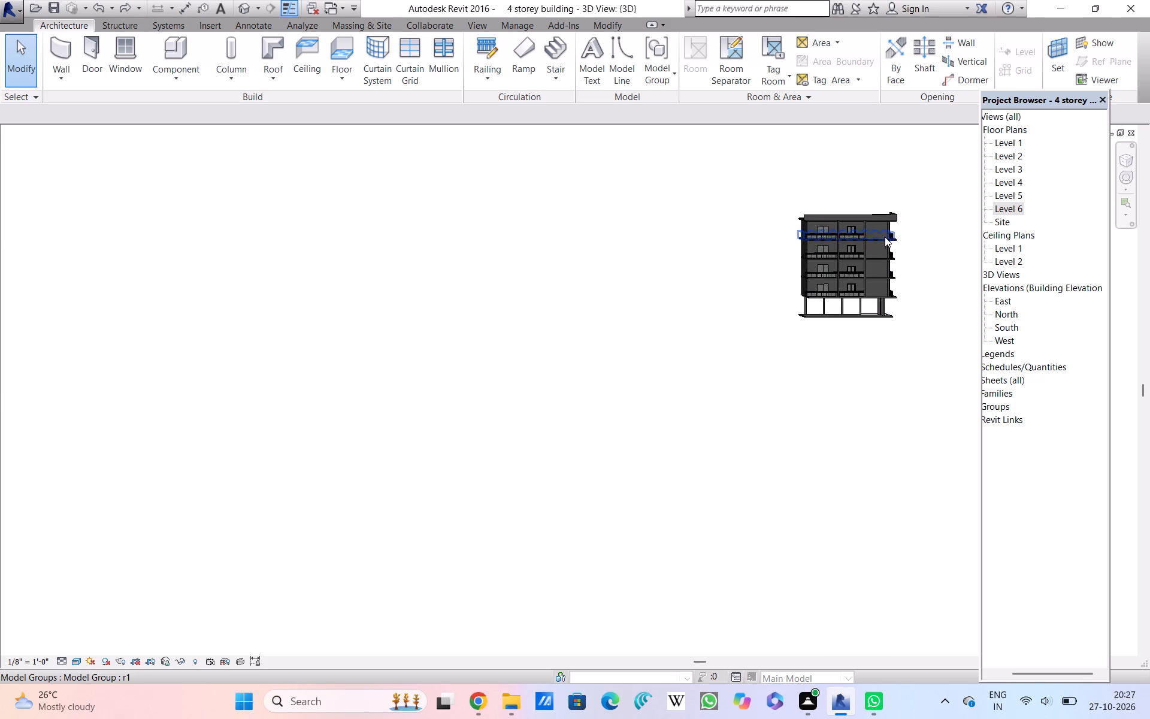
scroll(885, 237, "up", 18)
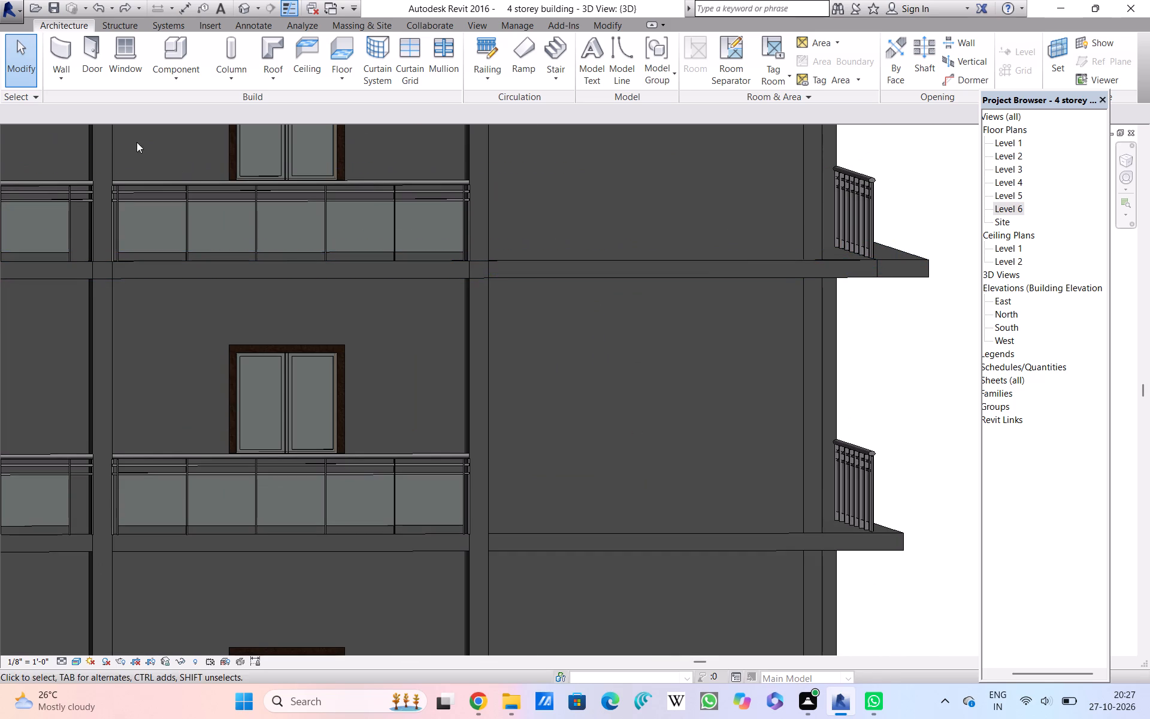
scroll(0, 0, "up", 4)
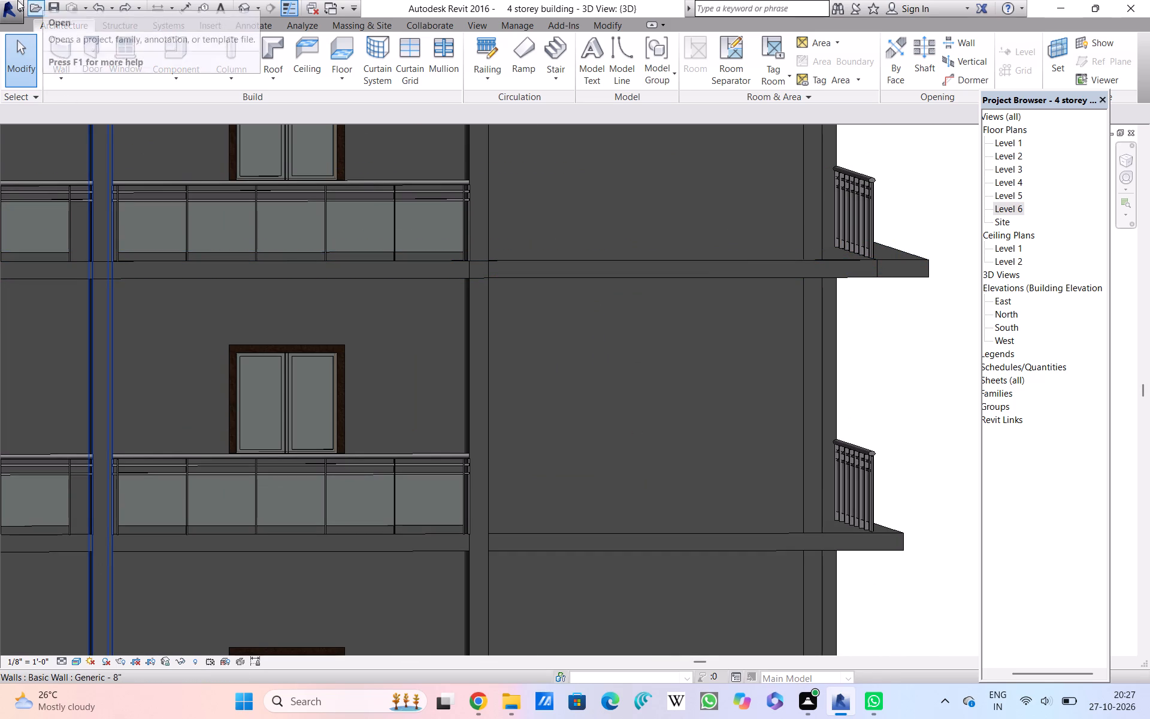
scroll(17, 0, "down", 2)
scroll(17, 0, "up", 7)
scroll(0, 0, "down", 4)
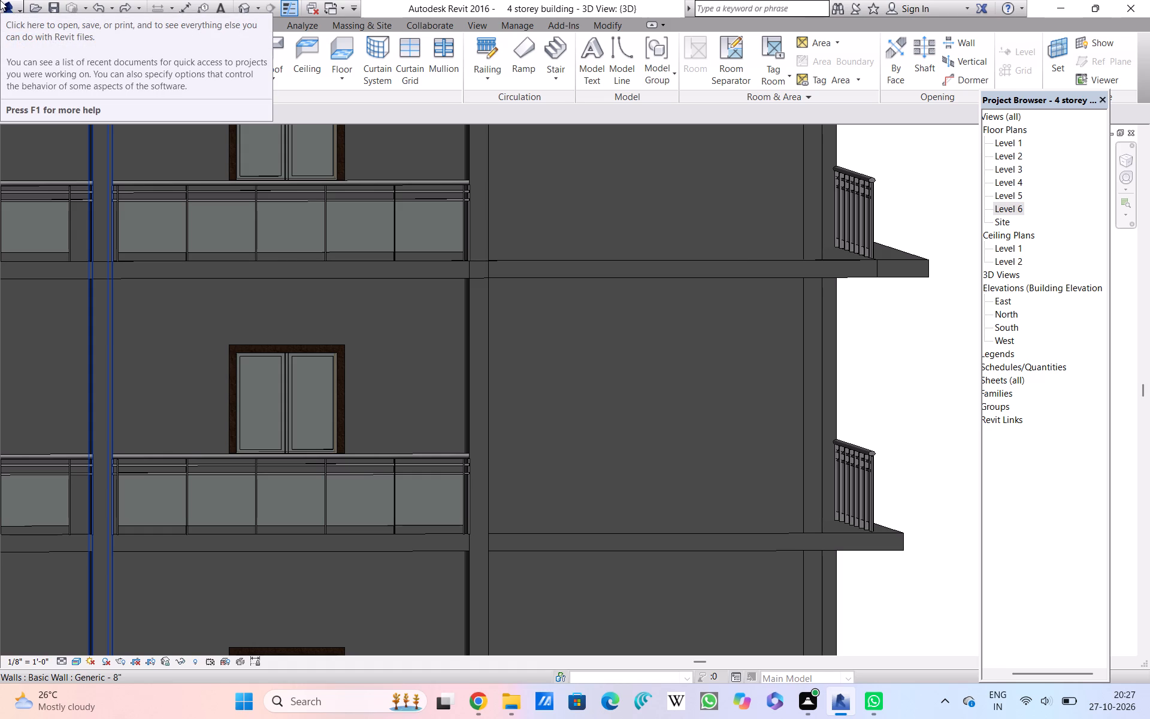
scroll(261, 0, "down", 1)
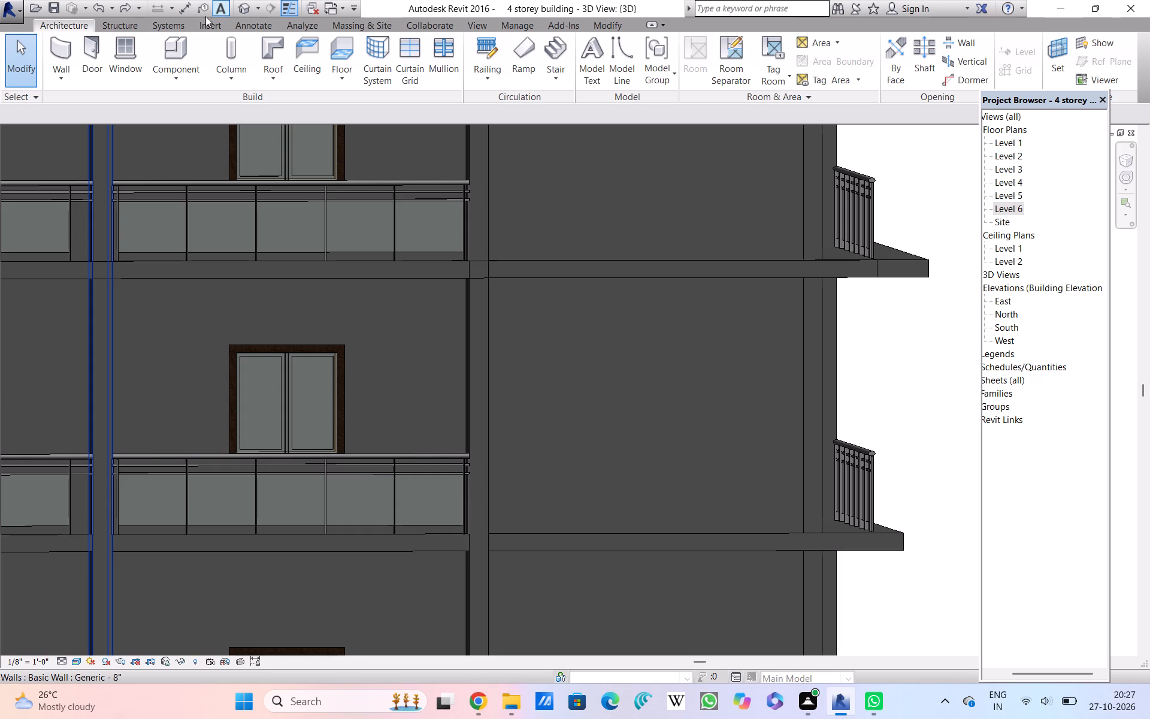
Orbit around the building to view two adjoining facades, comparing their windows, doors and balconies across all storeys.
scroll(288, 302, "down", 7)
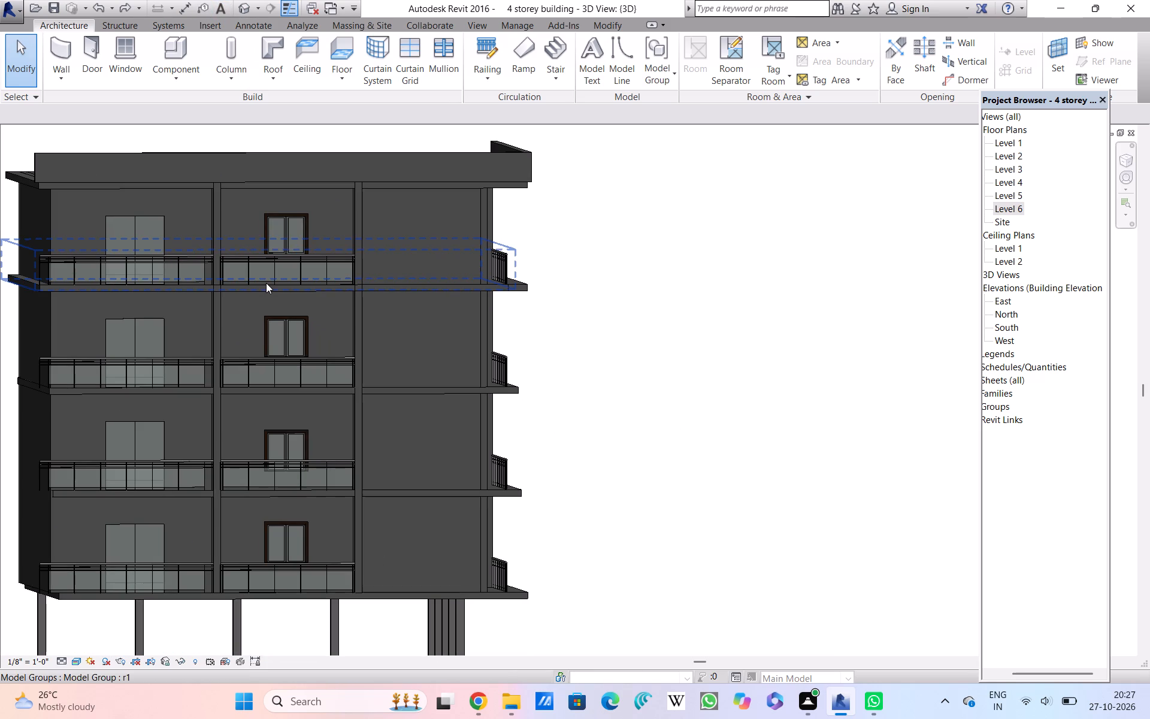
middle_click_drag(265, 282, 104, 275, "shift")
scroll(105, 270, "down", 3)
middle_click_drag(421, 264, 578, 313)
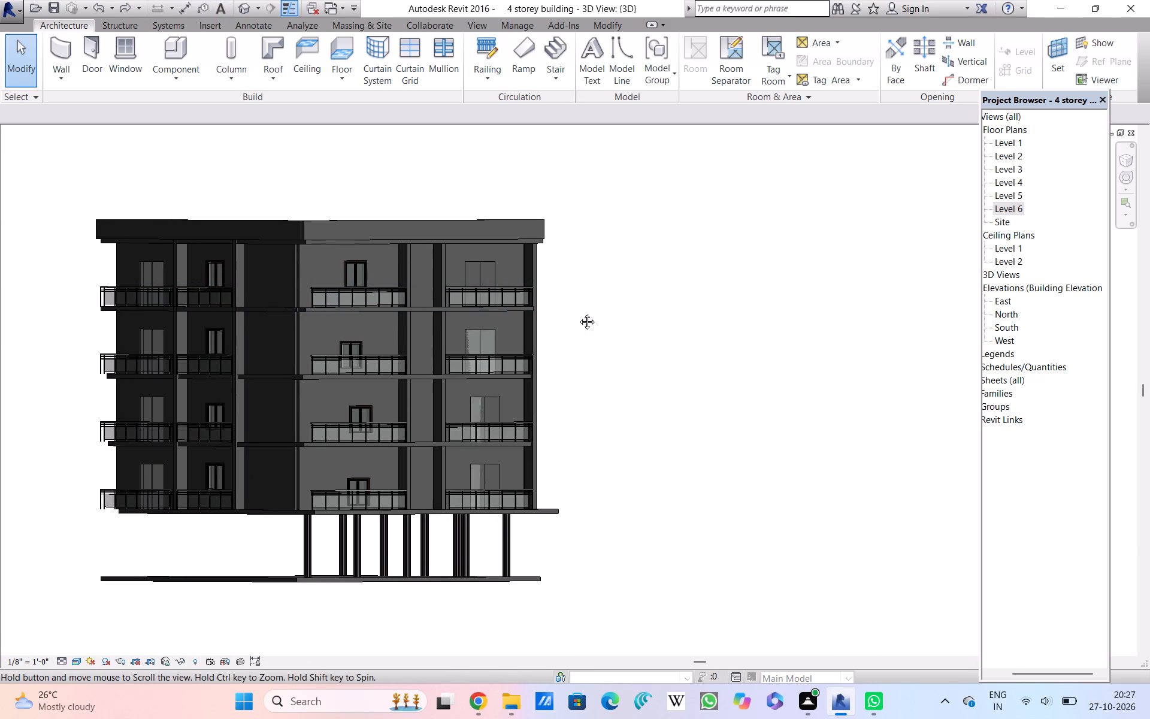
middle_click_drag(578, 313, 625, 345)
scroll(608, 347, "down", 3)
scroll(465, 330, "up", 5)
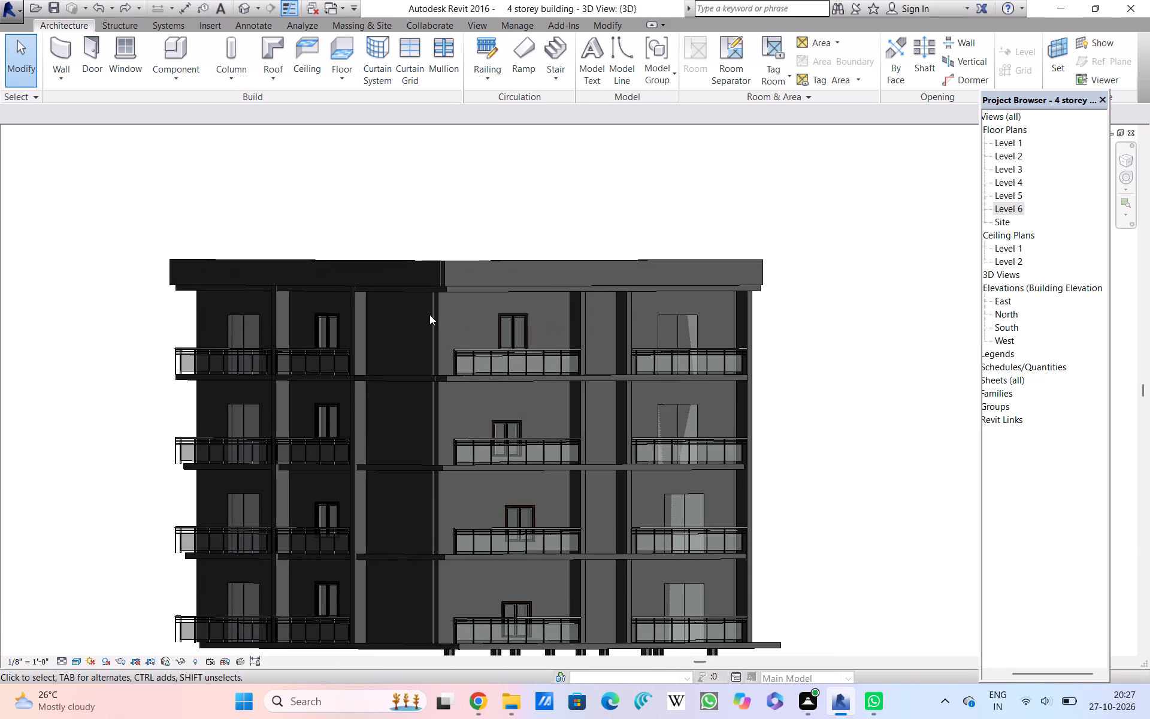
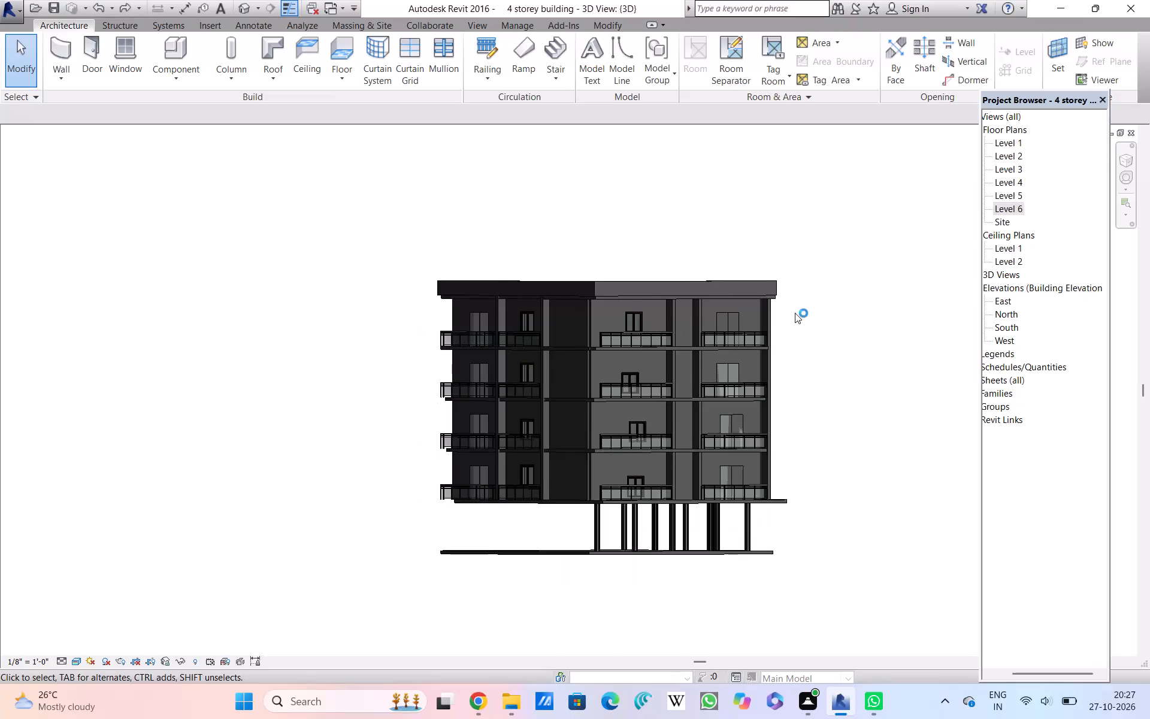
Dismiss the Autodesk genuine notification card covering the 3D building view.
scroll(795, 313, "up", 4)
scroll(795, 313, "down", 2)
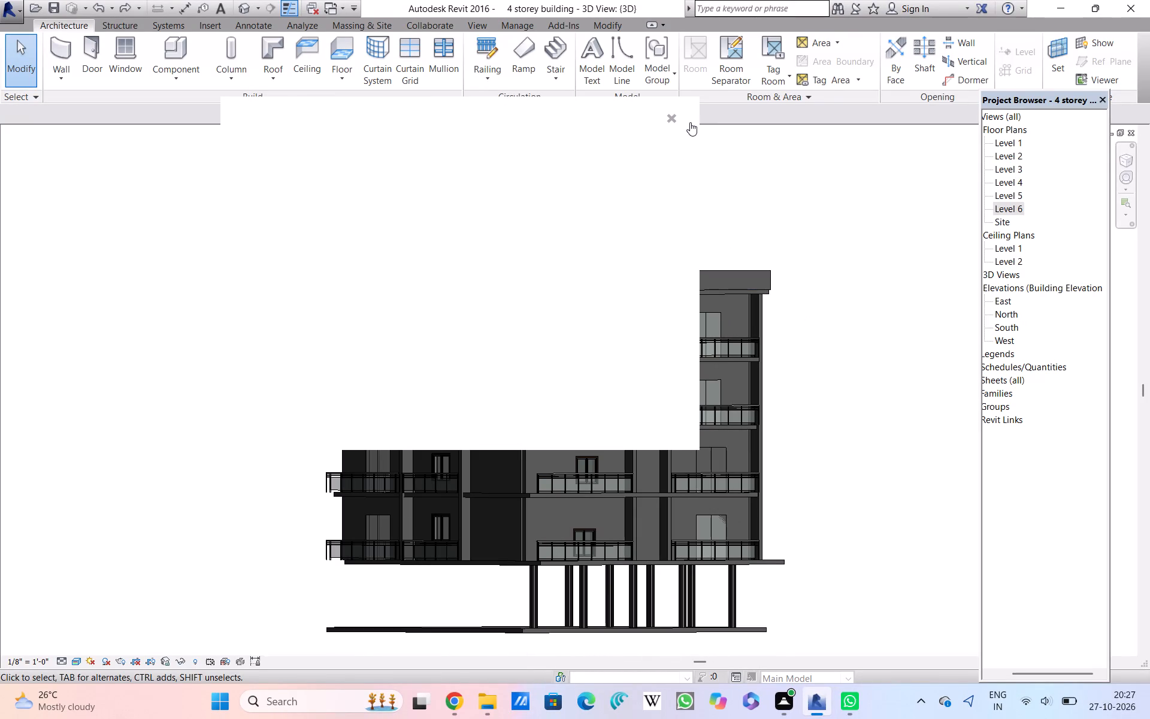
double_click(674, 122)
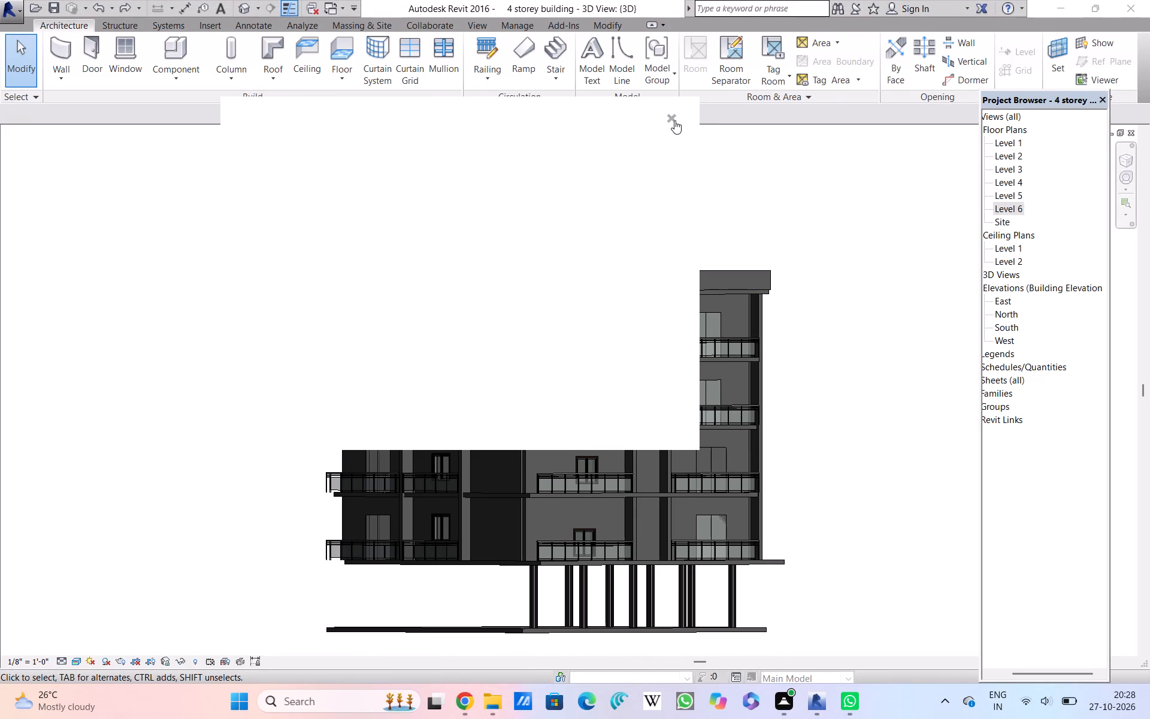
double_click(674, 119)
Examine the upper storeys and roof edge, then orbit around the building to view the plain side wall, flat roof and balcony corner.
scroll(647, 335, "up", 5)
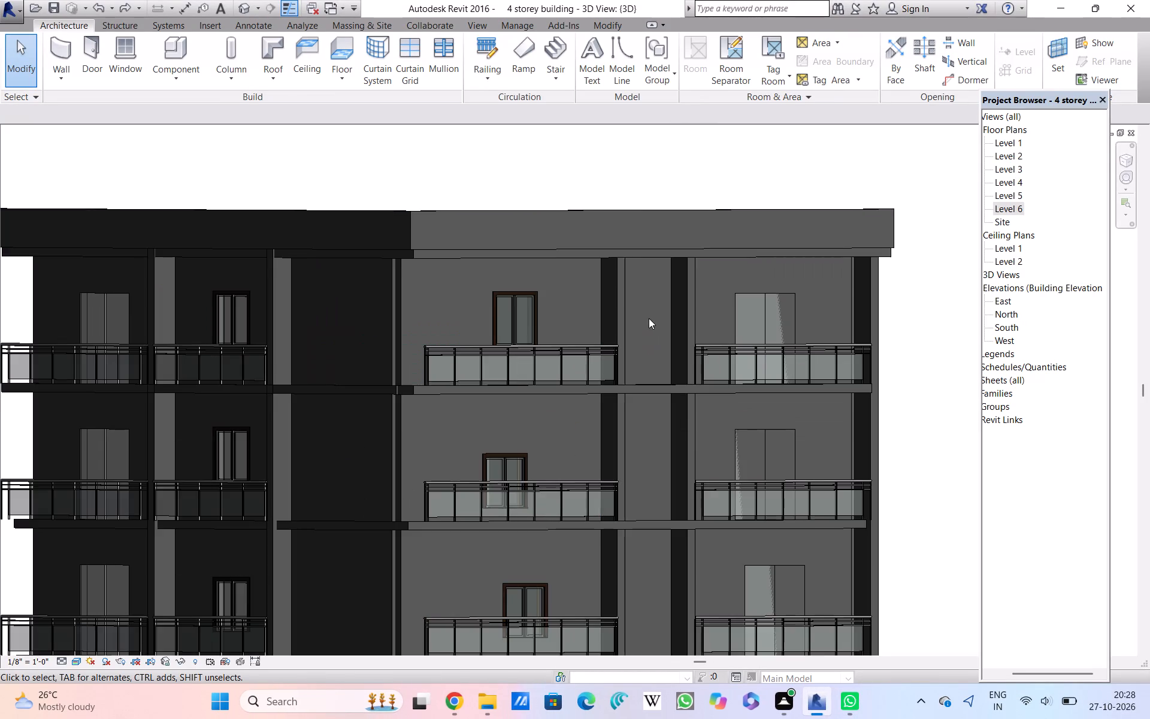
scroll(649, 316, "up", 5)
scroll(648, 297, "down", 10)
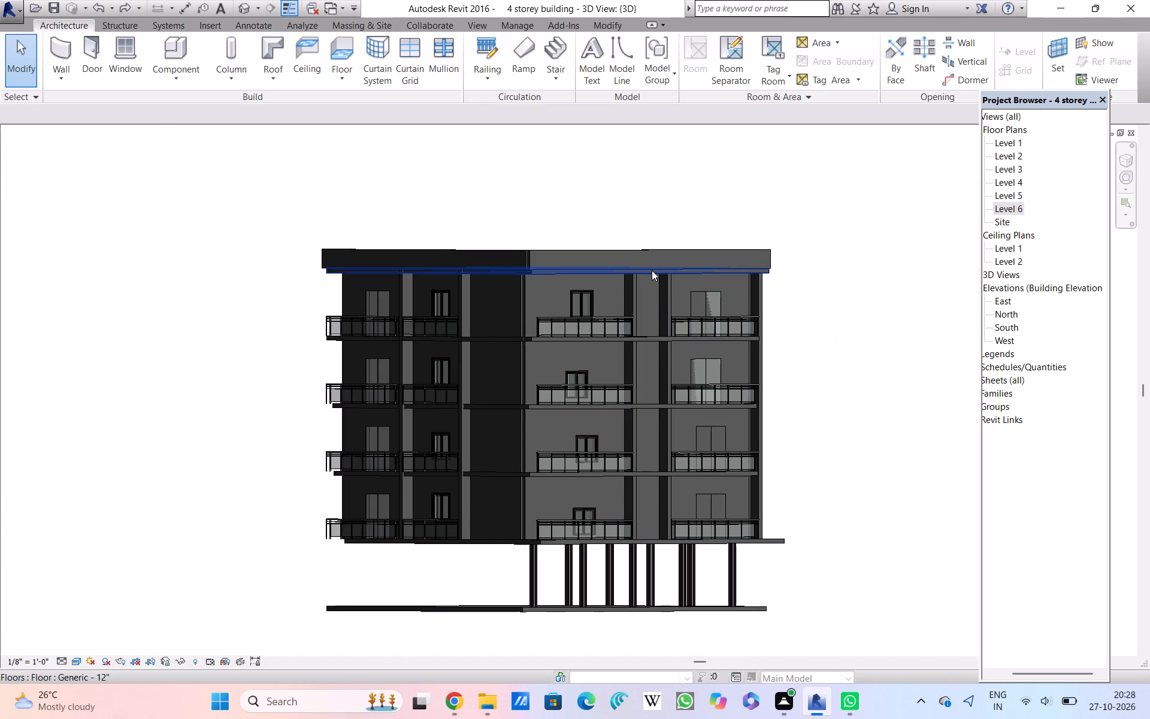
scroll(657, 265, "up", 3)
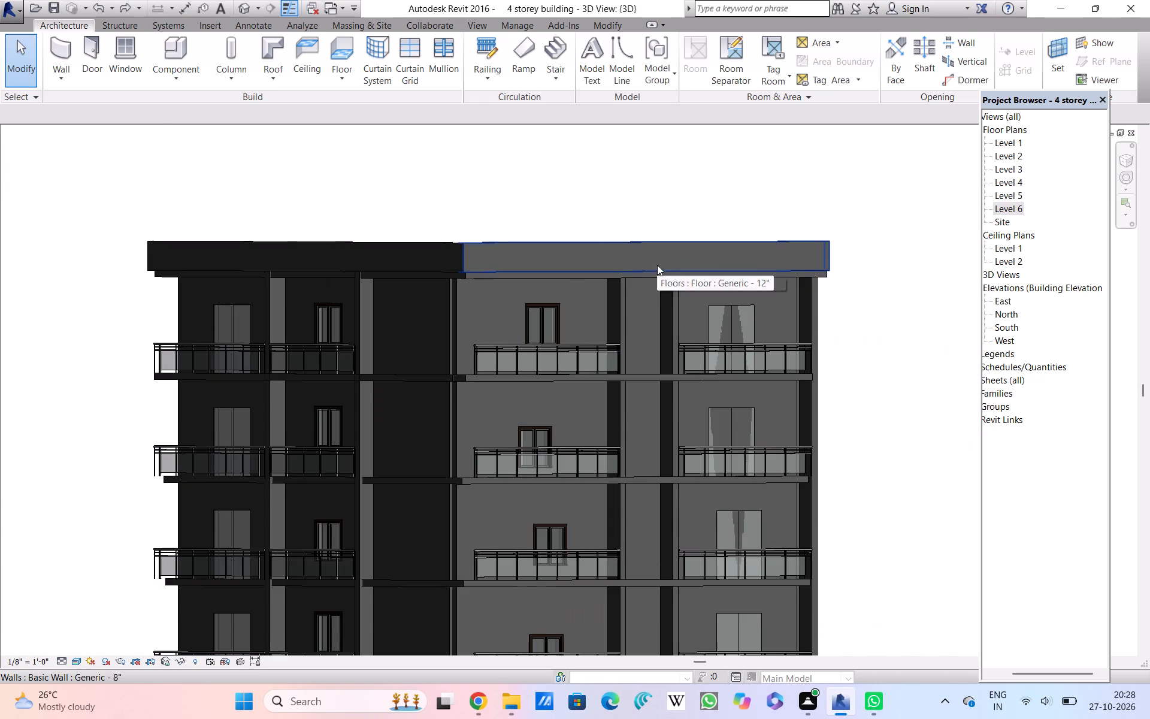
scroll(616, 219, "down", 3)
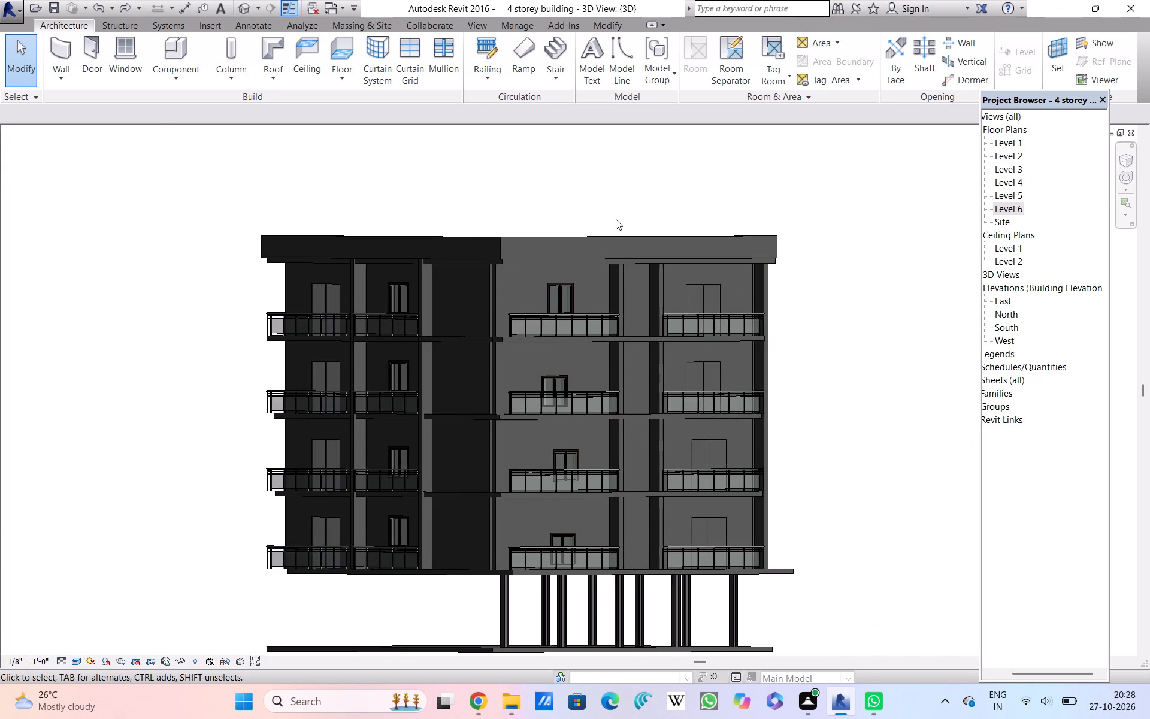
middle_click_drag(783, 394, 625, 434)
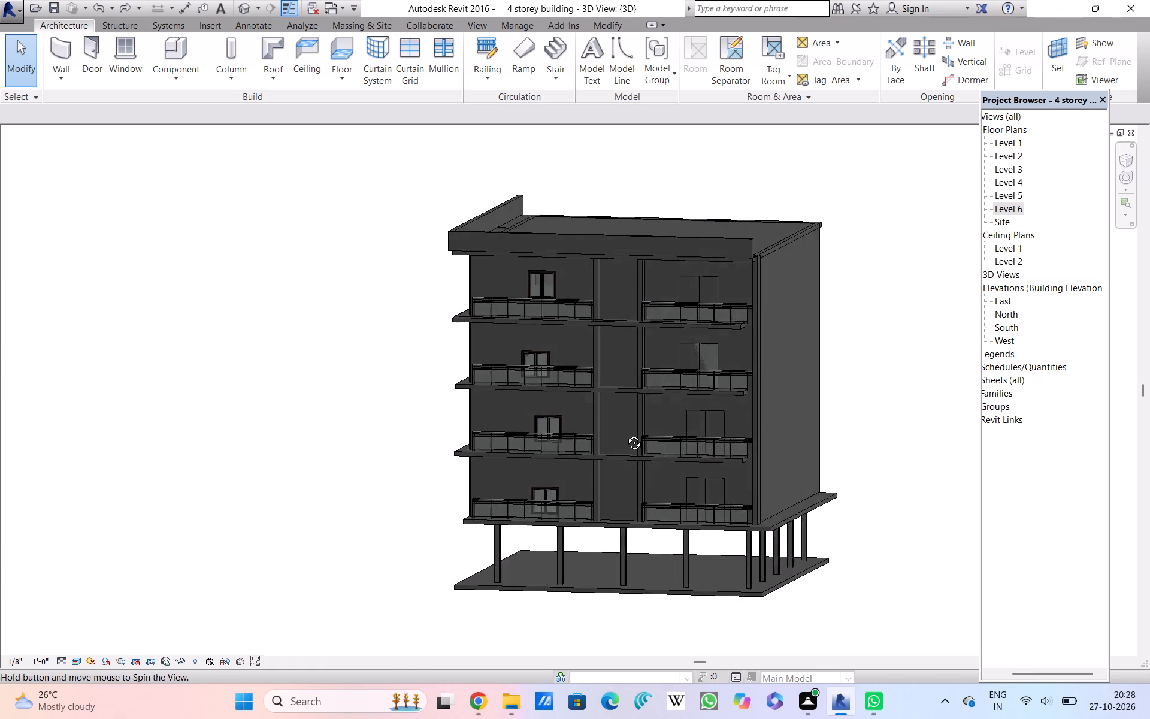
middle_click_drag(625, 434, 825, 430)
middle_click_drag(779, 402, 840, 454, "shift")
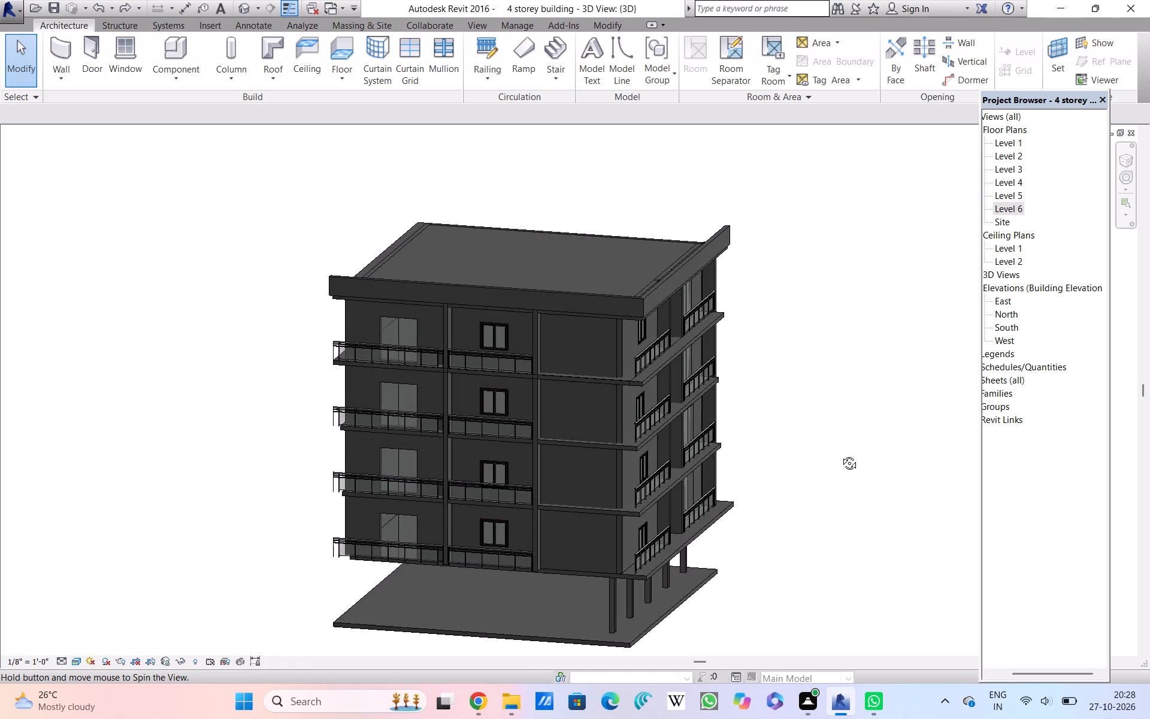
middle_click_drag(840, 454, 804, 412, "shift")
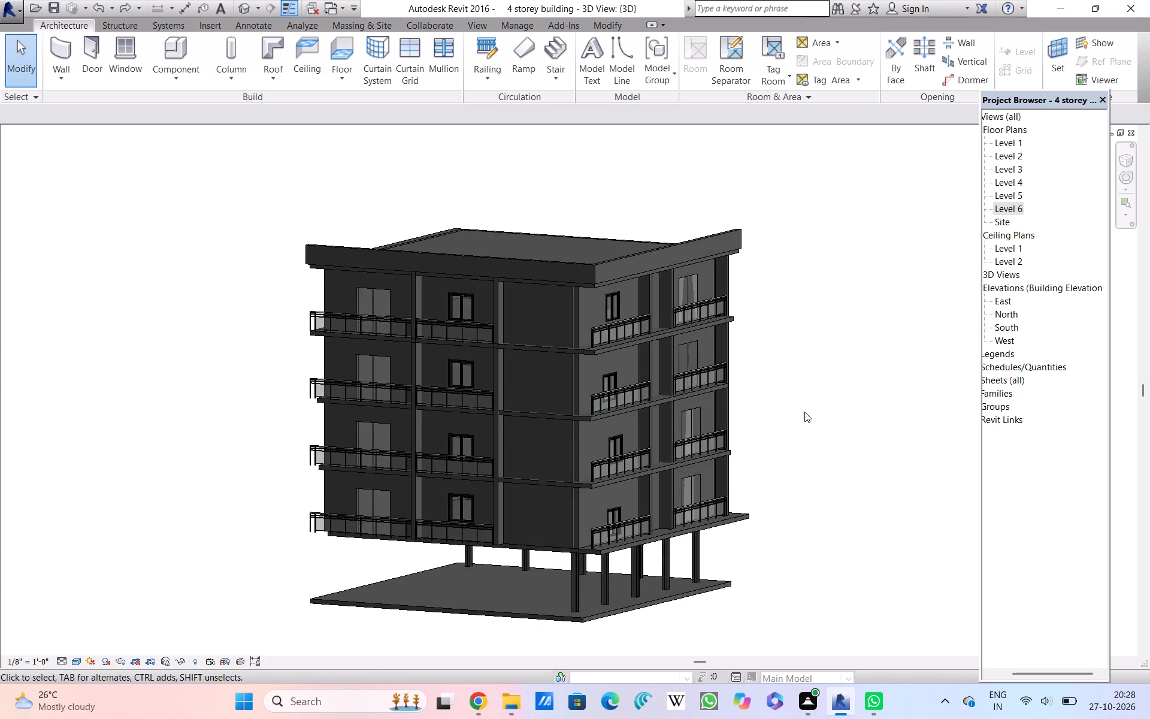
Inspect the corner where the two balcony facades meet, comparing windows, doors, railings and floor edges across all four storeys.
scroll(804, 412, "up", 2)
scroll(804, 411, "down", 2)
scroll(804, 411, "up", 1)
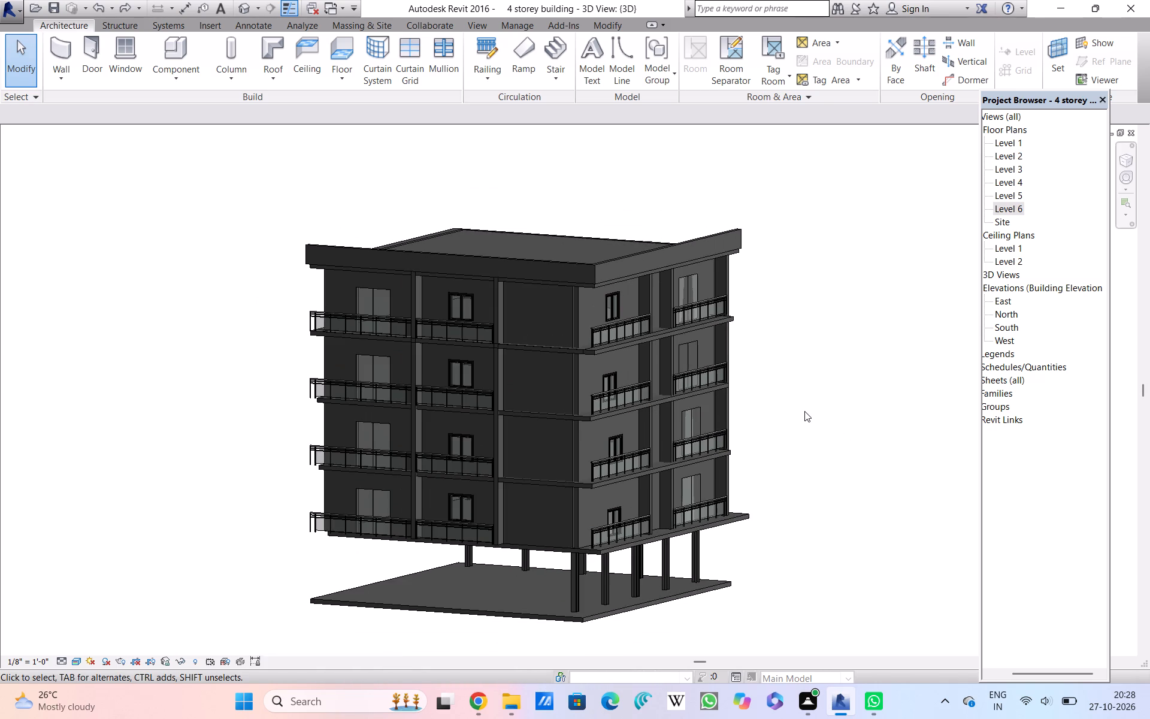
scroll(804, 411, "up", 3)
scroll(804, 411, "down", 1)
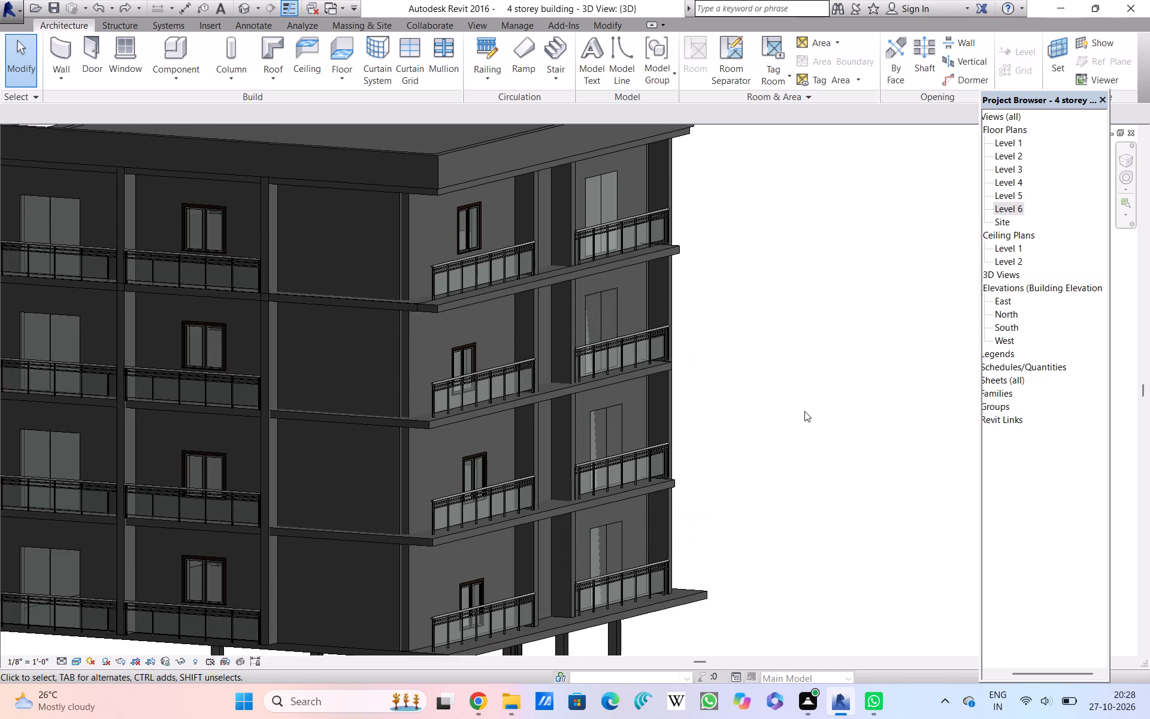
scroll(804, 411, "down", 2)
scroll(804, 411, "up", 2)
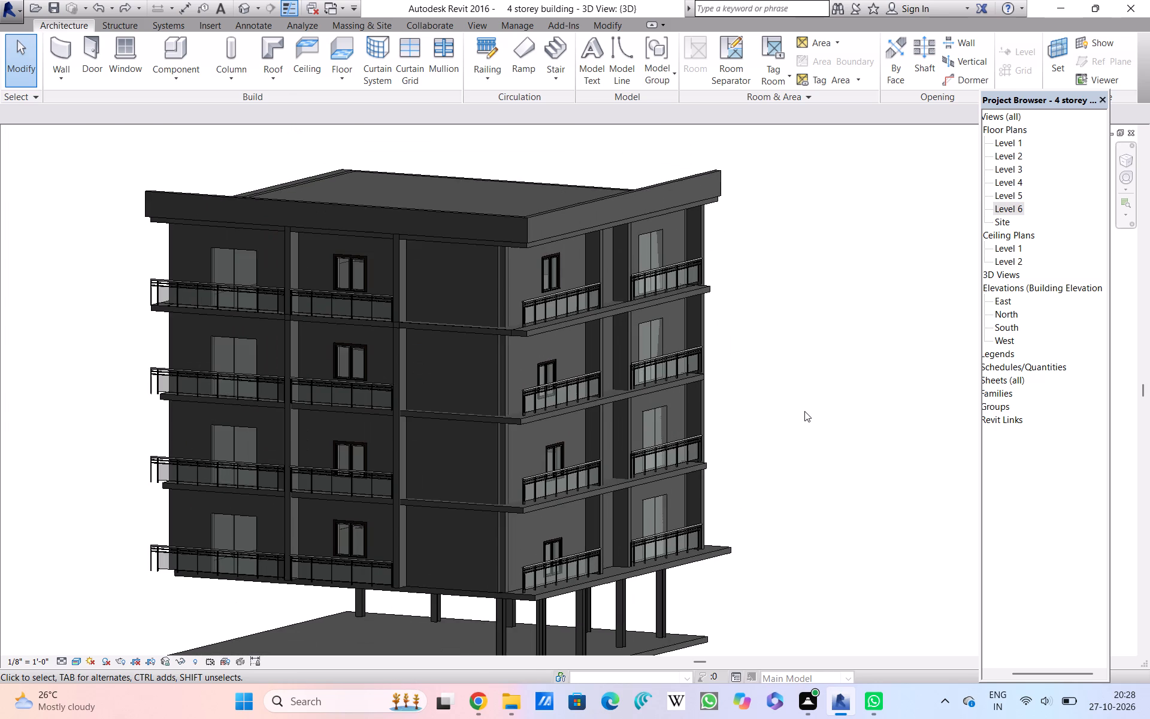
scroll(804, 411, "down", 2)
scroll(804, 411, "up", 1)
scroll(515, 357, "up", 4)
scroll(515, 357, "down", 7)
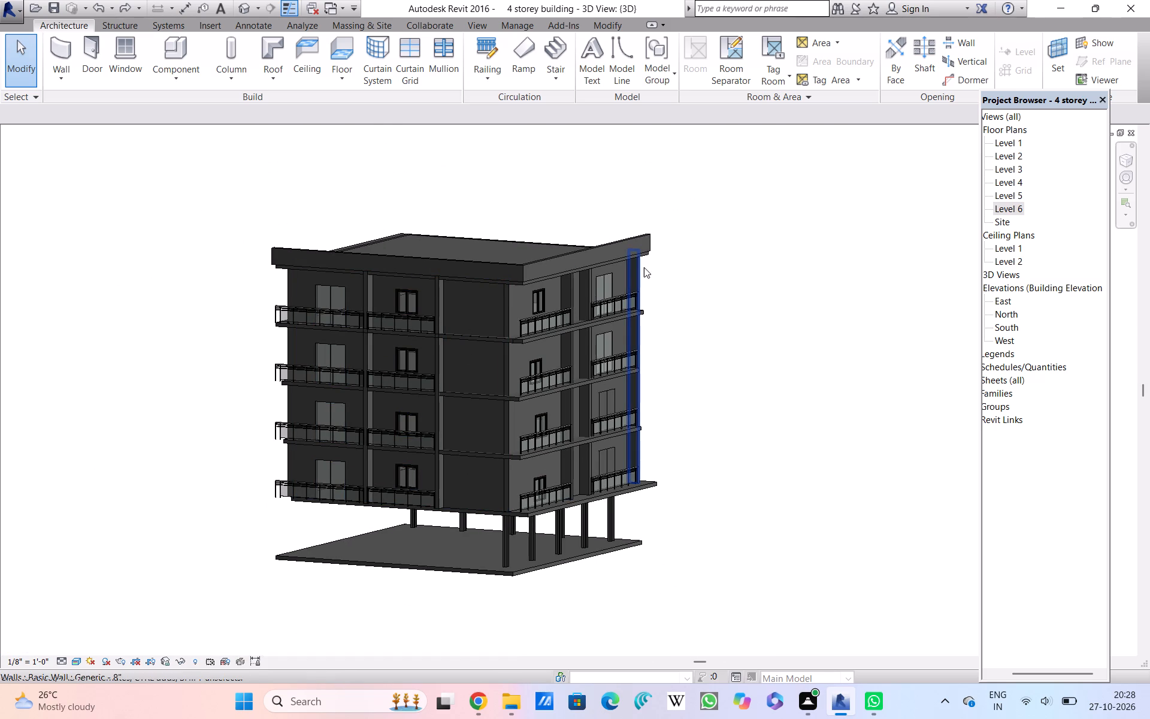
scroll(719, 328, "up", 2)
scroll(719, 328, "down", 4)
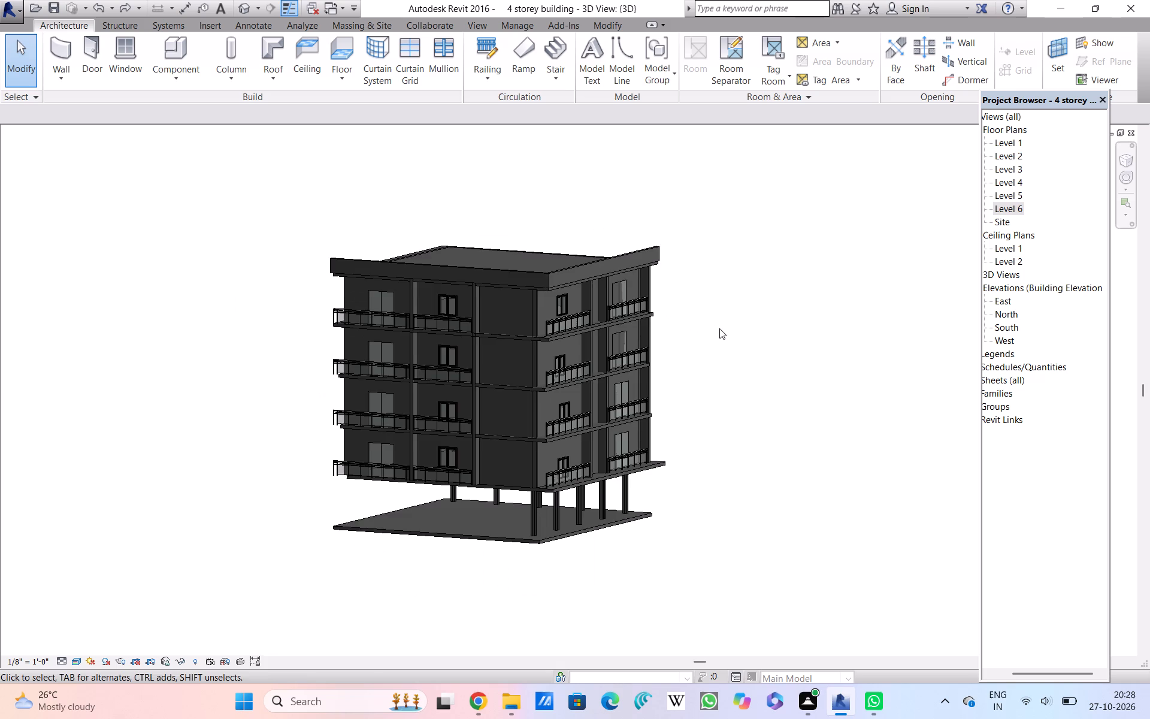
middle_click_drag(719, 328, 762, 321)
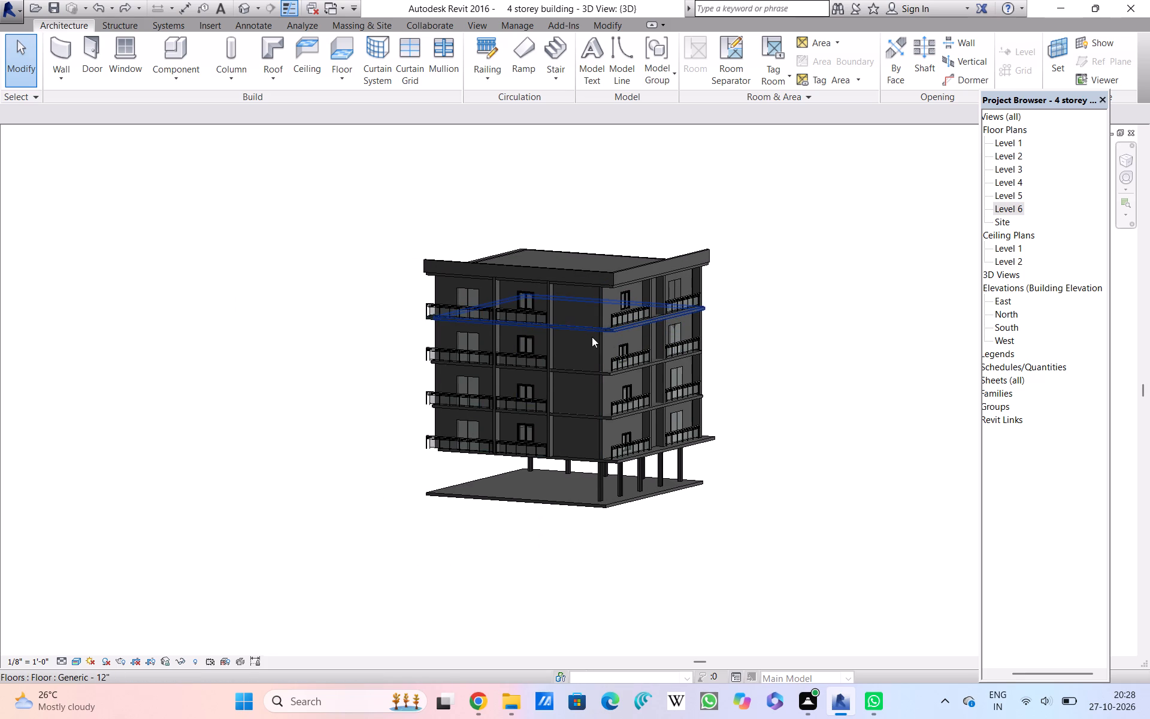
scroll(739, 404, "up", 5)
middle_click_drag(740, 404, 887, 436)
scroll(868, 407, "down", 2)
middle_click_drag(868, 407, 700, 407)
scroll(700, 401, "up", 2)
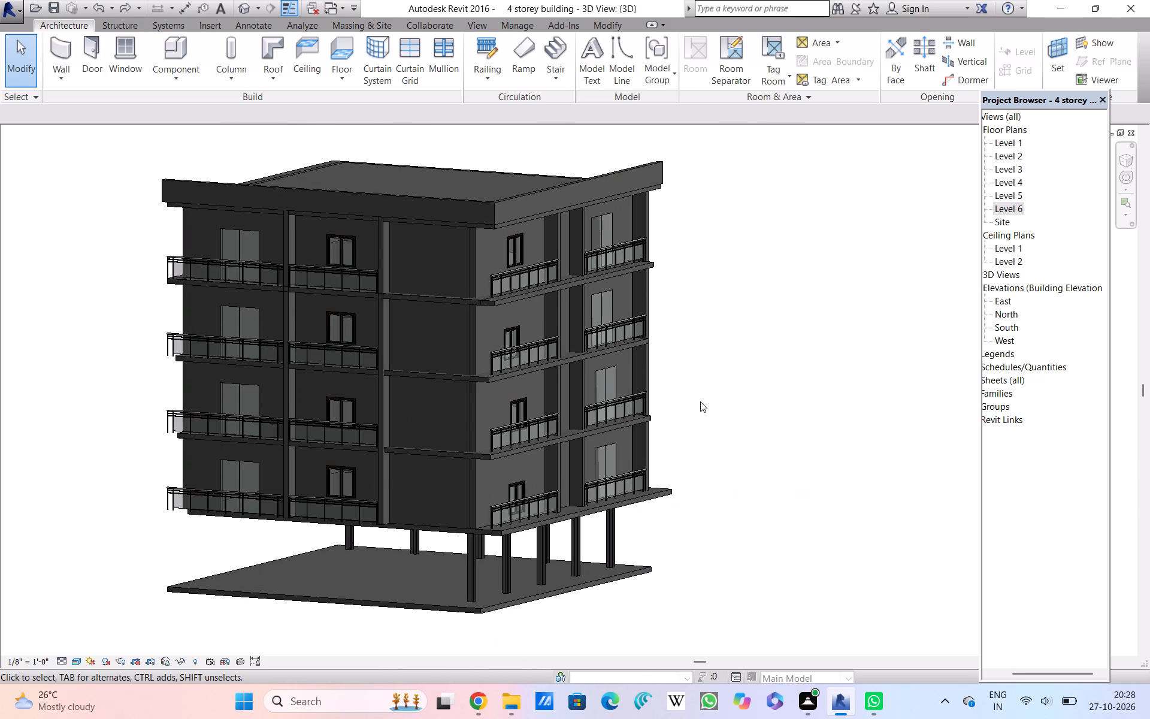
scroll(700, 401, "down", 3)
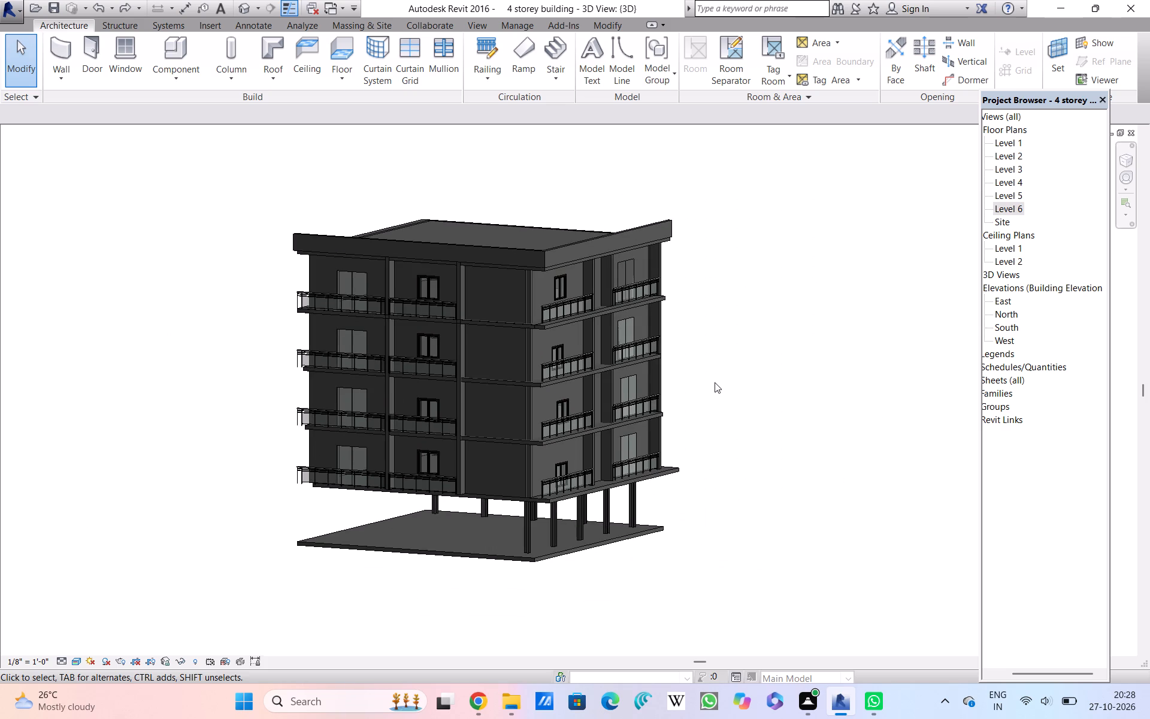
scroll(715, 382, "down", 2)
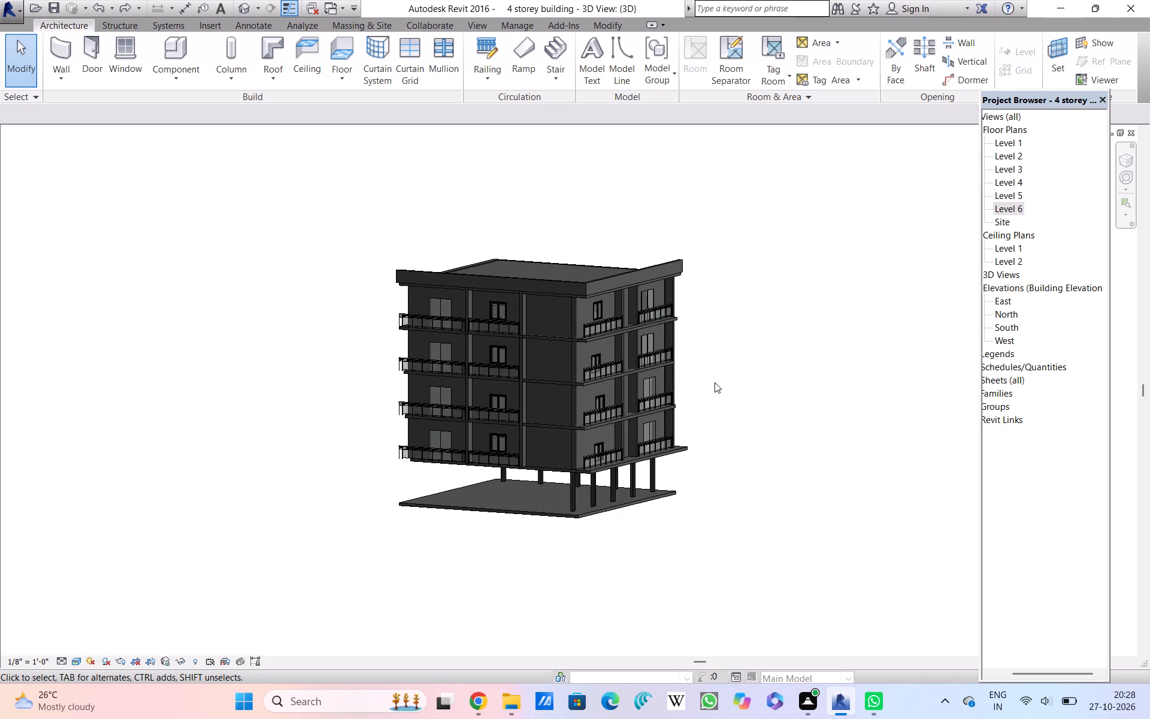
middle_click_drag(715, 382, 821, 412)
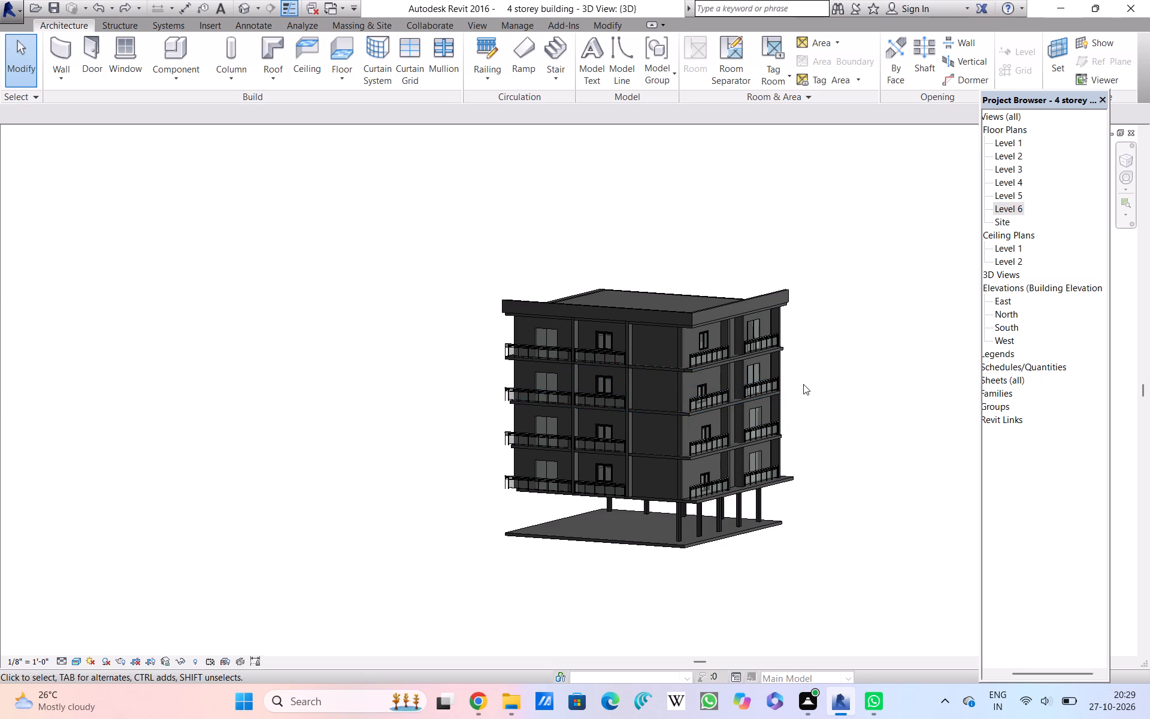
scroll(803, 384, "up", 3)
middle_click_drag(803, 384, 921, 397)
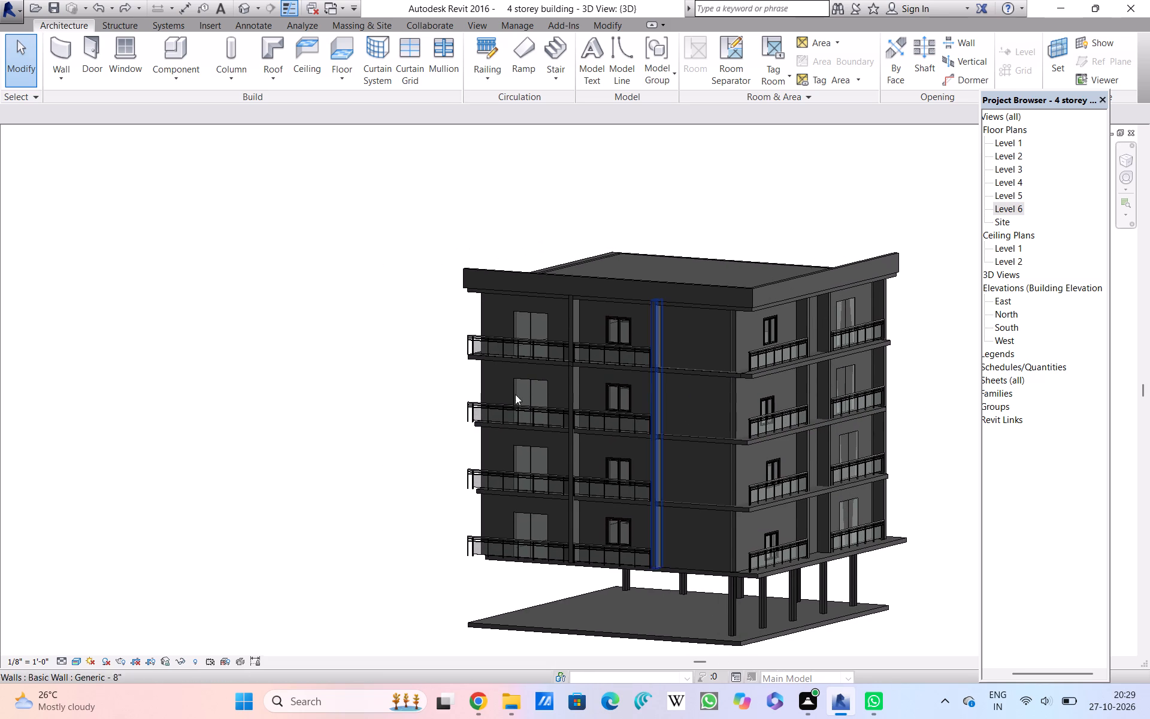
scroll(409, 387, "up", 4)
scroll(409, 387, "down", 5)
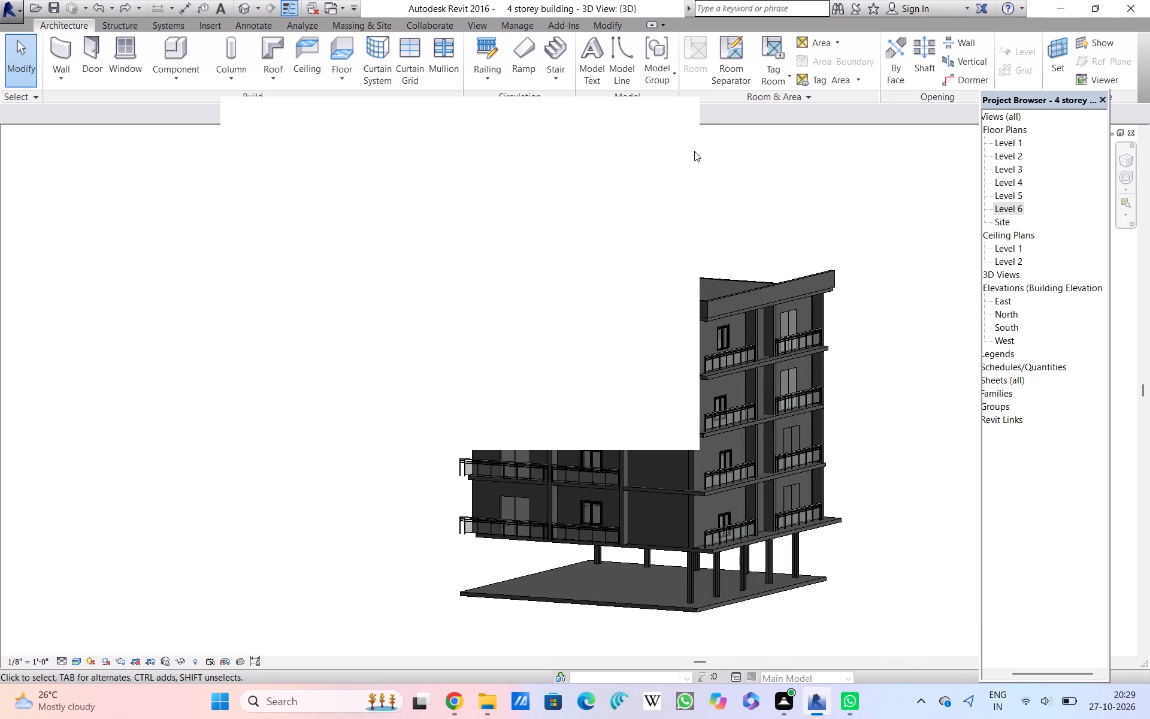
Dismiss the blank notification card that covers the building model again.
double_click(671, 120)
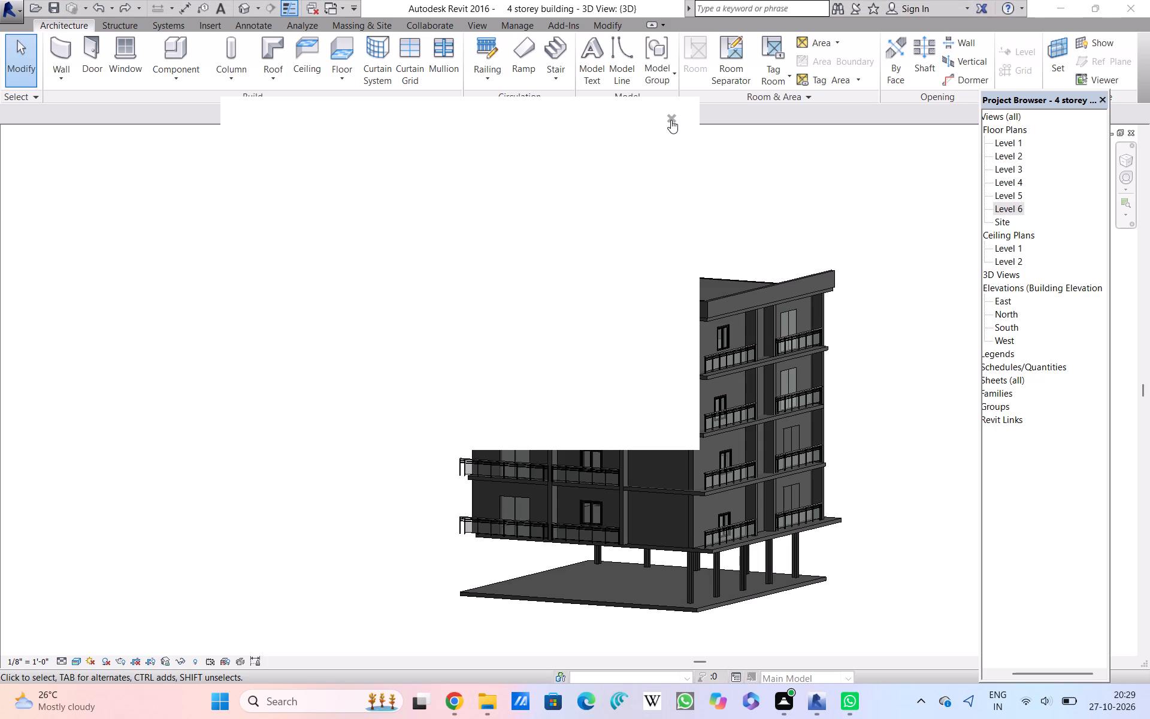
double_click(671, 120)
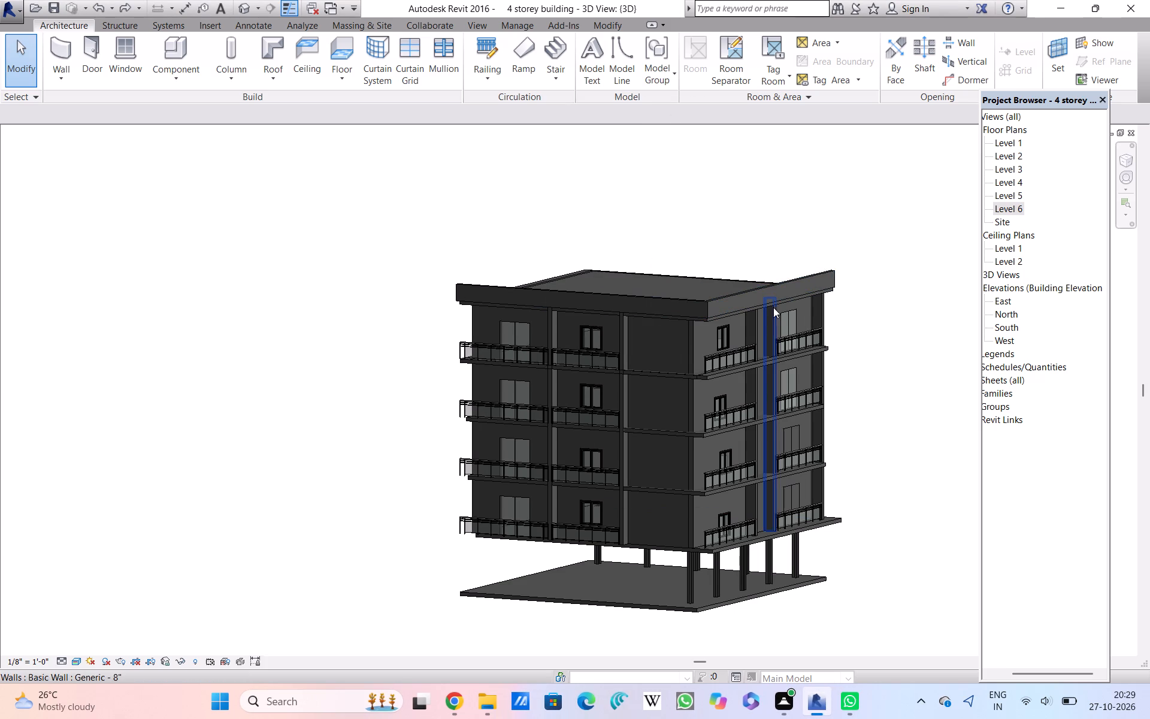
Inspect the roof edge and top-storey balconies at the building corner, then review the whole building including columns and base slab.
scroll(838, 311, "up", 7)
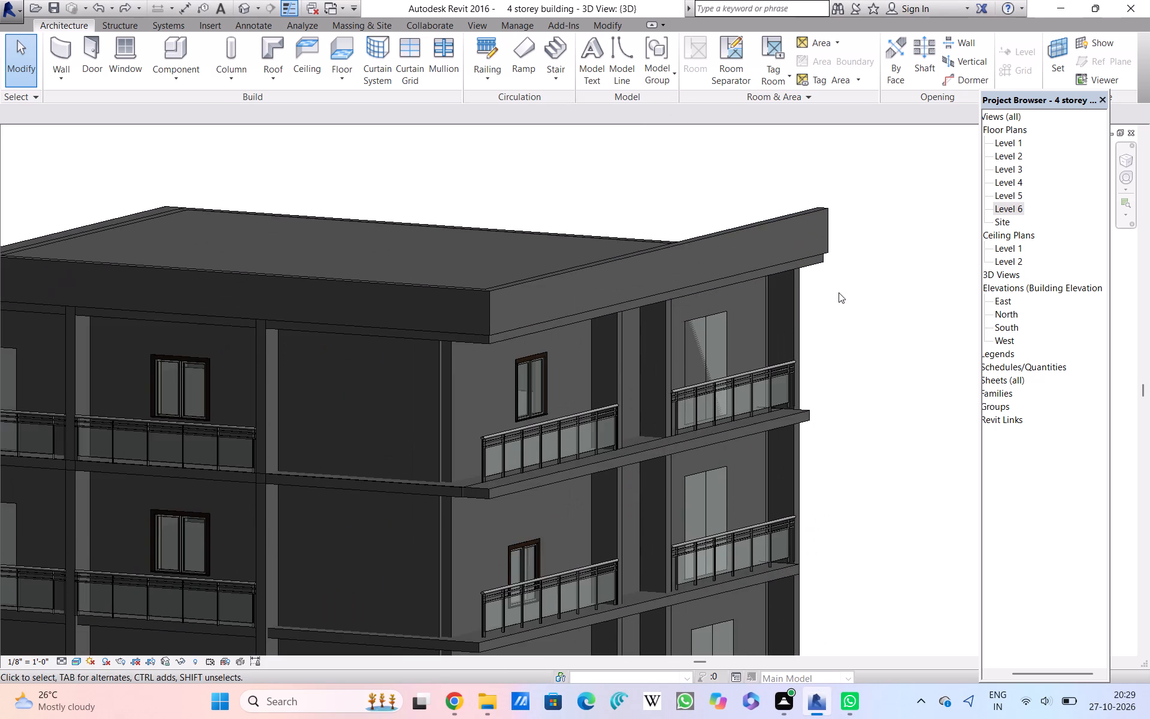
scroll(839, 292, "down", 5)
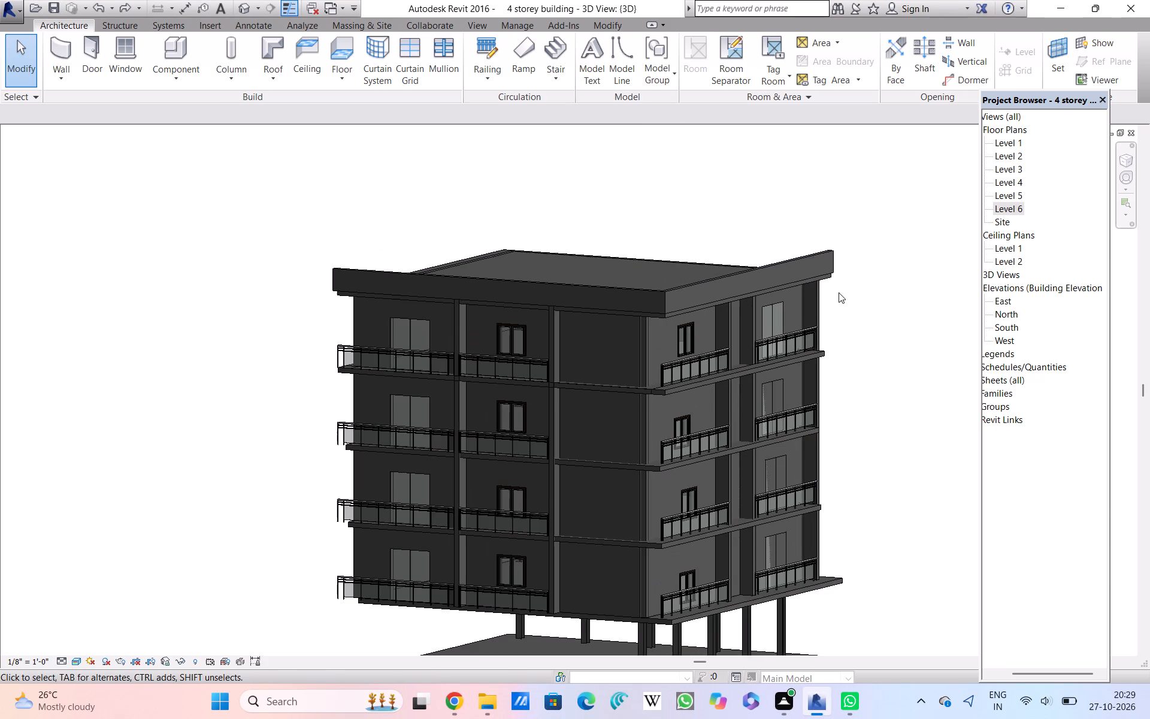
middle_click_drag(839, 292, 657, 280)
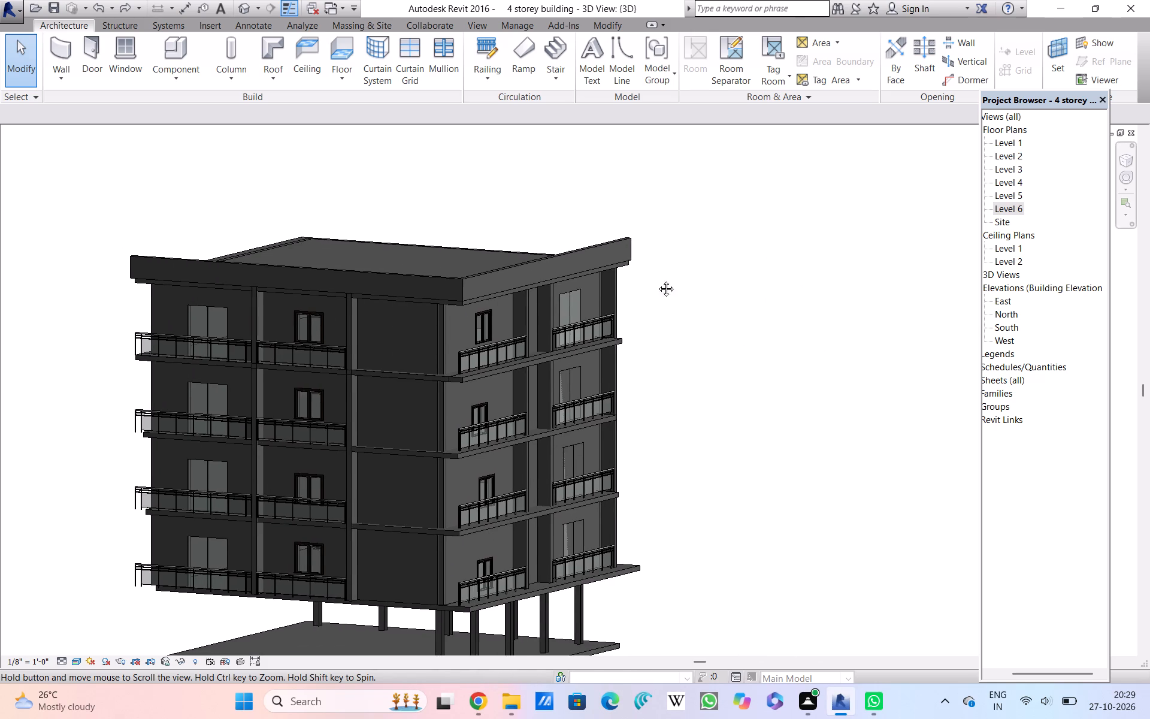
middle_click_drag(657, 280, 744, 275)
scroll(745, 274, "down", 2)
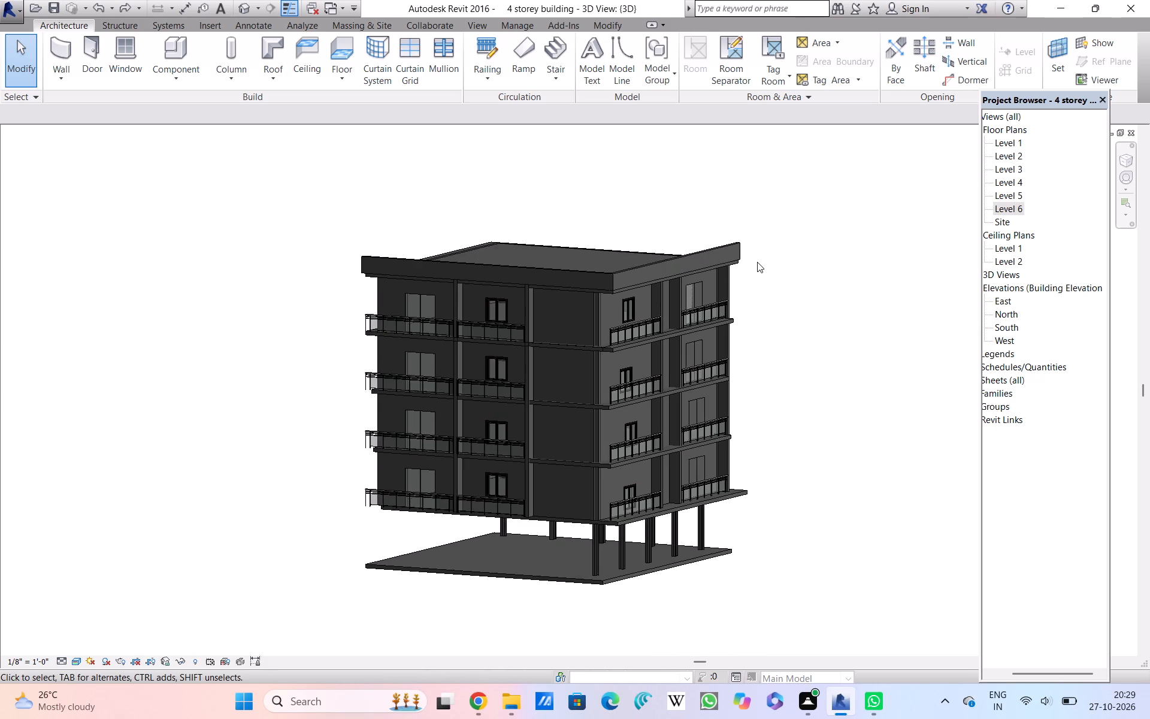
scroll(757, 262, "up", 2)
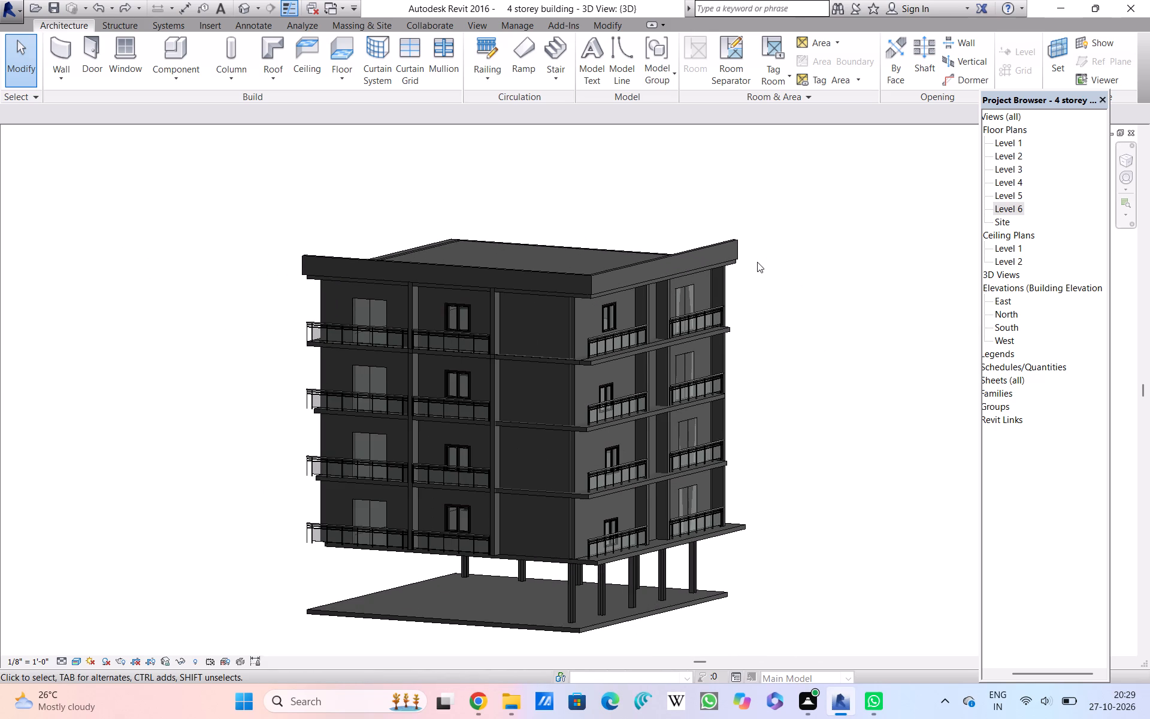
scroll(757, 262, "up", 2)
scroll(757, 262, "down", 1)
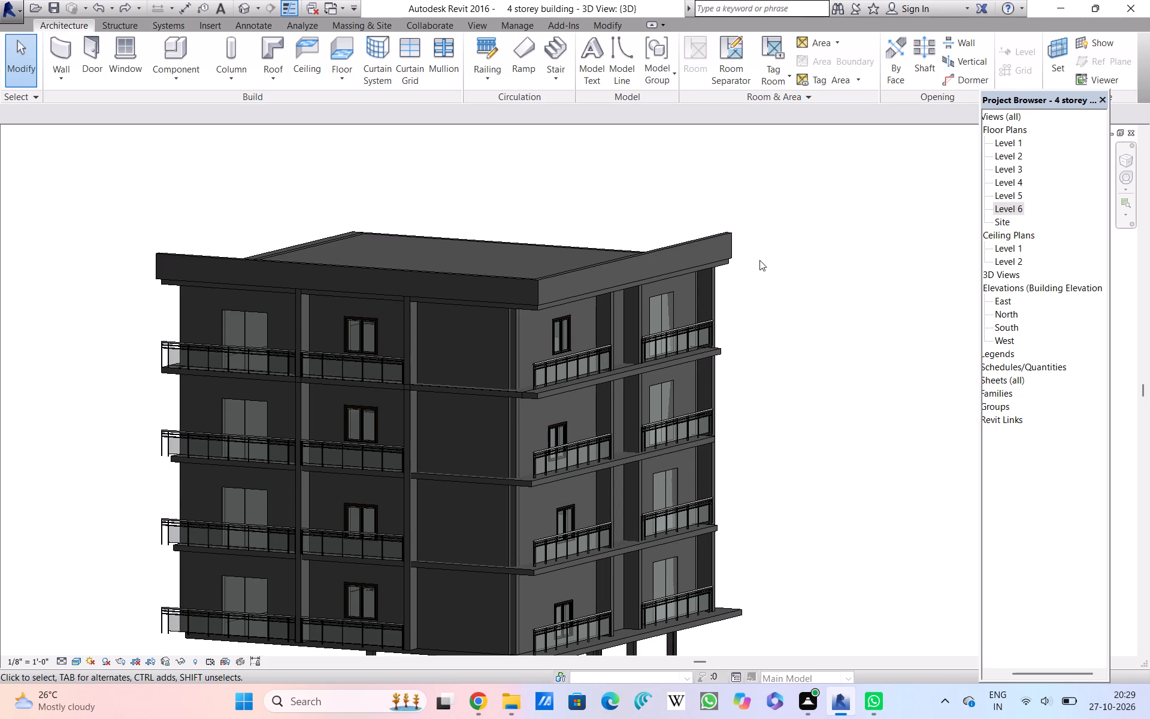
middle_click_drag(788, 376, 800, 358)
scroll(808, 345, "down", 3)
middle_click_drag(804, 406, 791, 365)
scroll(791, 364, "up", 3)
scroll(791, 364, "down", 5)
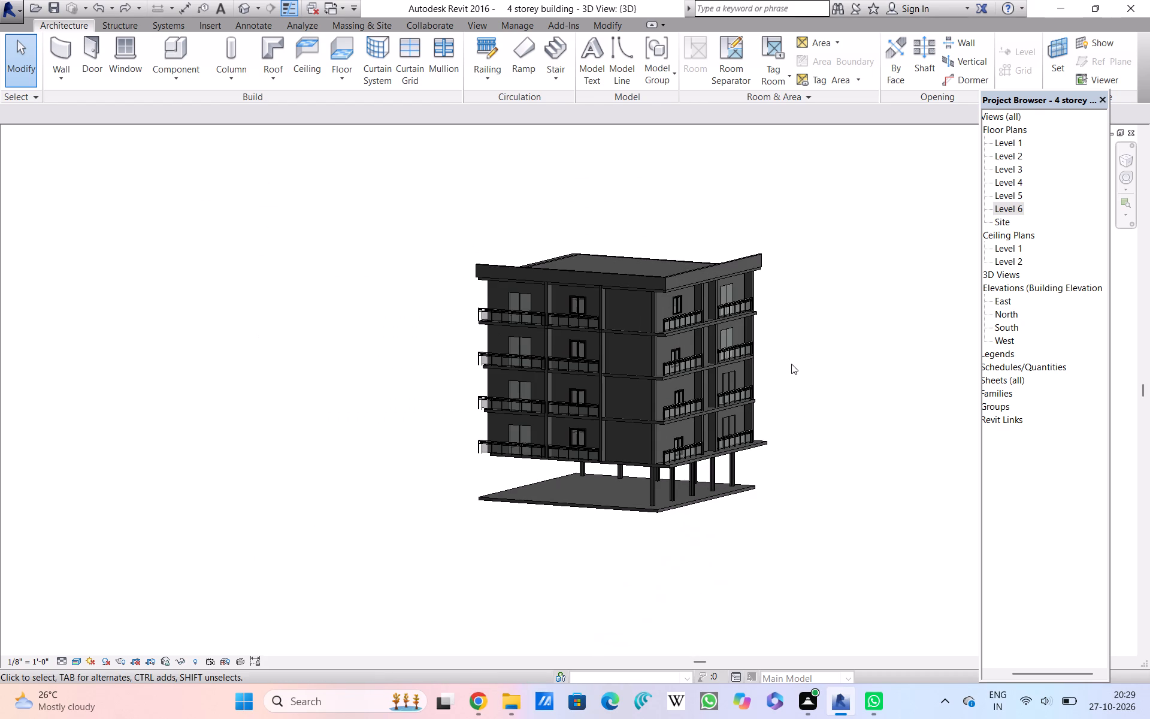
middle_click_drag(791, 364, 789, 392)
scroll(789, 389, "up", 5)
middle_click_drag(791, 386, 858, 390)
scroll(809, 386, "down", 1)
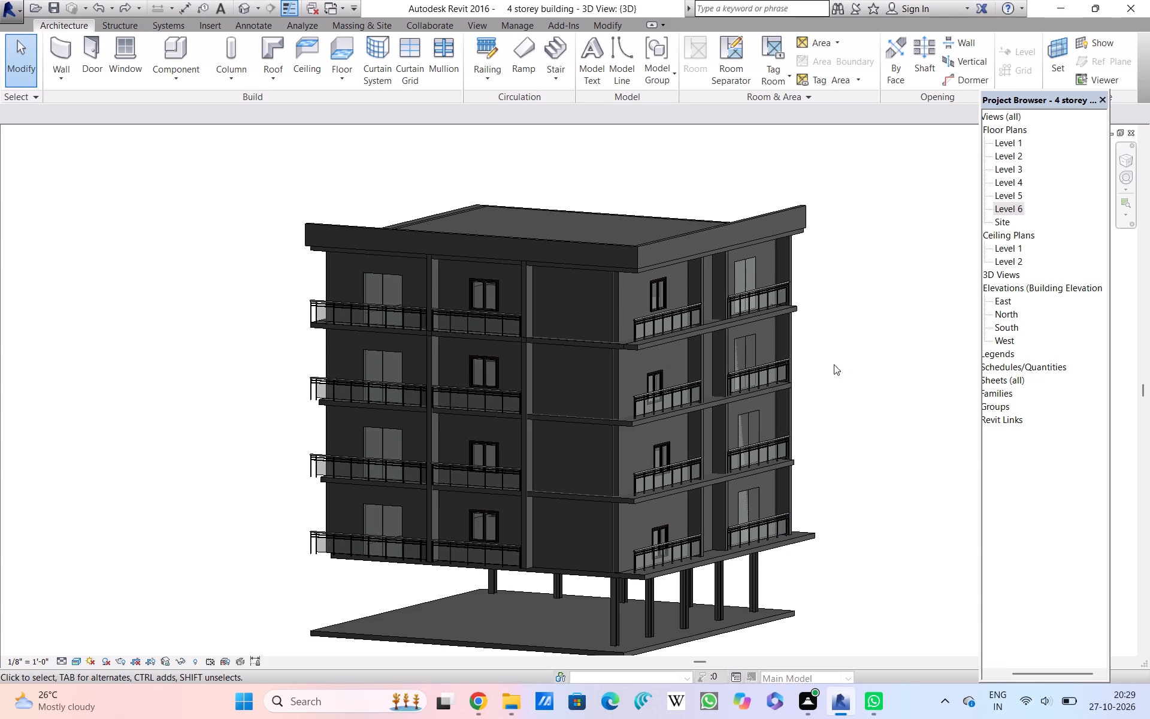
Examine the double doors, casement windows and projecting end railings of the balcony facade, then review both facades together.
scroll(302, 408, "up", 5)
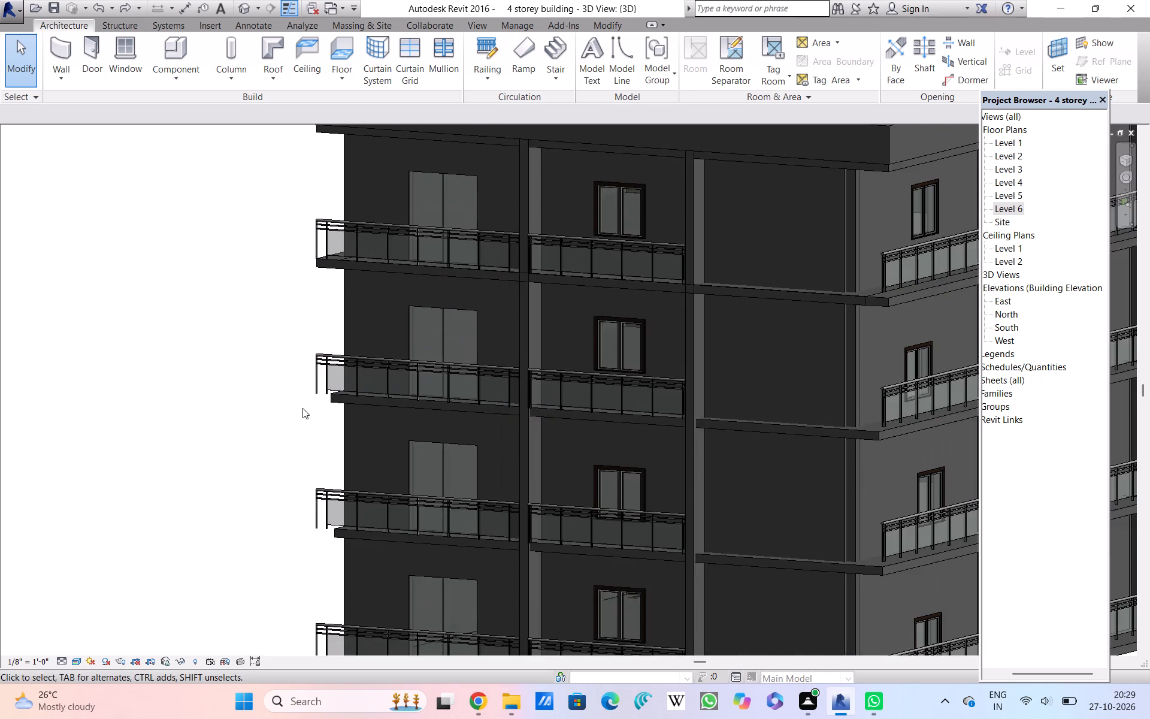
scroll(302, 408, "down", 6)
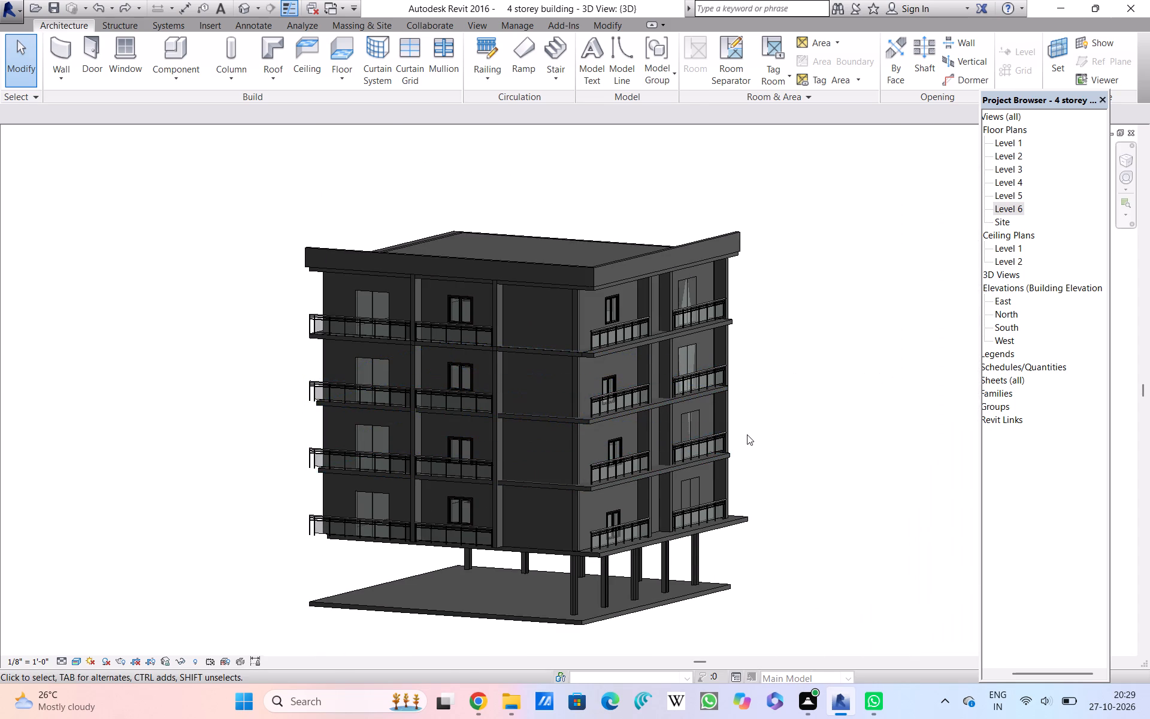
scroll(747, 434, "up", 4)
scroll(747, 434, "down", 2)
middle_click_drag(747, 434, 828, 436)
scroll(828, 436, "down", 1)
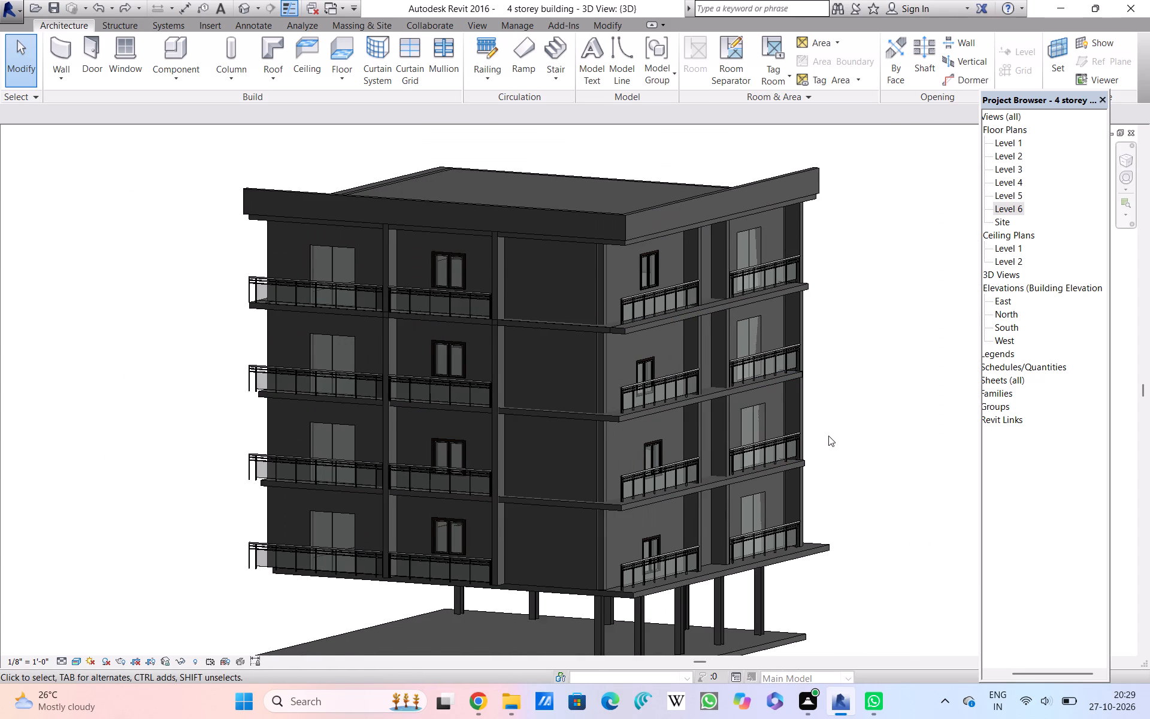
Review the whole four-storey building from the roof edge to the columns and base slab, with both balcony facades in view.
scroll(828, 436, "up", 1)
scroll(828, 436, "down", 3)
middle_click_drag(837, 408, 769, 408)
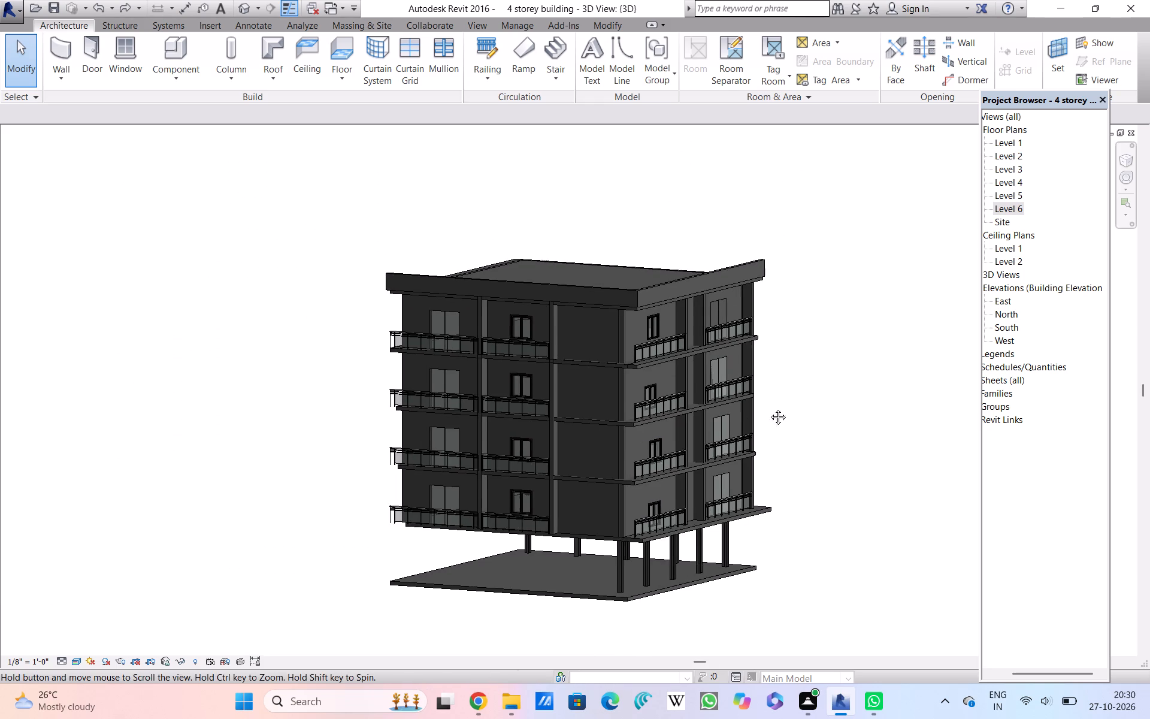
middle_click_drag(769, 408, 745, 408)
scroll(745, 407, "up", 3)
middle_click_drag(745, 407, 771, 416)
scroll(759, 413, "down", 3)
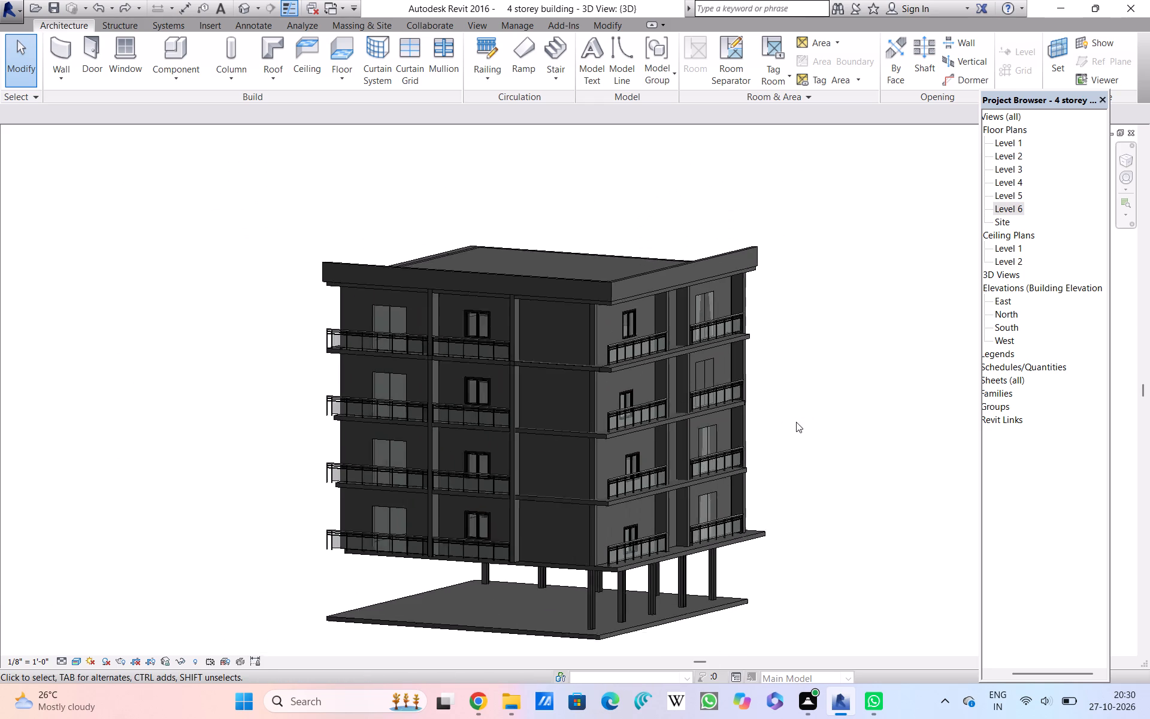
scroll(796, 422, "down", 1)
middle_click_drag(796, 422, 758, 428)
scroll(758, 428, "up", 3)
middle_click_drag(758, 428, 842, 405)
scroll(842, 399, "down", 5)
scroll(842, 399, "up", 4)
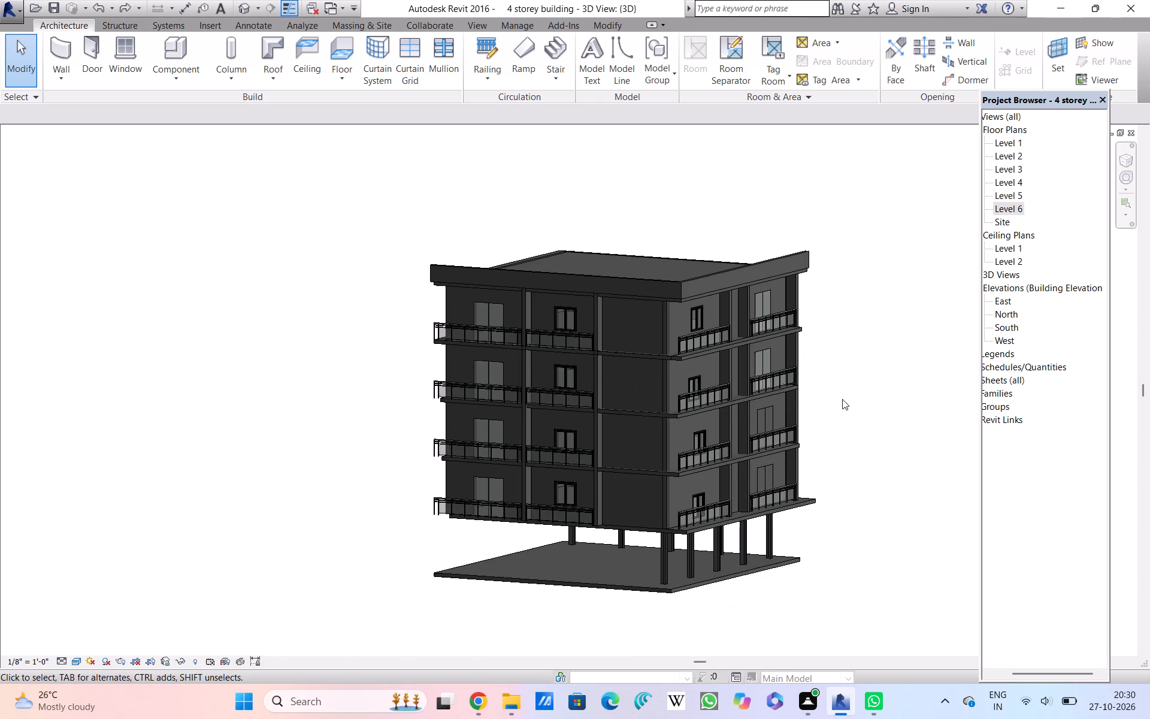
Examine the casement windows, balcony railings and floor edges around the building corner up close, then check the whole building again.
middle_click_drag(842, 399, 884, 402)
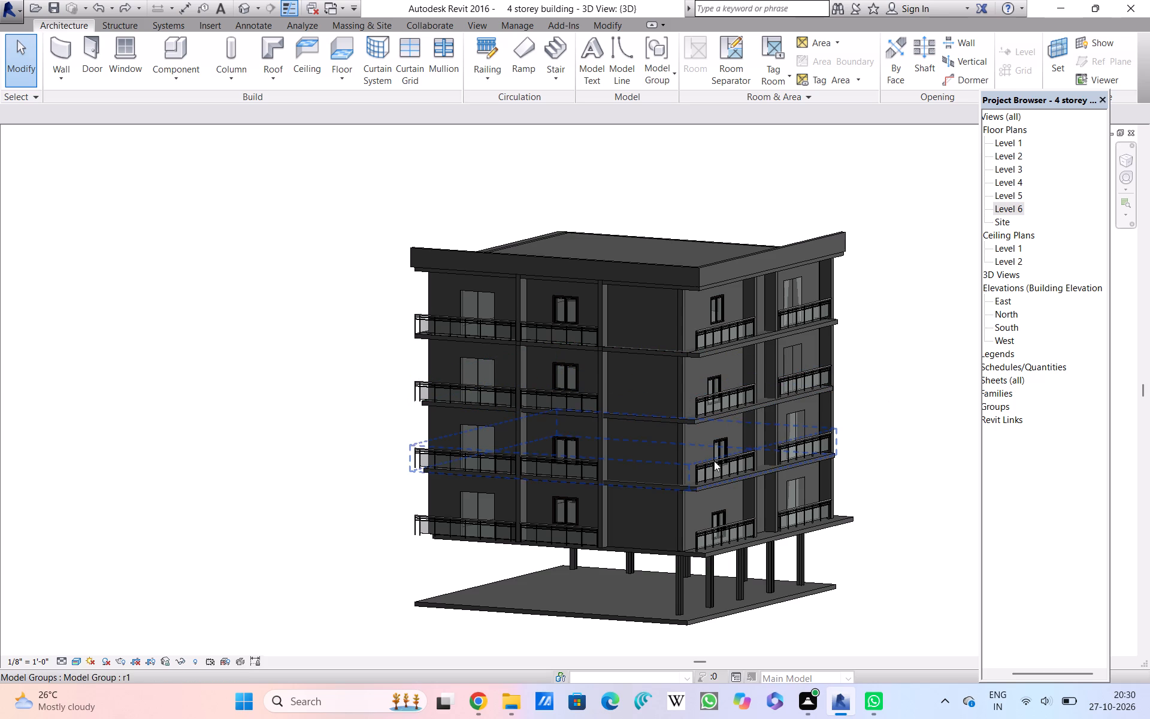
scroll(714, 462, "up", 4)
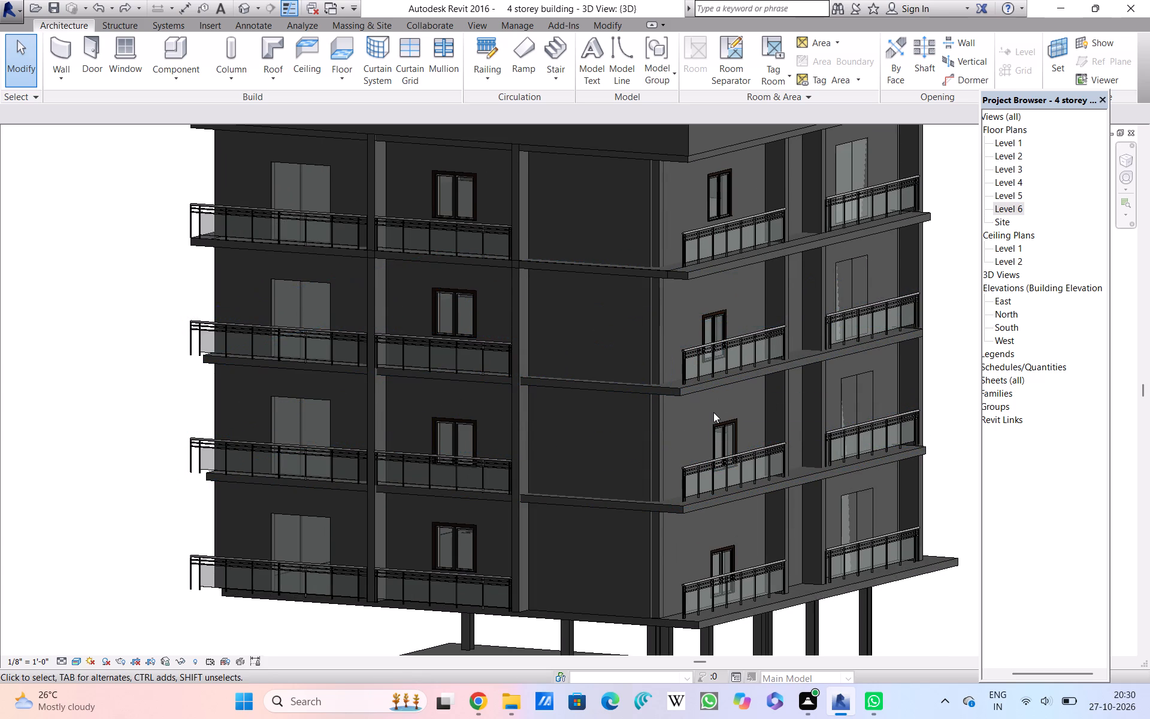
scroll(713, 412, "down", 3)
scroll(713, 412, "up", 2)
scroll(713, 412, "down", 4)
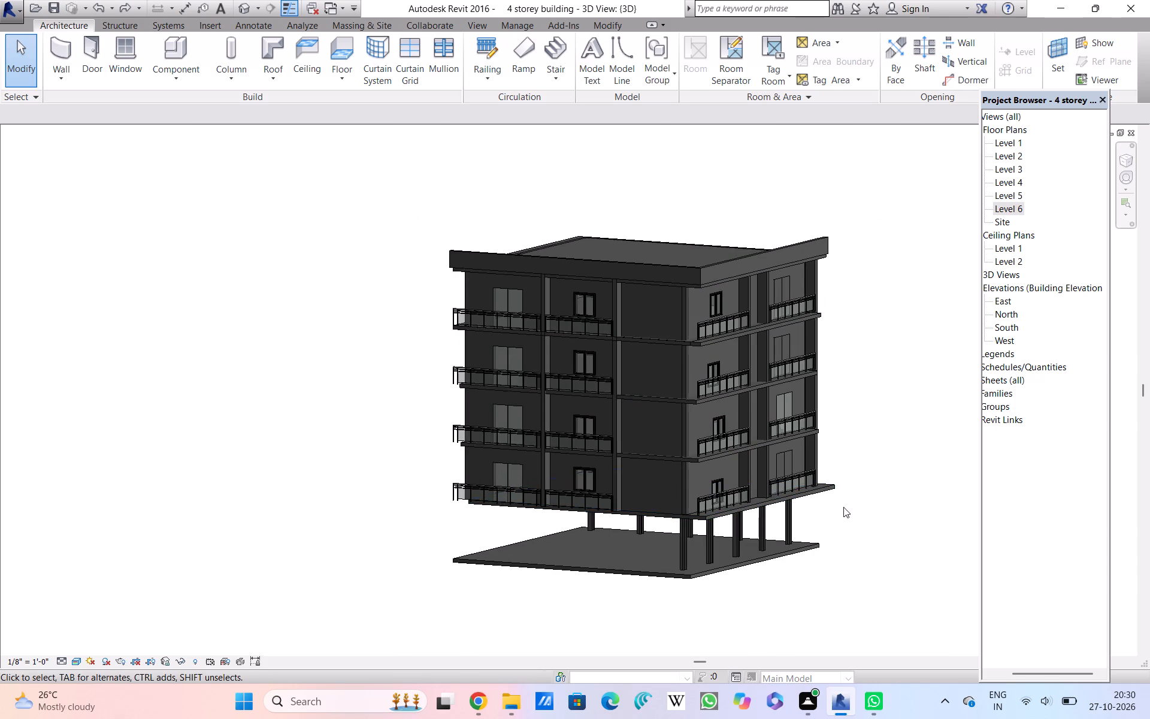
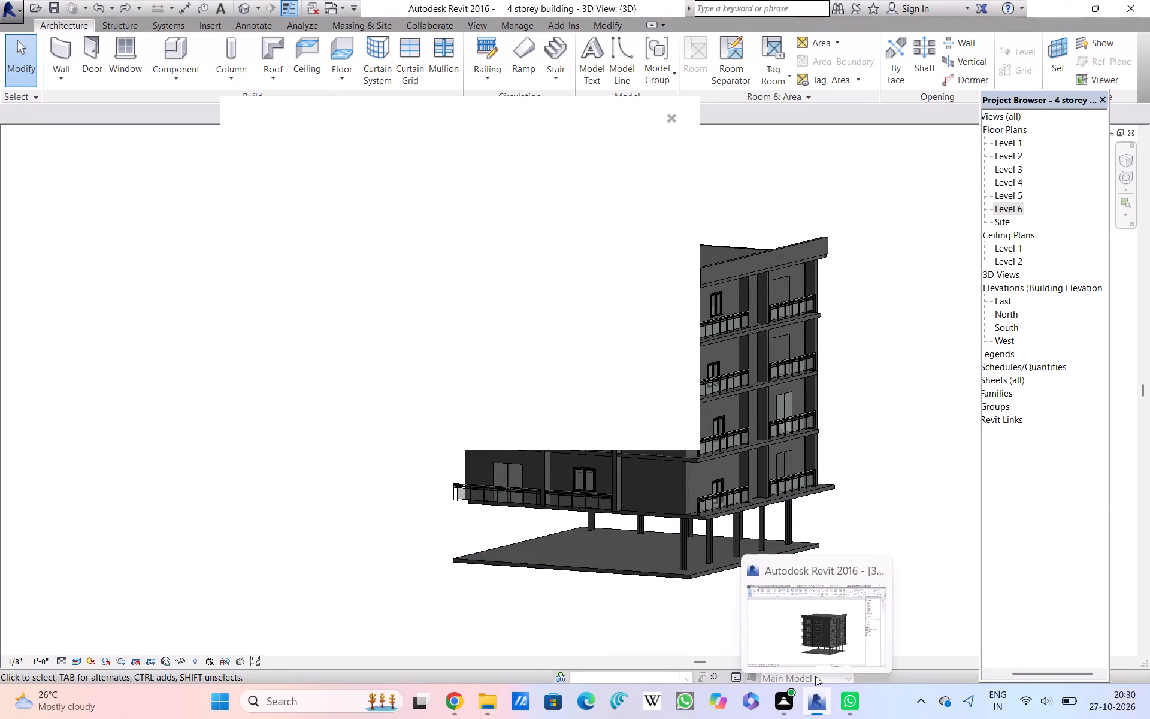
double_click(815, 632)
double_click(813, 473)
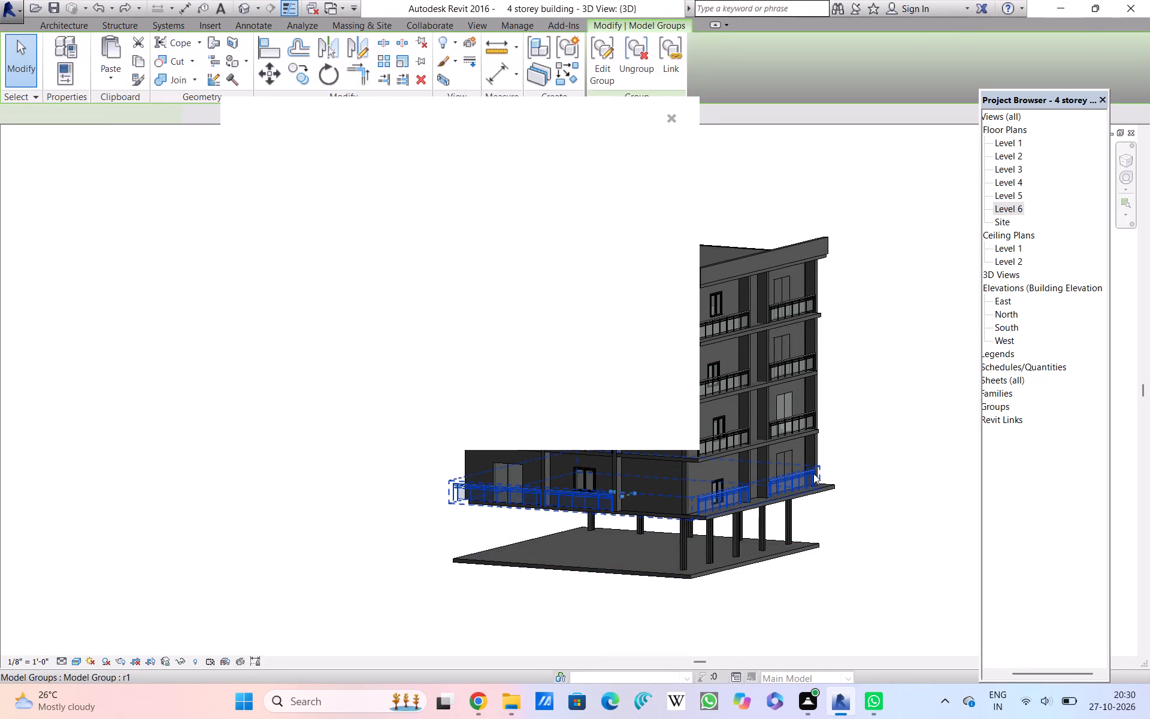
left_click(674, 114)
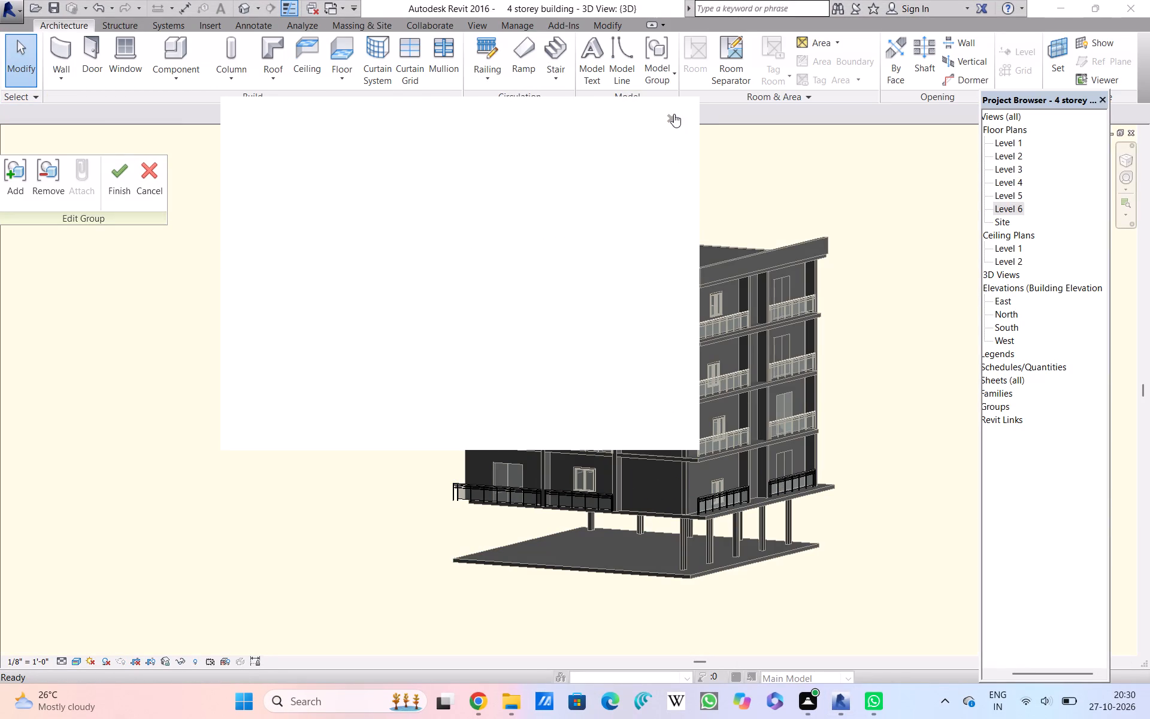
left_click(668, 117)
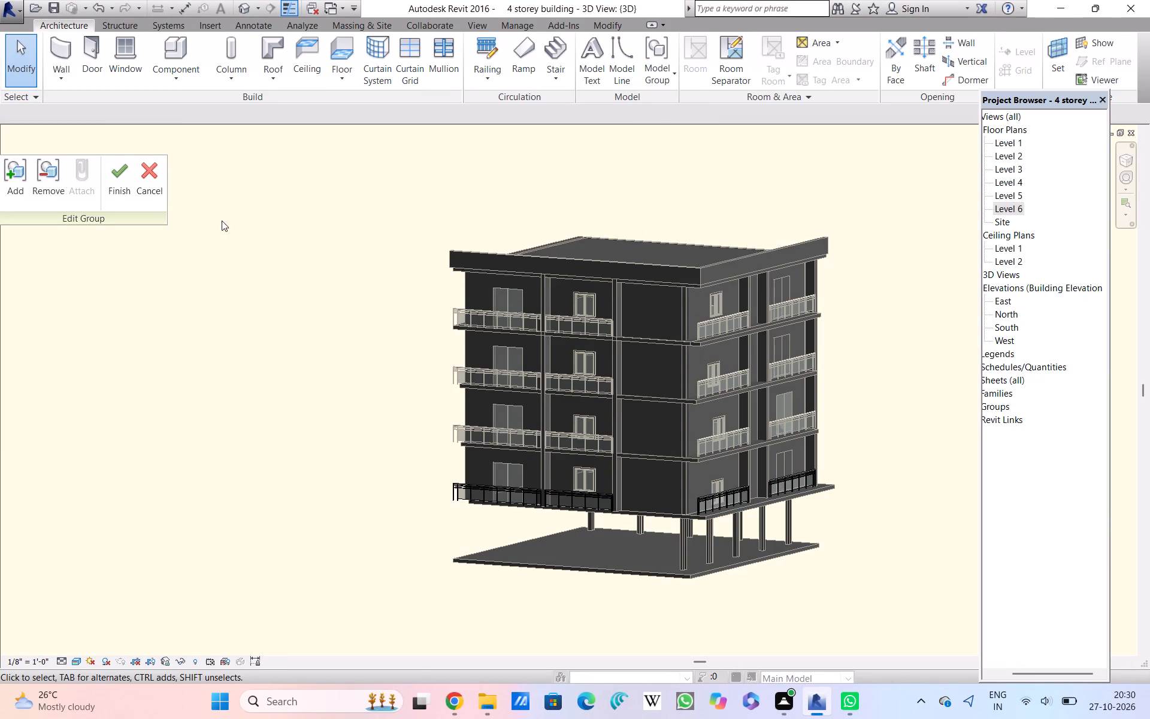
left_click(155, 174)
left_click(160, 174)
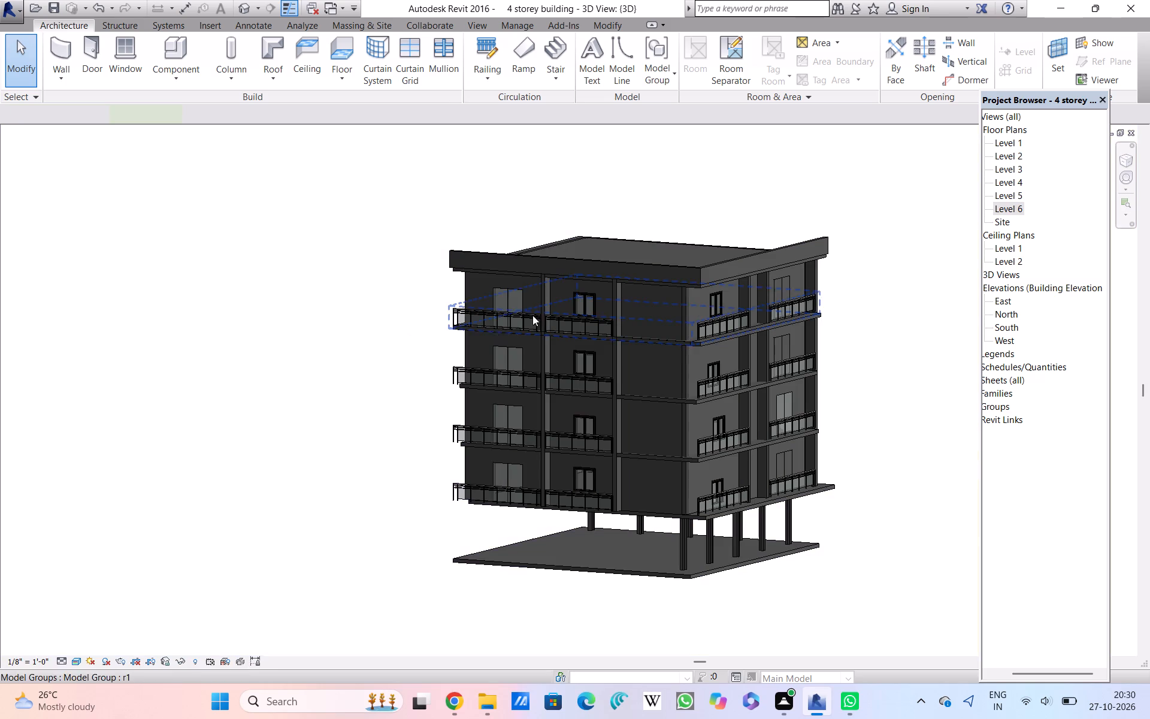
Examine the building from both balcony facades, checking the roof surface, railings, windows, and columns above the base slab.
scroll(332, 313, "down", 4)
scroll(332, 313, "up", 5)
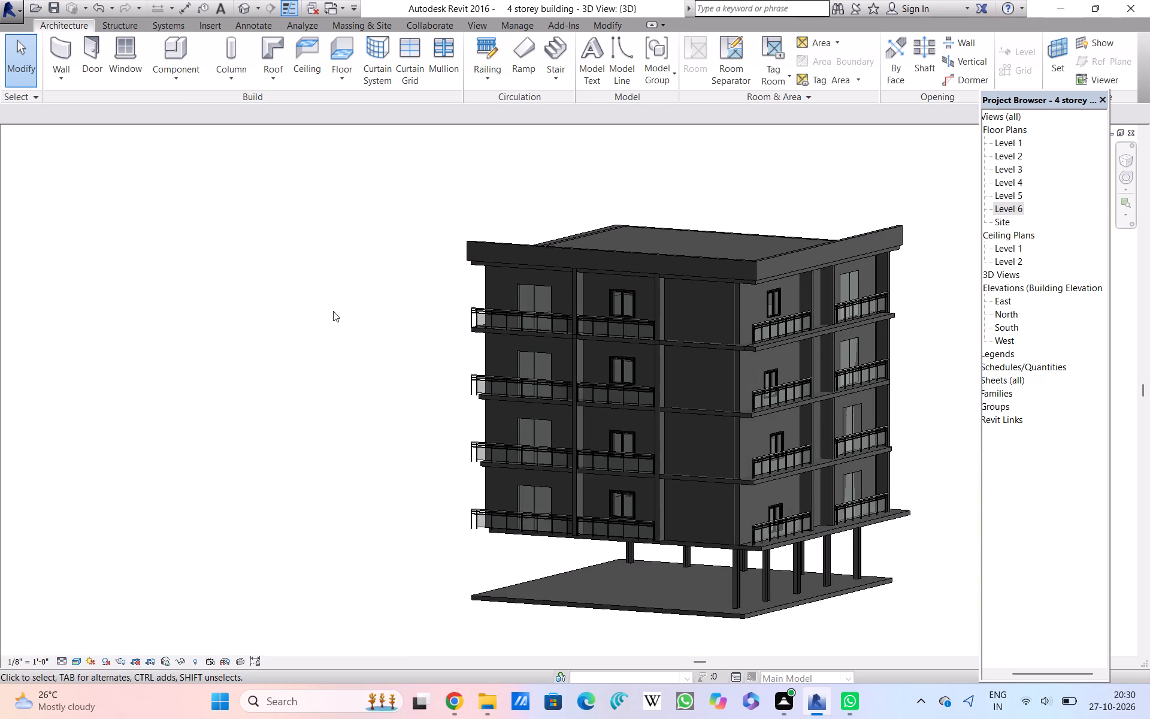
middle_click_drag(335, 314, 343, 322, "shift")
scroll(353, 342, "down", 1, "shift")
middle_click_drag(389, 326, 270, 332, "shift")
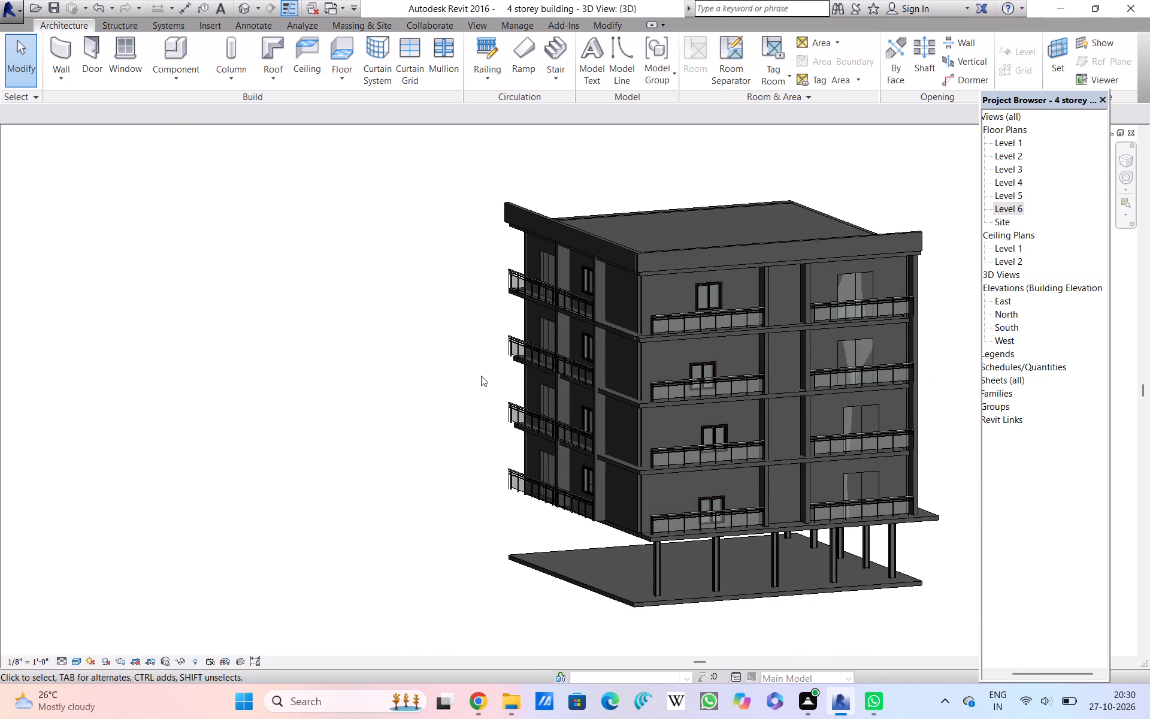
scroll(482, 375, "up", 5)
middle_click_drag(485, 373, 220, 384)
scroll(230, 377, "down", 5)
middle_click_drag(280, 383, 305, 396, "shift")
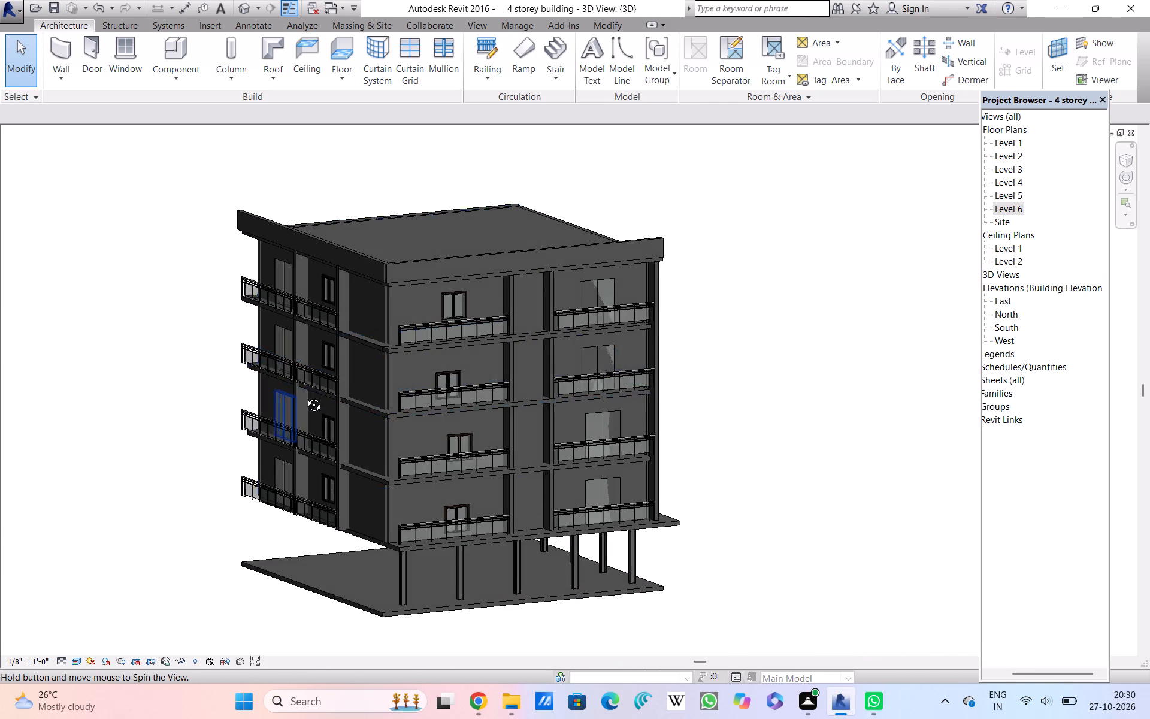
middle_click_drag(305, 396, 403, 380, "shift")
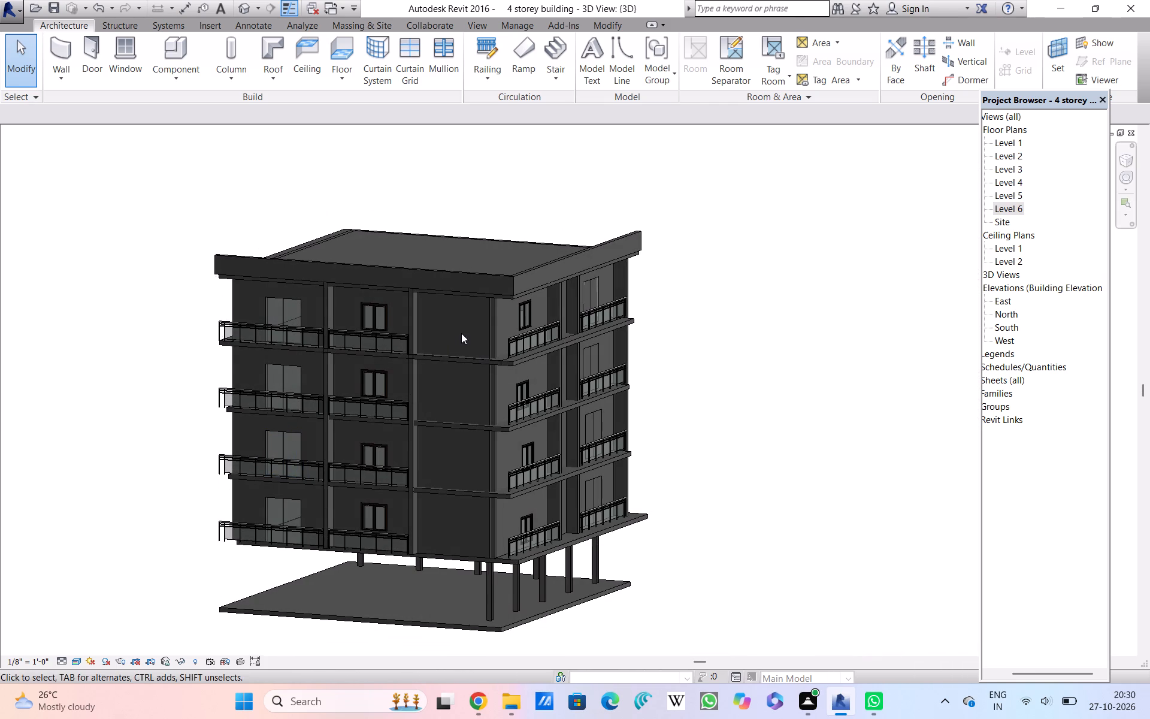
Inspect the walls, windows and balcony railings around the building corner, and review the whole building down to its base slab.
scroll(471, 333, "down", 4)
scroll(471, 333, "up", 10)
scroll(471, 333, "down", 5)
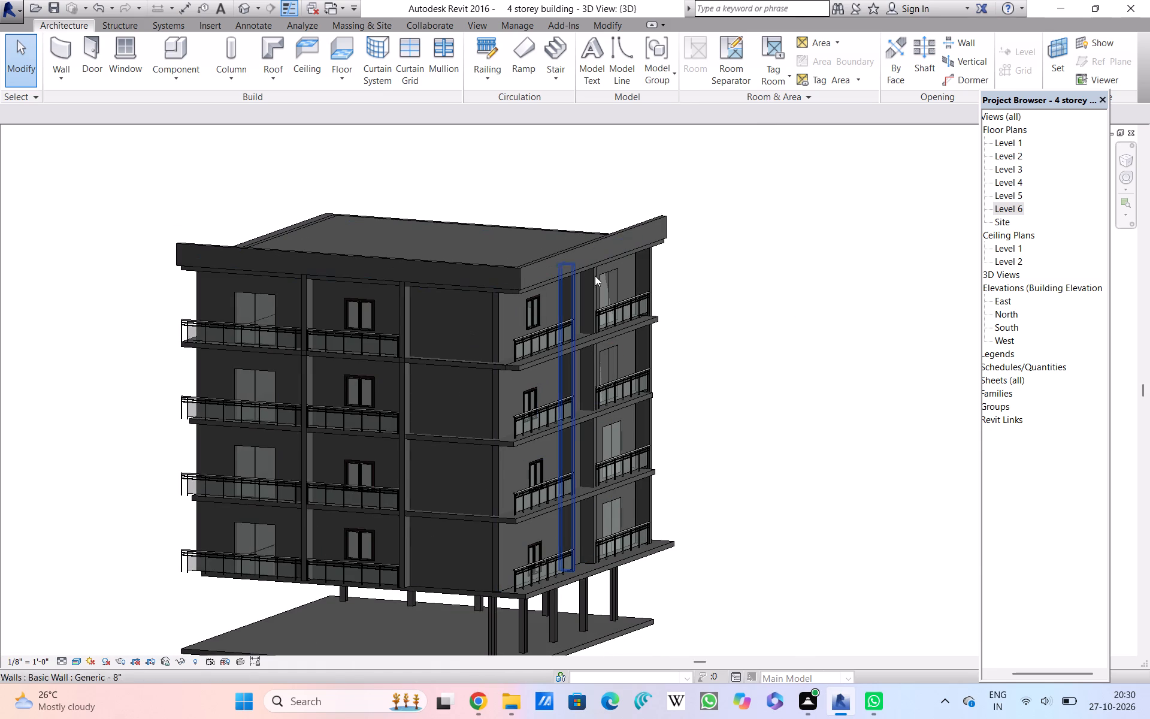
scroll(791, 336, "up", 1)
scroll(791, 336, "down", 2)
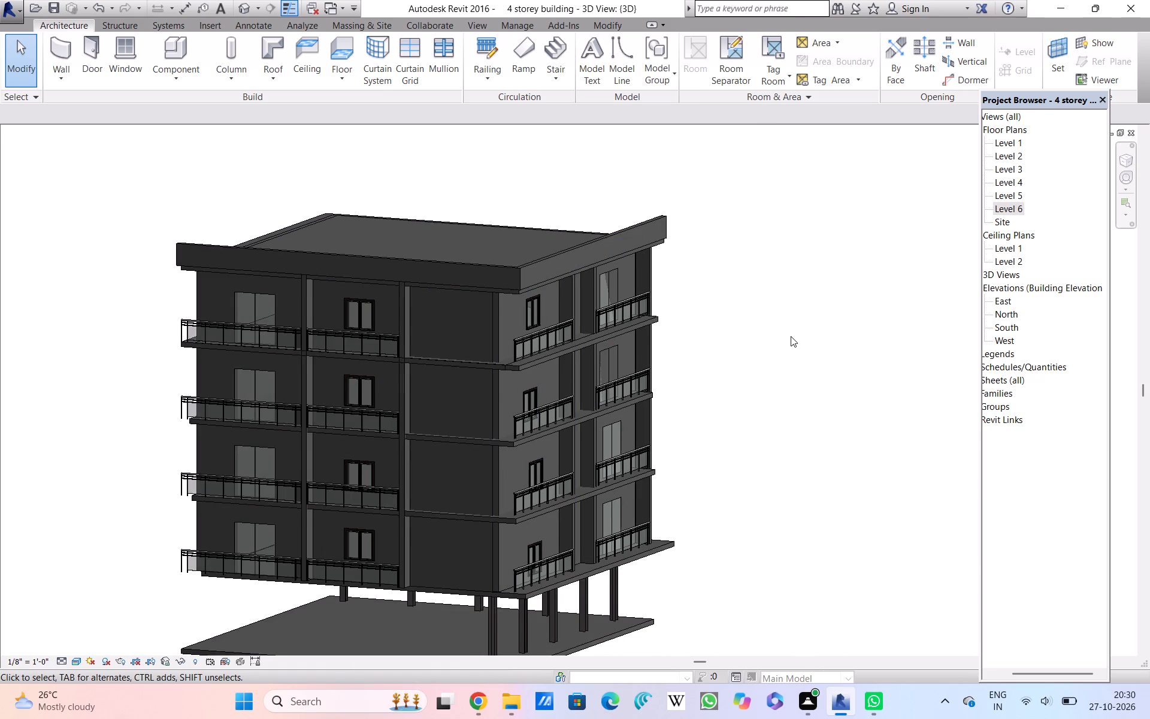
scroll(791, 336, "down", 1)
middle_click_drag(771, 337, 826, 327)
scroll(773, 337, "down", 1)
scroll(774, 368, "up", 2)
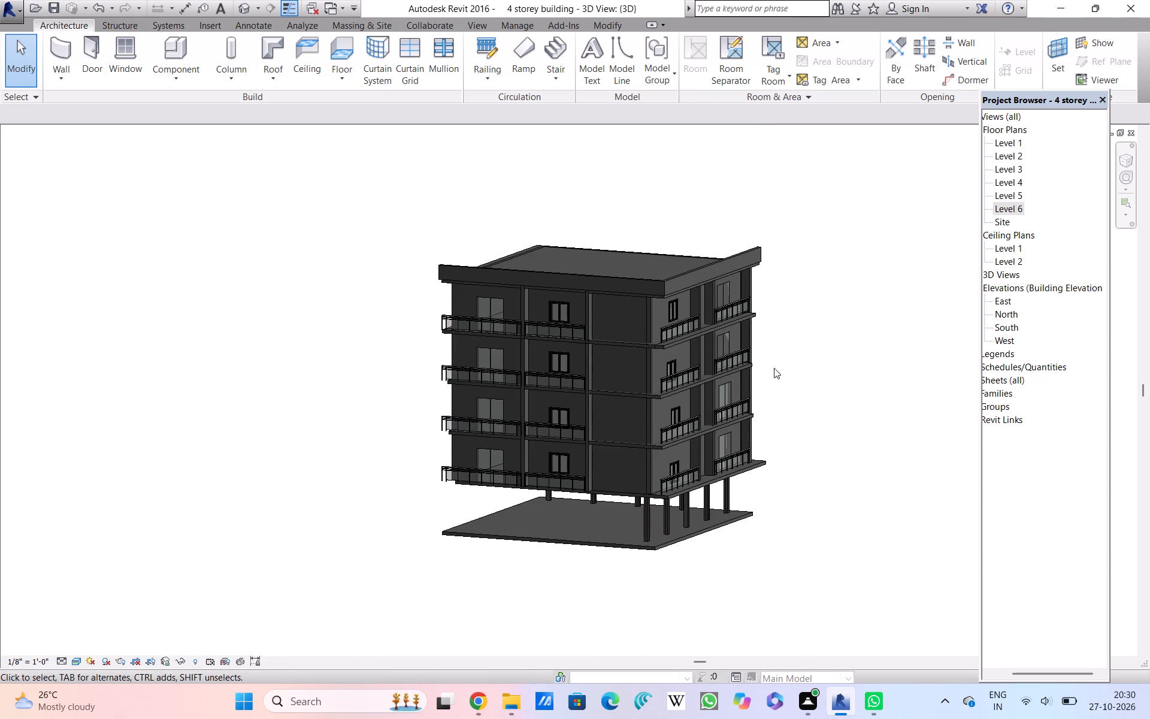
scroll(774, 368, "up", 1)
middle_click_drag(774, 368, 818, 358)
scroll(819, 357, "up", 1)
scroll(819, 357, "down", 2)
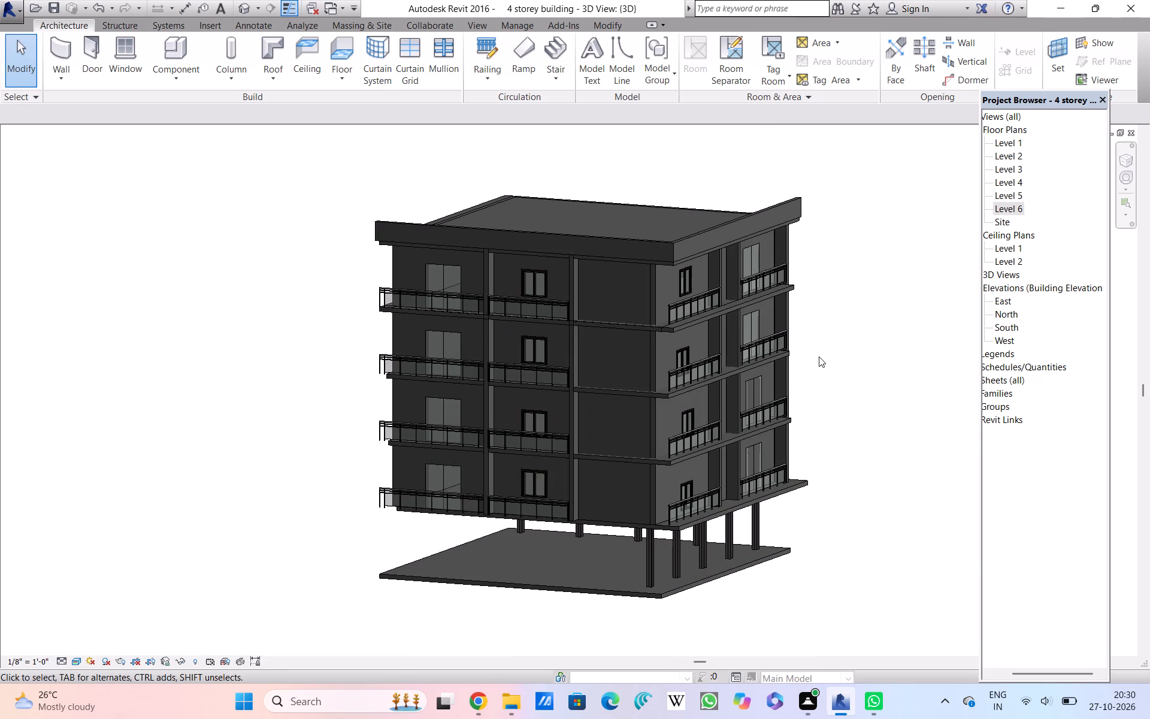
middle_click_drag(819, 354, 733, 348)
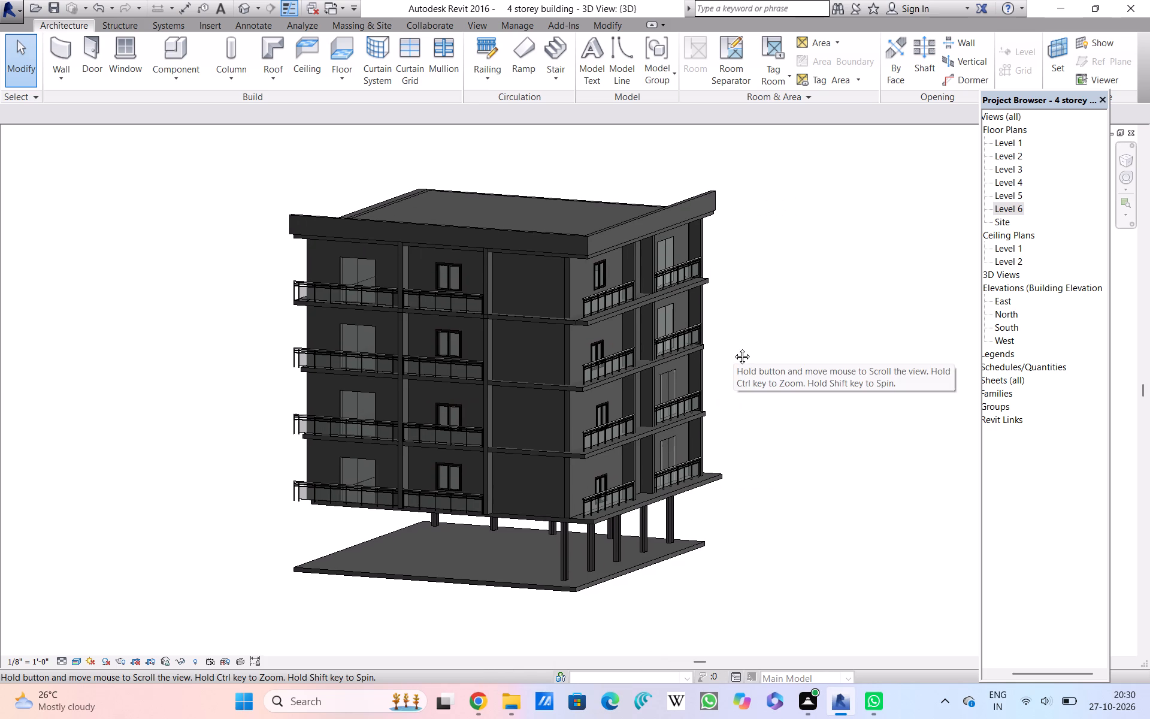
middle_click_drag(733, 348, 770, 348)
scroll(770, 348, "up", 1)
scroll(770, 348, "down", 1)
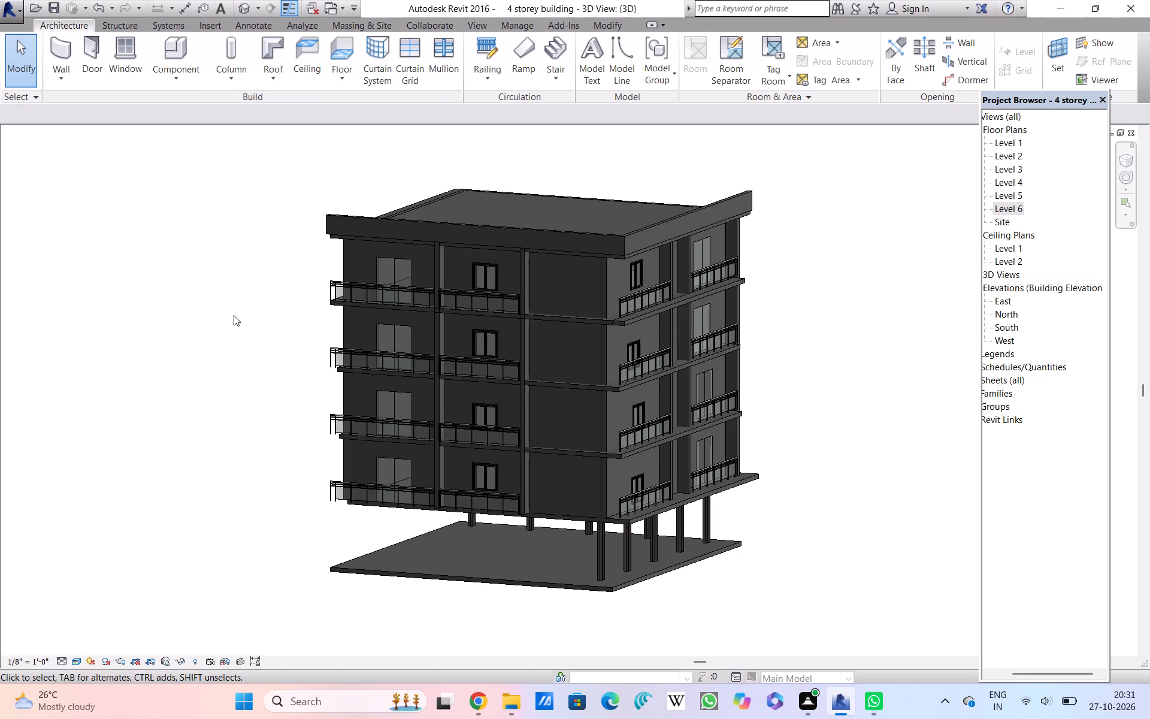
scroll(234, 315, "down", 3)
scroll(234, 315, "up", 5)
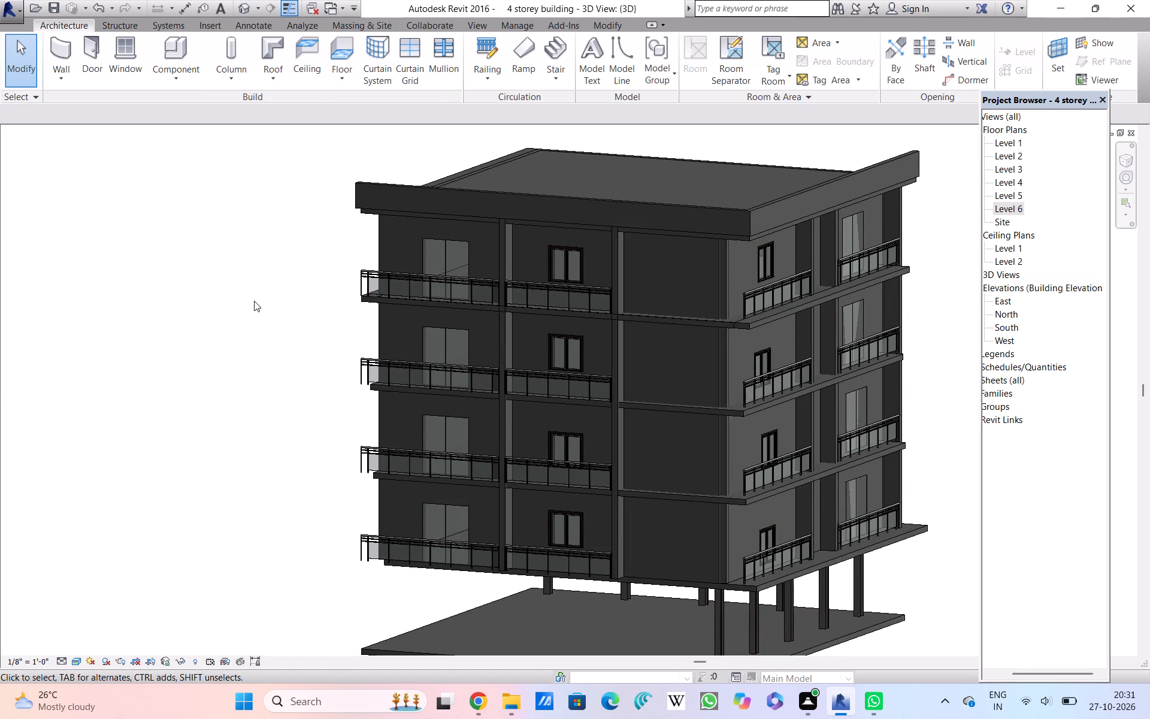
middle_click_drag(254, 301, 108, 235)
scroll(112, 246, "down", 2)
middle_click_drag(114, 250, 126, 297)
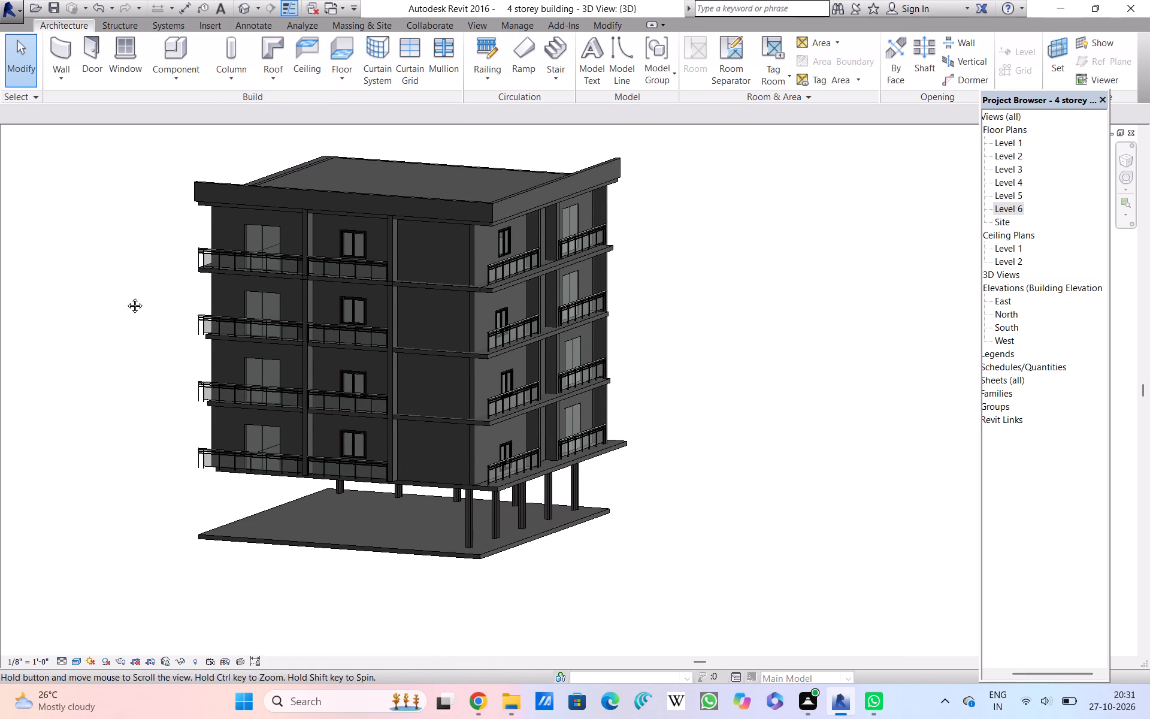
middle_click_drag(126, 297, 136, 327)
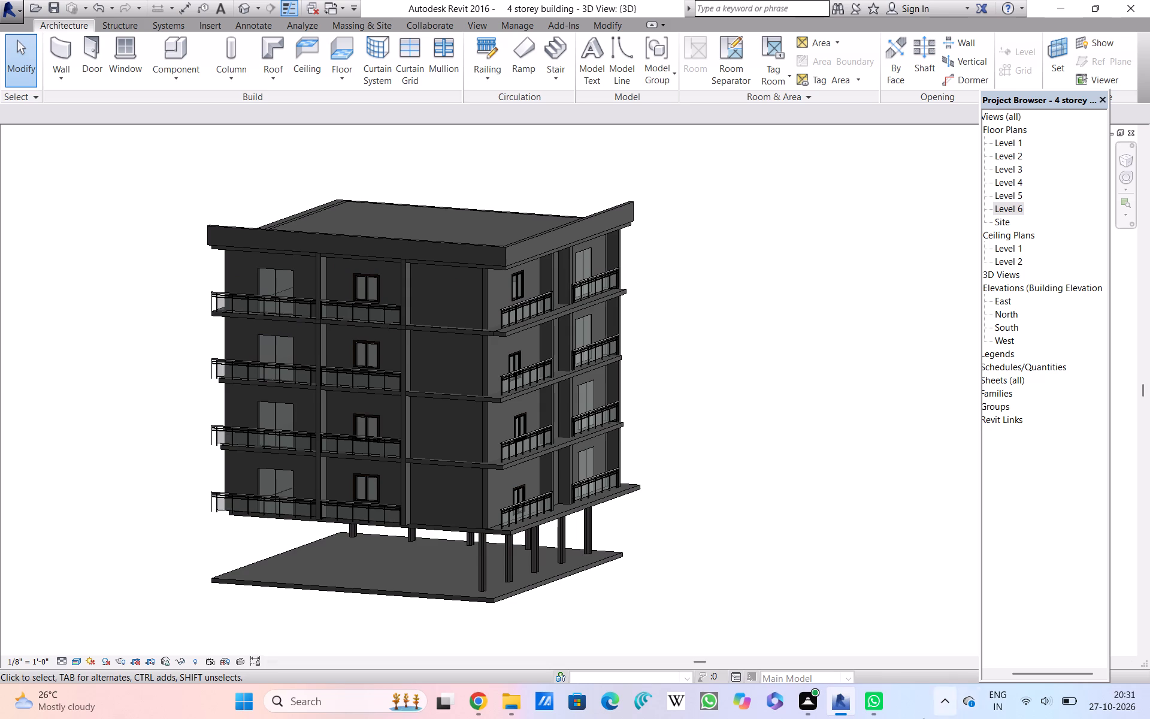
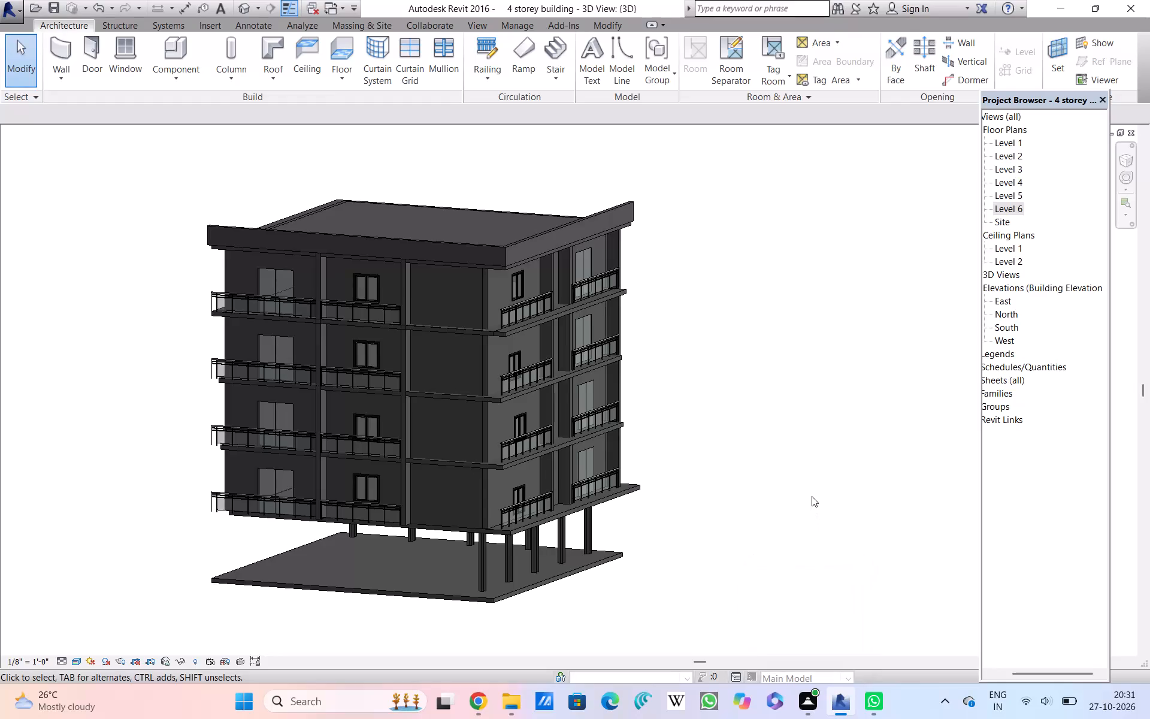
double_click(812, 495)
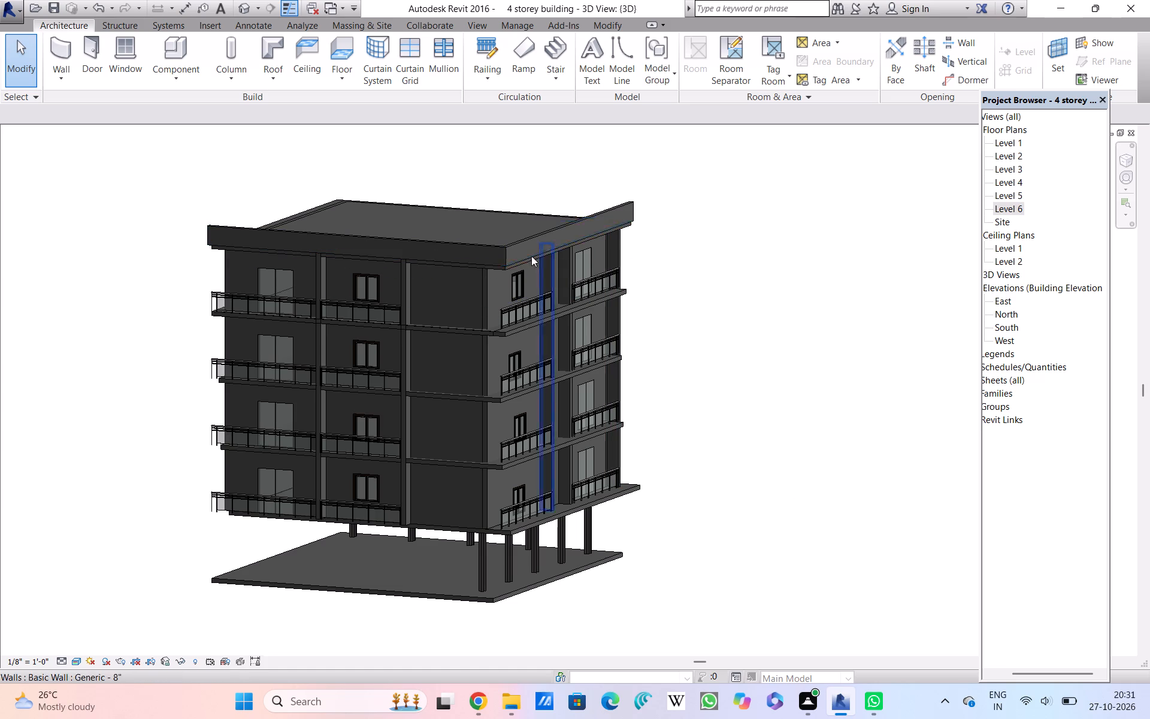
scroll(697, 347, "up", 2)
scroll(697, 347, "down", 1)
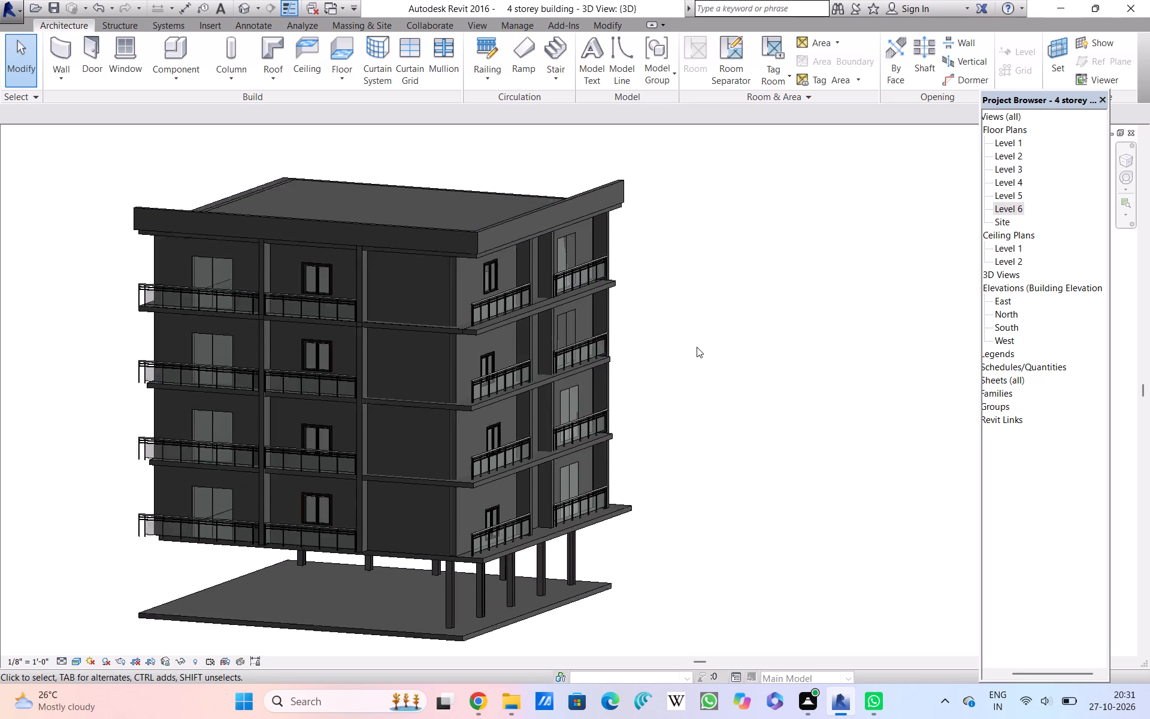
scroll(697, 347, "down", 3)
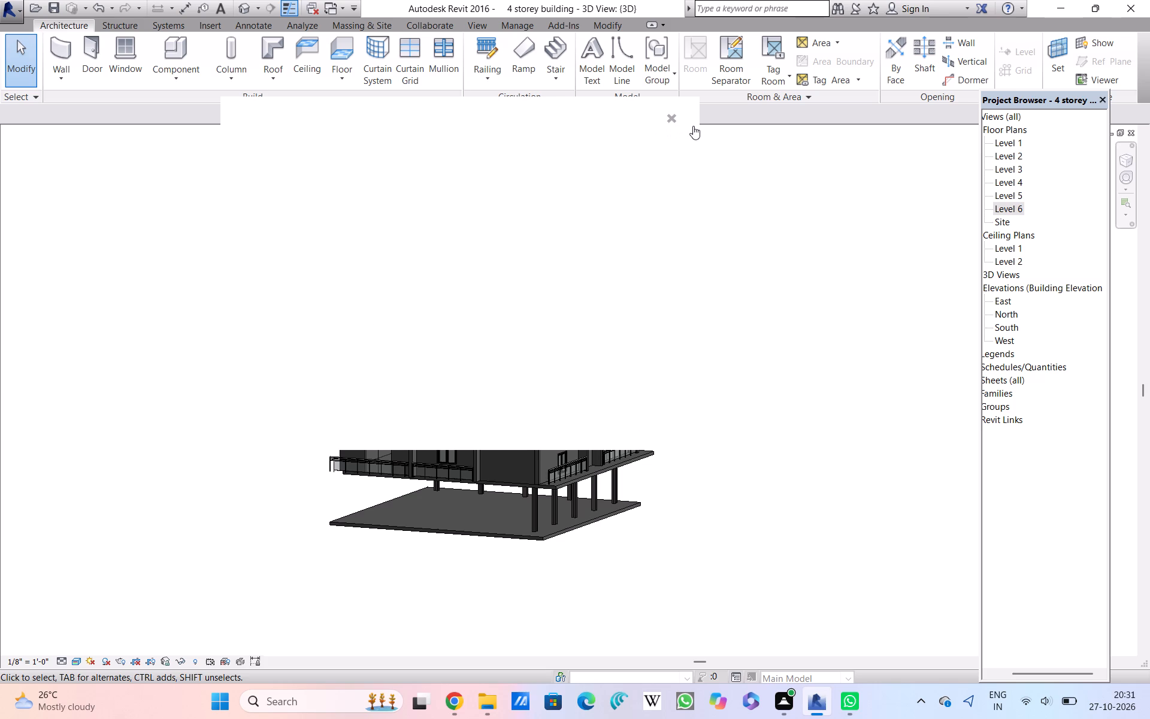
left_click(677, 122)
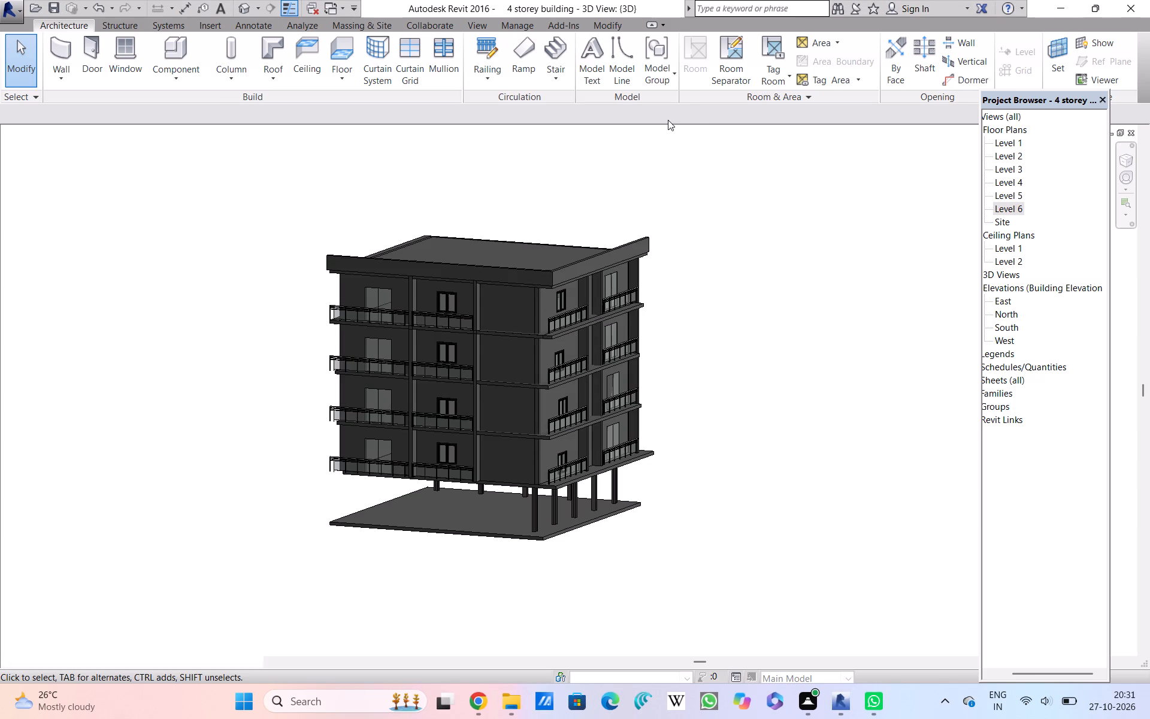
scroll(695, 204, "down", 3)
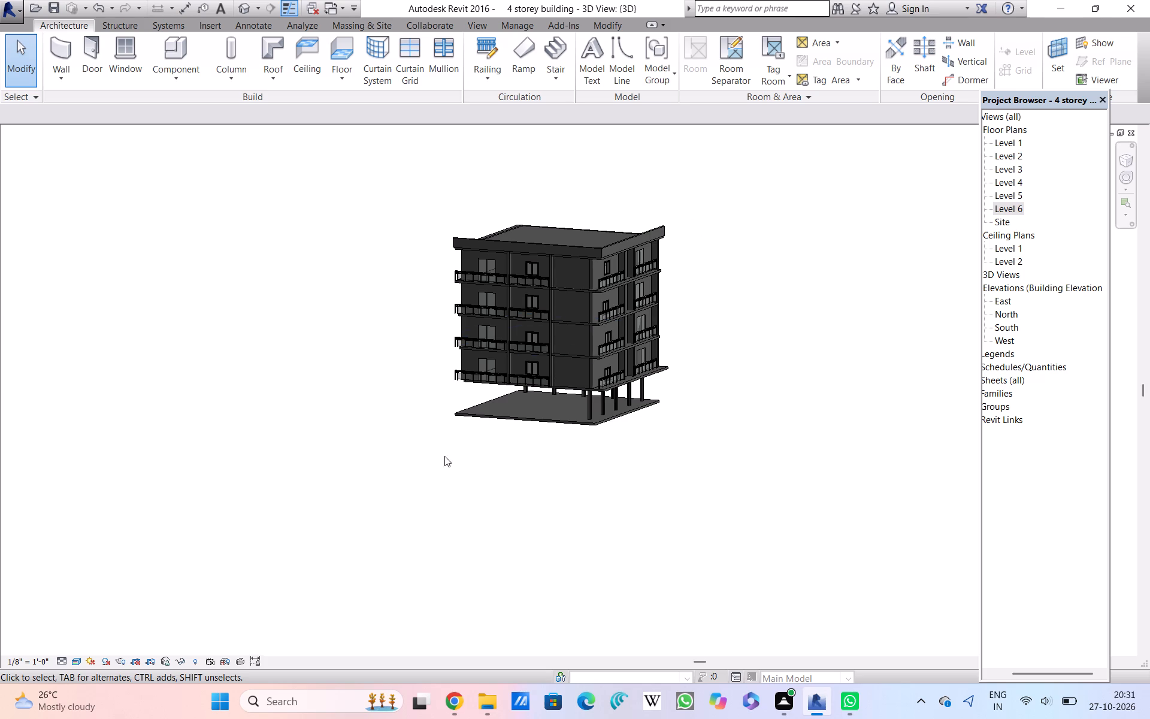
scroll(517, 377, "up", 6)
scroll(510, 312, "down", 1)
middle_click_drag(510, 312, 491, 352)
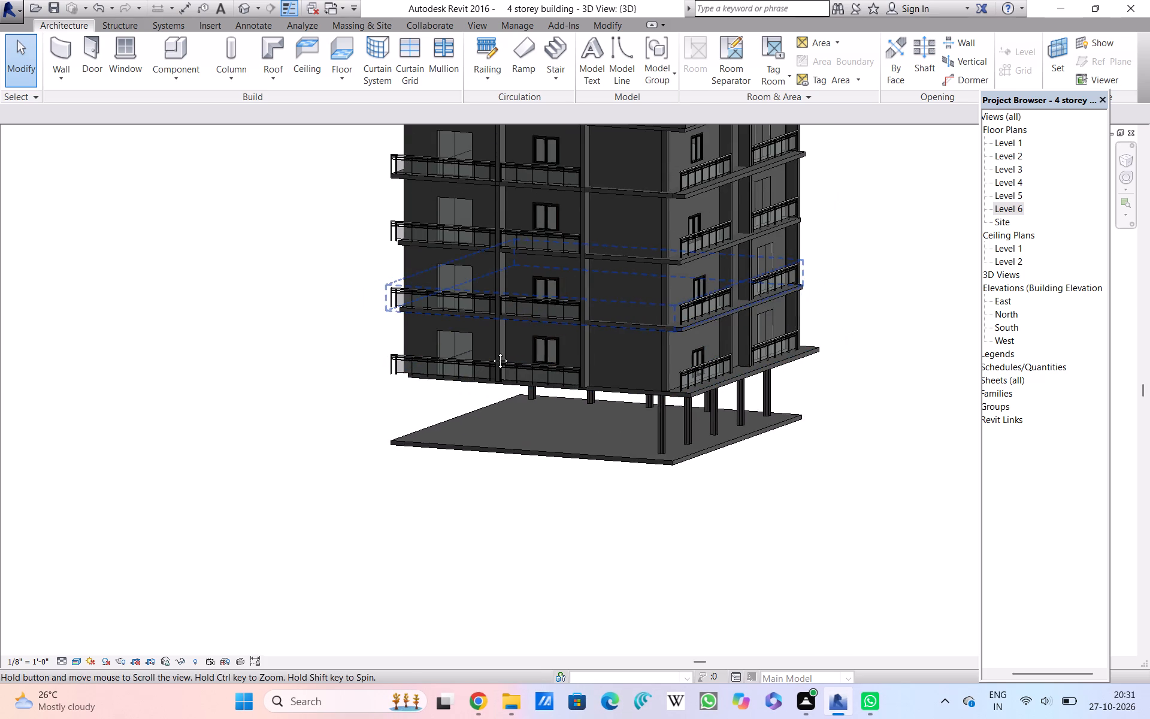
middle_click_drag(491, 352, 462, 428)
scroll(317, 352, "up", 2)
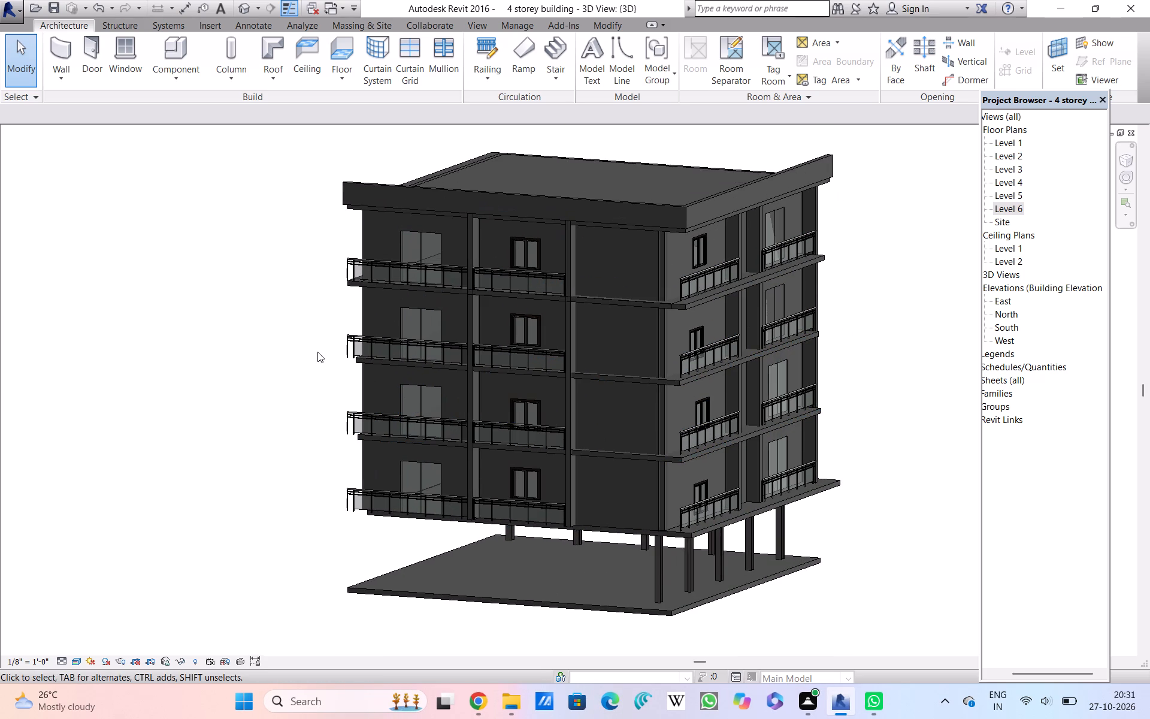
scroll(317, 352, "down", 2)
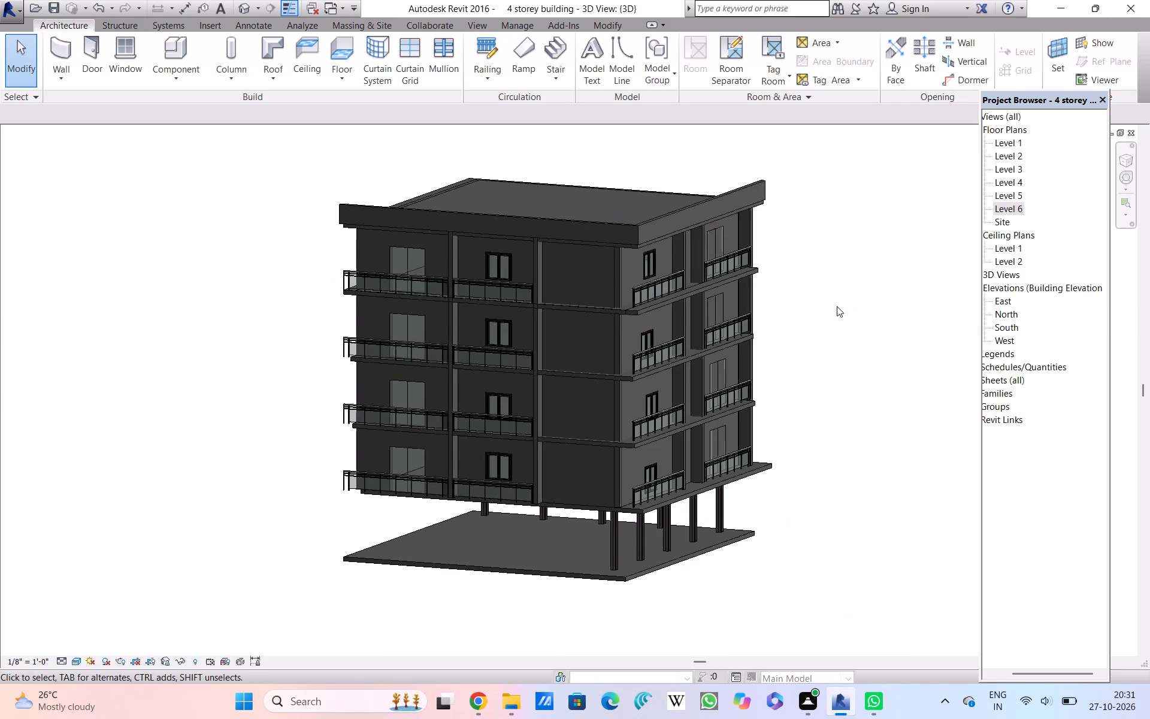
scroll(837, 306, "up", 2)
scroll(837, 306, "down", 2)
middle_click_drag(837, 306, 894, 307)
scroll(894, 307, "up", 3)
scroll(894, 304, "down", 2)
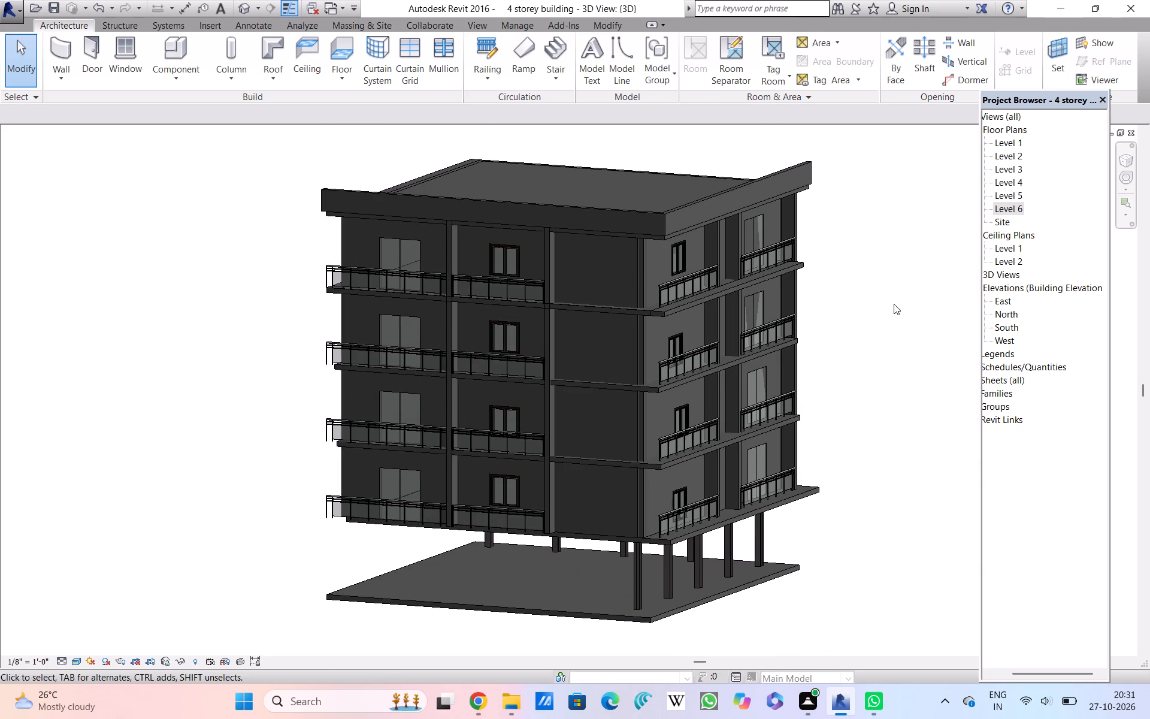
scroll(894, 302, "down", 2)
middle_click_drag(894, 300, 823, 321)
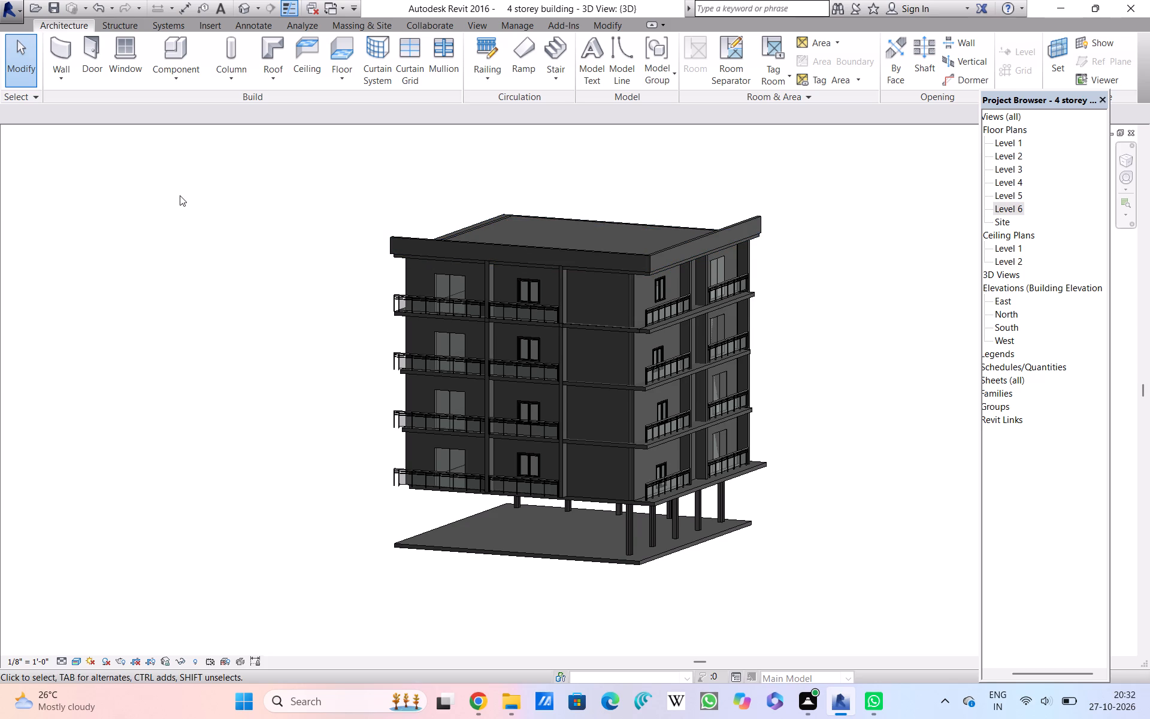
Save the 4 storey building project.
key("ctrl+s")
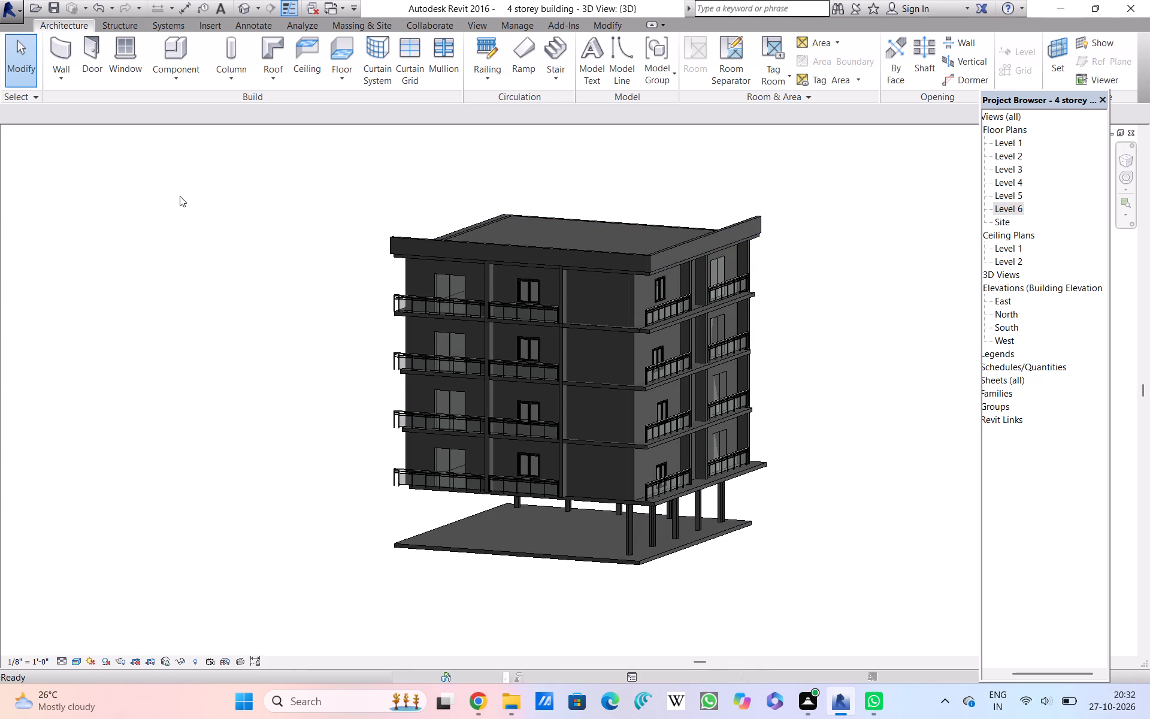
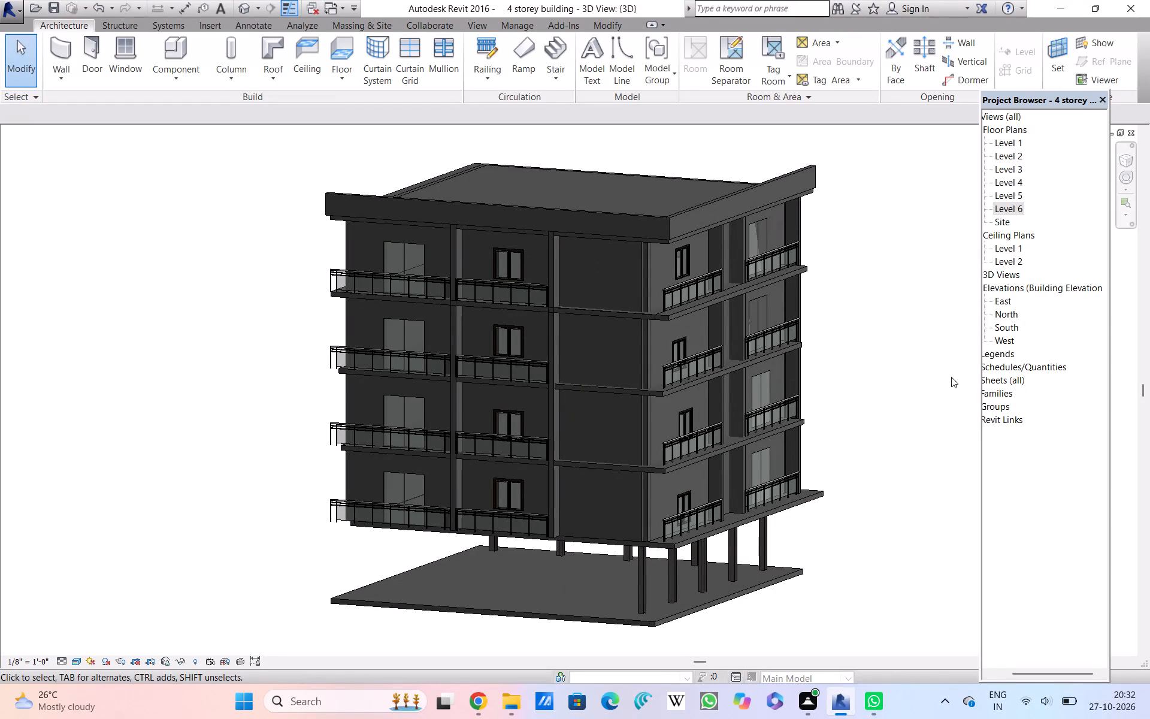
Inspect the balconies, windows and railings on the building's two visible facades in the 3D view.
scroll(947, 368, "up", 2)
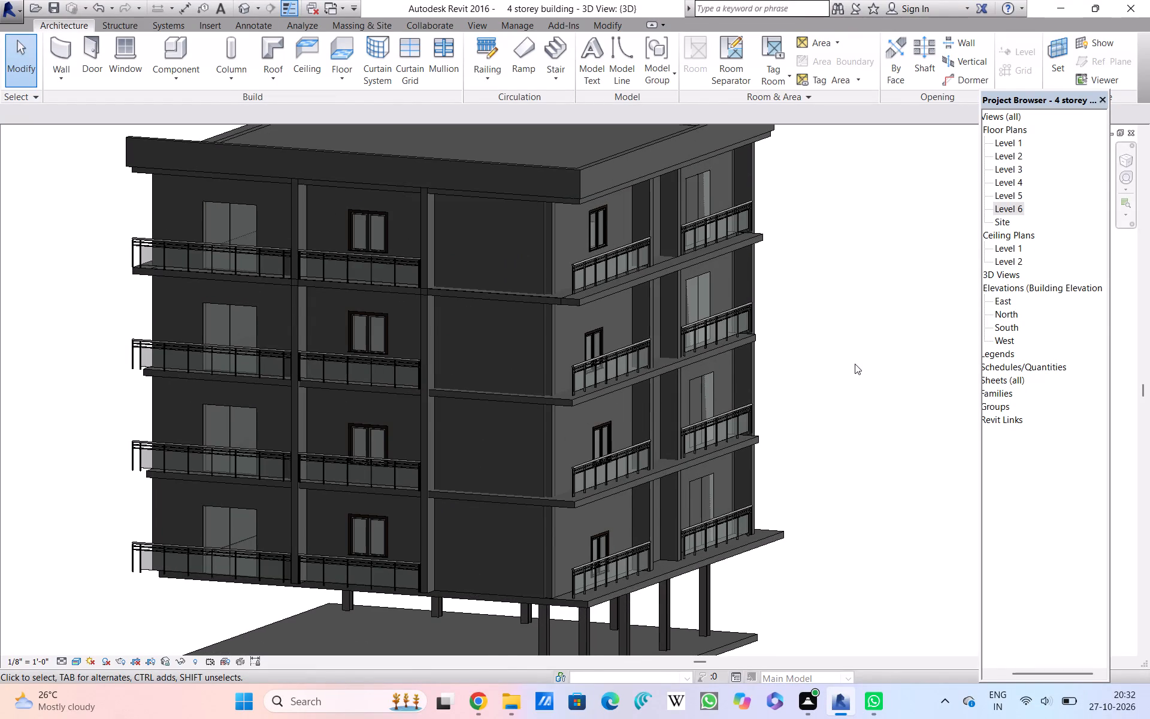
scroll(855, 364, "down", 2)
middle_click_drag(857, 364, 924, 368)
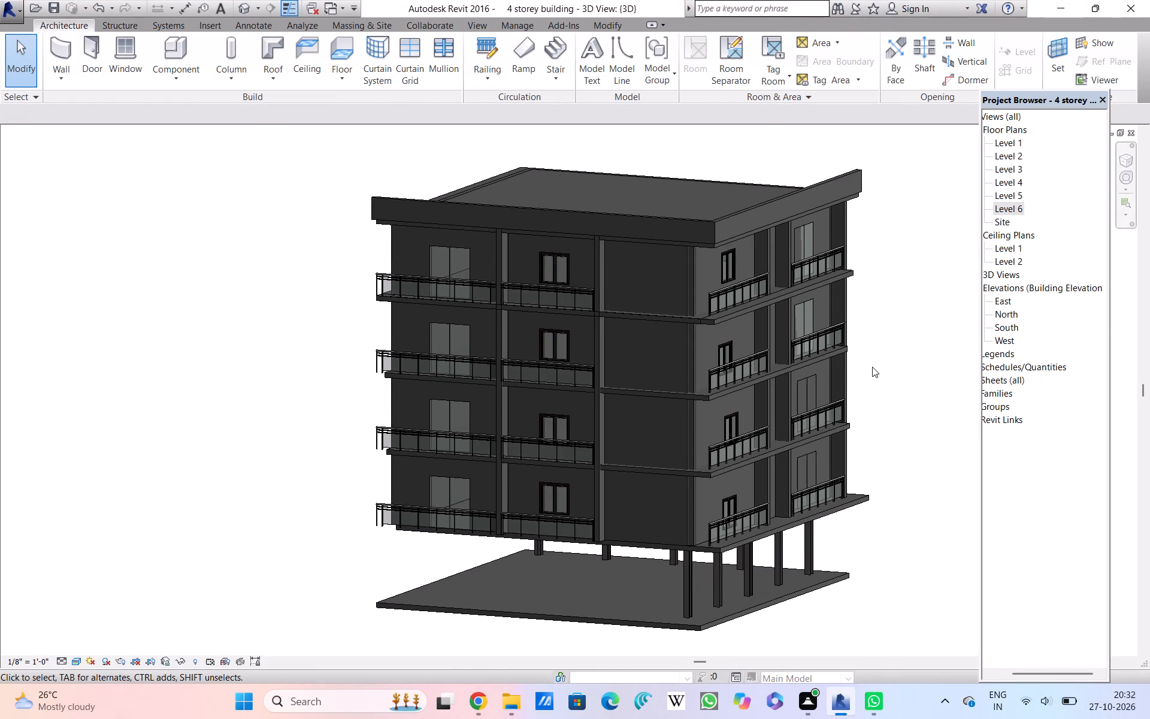
scroll(873, 367, "up", 3)
scroll(880, 368, "down", 2)
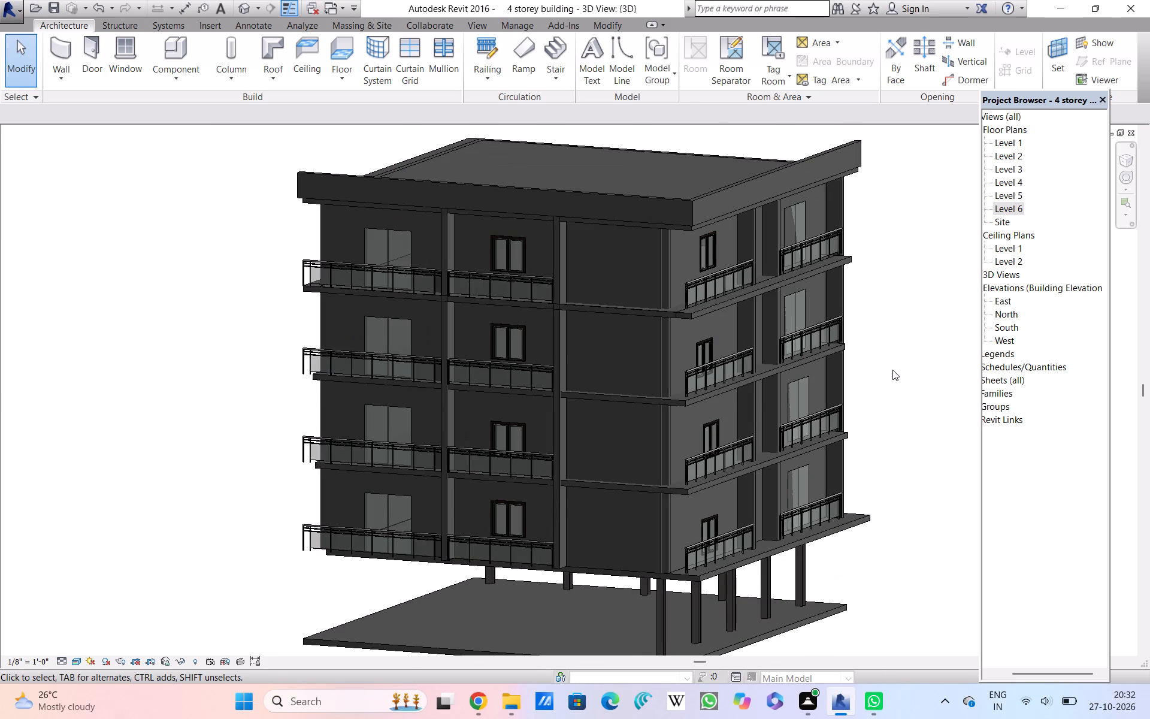
scroll(892, 370, "up", 2)
scroll(904, 368, "down", 1)
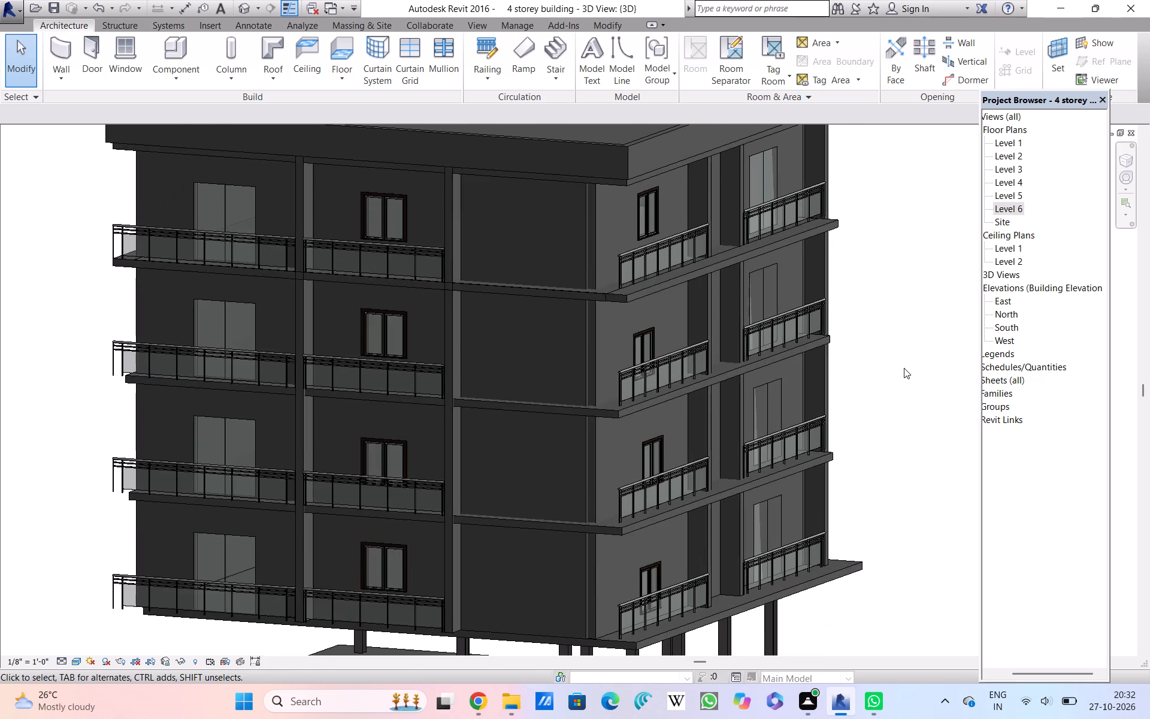
scroll(904, 368, "down", 2)
middle_click_drag(909, 368, 891, 382)
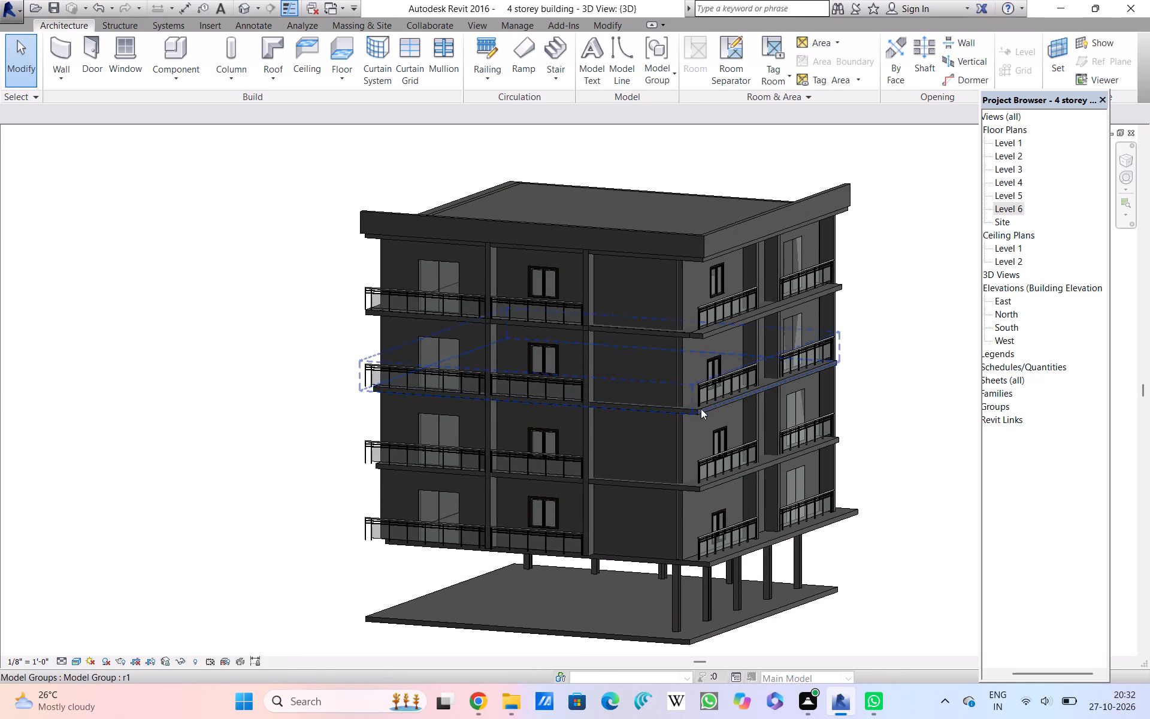
scroll(688, 426, "up", 4)
scroll(688, 426, "down", 4)
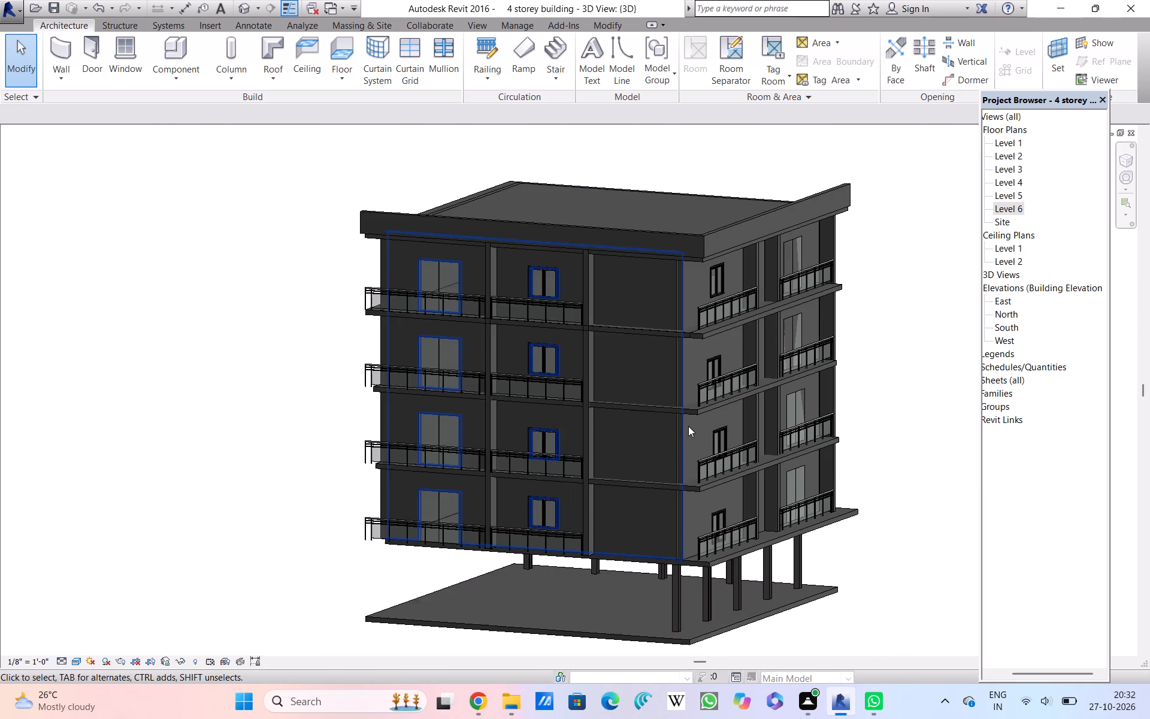
middle_click_drag(876, 391, 898, 391)
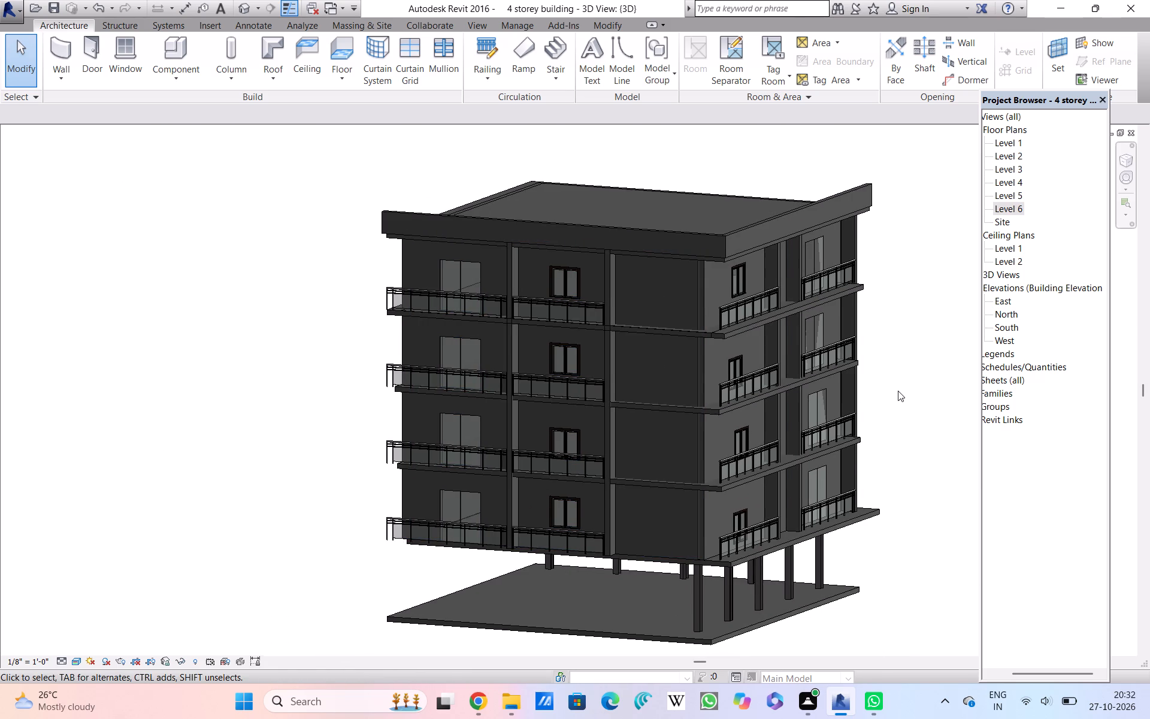
scroll(898, 391, "up", 2)
scroll(898, 391, "down", 1)
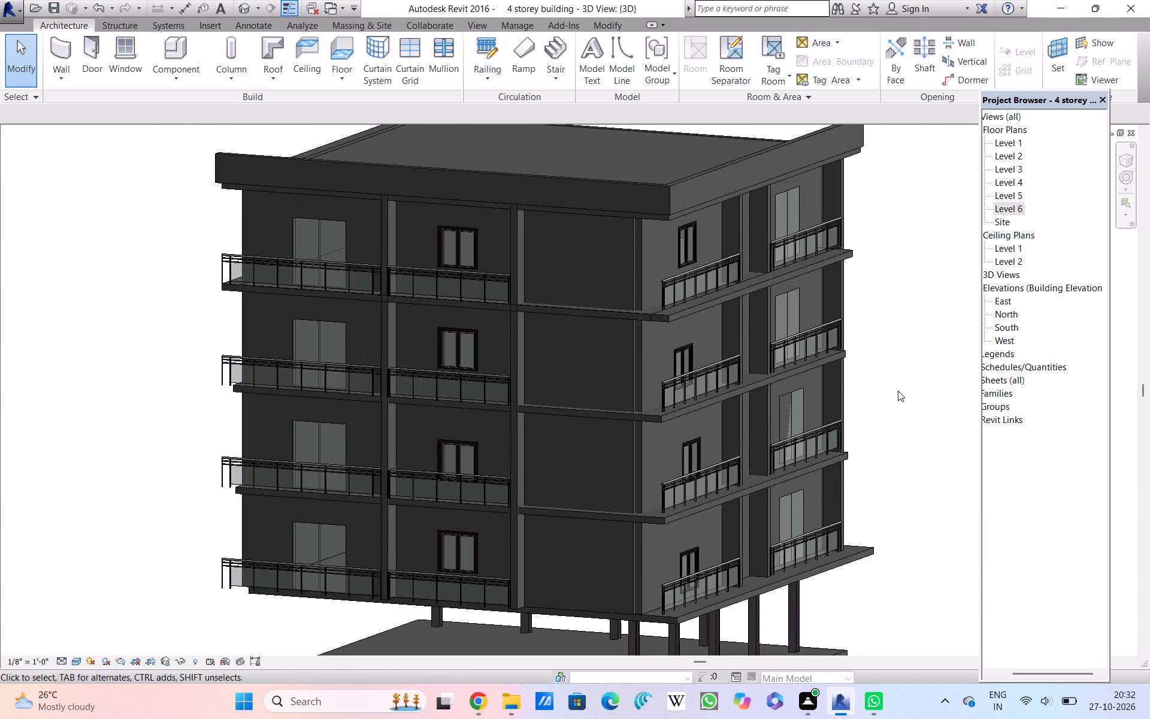
scroll(898, 391, "down", 2)
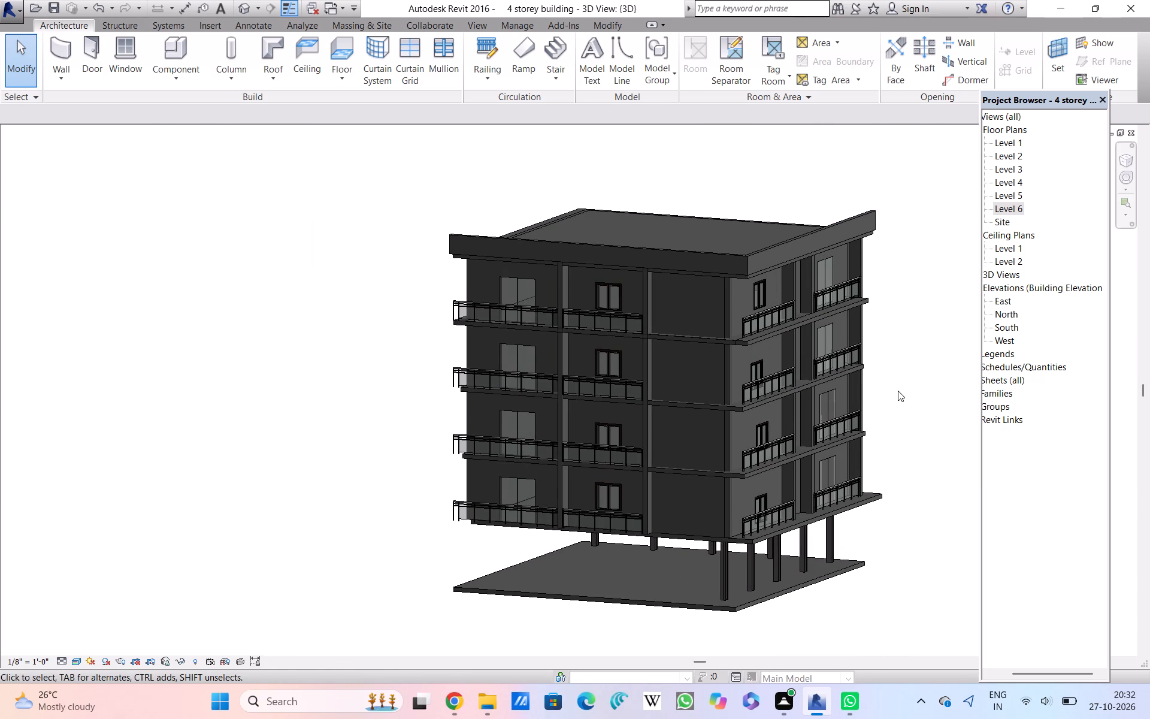
middle_click_drag(898, 391, 911, 391)
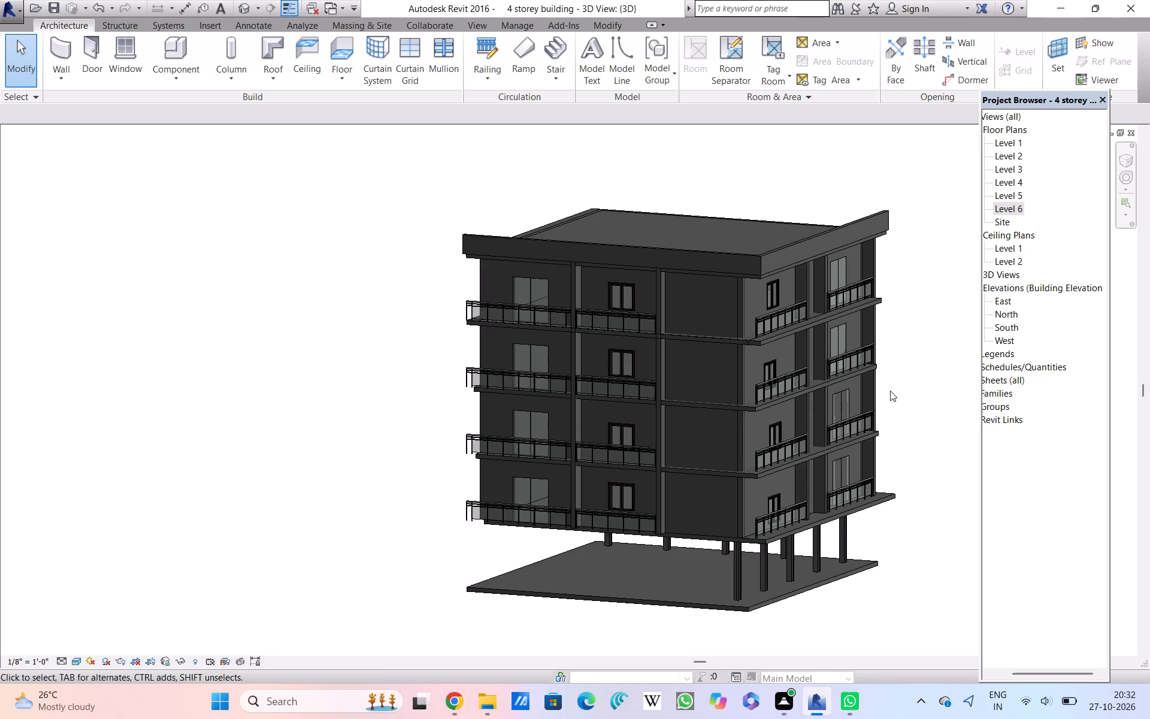
scroll(890, 391, "up", 2)
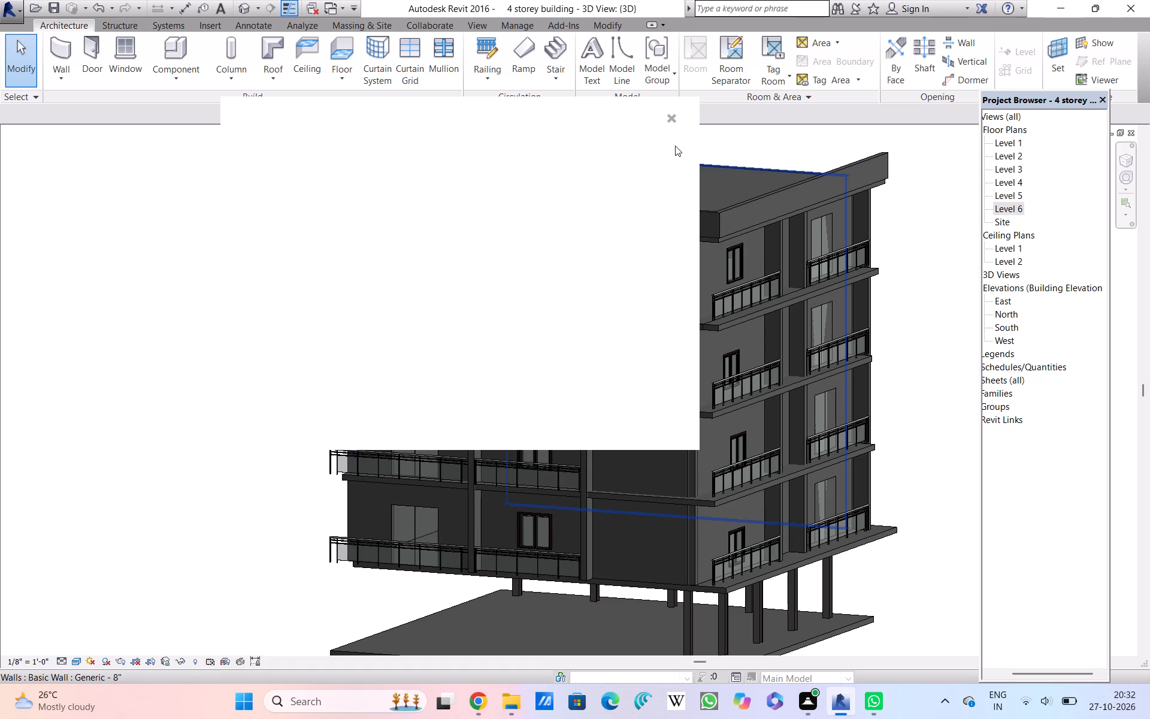
Close the blank pop-up window covering the 3D view.
double_click(672, 116)
double_click(673, 116)
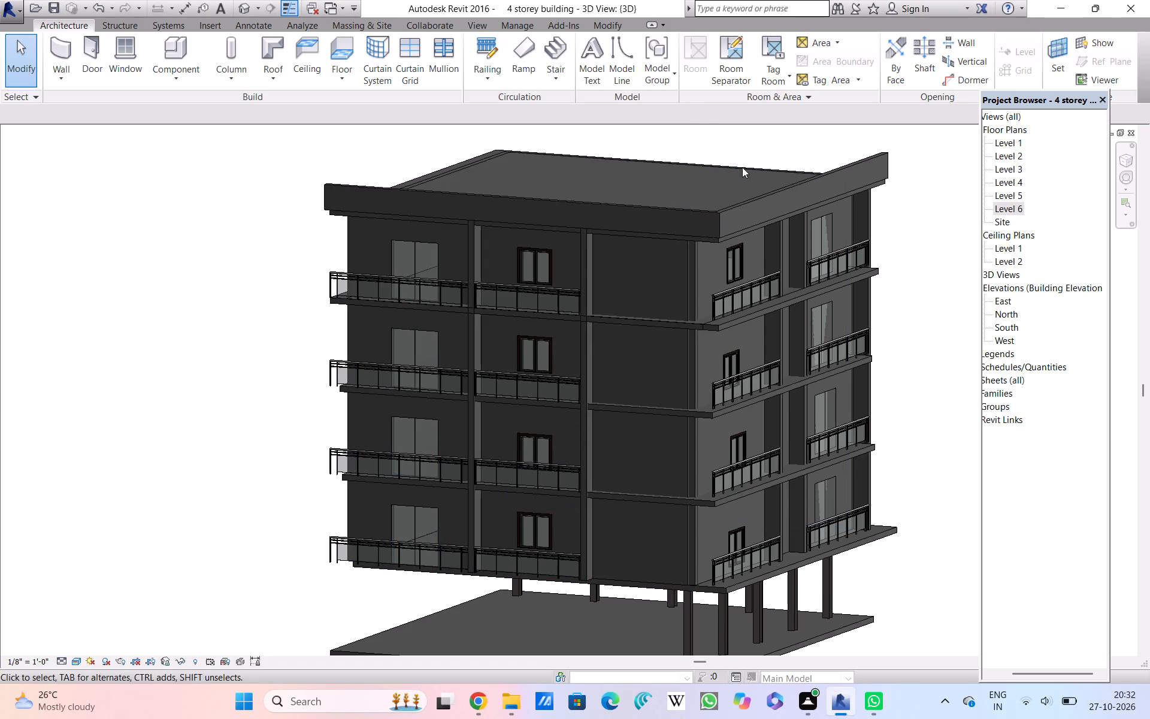
Examine the roof, side-facade balconies, columns and base slab of the building from a slightly higher 3D angle.
scroll(898, 253, "up", 3)
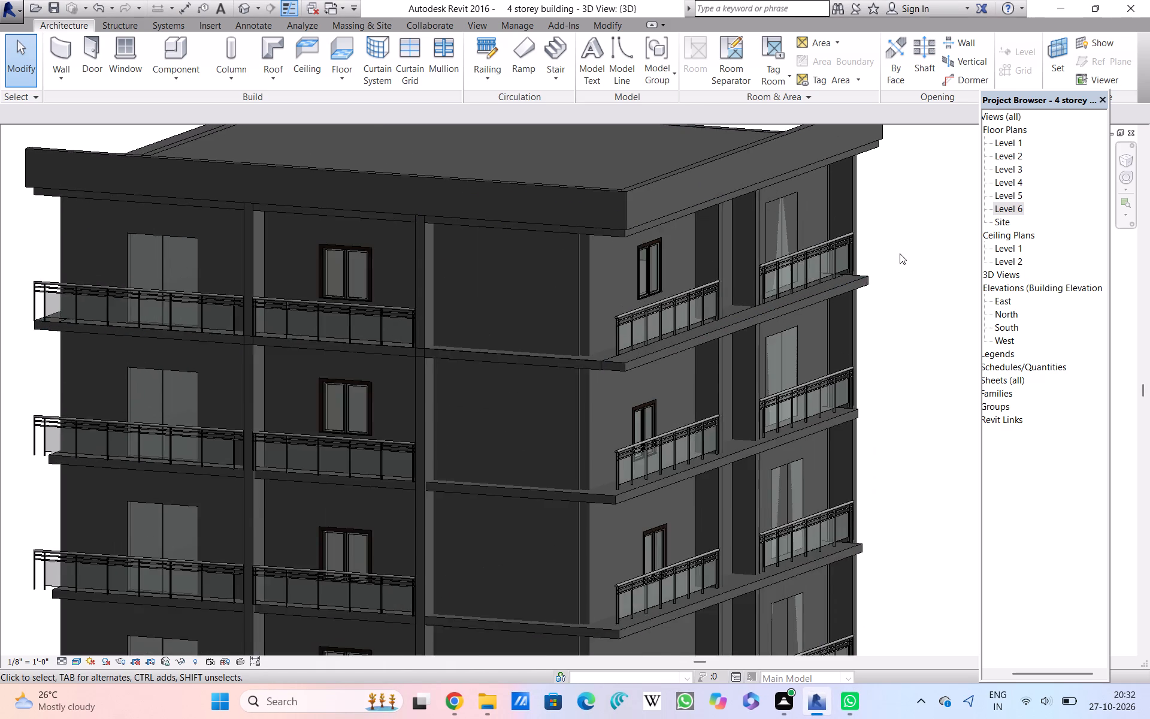
scroll(900, 253, "down", 6)
middle_click_drag(872, 300, 814, 325)
scroll(871, 301, "down", 1)
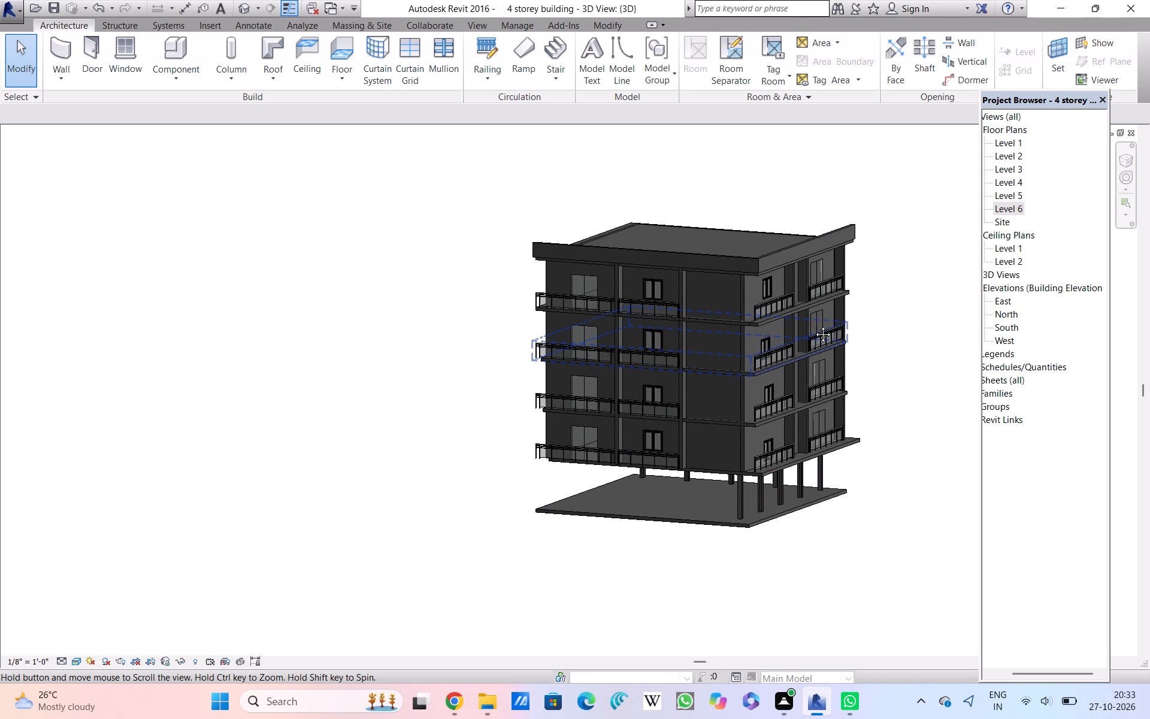
middle_click_drag(814, 325, 812, 325)
middle_click_drag(842, 325, 834, 347)
scroll(833, 346, "up", 4)
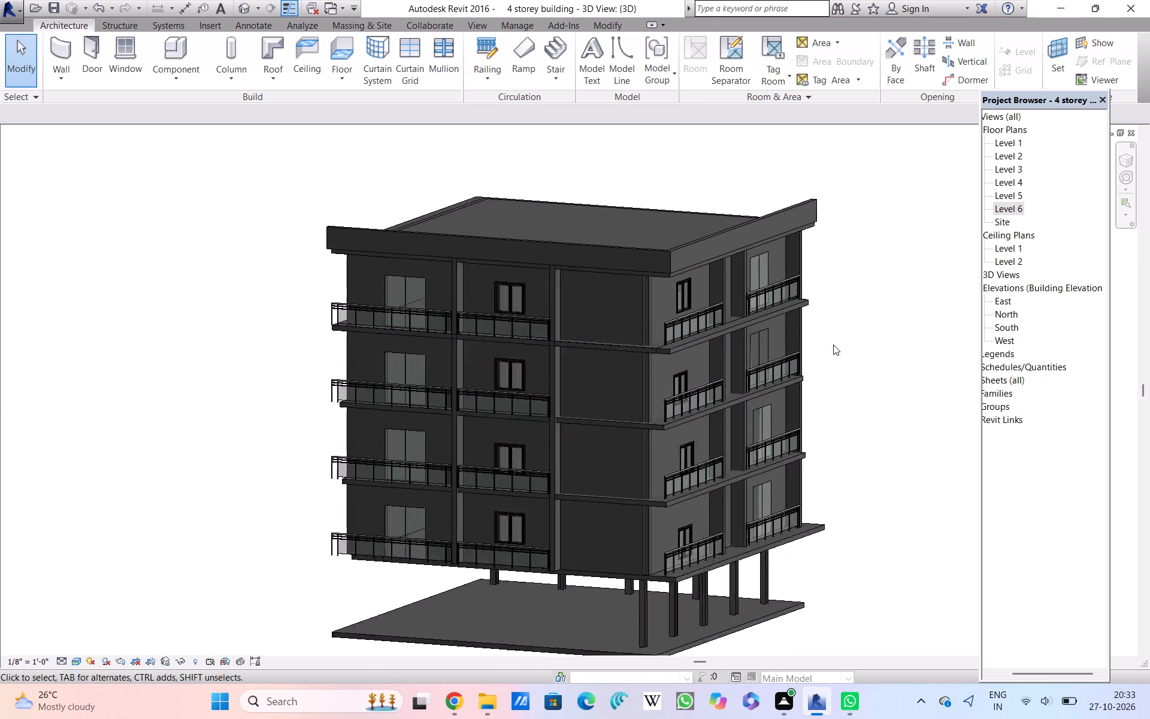
scroll(836, 343, "up", 4)
scroll(836, 339, "down", 4)
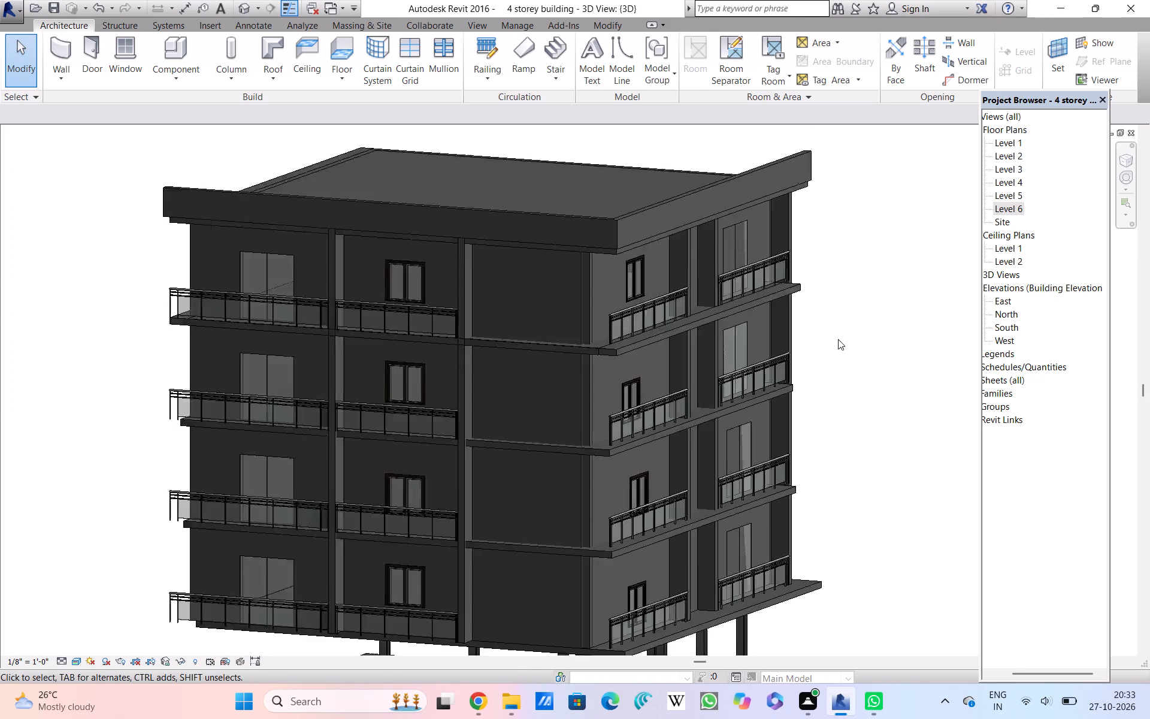
scroll(838, 339, "down", 1)
middle_click_drag(841, 339, 890, 339)
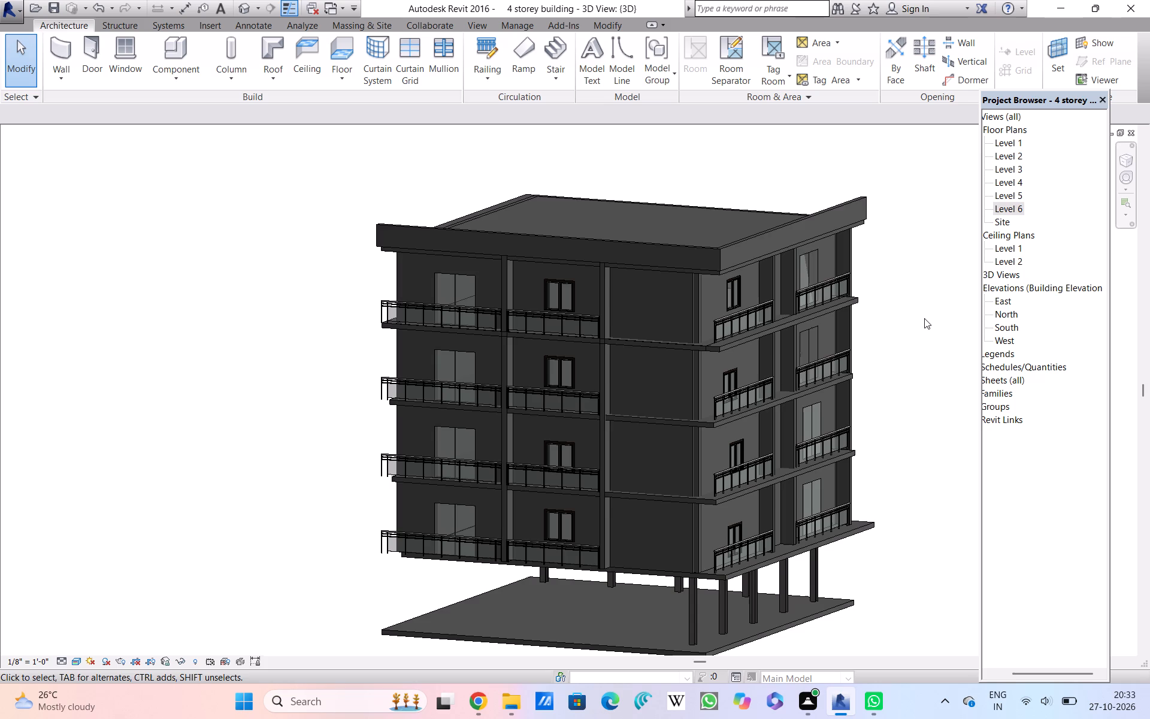
scroll(920, 321, "down", 1, "shift")
middle_click_drag(920, 334, 830, 375, "shift")
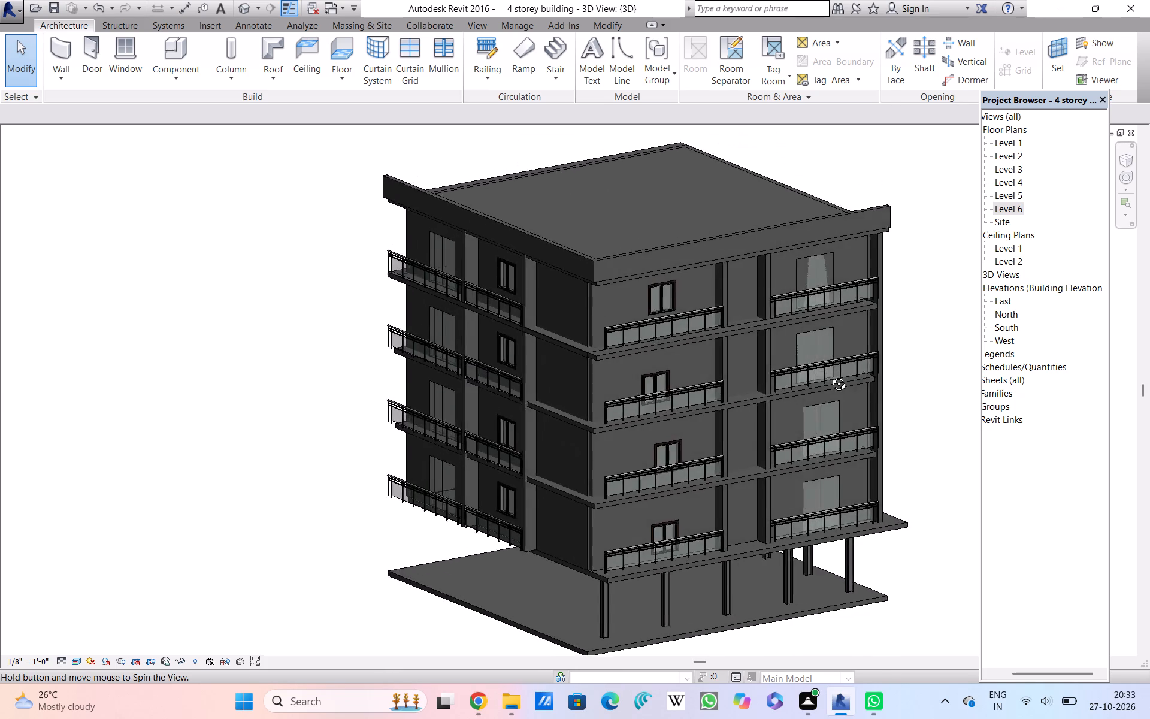
middle_click_drag(830, 375, 881, 361, "shift")
scroll(882, 359, "up", 1)
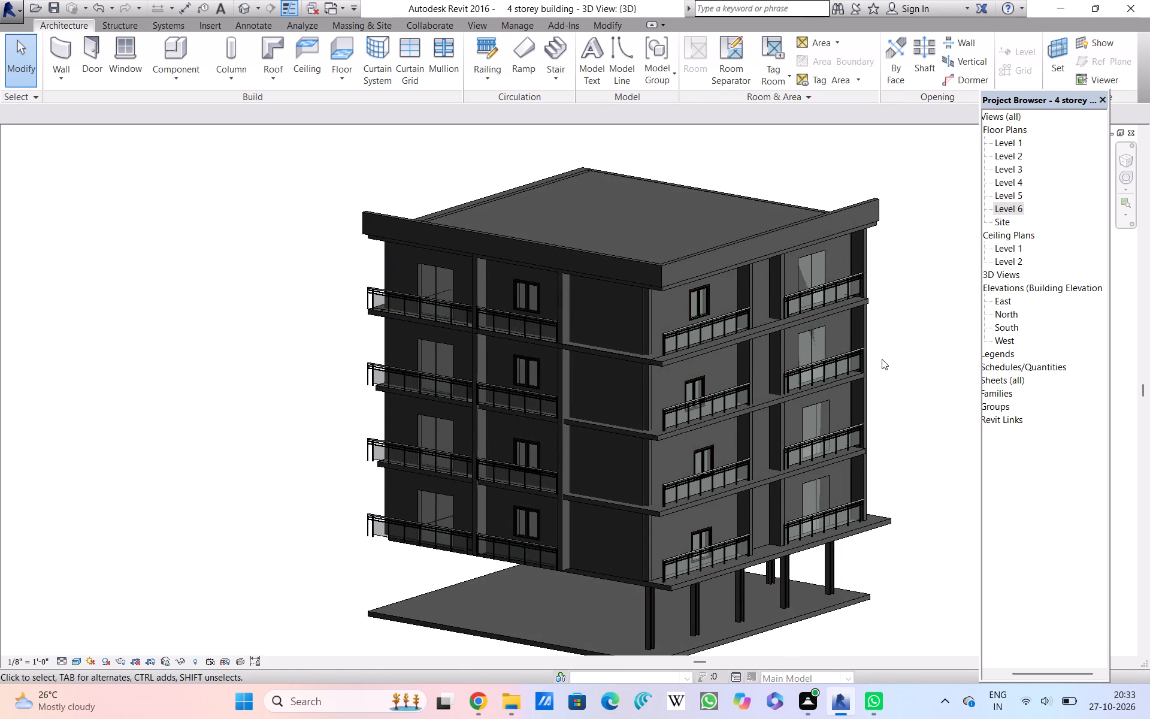
scroll(879, 359, "down", 2)
middle_click_drag(879, 359, 892, 362, "shift")
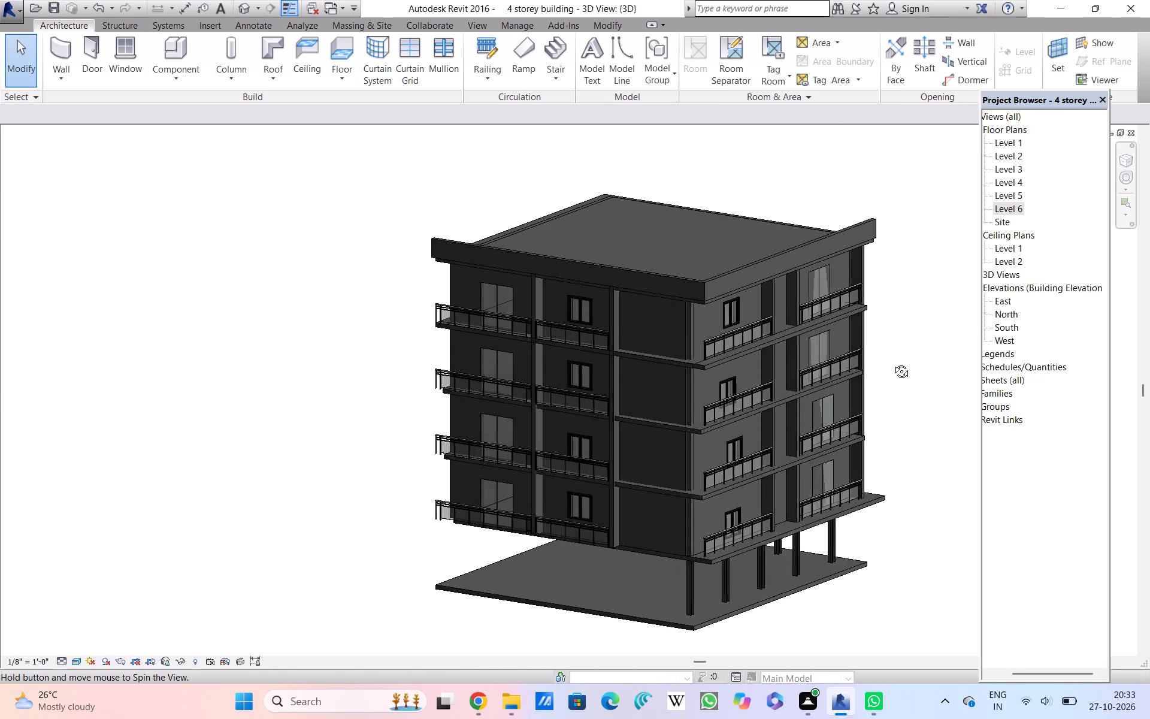
middle_click_drag(892, 362, 899, 362, "shift")
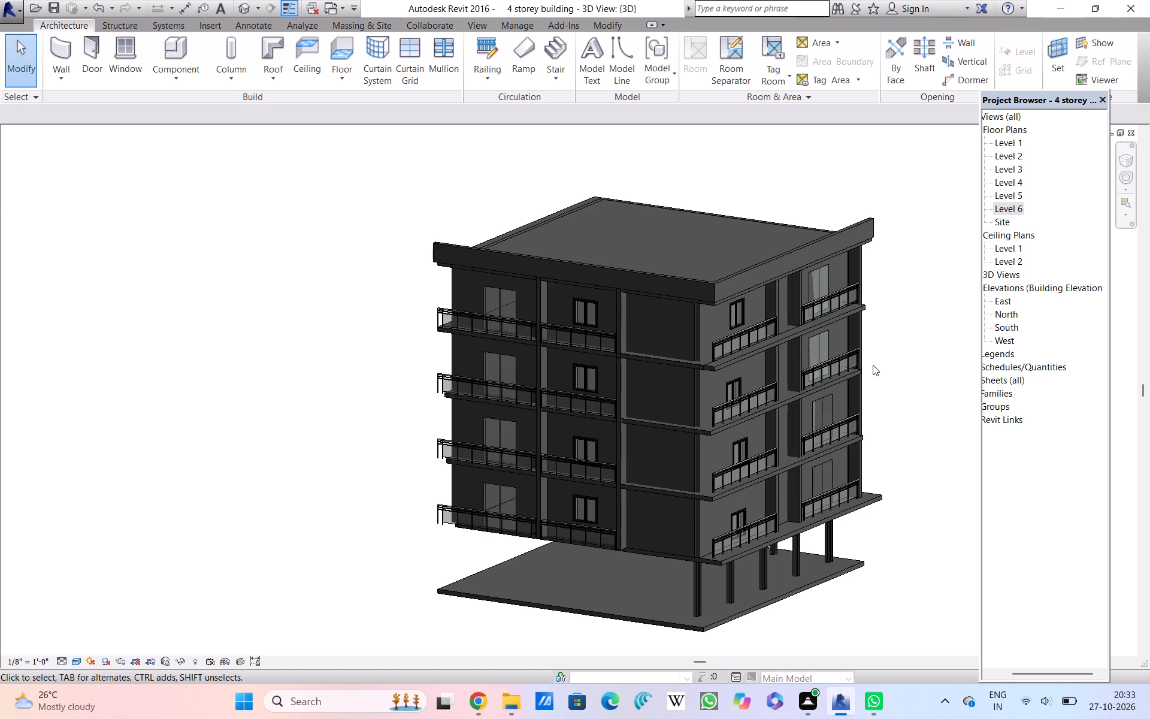
scroll(873, 365, "up", 1)
scroll(873, 365, "down", 1)
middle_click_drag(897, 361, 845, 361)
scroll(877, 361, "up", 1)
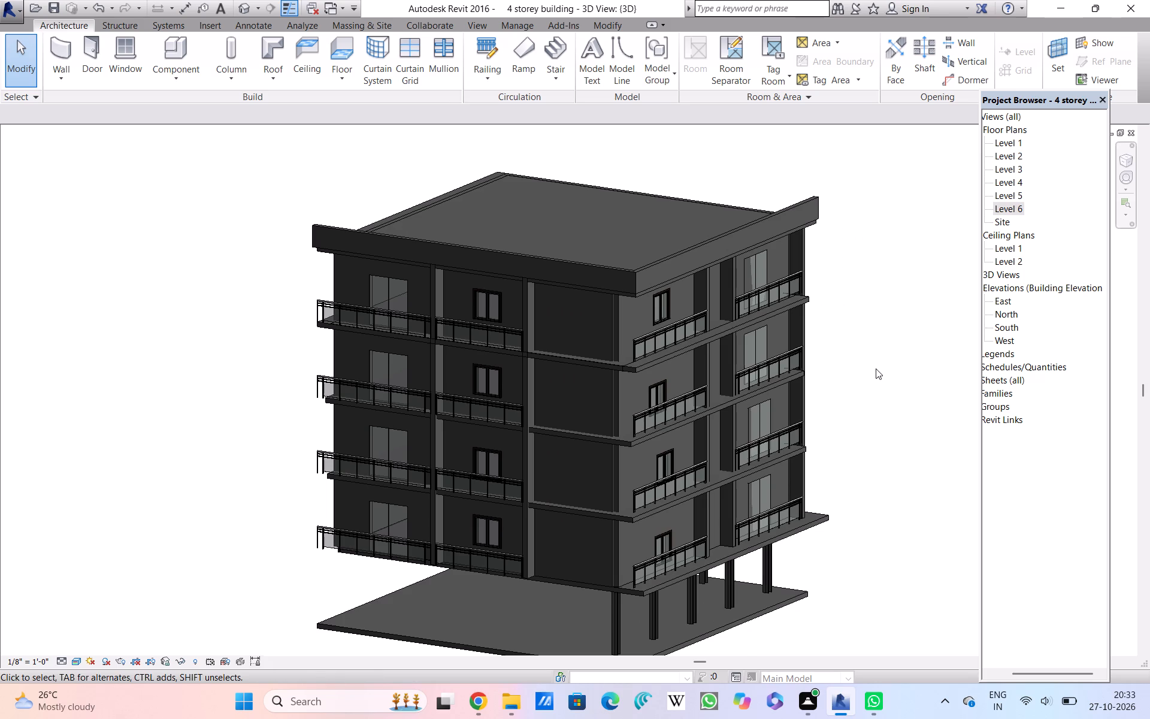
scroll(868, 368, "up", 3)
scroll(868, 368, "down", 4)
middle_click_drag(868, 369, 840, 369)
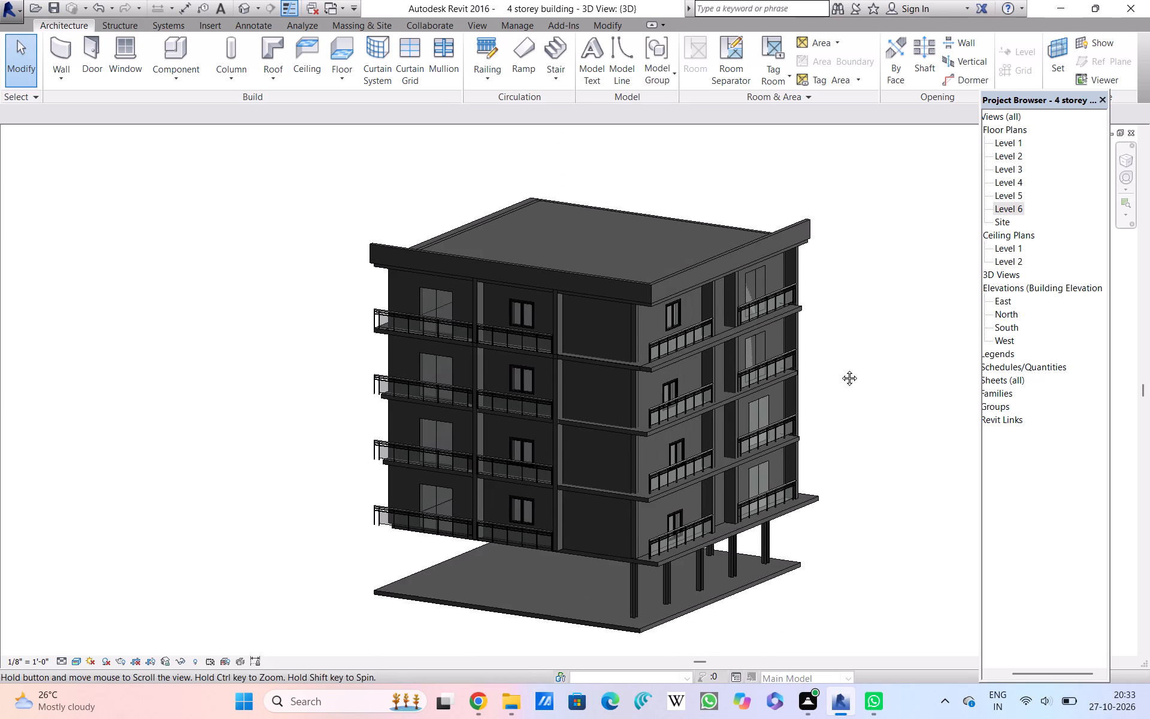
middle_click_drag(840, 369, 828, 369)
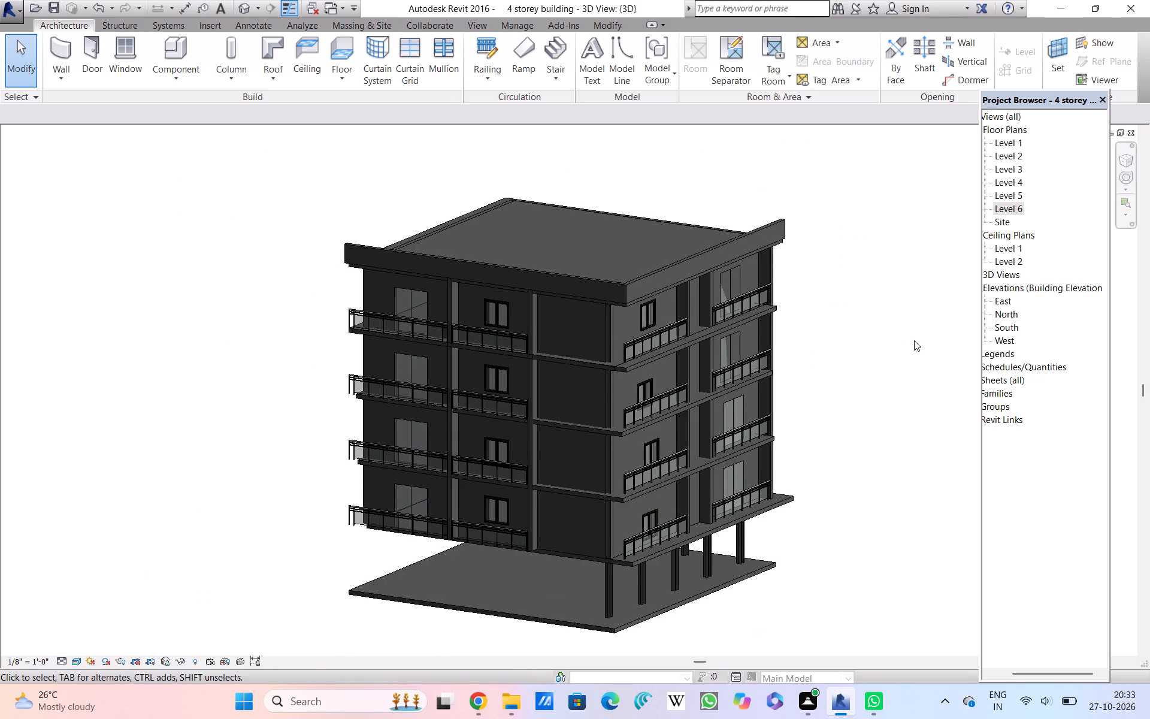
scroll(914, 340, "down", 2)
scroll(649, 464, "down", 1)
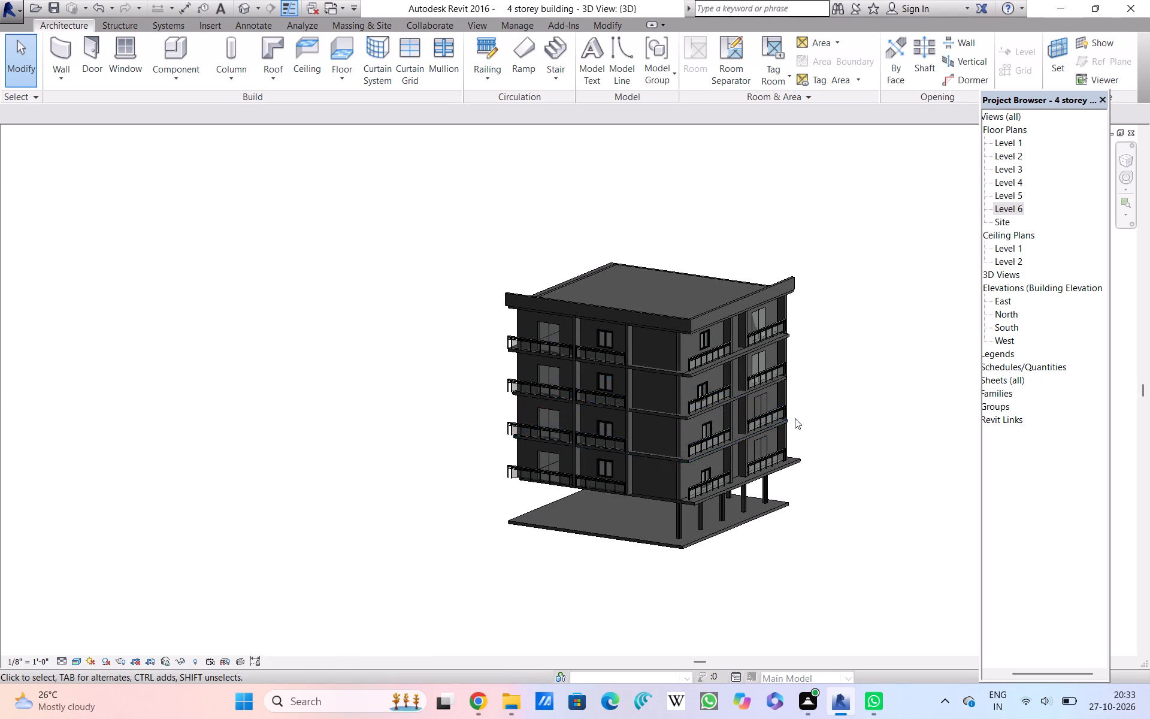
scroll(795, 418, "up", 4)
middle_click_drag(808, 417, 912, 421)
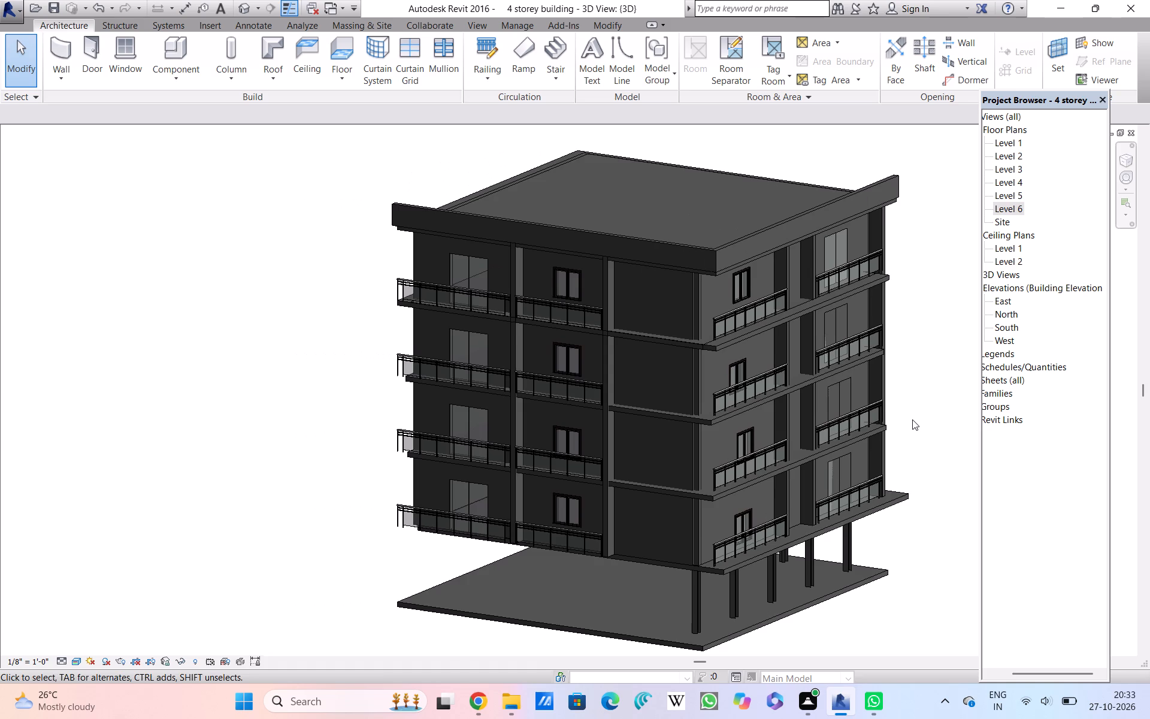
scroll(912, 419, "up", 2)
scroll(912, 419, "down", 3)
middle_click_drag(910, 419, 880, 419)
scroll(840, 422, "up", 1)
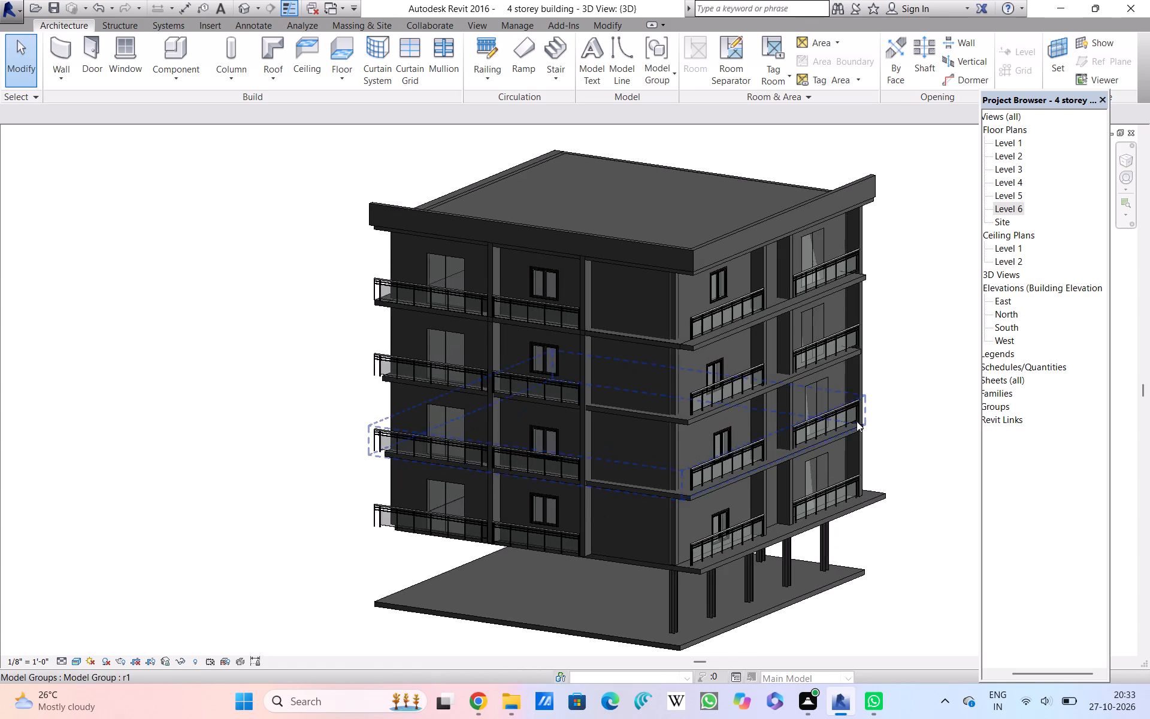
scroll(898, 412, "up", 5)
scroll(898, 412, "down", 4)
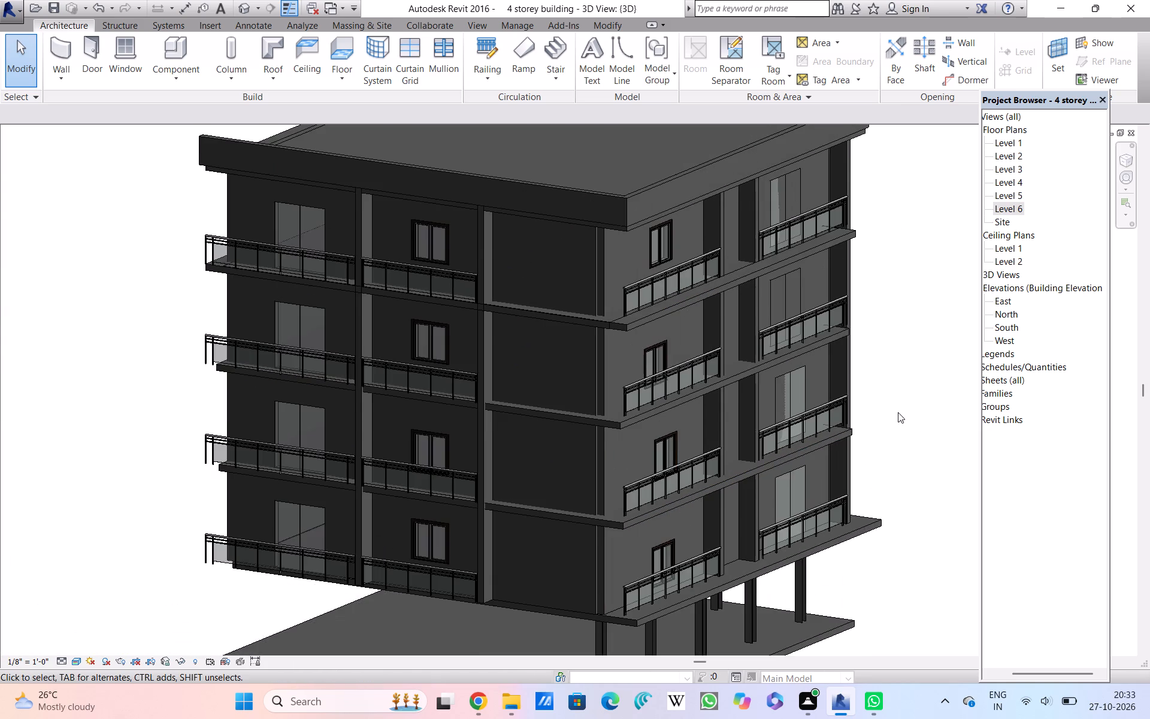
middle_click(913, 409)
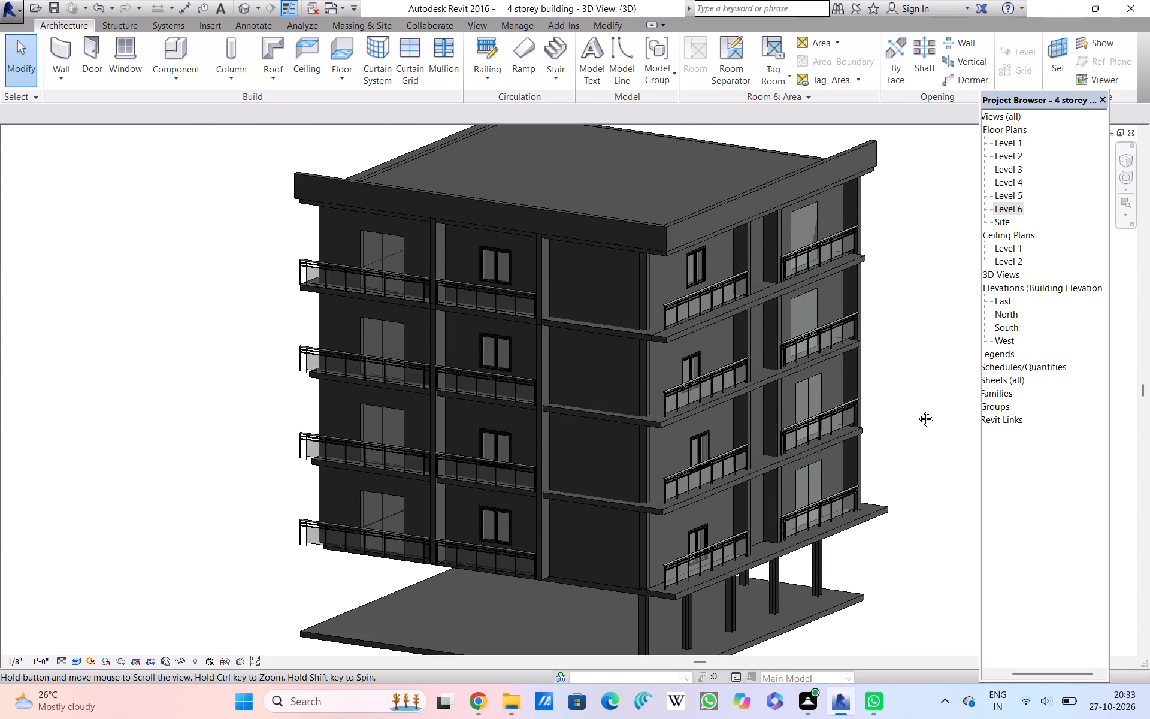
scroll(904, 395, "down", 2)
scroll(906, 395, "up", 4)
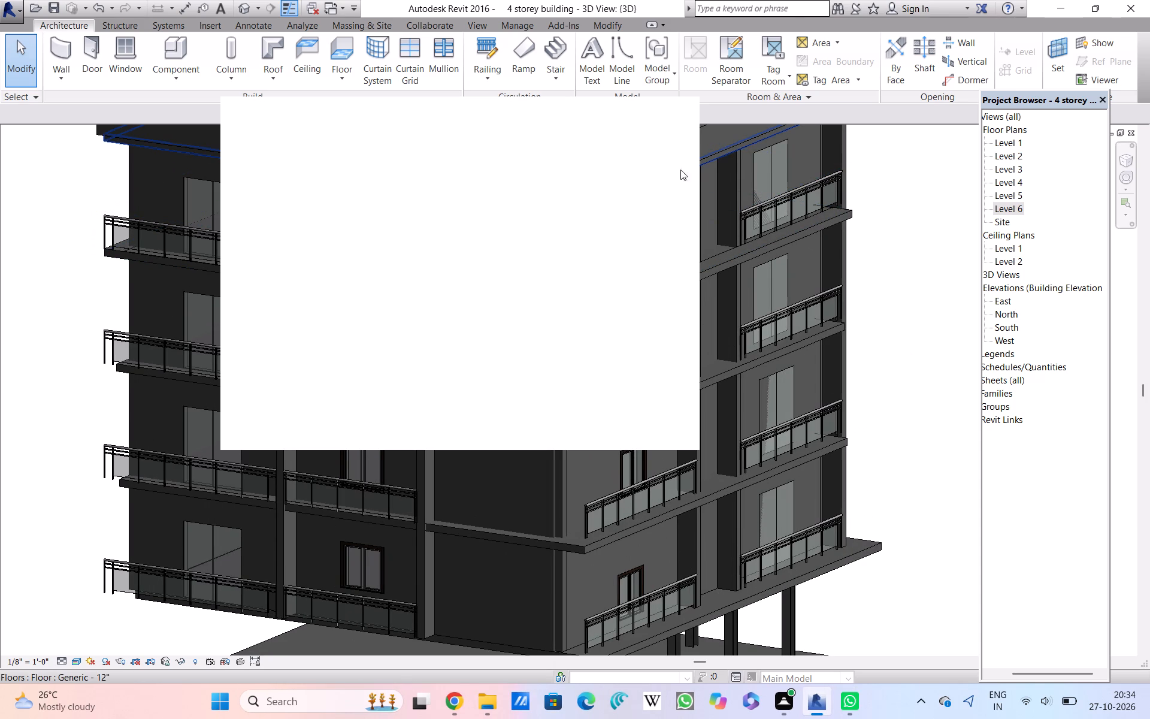
Close the blank pop-up window covering the building model.
double_click(668, 120)
double_click(668, 120)
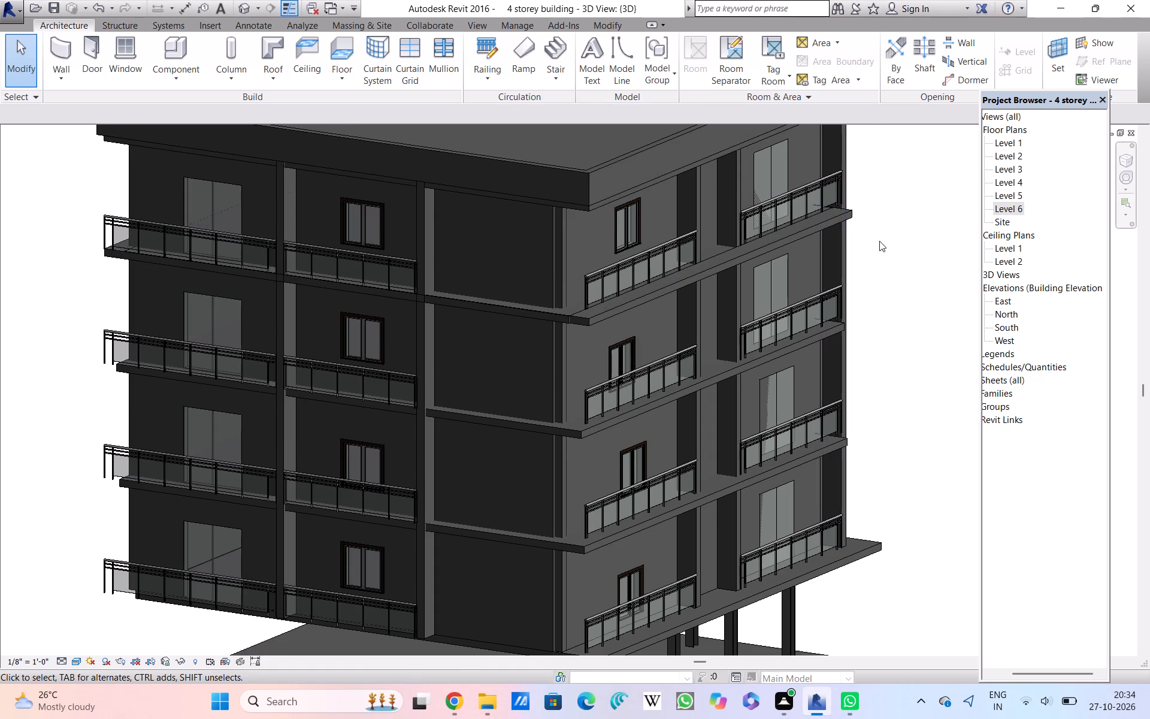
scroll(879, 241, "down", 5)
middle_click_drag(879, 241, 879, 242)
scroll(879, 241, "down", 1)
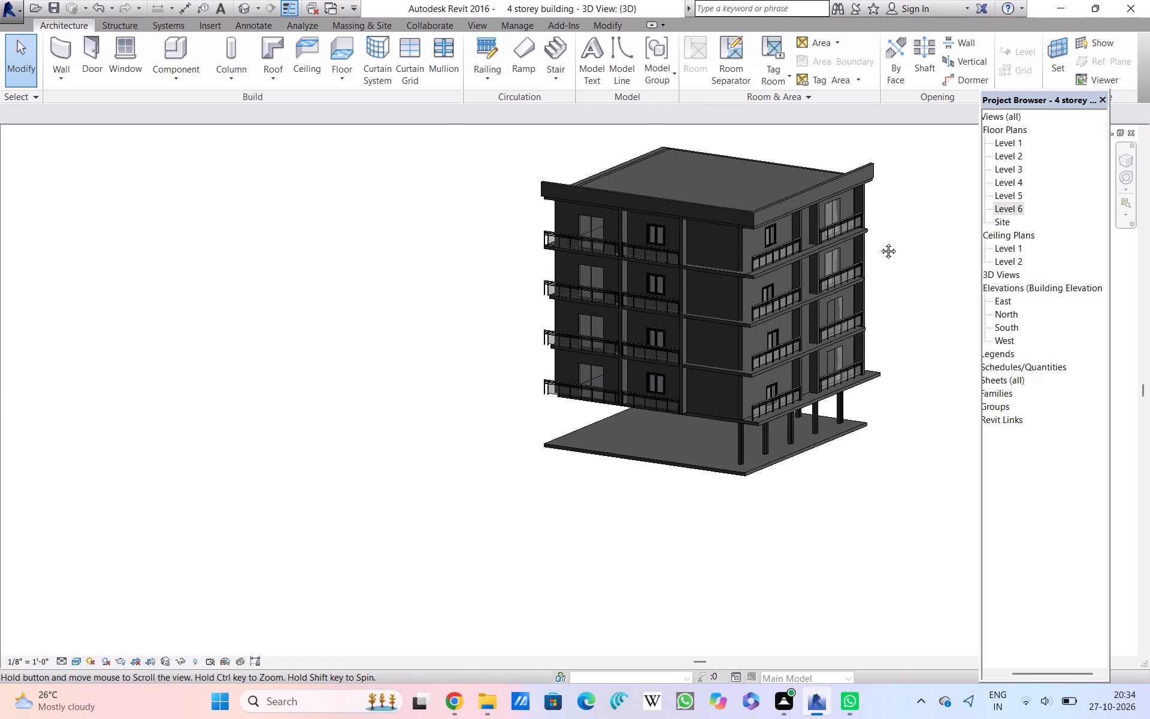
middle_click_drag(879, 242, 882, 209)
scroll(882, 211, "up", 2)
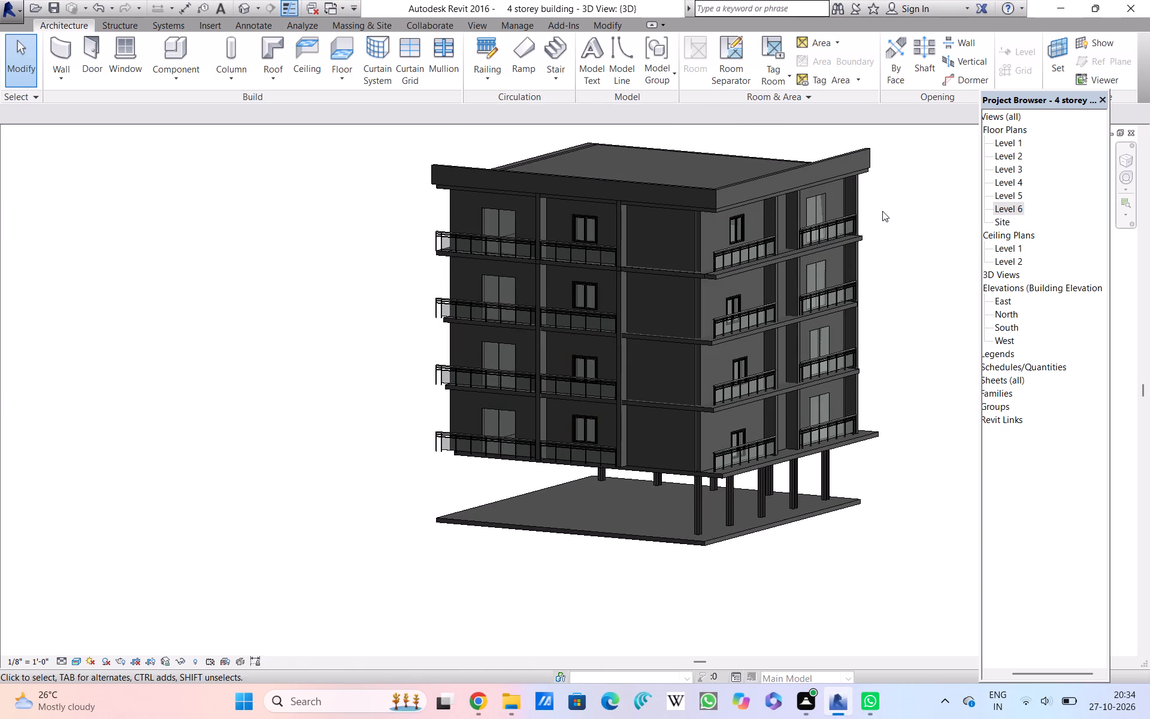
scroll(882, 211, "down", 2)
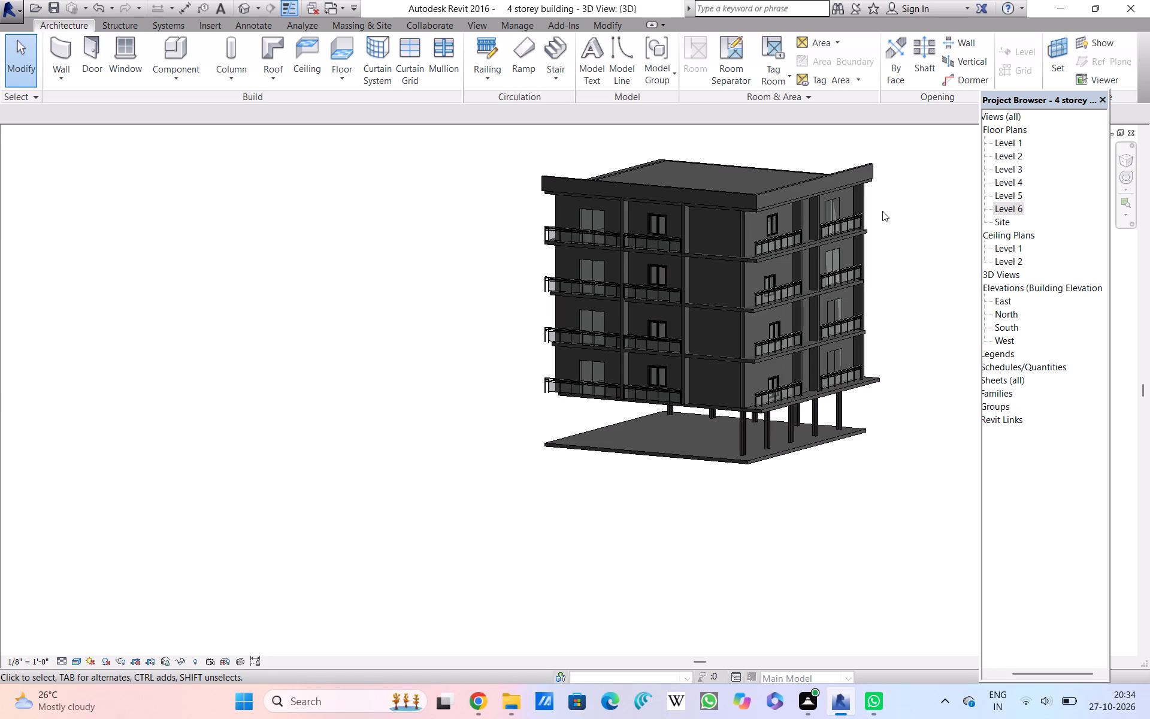
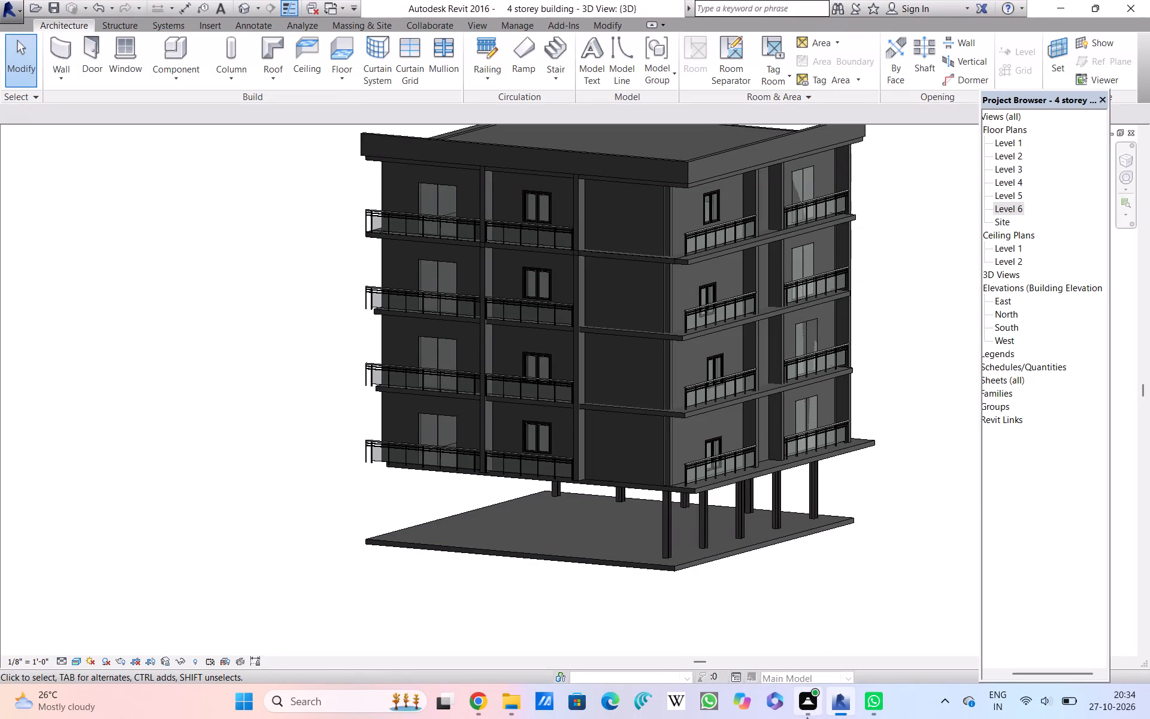
Inspect the lower-storey balconies, railings and windows, the ground columns and the roof edge of the building in 3D.
left_click(898, 522)
scroll(874, 507, "up", 2)
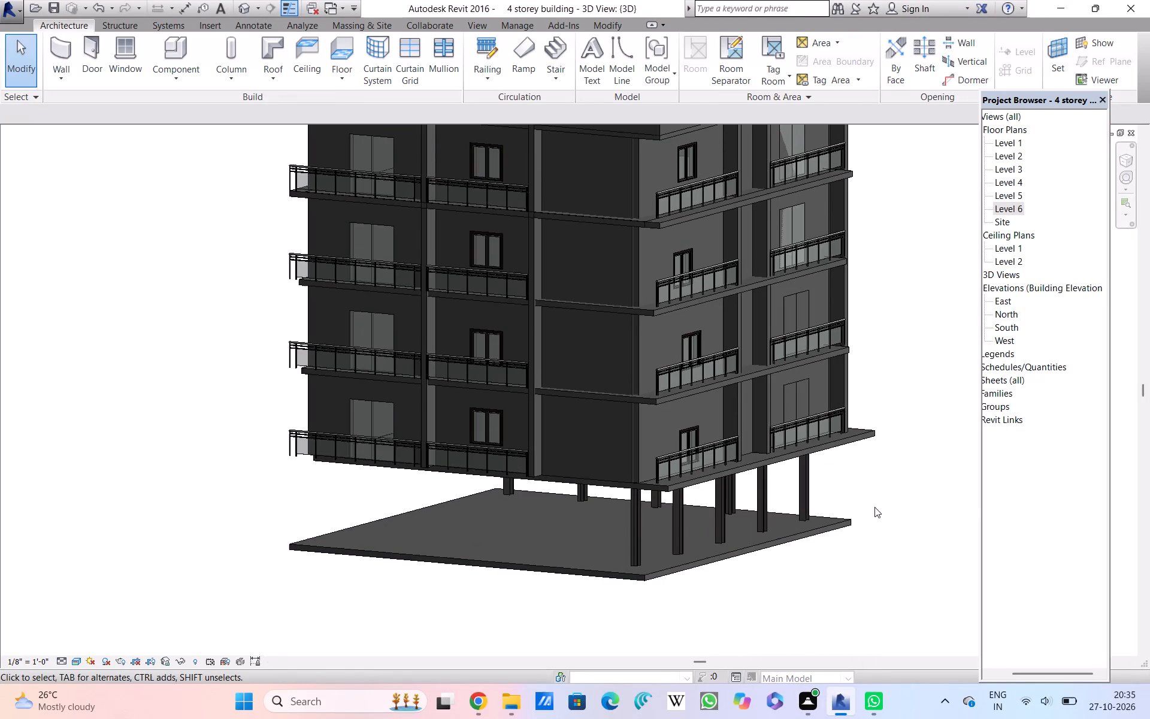
scroll(874, 507, "down", 4)
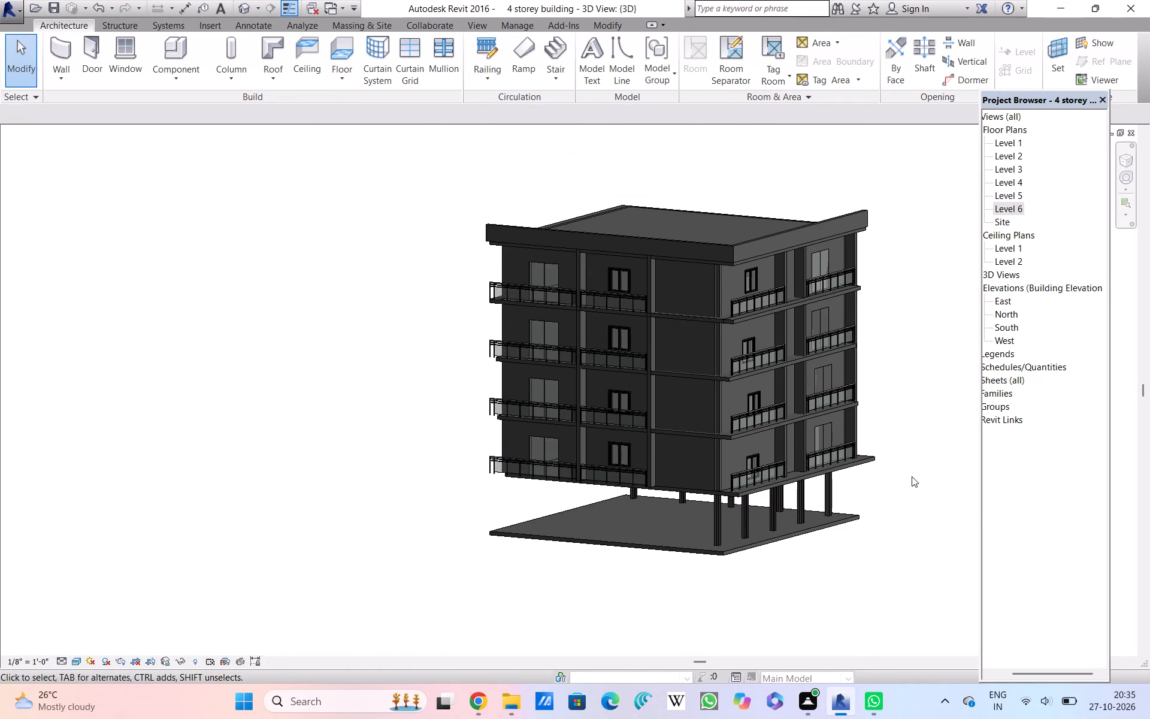
scroll(912, 476, "up", 1)
middle_click_drag(912, 476, 911, 508)
scroll(912, 481, "up", 2)
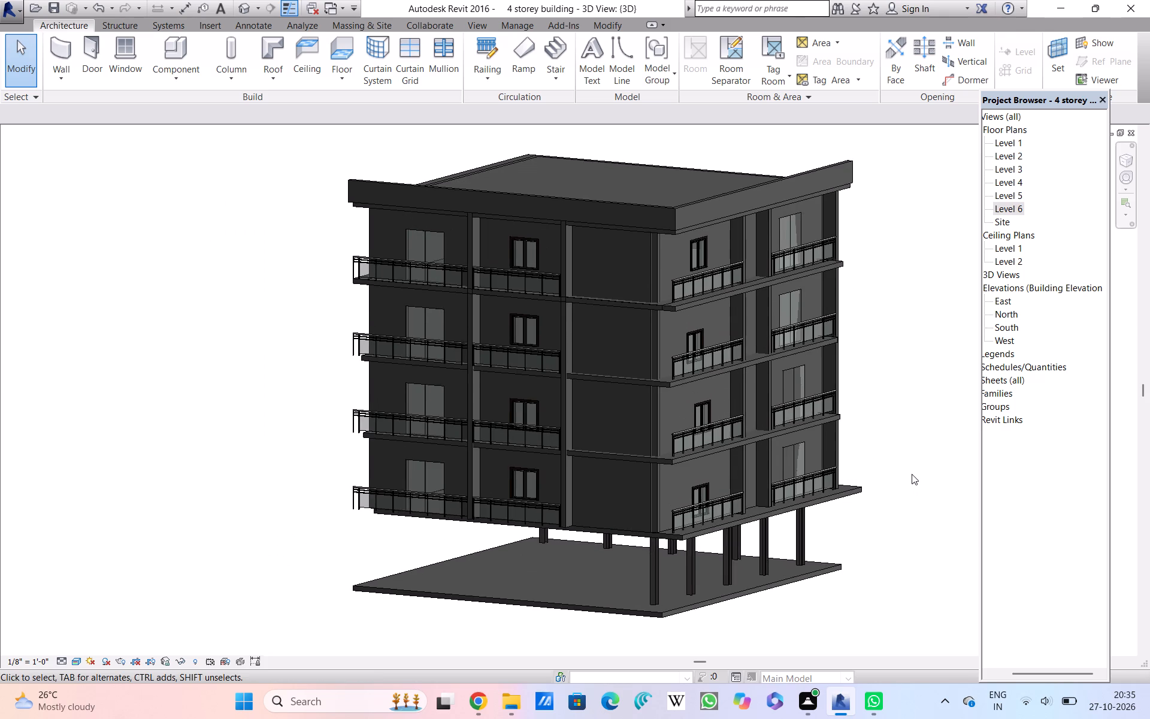
scroll(912, 474, "up", 3)
scroll(912, 474, "down", 1)
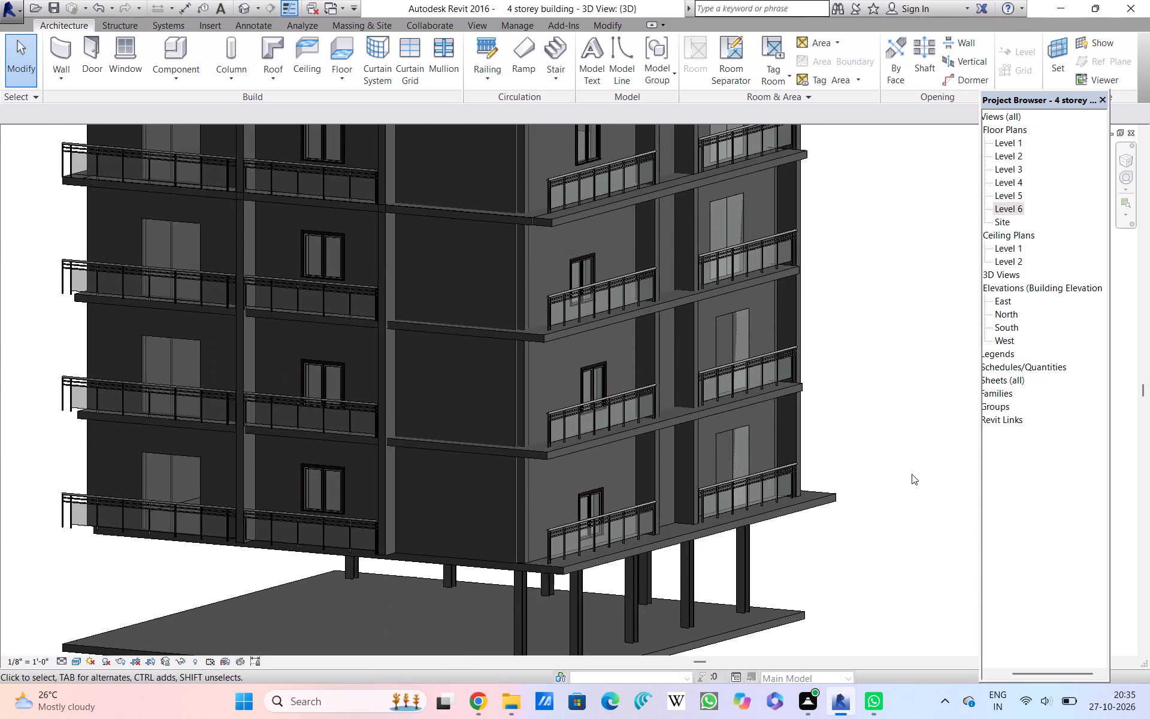
scroll(912, 474, "down", 2)
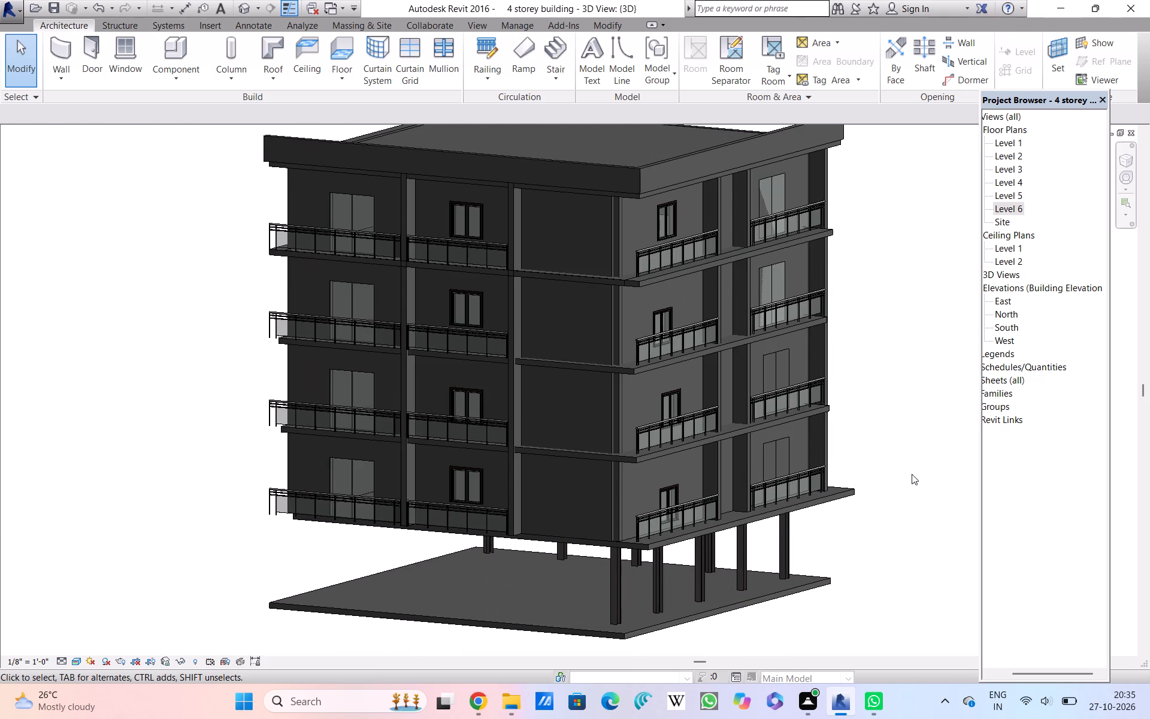
scroll(912, 474, "down", 2)
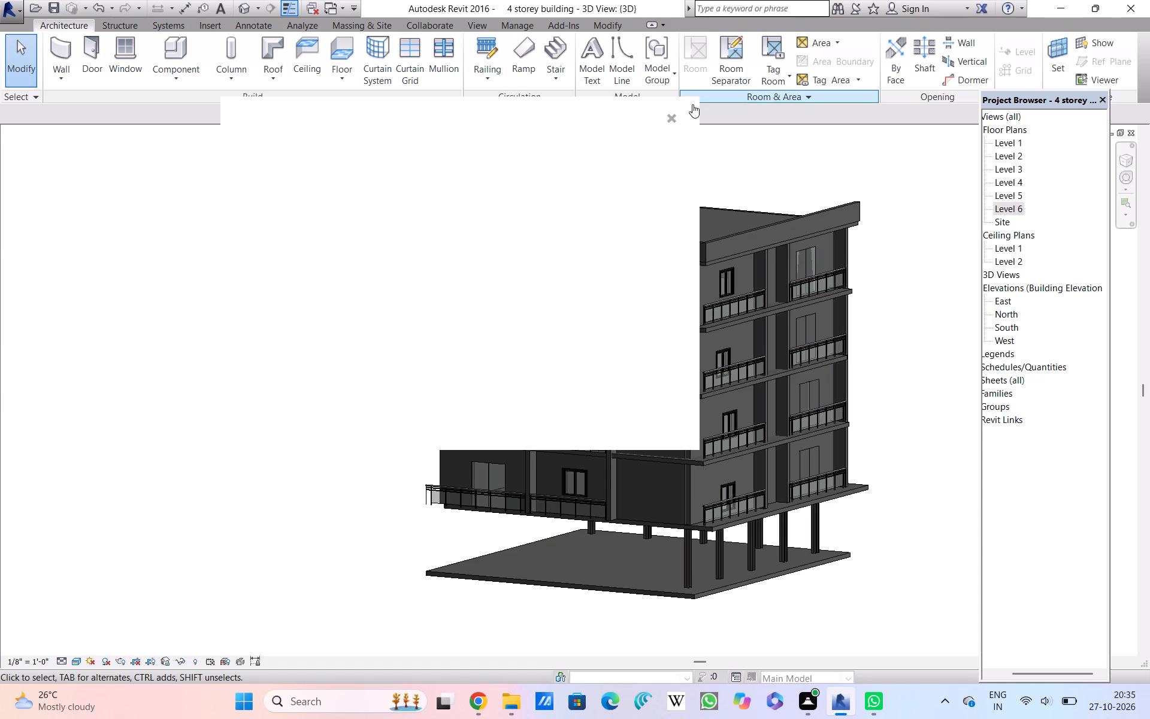
Close the blank pop-up window covering the building model.
double_click(676, 116)
left_click(676, 116)
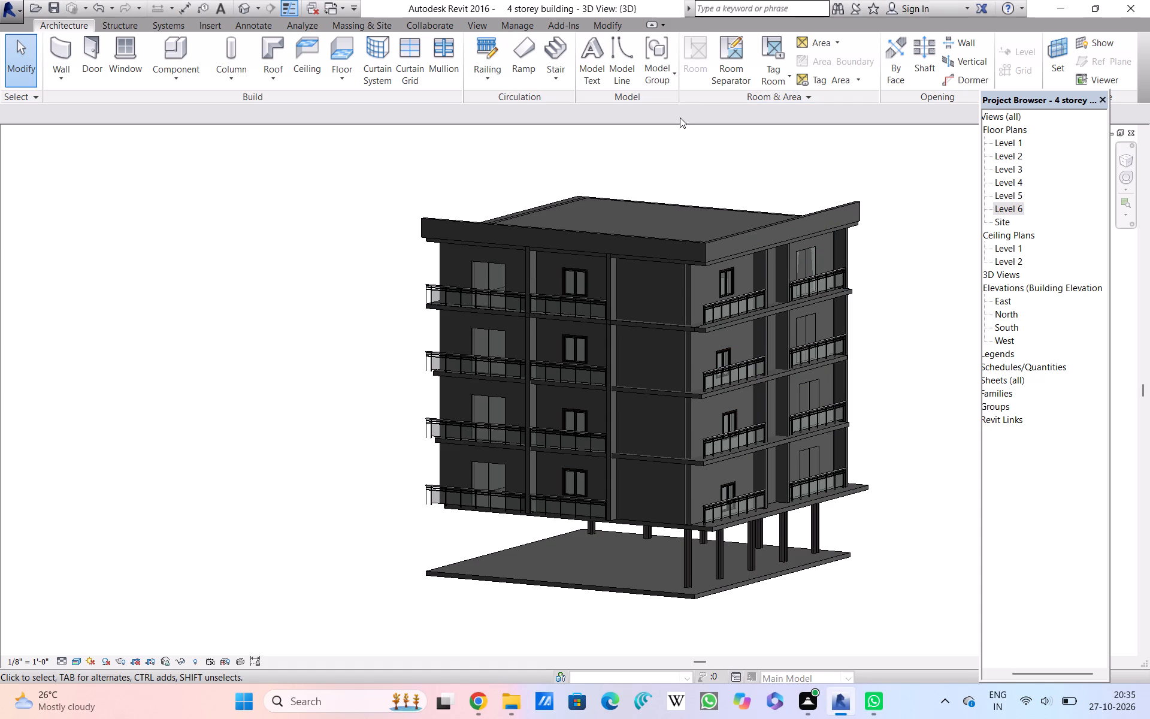
Examine the building's facades, floor edges and supporting columns from a lower, nearly eye-level 3D angle.
middle_click_drag(886, 285, 877, 298)
middle_click(877, 298)
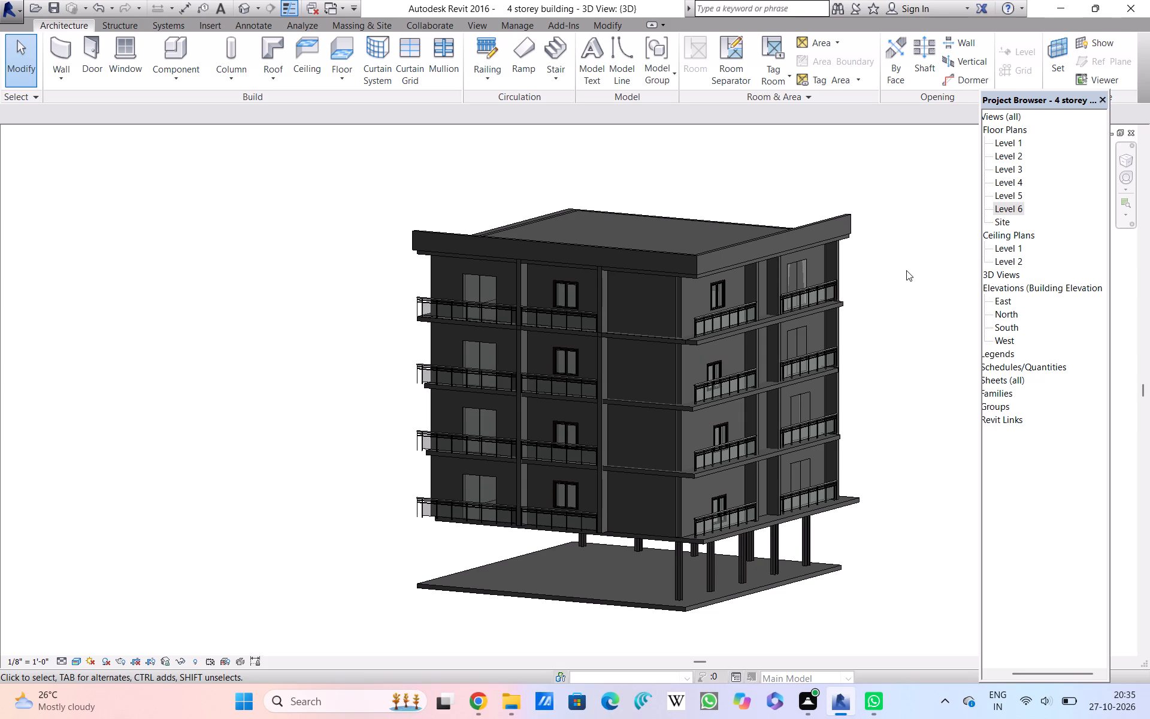
middle_click_drag(910, 265, 910, 243, "shift")
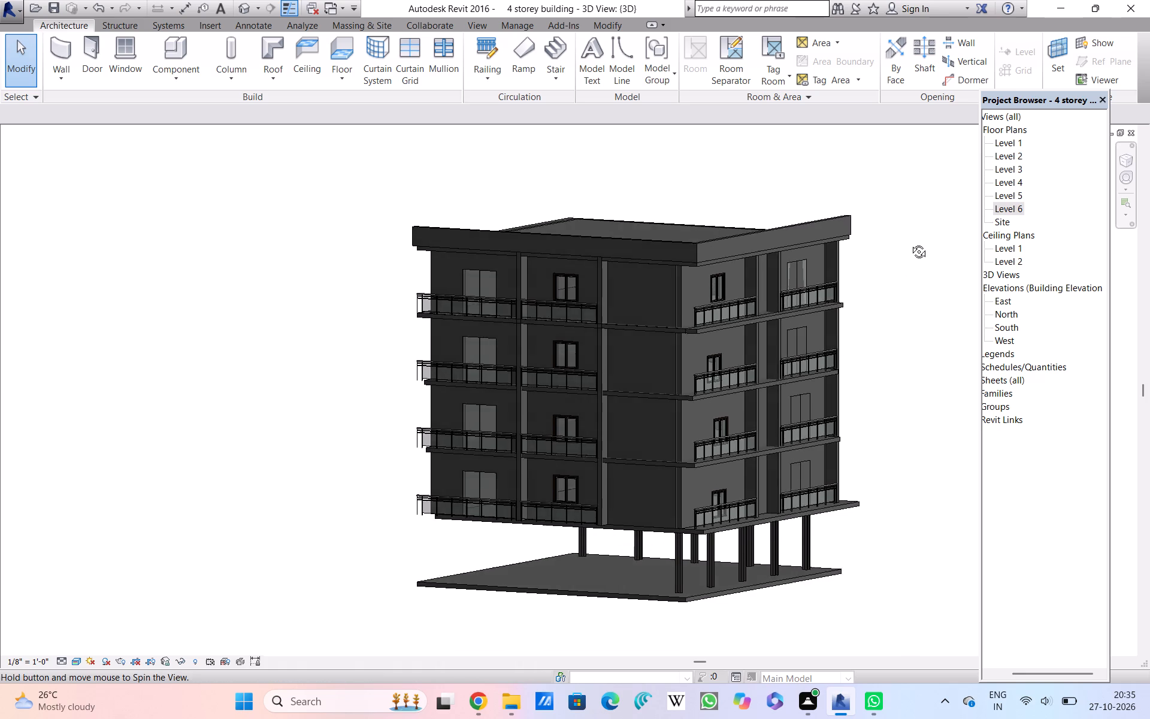
middle_click_drag(910, 243, 909, 217, "shift")
scroll(905, 225, "up", 1, "shift")
scroll(877, 426, "up", 2)
scroll(877, 424, "down", 2)
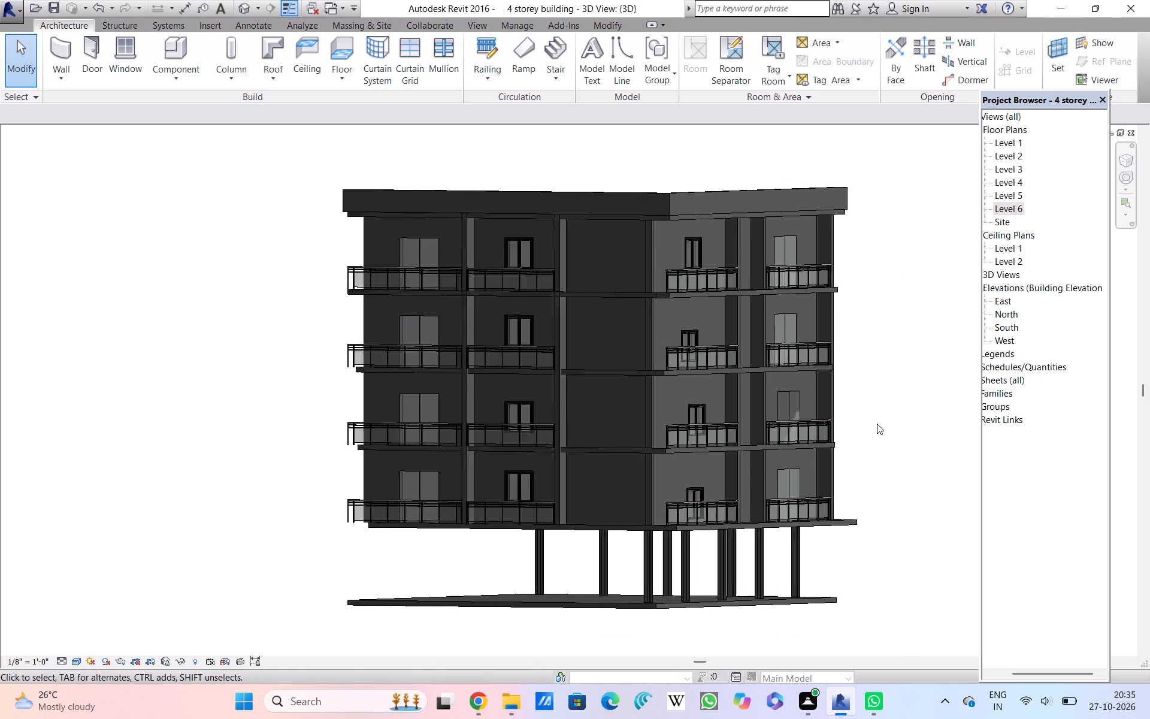
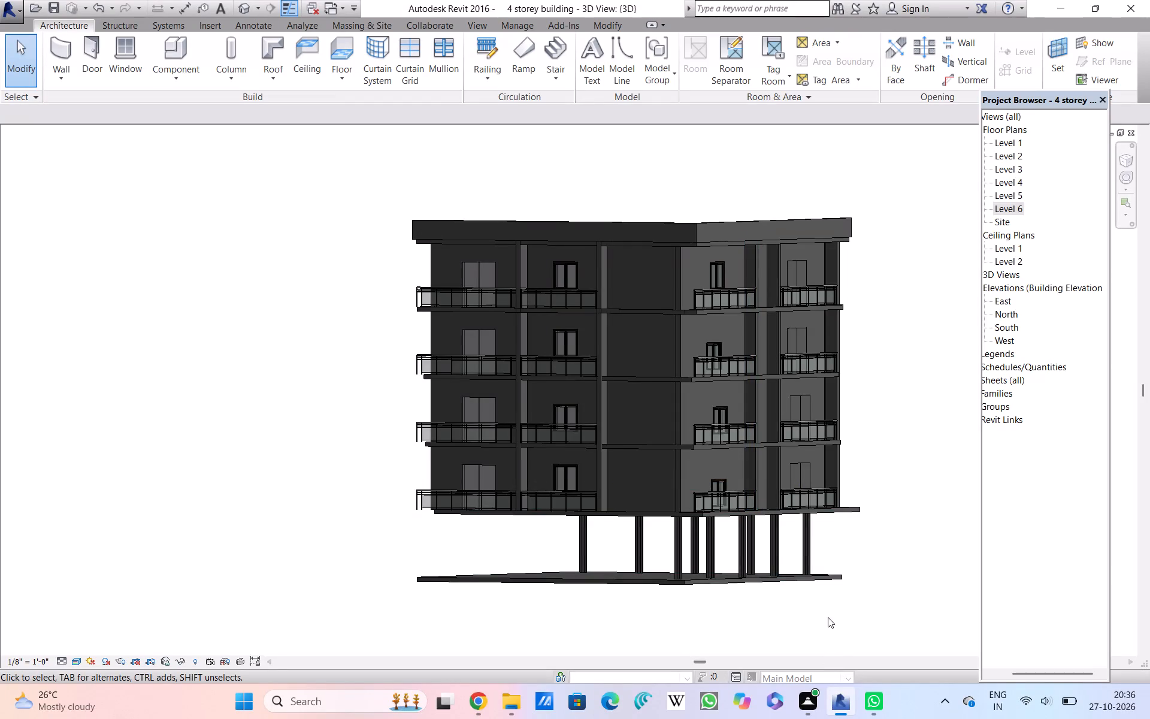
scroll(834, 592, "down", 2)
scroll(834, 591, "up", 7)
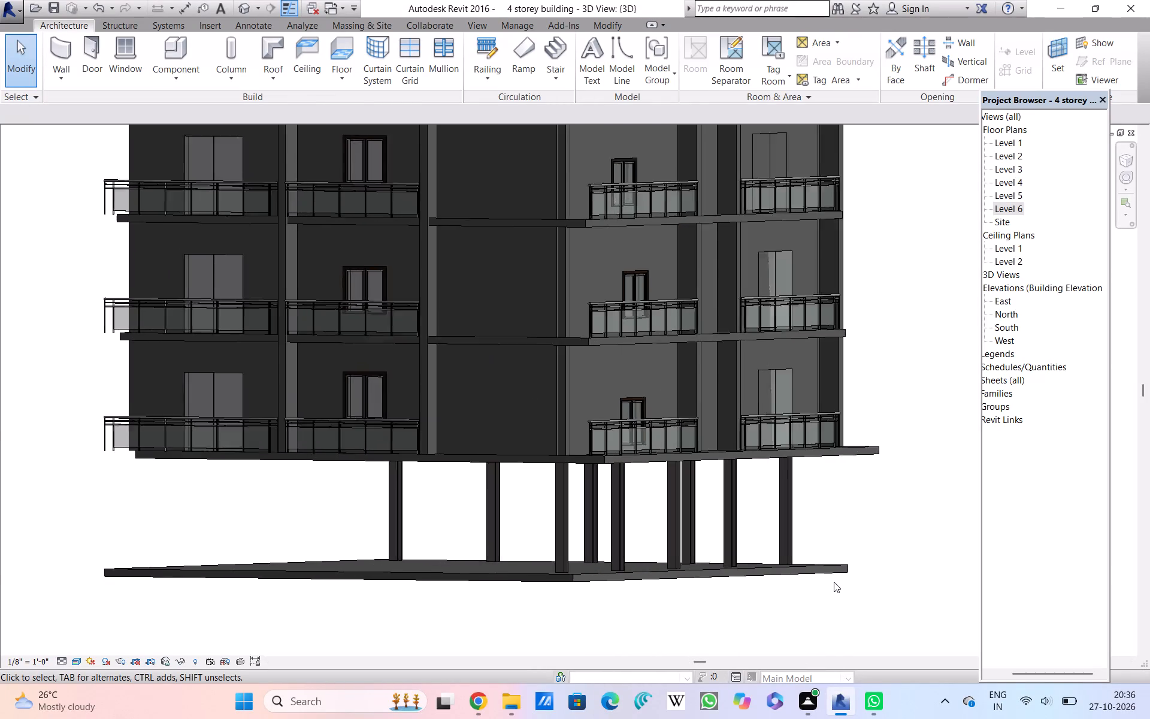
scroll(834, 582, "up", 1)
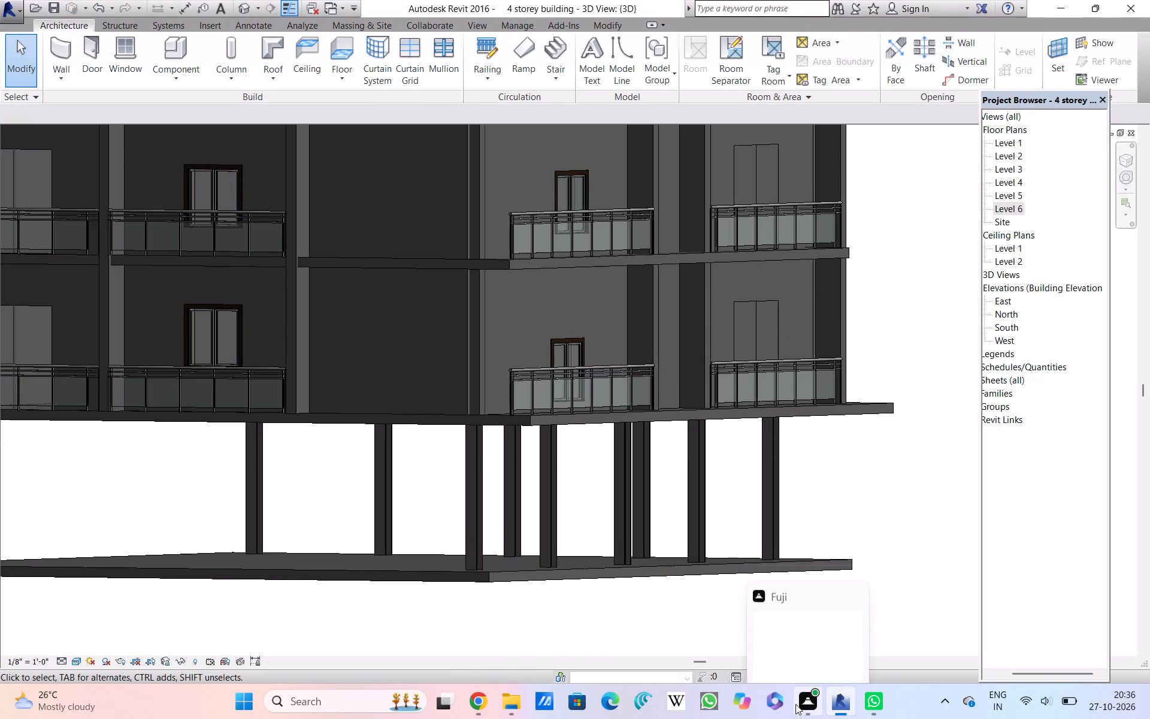
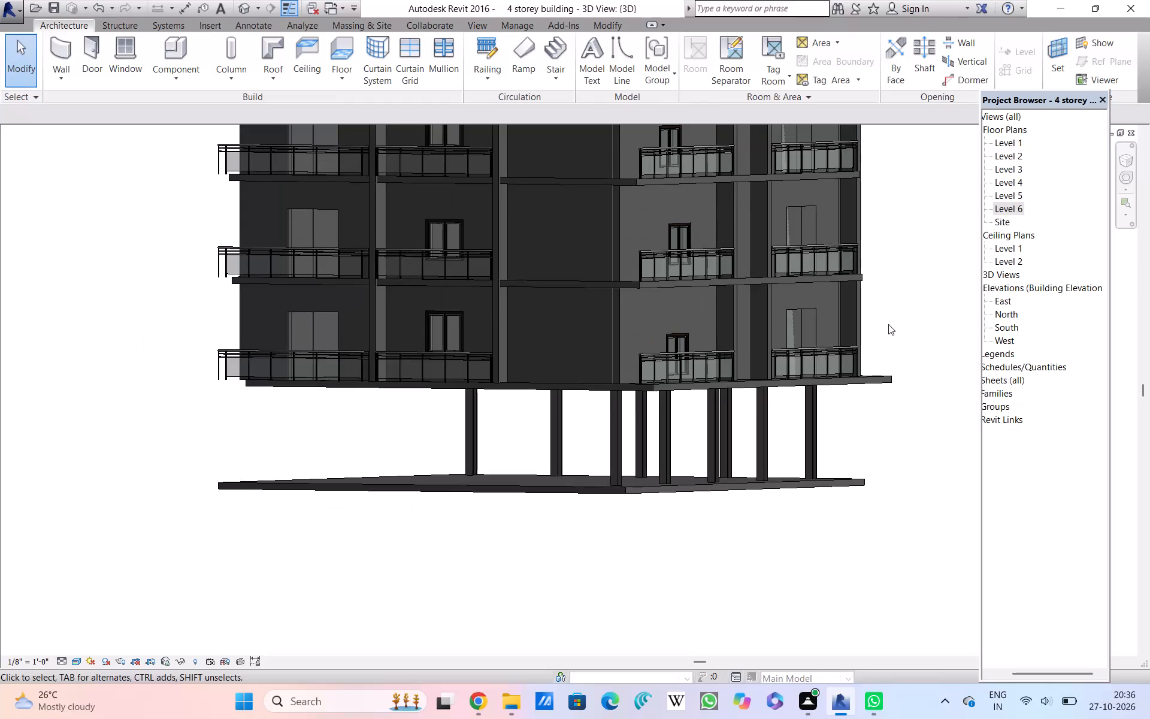
Examine the whole building in 3D from opposite corners, including the roof, balcony facades, ground-level columns and base slab.
scroll(888, 324, "down", 2)
middle_click_drag(894, 316, 894, 319)
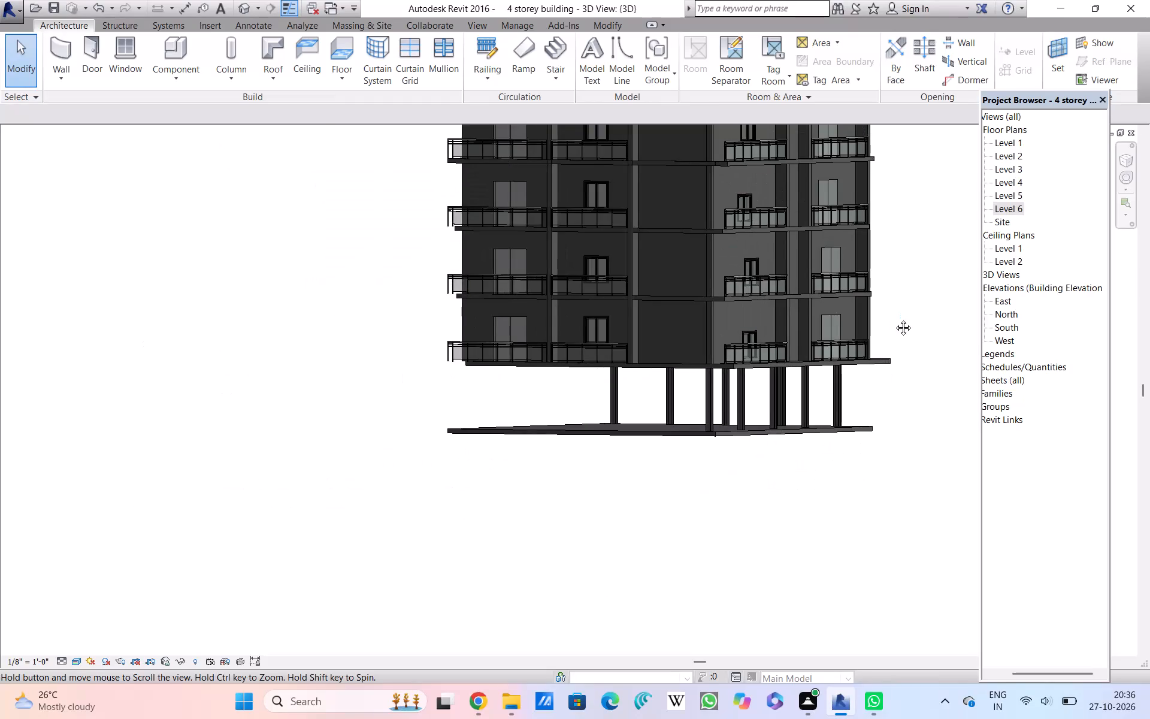
middle_click_drag(894, 319, 870, 392)
middle_click_drag(874, 345, 873, 386)
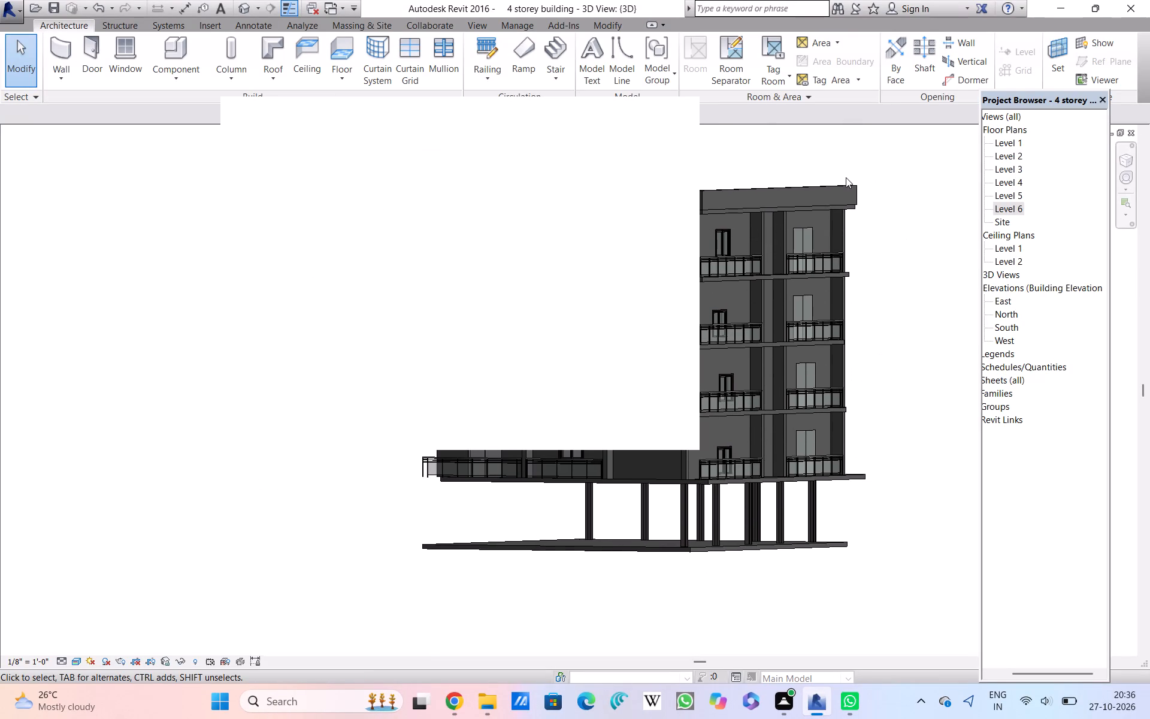
triple_click(672, 119)
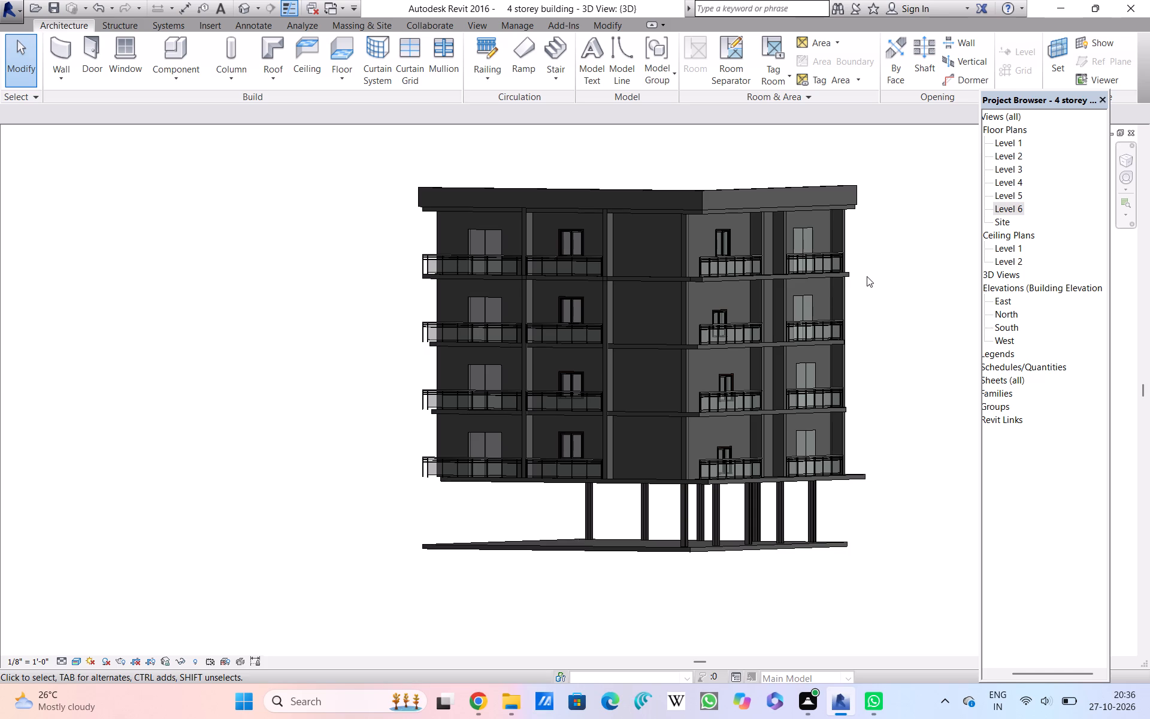
scroll(868, 275, "up", 5)
scroll(871, 272, "down", 4)
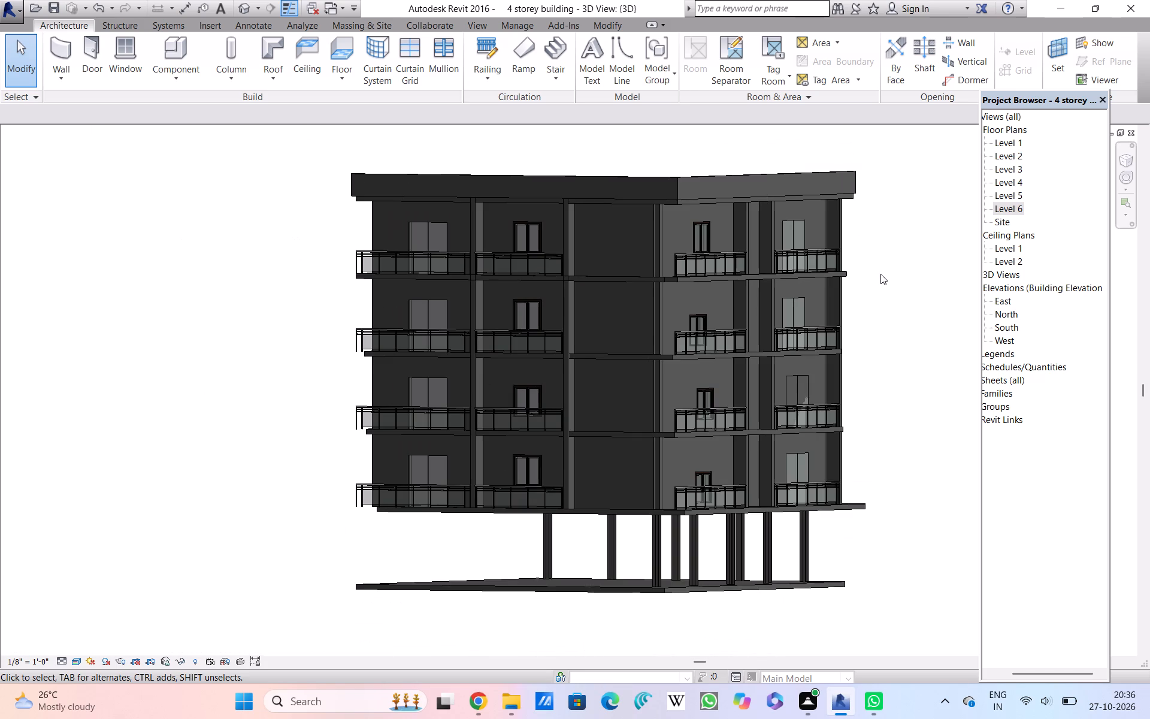
middle_click_drag(880, 273, 626, 412, "shift")
scroll(880, 273, "down", 1, "shift")
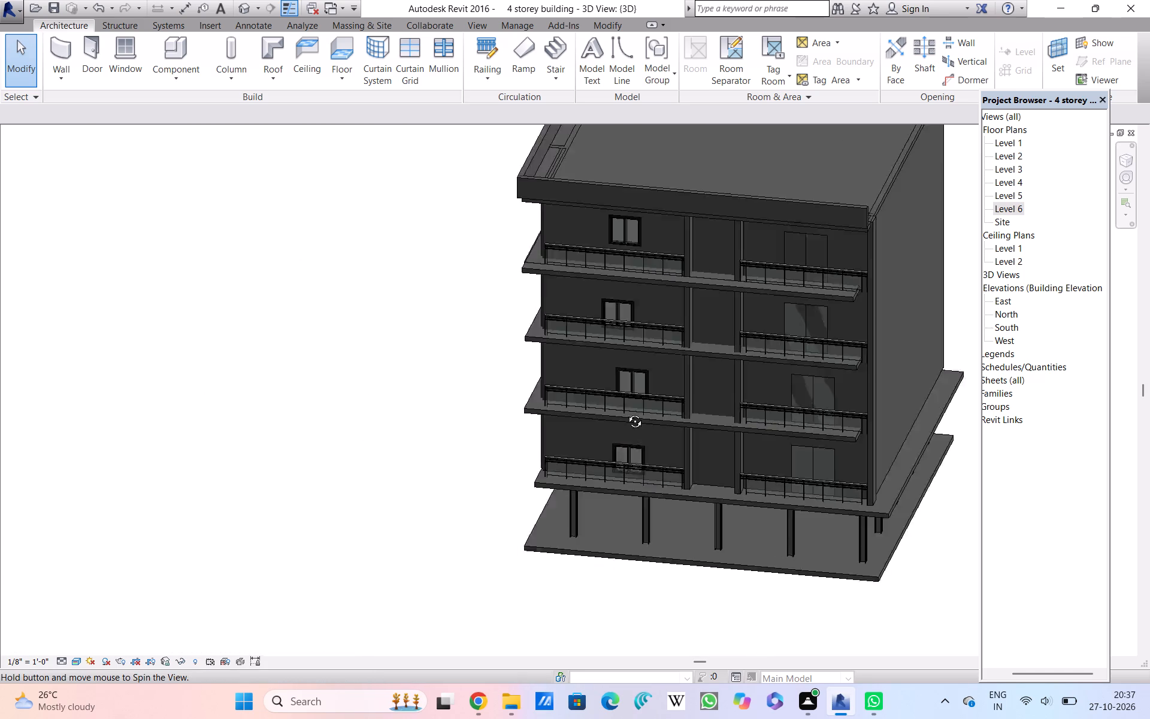
middle_click_drag(626, 412, 852, 246, "shift")
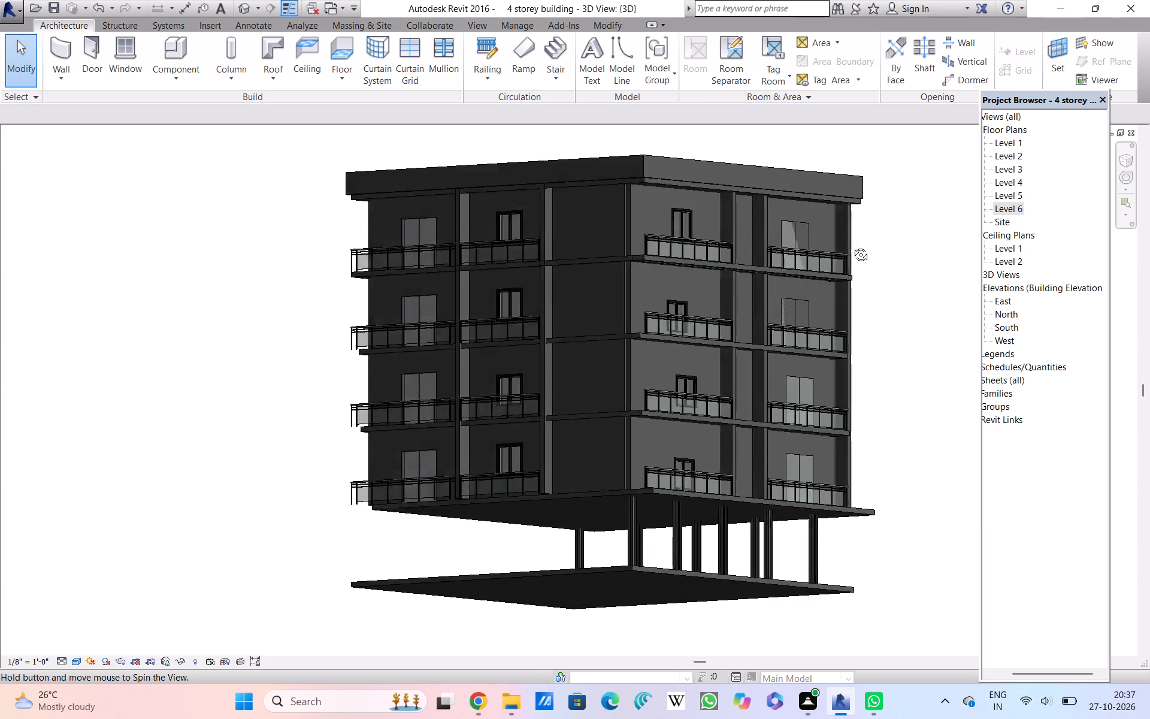
middle_click_drag(852, 246, 850, 276, "shift")
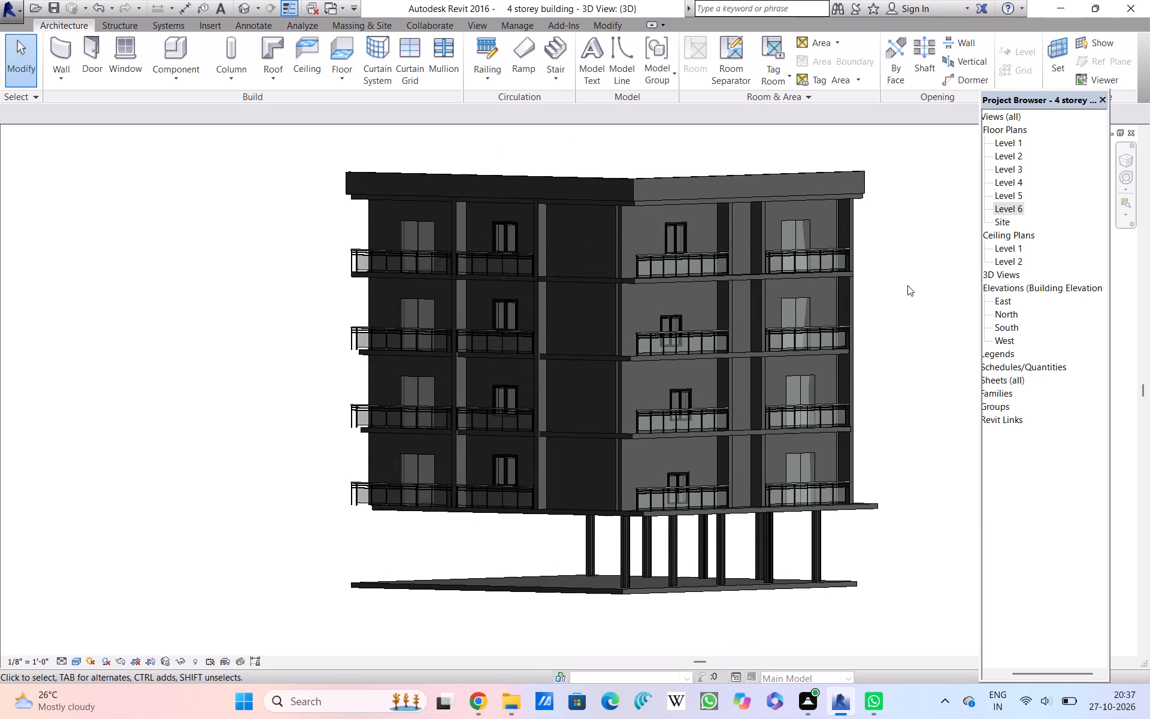
Inspect the top-floor corner beneath the roof and the projecting balcony railings and floor edges on the darker facade.
scroll(909, 283, "up", 4)
scroll(912, 280, "down", 3)
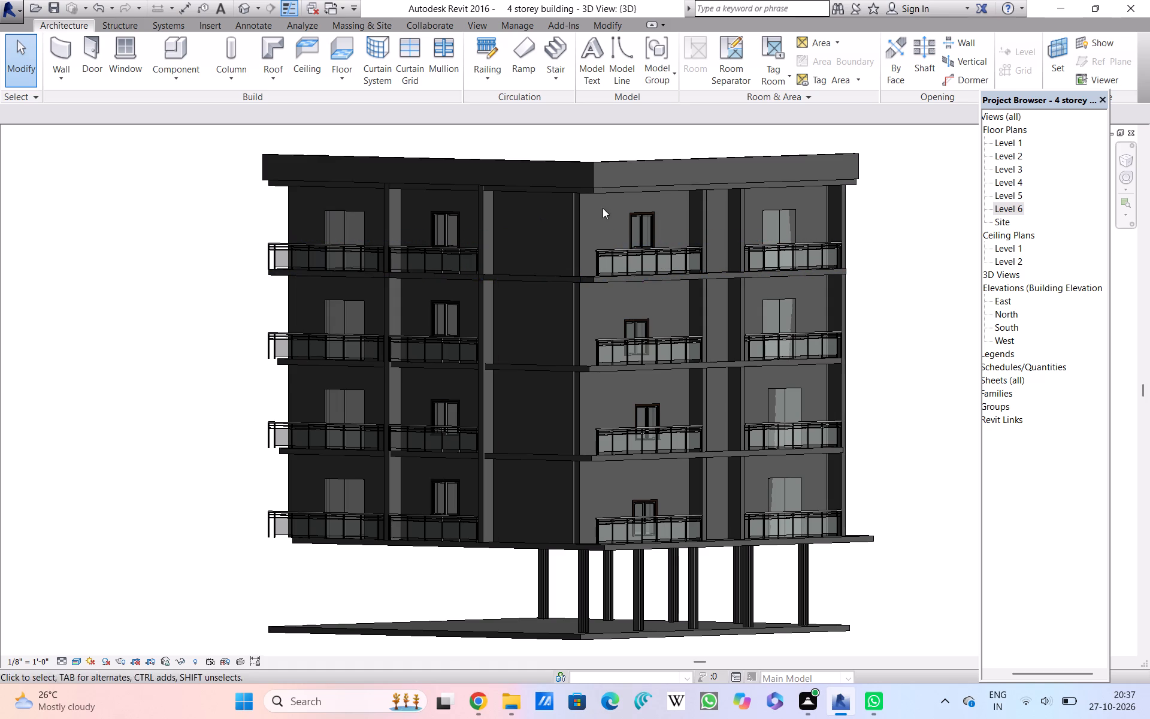
scroll(724, 190, "up", 5)
scroll(724, 190, "down", 2)
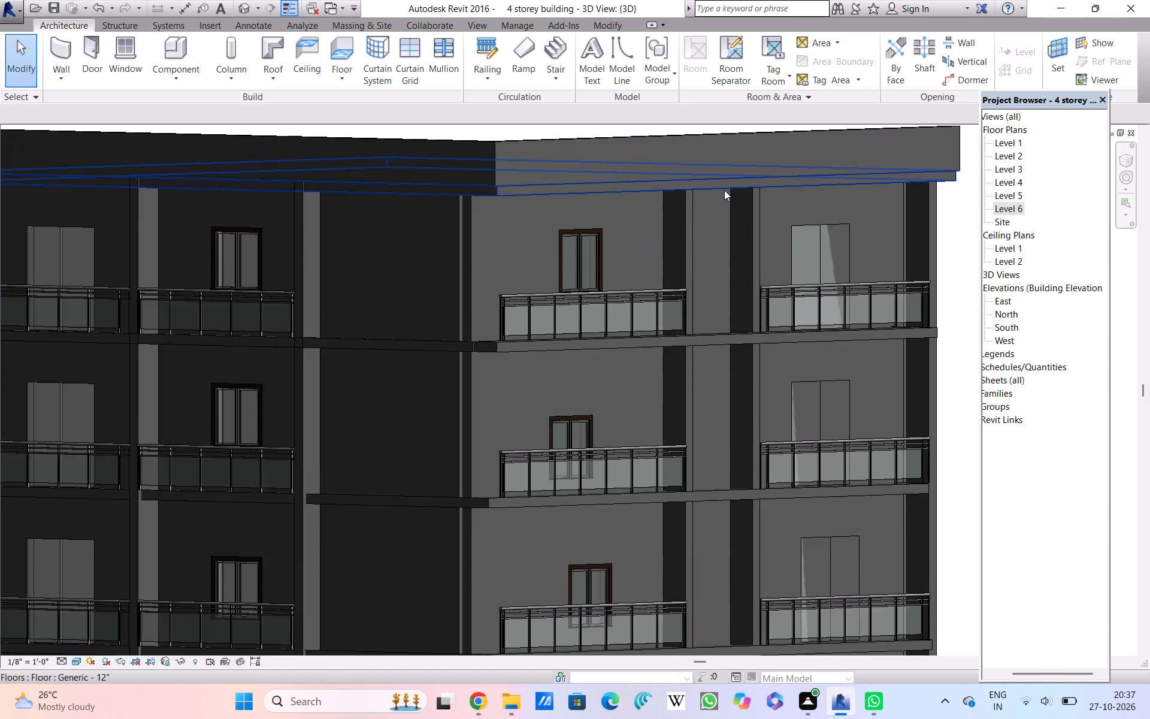
scroll(724, 190, "down", 3)
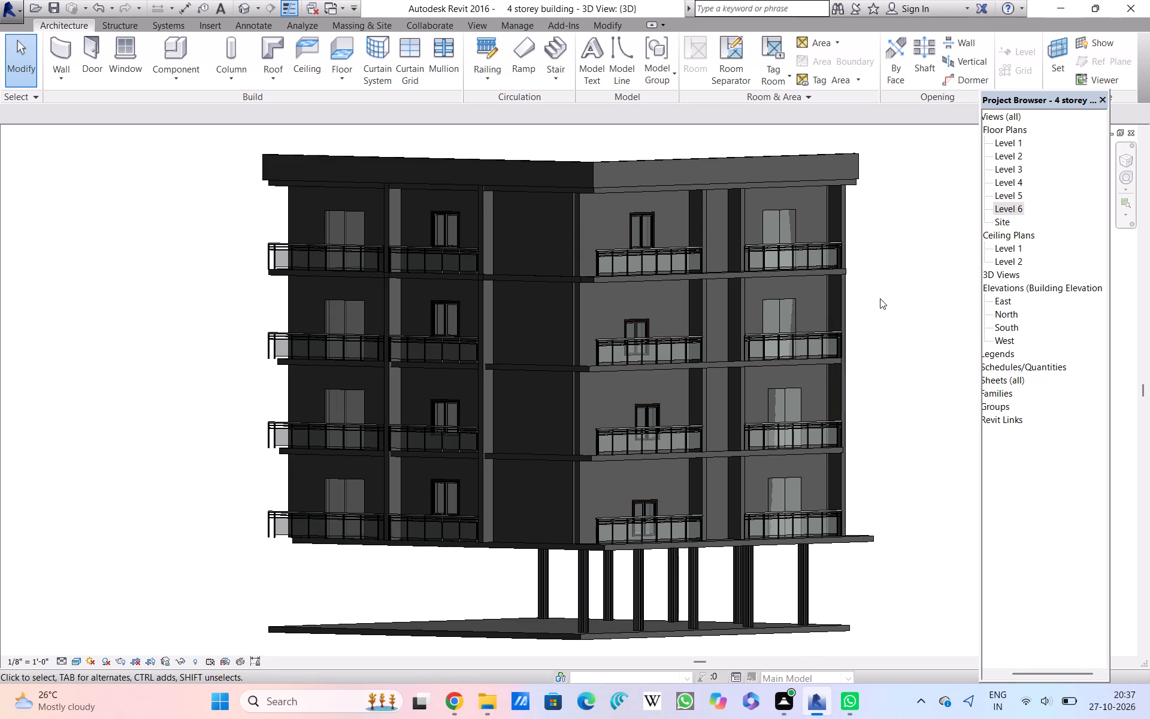
scroll(880, 298, "down", 2)
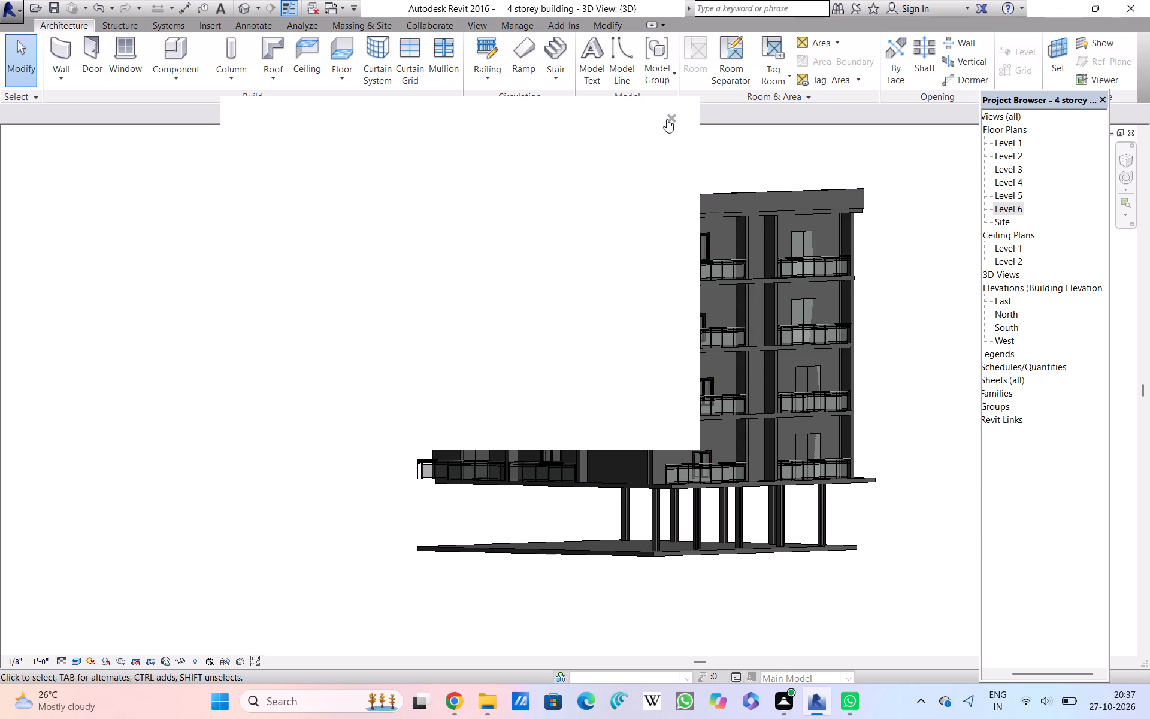
left_click(667, 119)
left_click(667, 119)
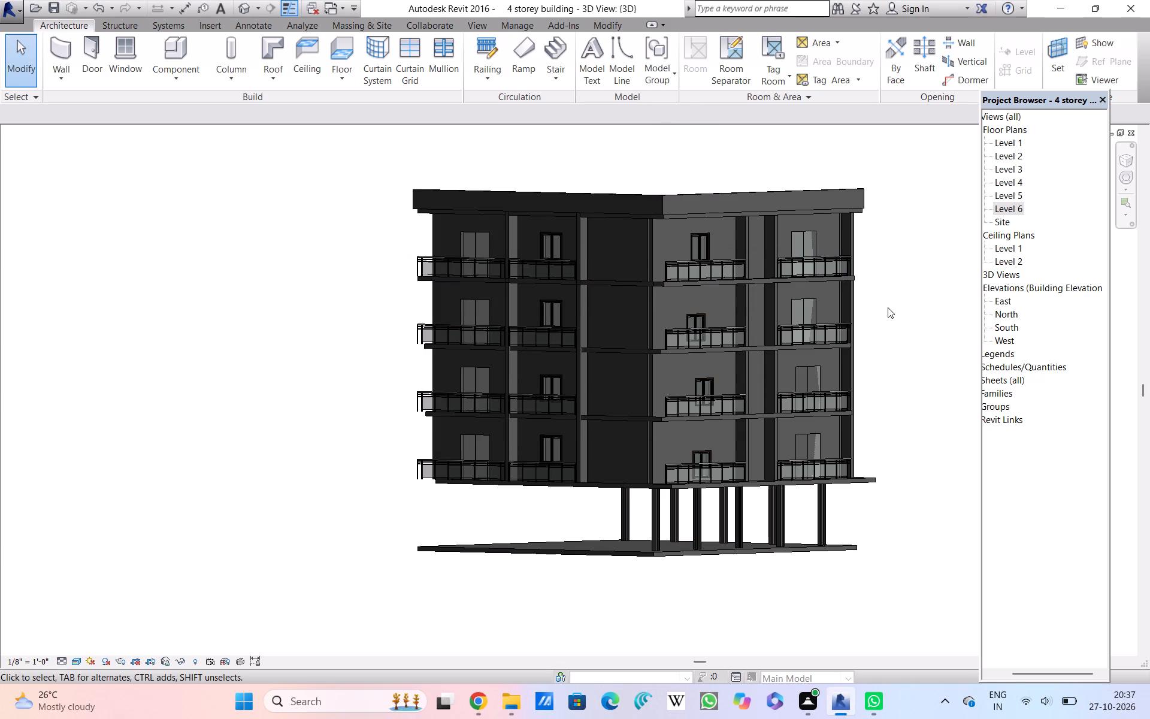
scroll(886, 308, "up", 3)
scroll(879, 304, "down", 3)
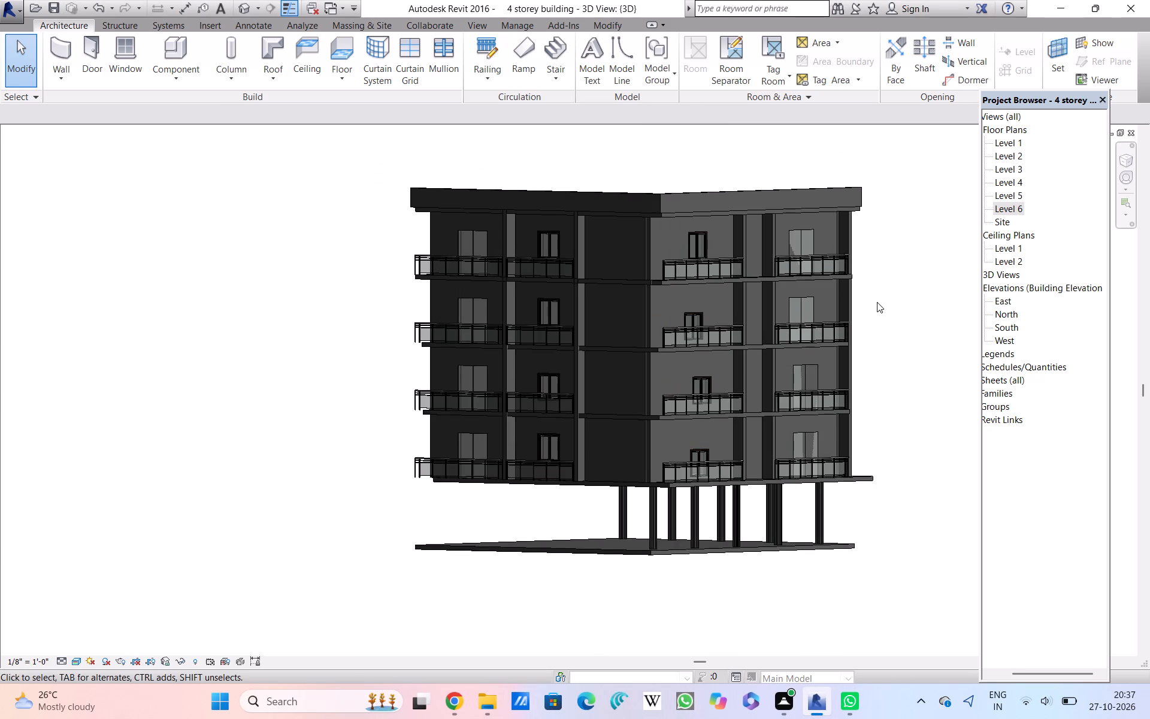
scroll(880, 288, "down", 1)
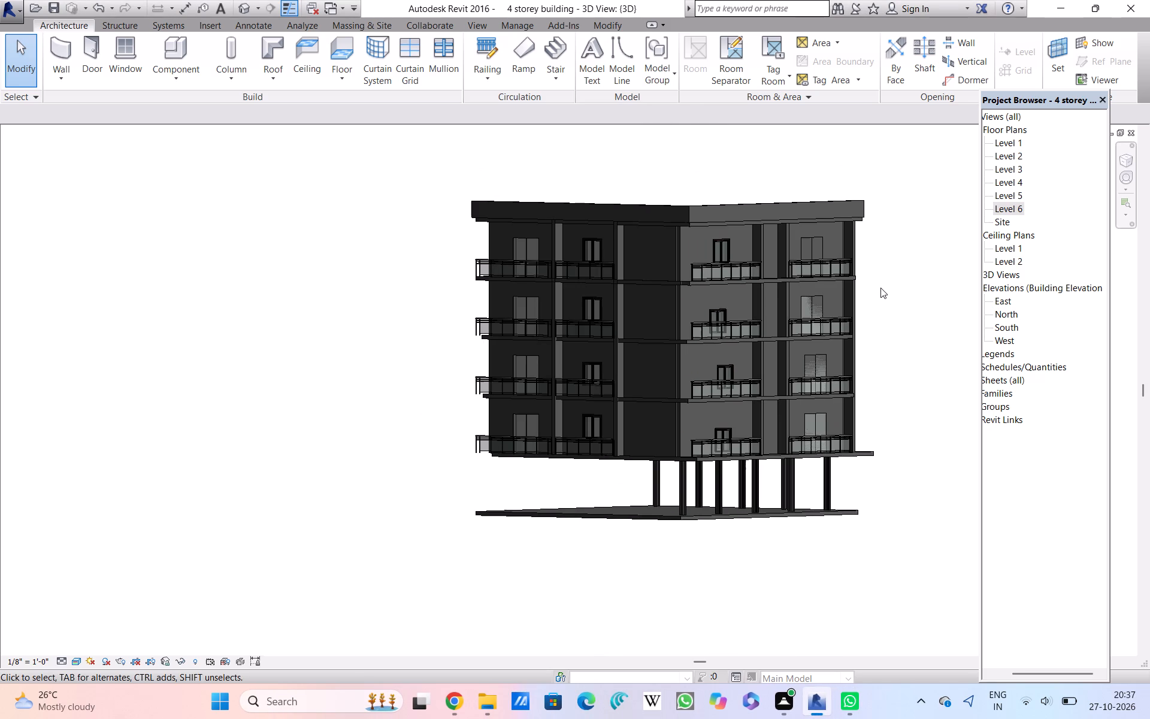
scroll(880, 288, "up", 1)
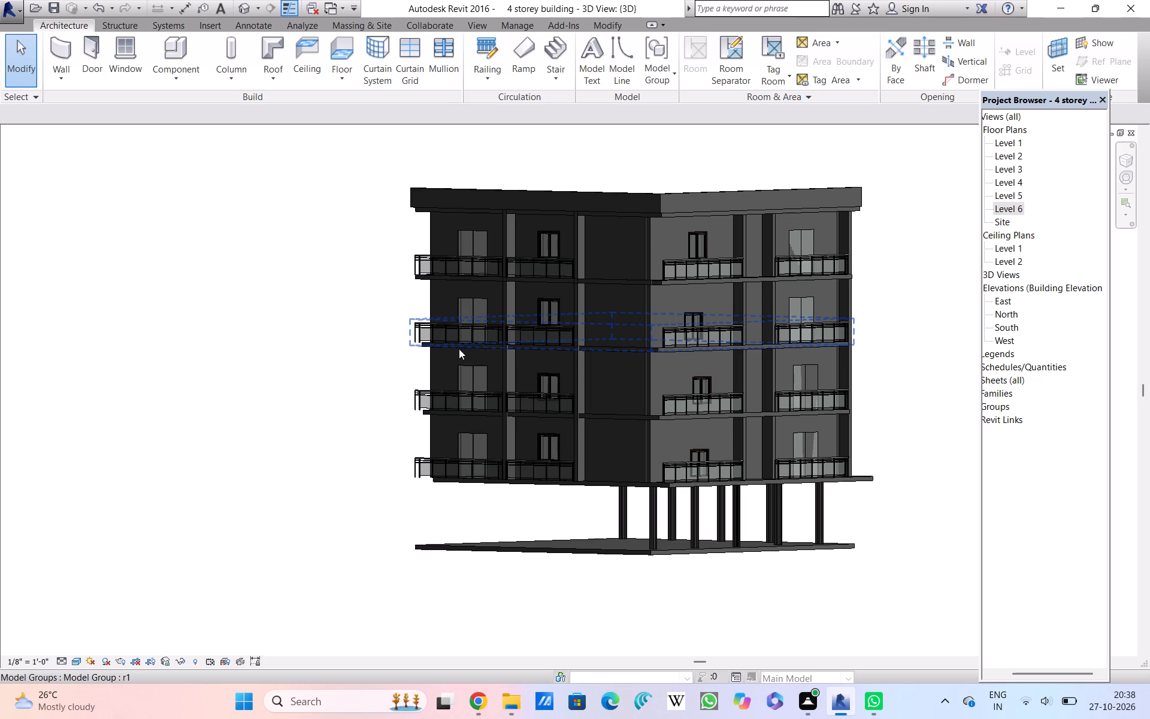
scroll(393, 340, "up", 5)
middle_click_drag(395, 333, 394, 333)
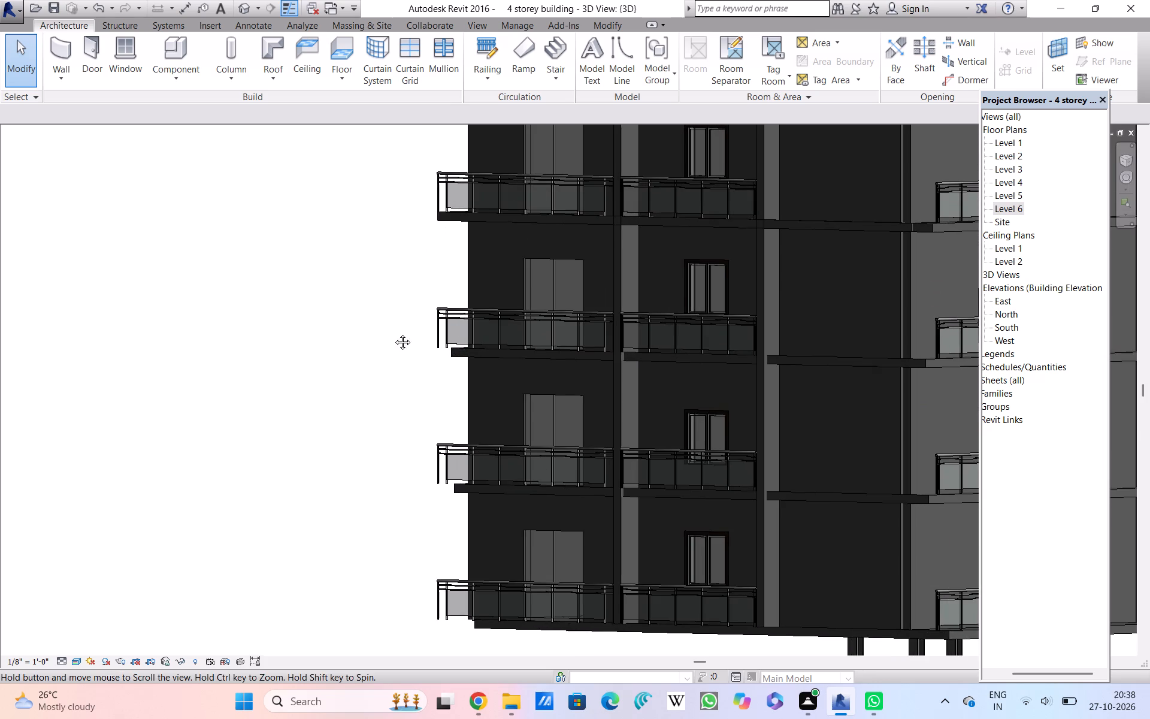
middle_click_drag(394, 333, 285, 355)
scroll(285, 355, "down", 4)
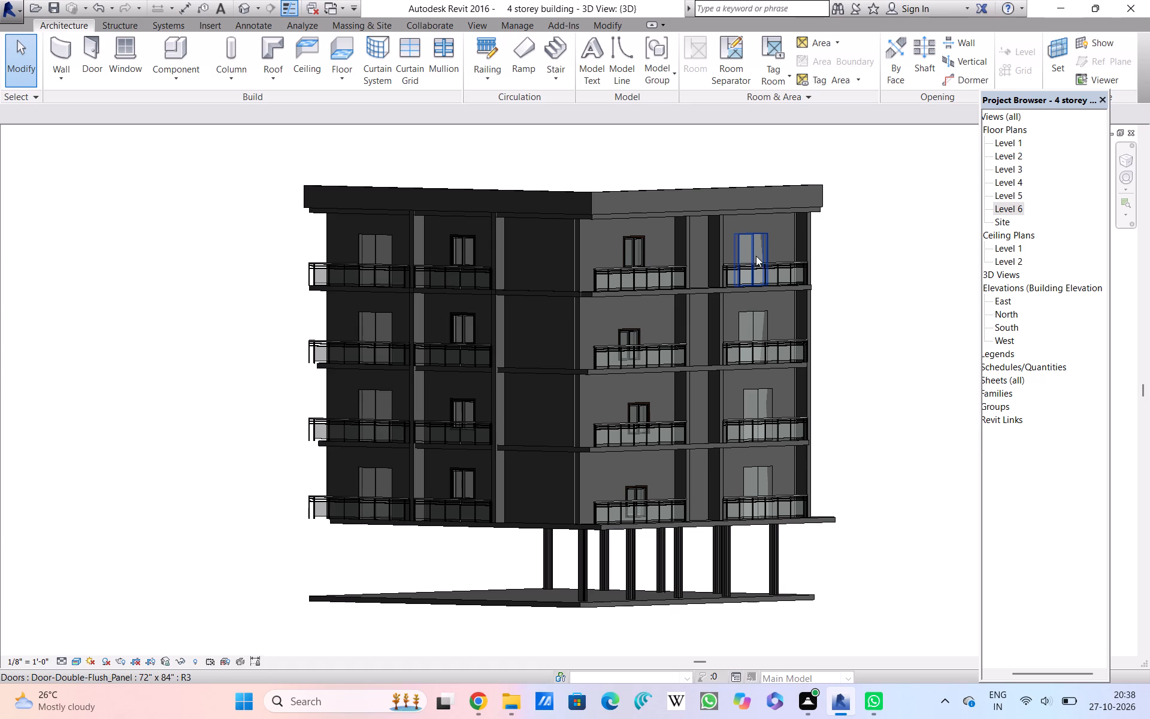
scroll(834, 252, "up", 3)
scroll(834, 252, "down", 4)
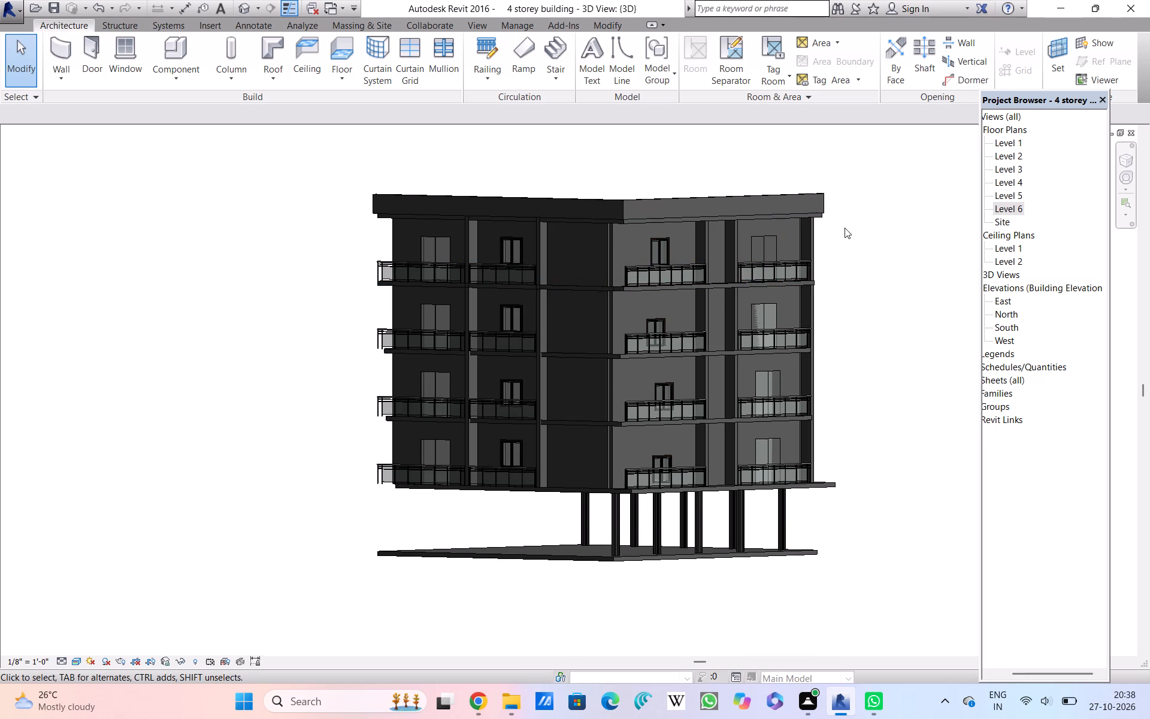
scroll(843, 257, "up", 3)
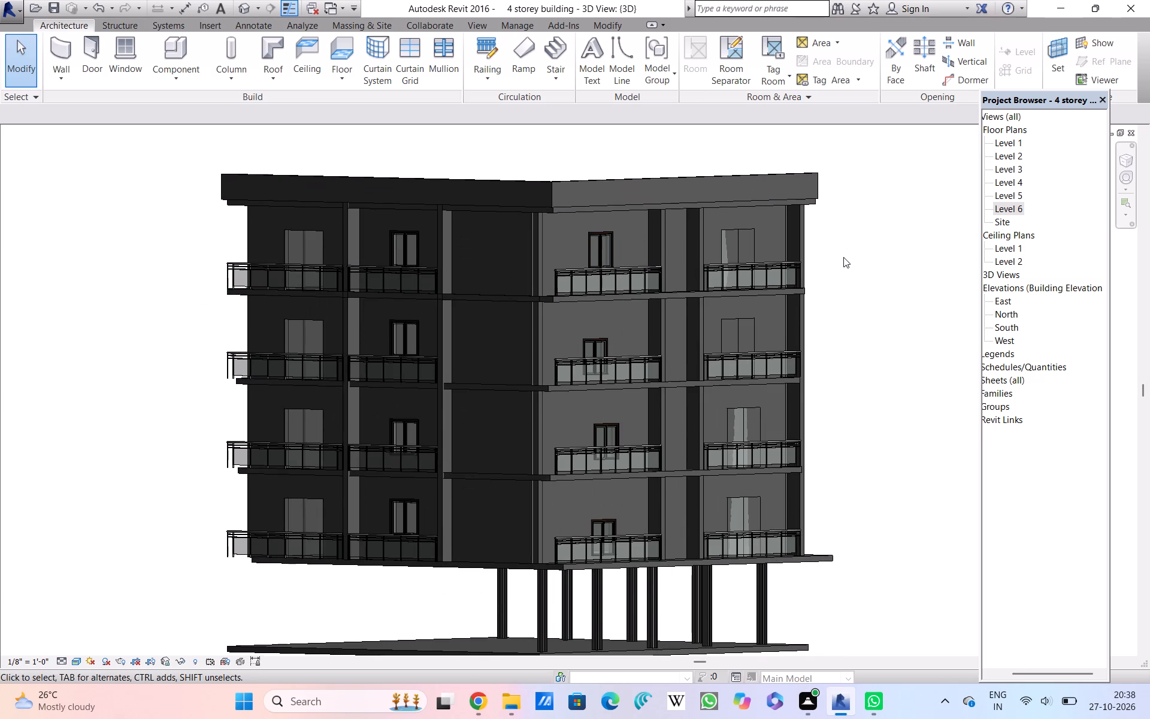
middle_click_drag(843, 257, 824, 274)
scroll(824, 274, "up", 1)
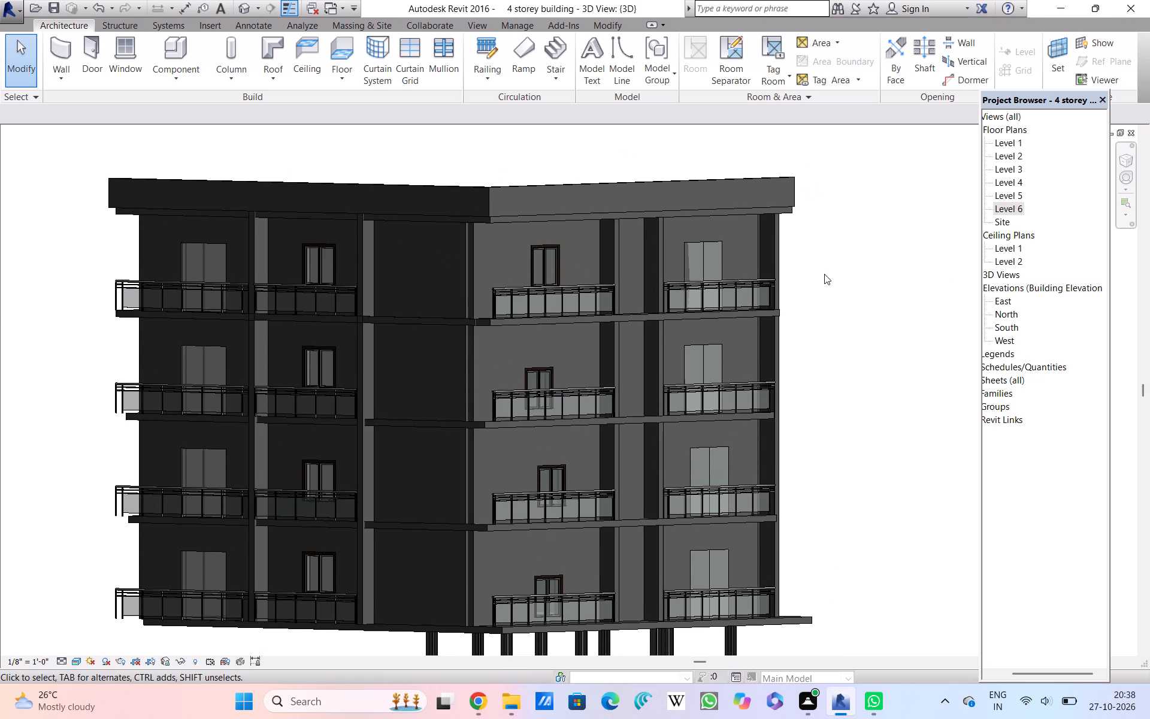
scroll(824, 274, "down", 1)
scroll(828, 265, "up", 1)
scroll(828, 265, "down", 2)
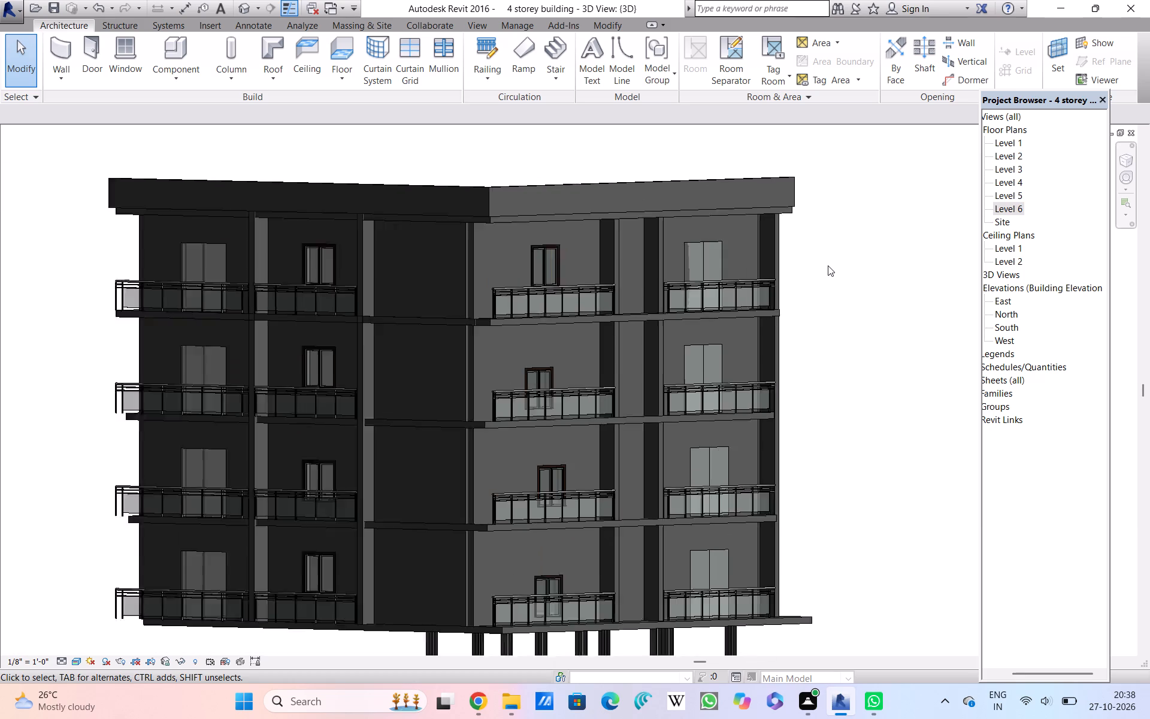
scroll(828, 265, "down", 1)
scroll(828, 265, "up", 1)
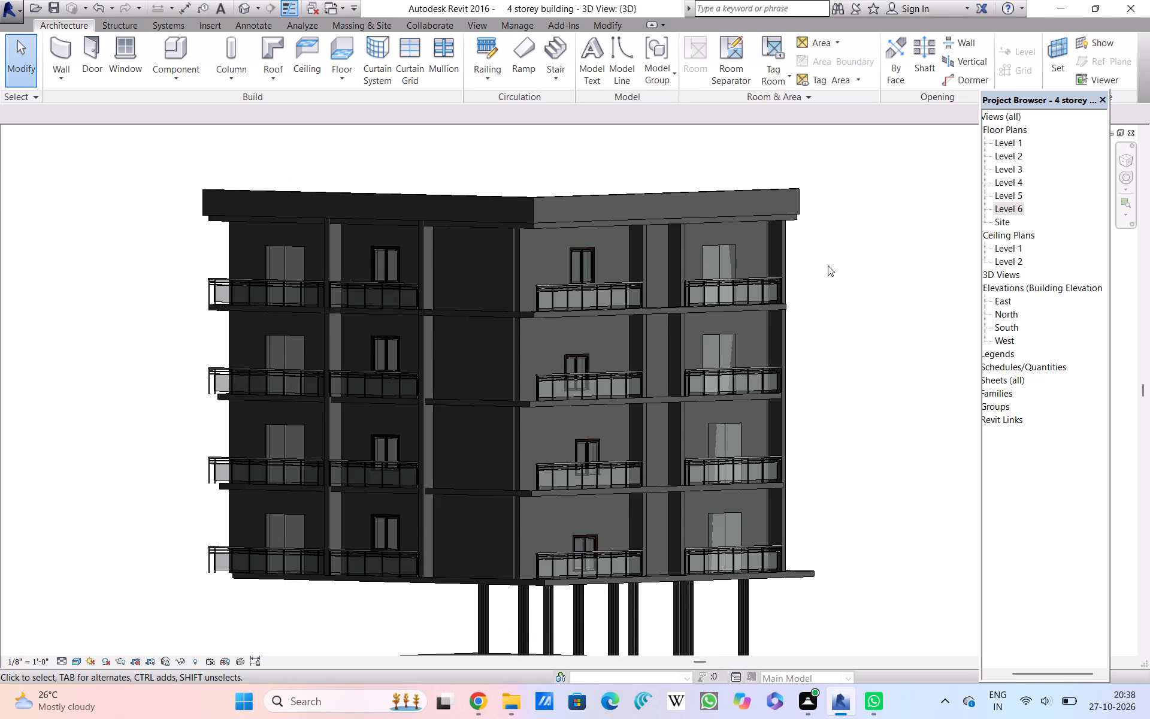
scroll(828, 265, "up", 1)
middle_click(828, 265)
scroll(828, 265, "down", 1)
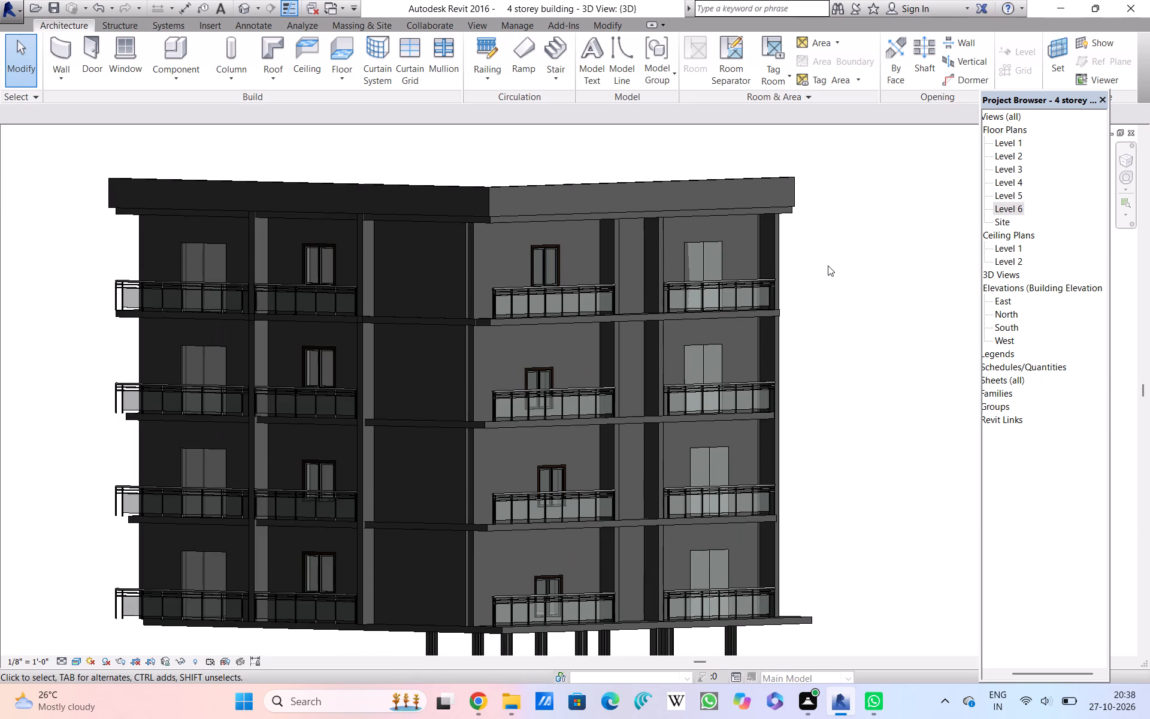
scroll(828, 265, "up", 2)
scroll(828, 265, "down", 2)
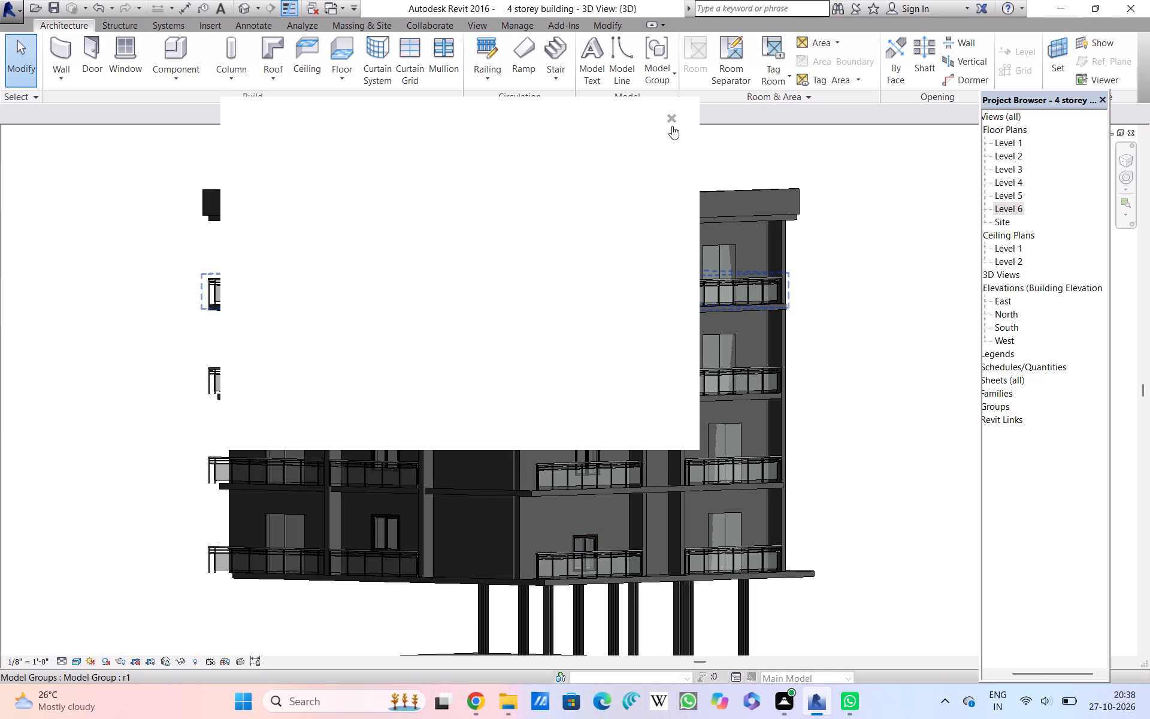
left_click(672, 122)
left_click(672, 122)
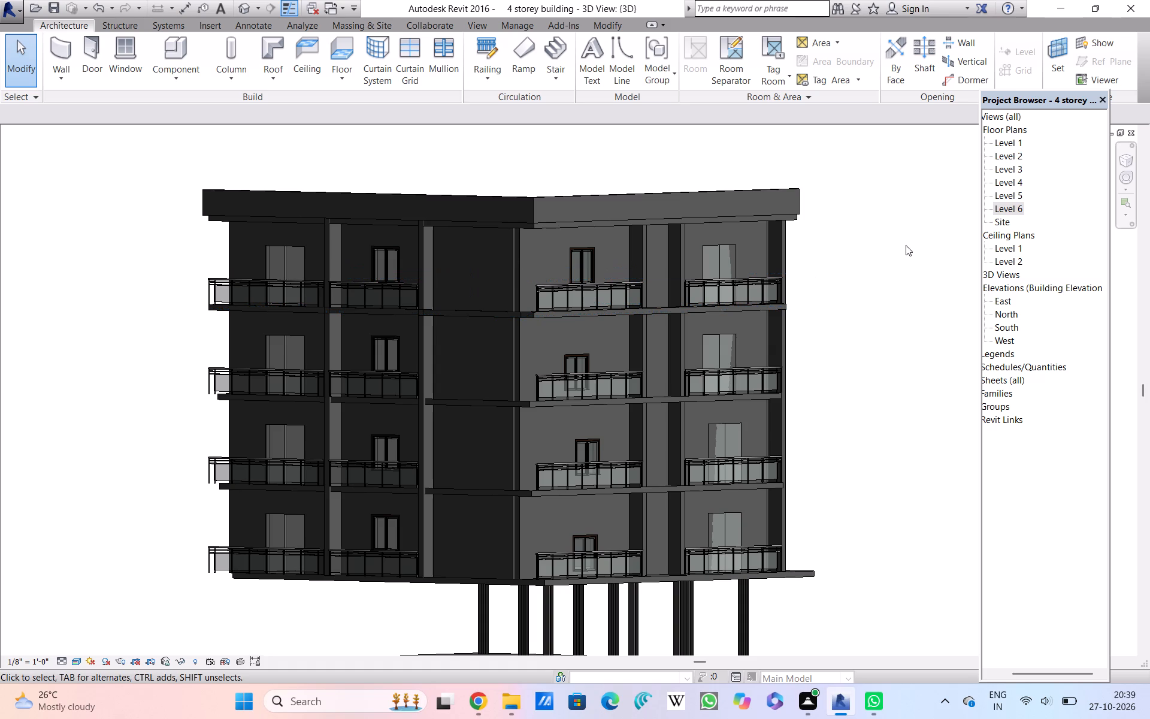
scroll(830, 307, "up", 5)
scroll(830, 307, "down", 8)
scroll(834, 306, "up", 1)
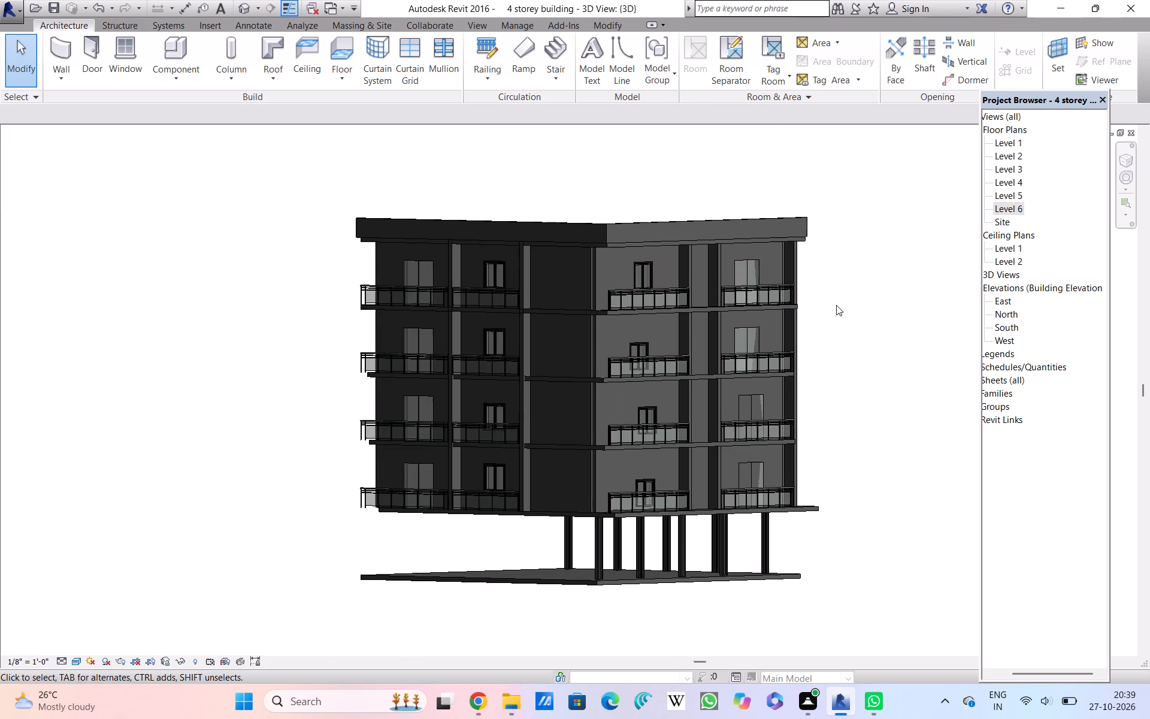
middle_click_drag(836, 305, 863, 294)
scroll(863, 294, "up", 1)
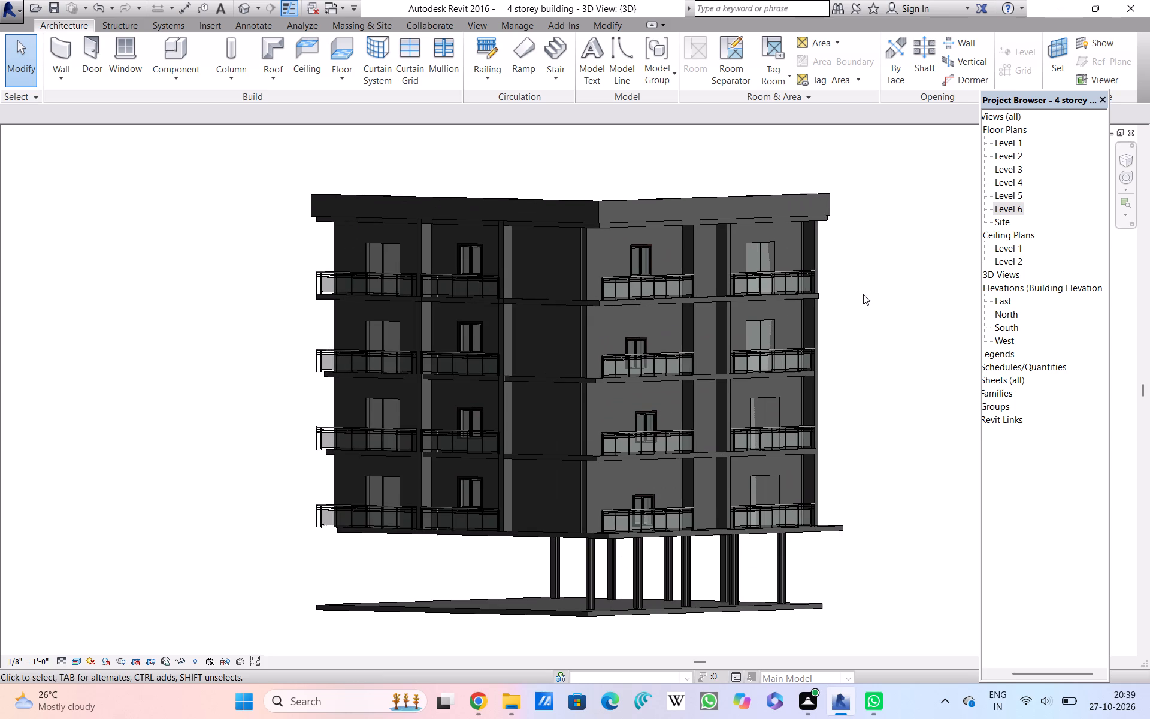